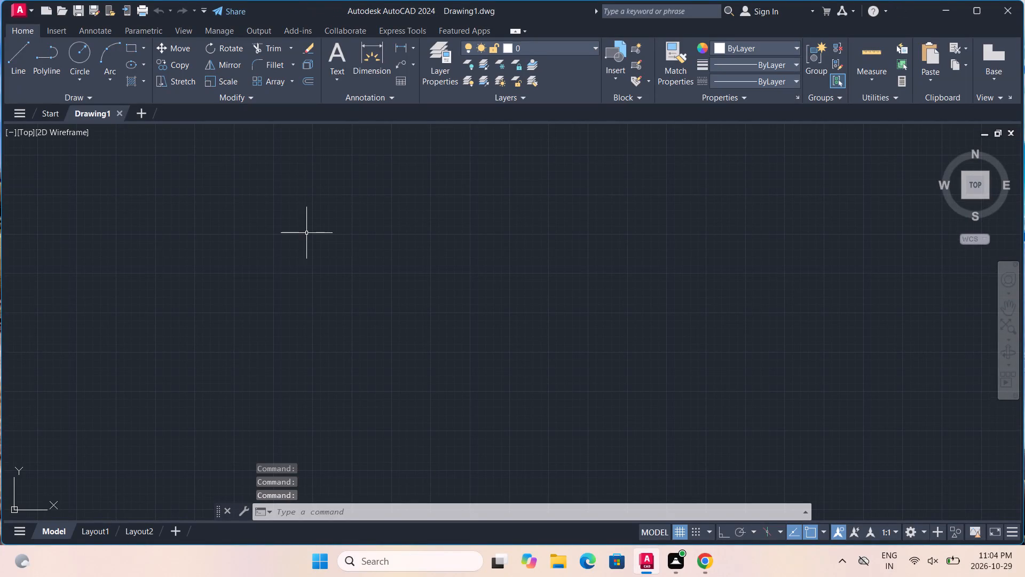
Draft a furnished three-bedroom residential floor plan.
Configure the drawing units to Architectural length type with an insertion scale in inches.
{"action": "type", "text": "un"}
{"action": "key", "text": "Return"}
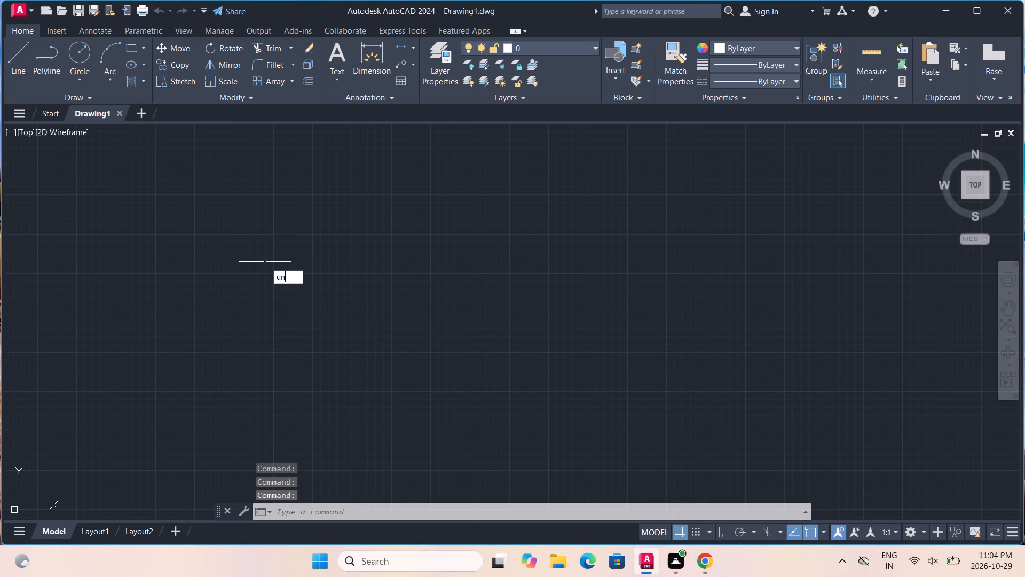
{"action": "left_click", "coordinate": [493, 190]}
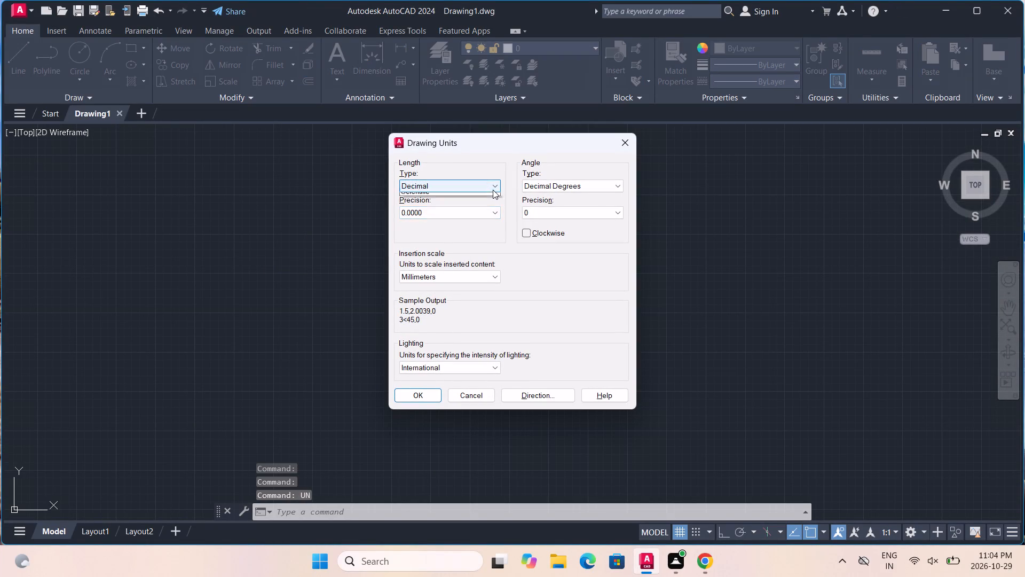
{"action": "left_click", "coordinate": [487, 199]}
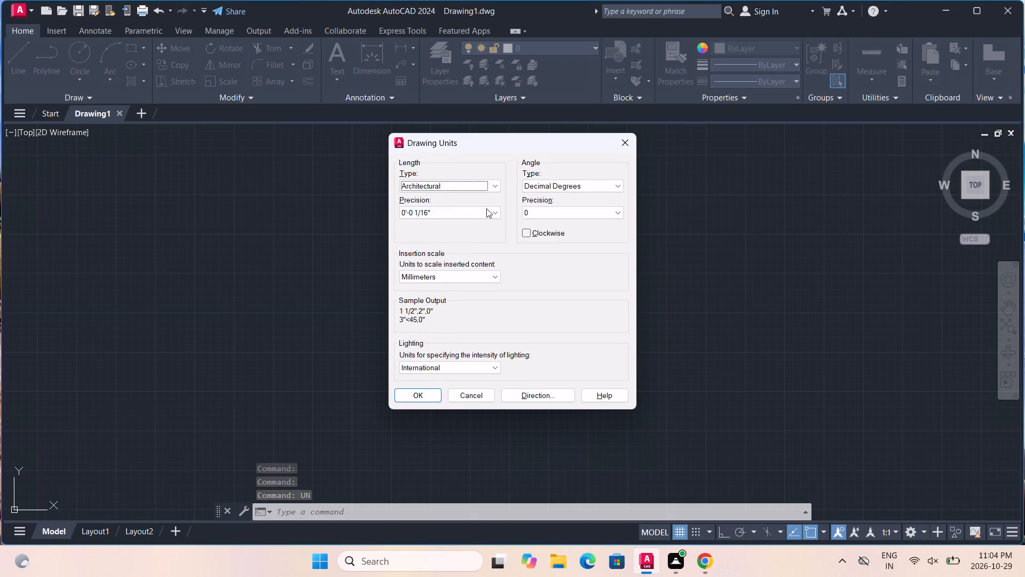
{"action": "left_click", "coordinate": [485, 279]}
{"action": "left_click", "coordinate": [460, 300]}
{"action": "left_click", "coordinate": [409, 402]}
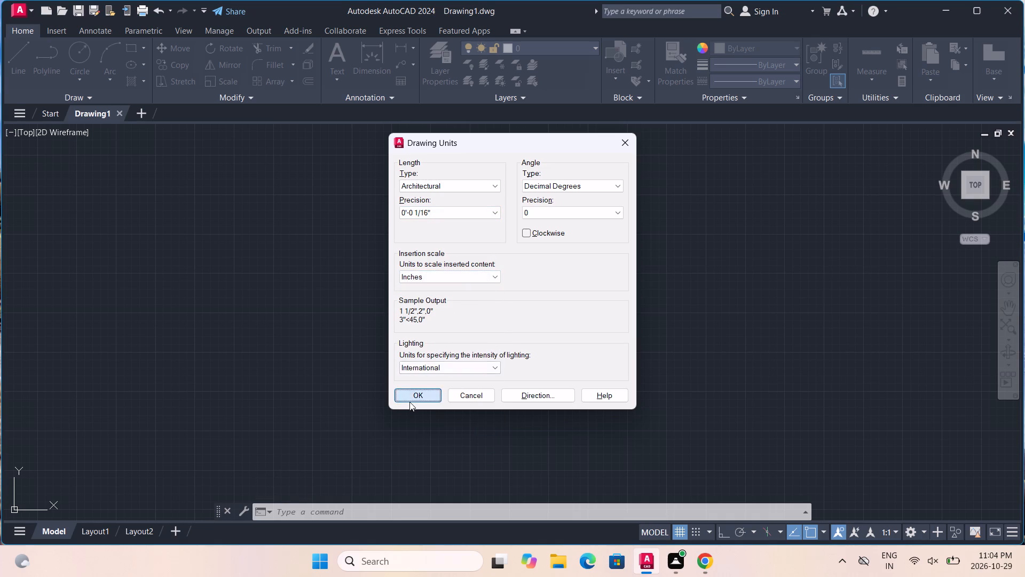
Modify the ISO-25 dimension style's primary units to Architectural format with 0'-0 1/16" precision.
{"action": "key", "text": "d"}
{"action": "key", "text": "Return"}
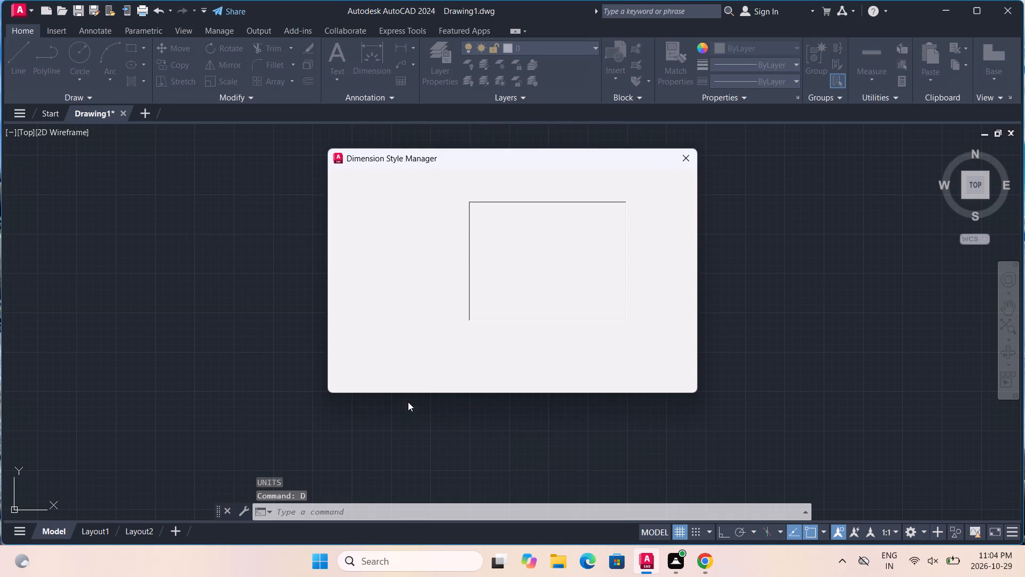
{"action": "left_click", "coordinate": [645, 248]}
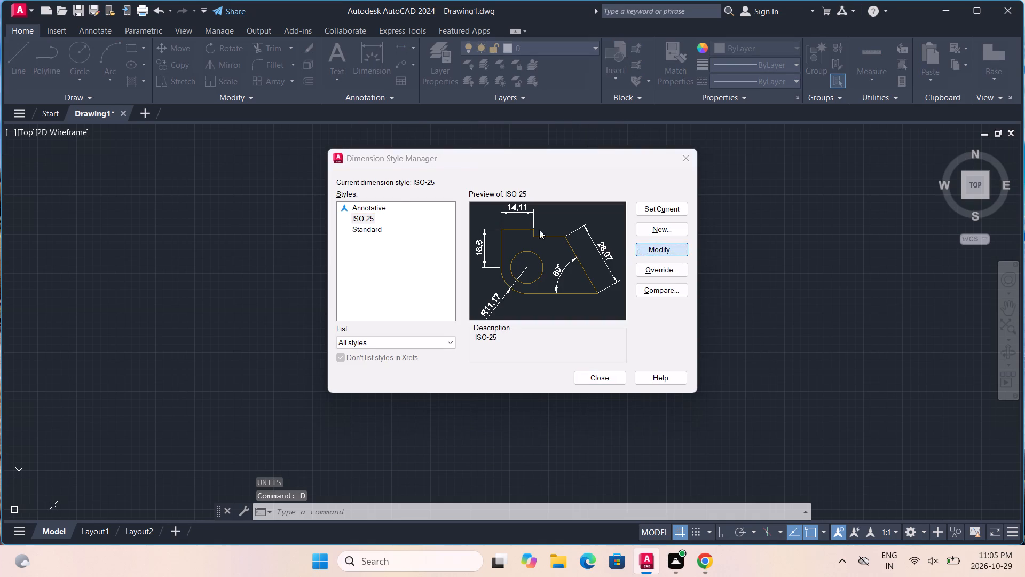
{"action": "left_click", "coordinate": [481, 138]}
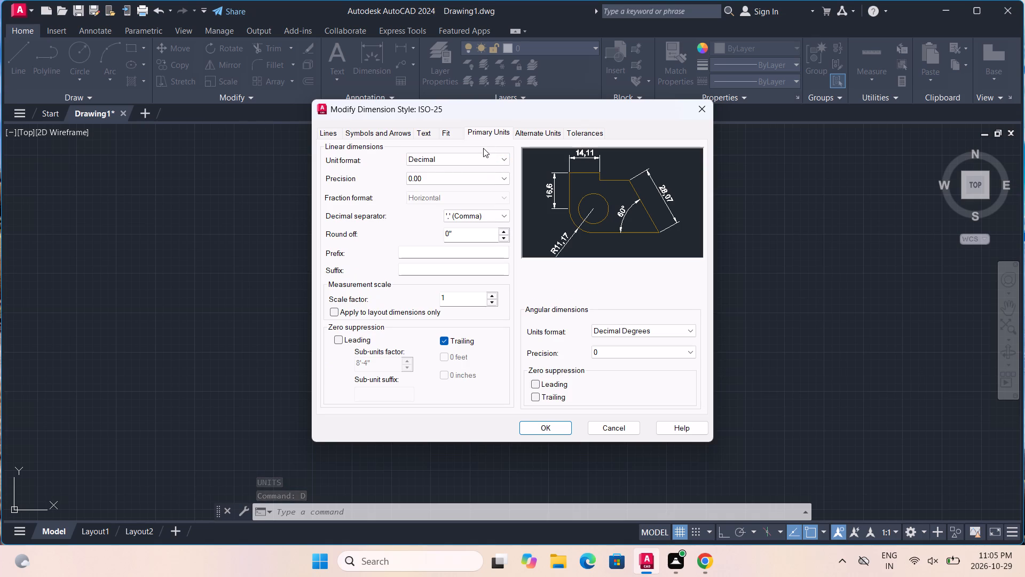
{"action": "left_click", "coordinate": [486, 164]}
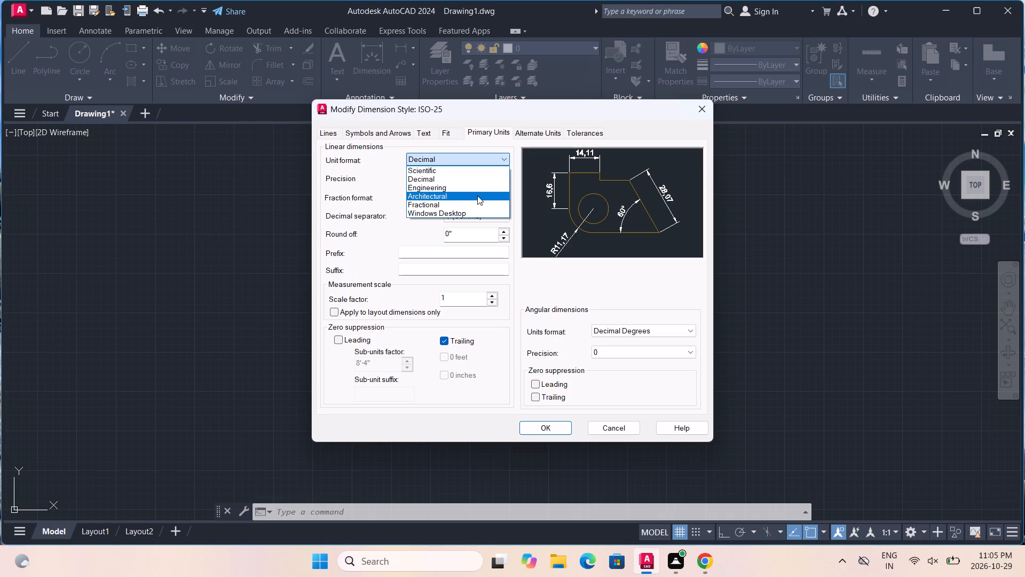
{"action": "left_click", "coordinate": [477, 196]}
{"action": "left_click", "coordinate": [478, 183]}
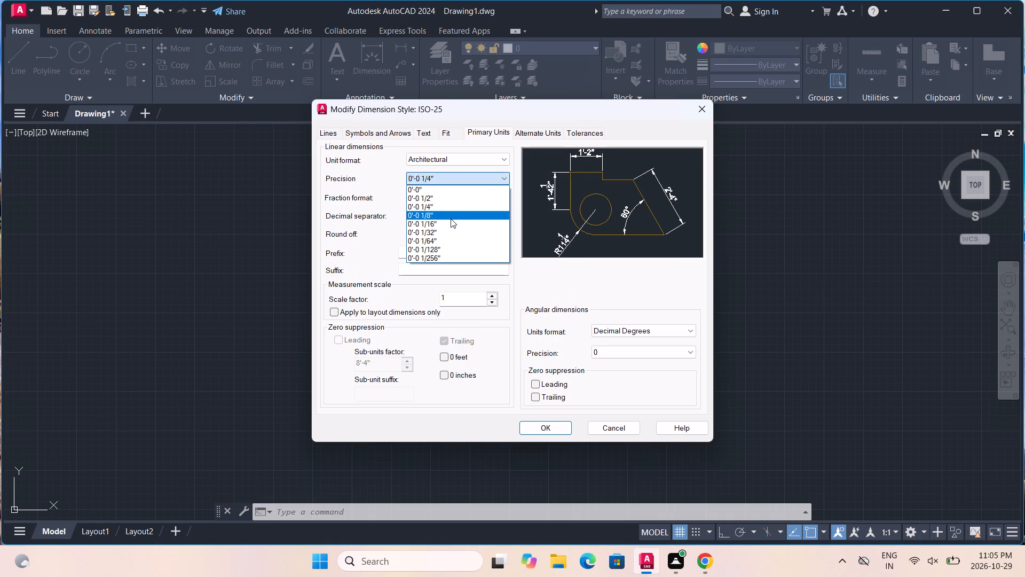
{"action": "left_click", "coordinate": [450, 223]}
Set the ISO-25 dimension text height to 3".
{"action": "left_click", "coordinate": [415, 137]}
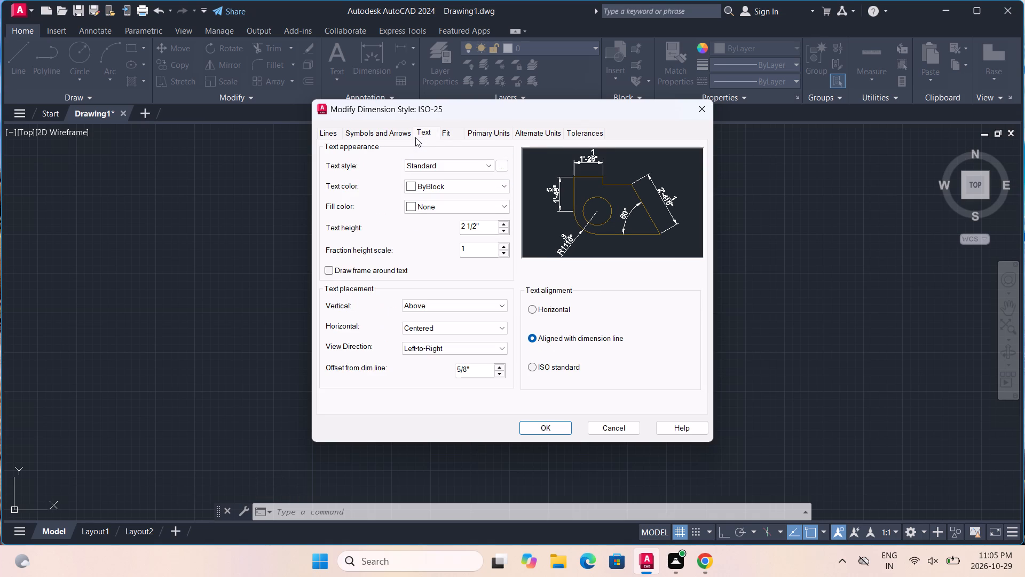
{"action": "left_click_drag", "start_coordinate": [485, 226], "coordinate": [456, 229]}
{"action": "key", "text": "BackSpace"}
{"action": "type", "text": "3\""}
{"action": "key", "text": "Return"}
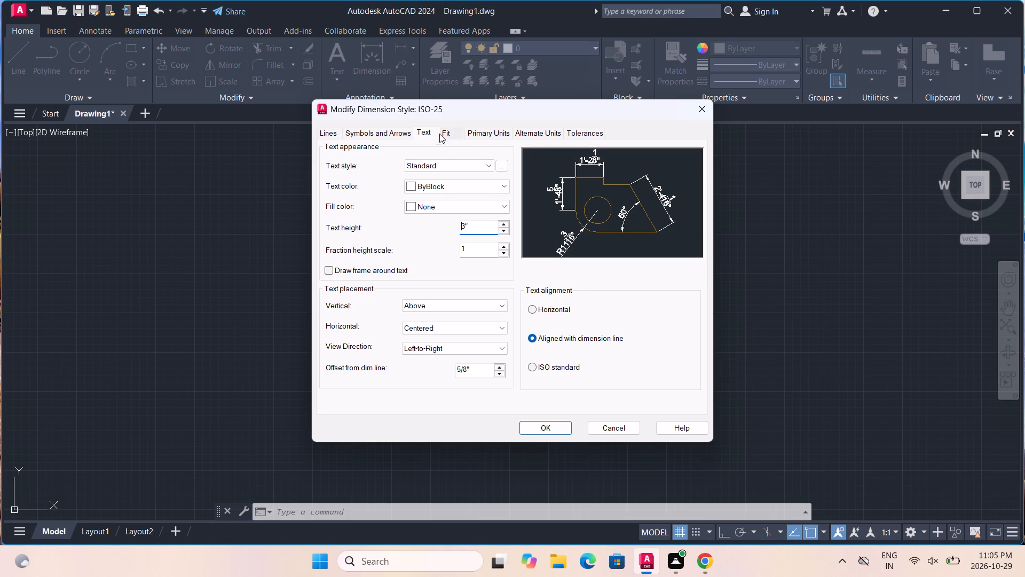
Set the extension lines to extend 1" beyond dimension lines, offset 1" from origin, and enable fixed-length extension lines.
{"action": "left_click", "coordinate": [393, 136]}
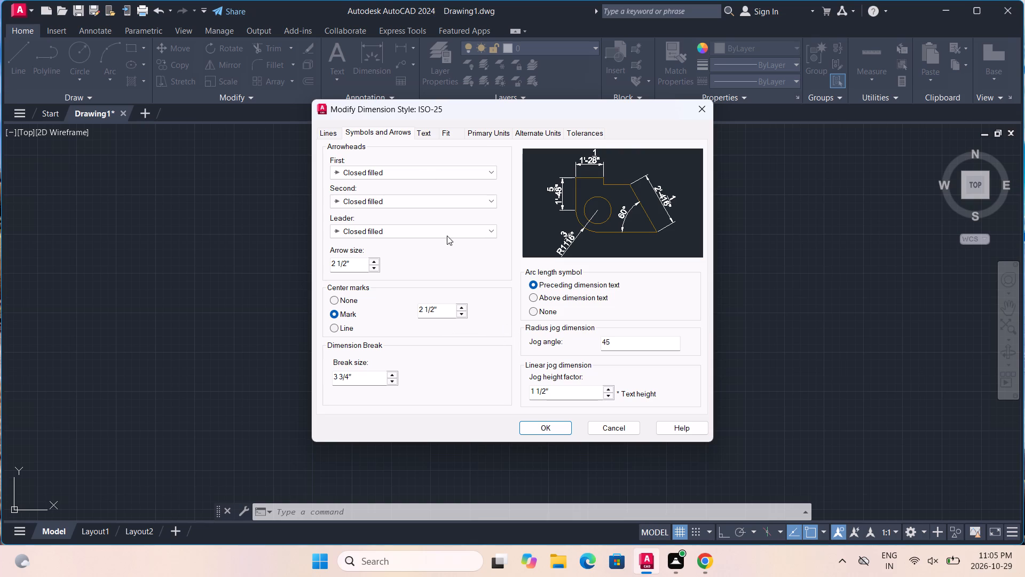
{"action": "left_click", "coordinate": [339, 139]}
{"action": "left_click", "coordinate": [338, 136]}
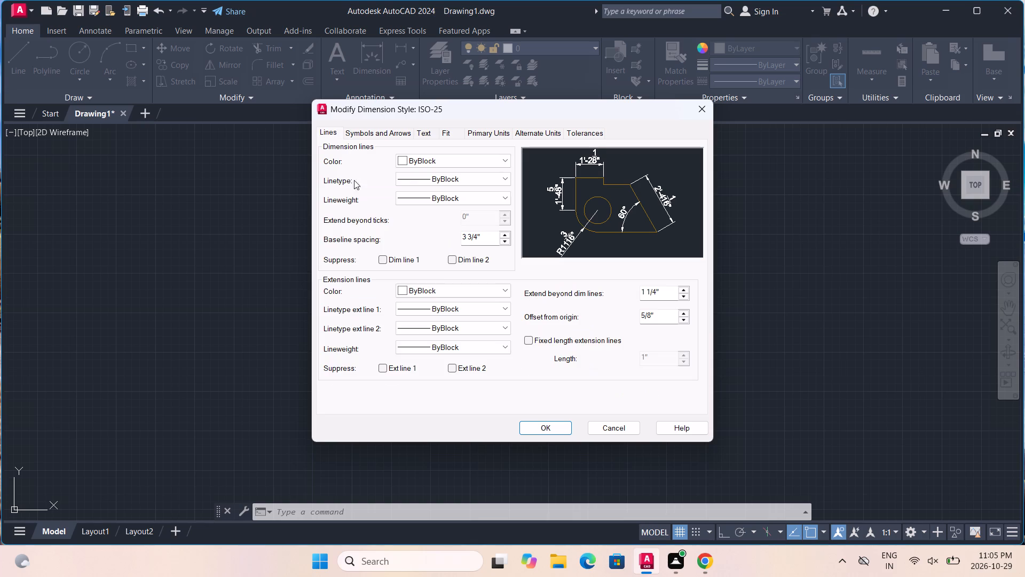
{"action": "left_click_drag", "start_coordinate": [659, 292], "coordinate": [615, 293]}
{"action": "key", "text": "BackSpace"}
{"action": "type", "text": "1\""}
{"action": "key", "text": "Return"}
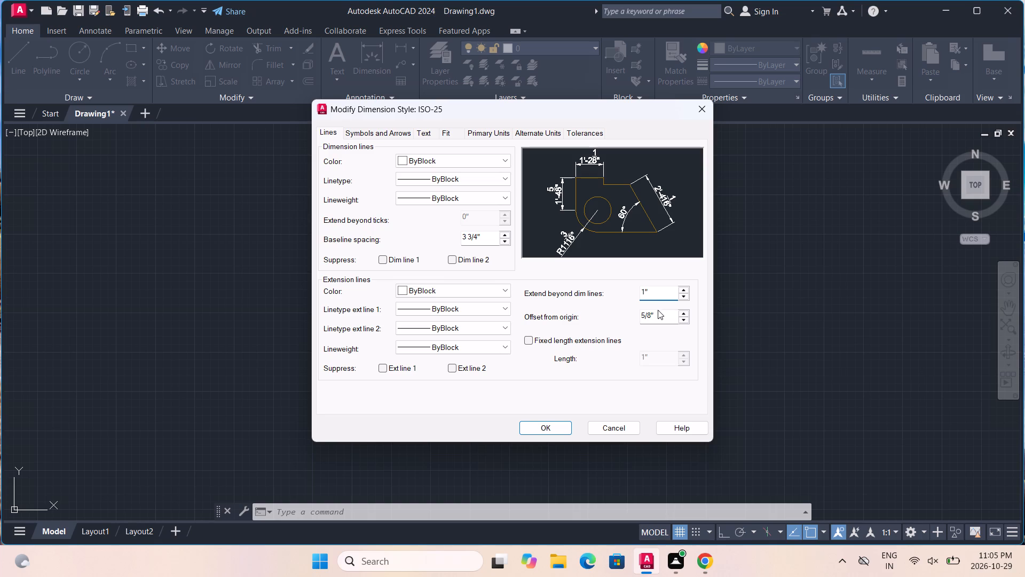
{"action": "left_click_drag", "start_coordinate": [658, 310], "coordinate": [631, 324]}
{"action": "key", "text": "BackSpace"}
{"action": "type", "text": "1\""}
{"action": "key", "text": "Return"}
{"action": "left_click", "coordinate": [575, 345]}
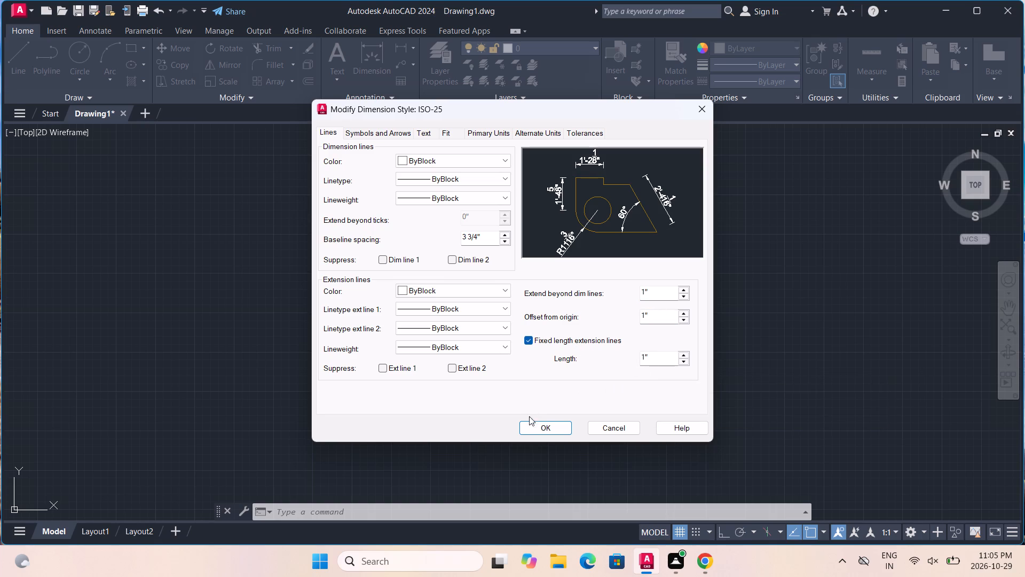
Apply the modified ISO-25 settings, make it the current dimension style and close the style manager.
{"action": "left_click", "coordinate": [430, 134]}
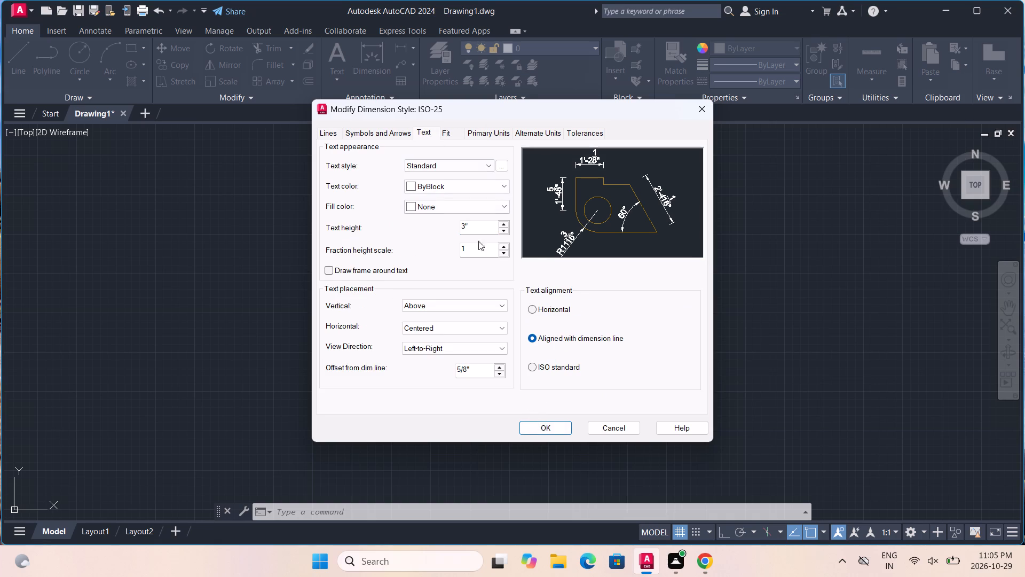
{"action": "left_click", "coordinate": [527, 428]}
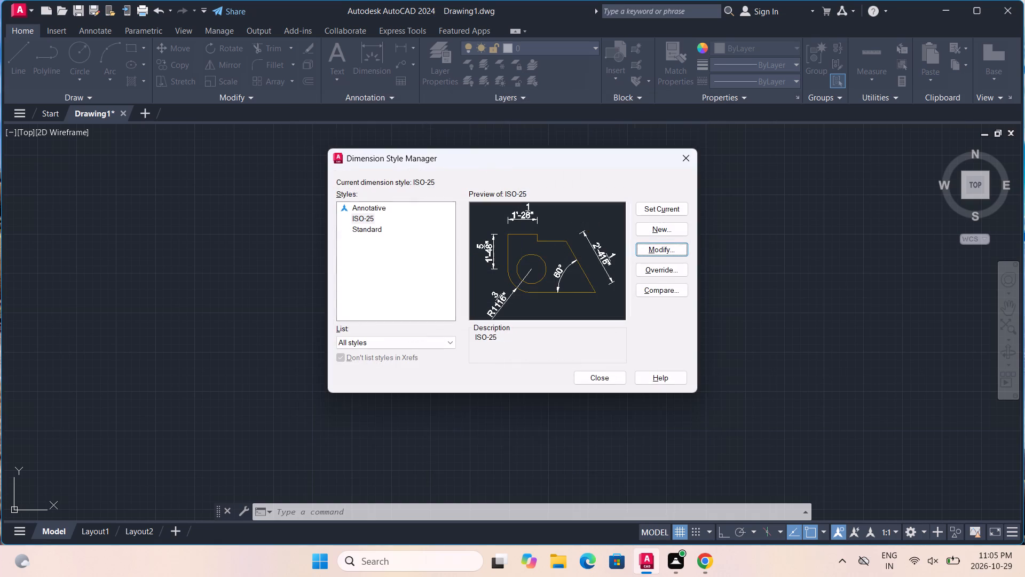
{"action": "left_click", "coordinate": [662, 210]}
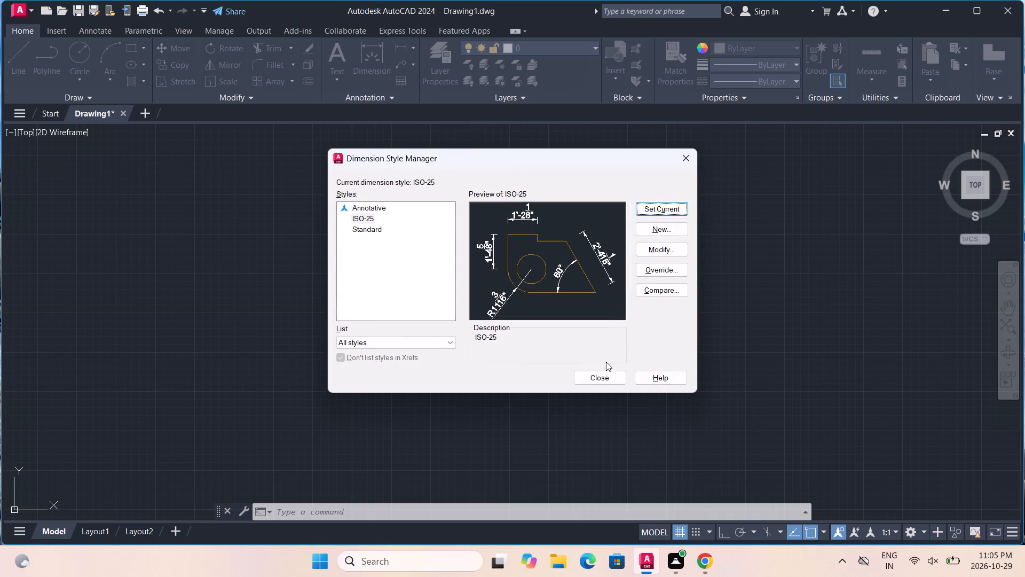
{"action": "left_click", "coordinate": [599, 377]}
Attach the PROJECT 7 floor plan image, specifying its insertion point and scale on-screen.
{"action": "left_click", "coordinate": [52, 34]}
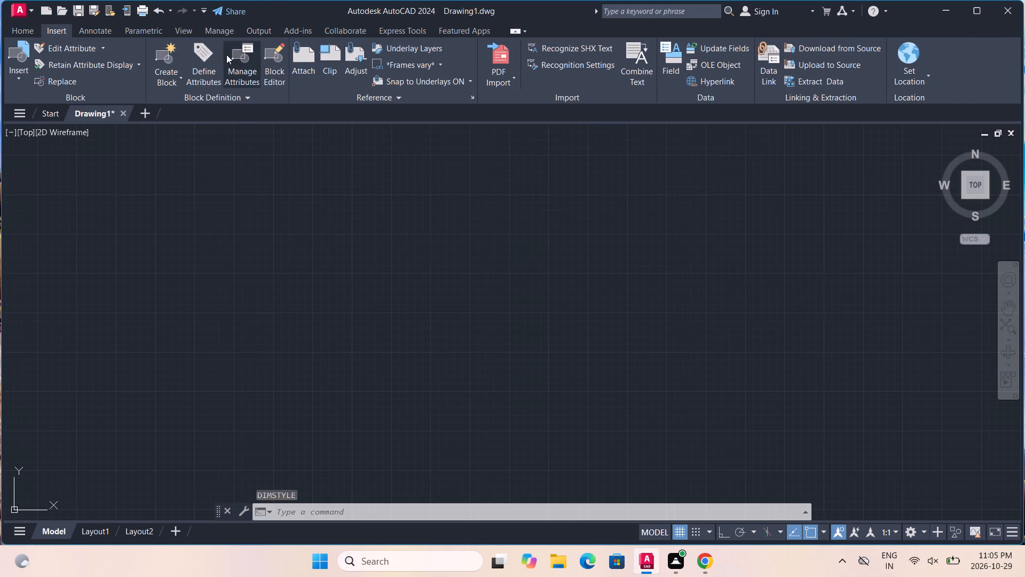
{"action": "left_click", "coordinate": [299, 64]}
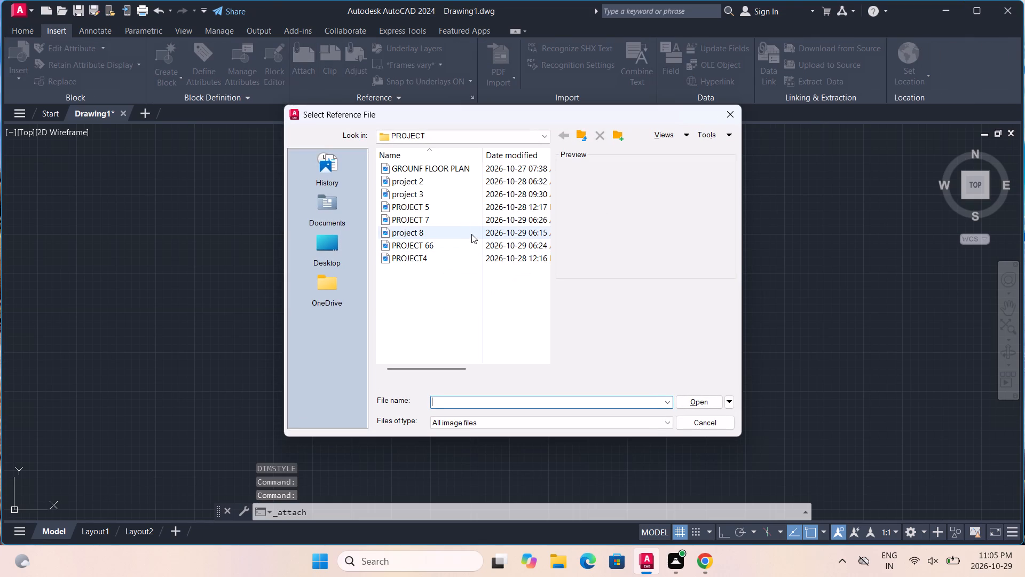
{"action": "left_click", "coordinate": [476, 225]}
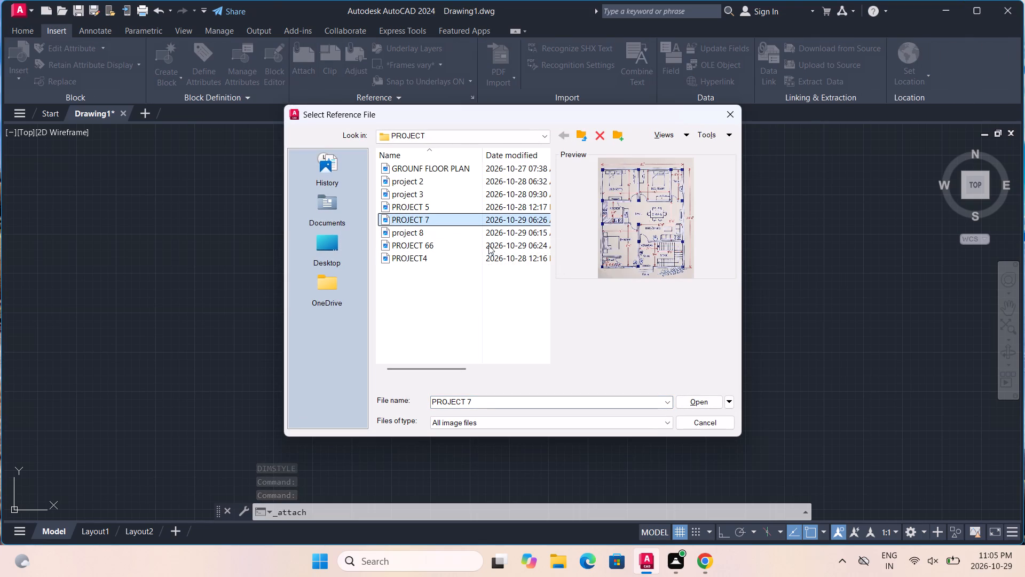
{"action": "left_click", "coordinate": [691, 403]}
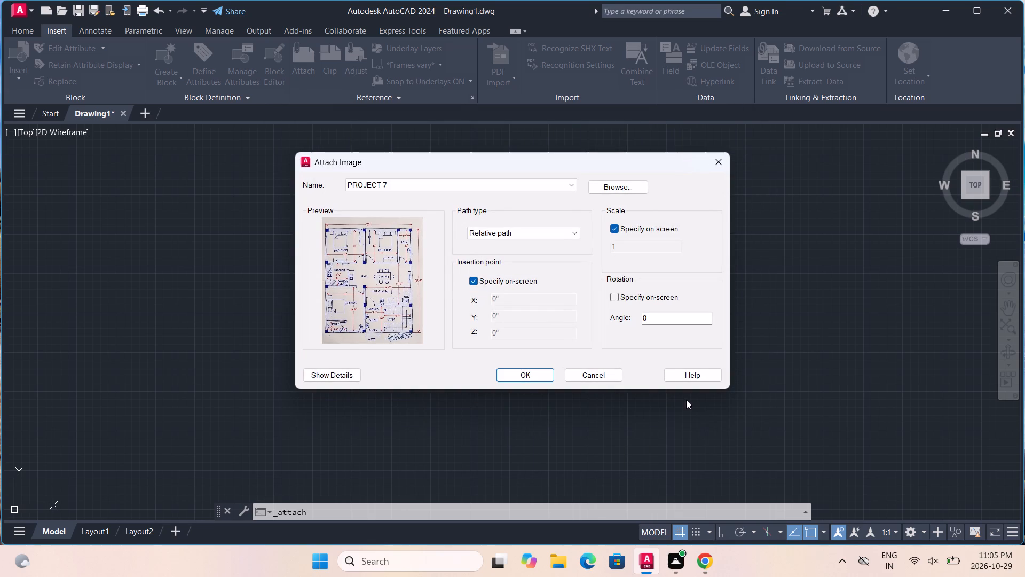
{"action": "left_click", "coordinate": [516, 378]}
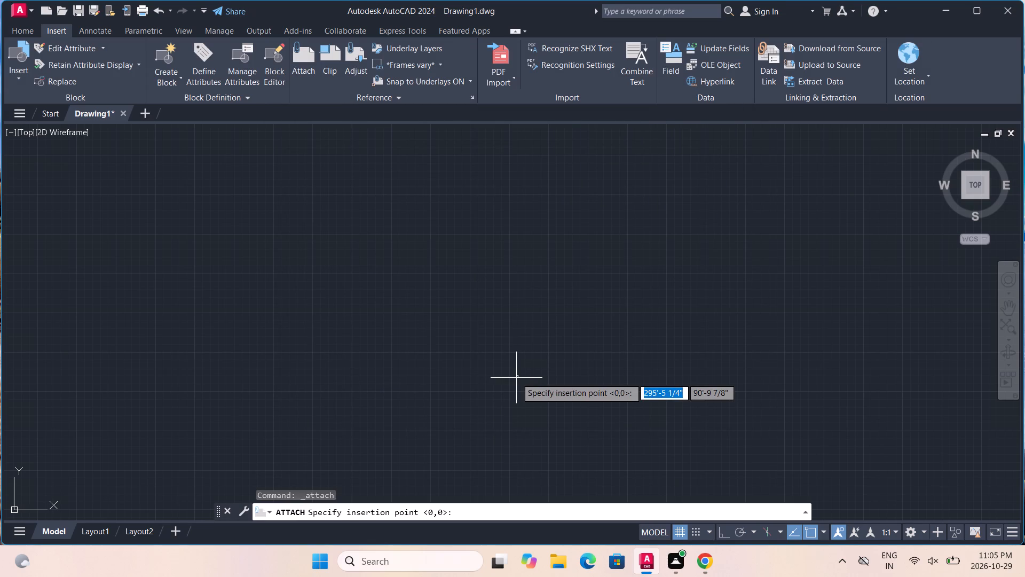
{"action": "left_click", "coordinate": [267, 416]}
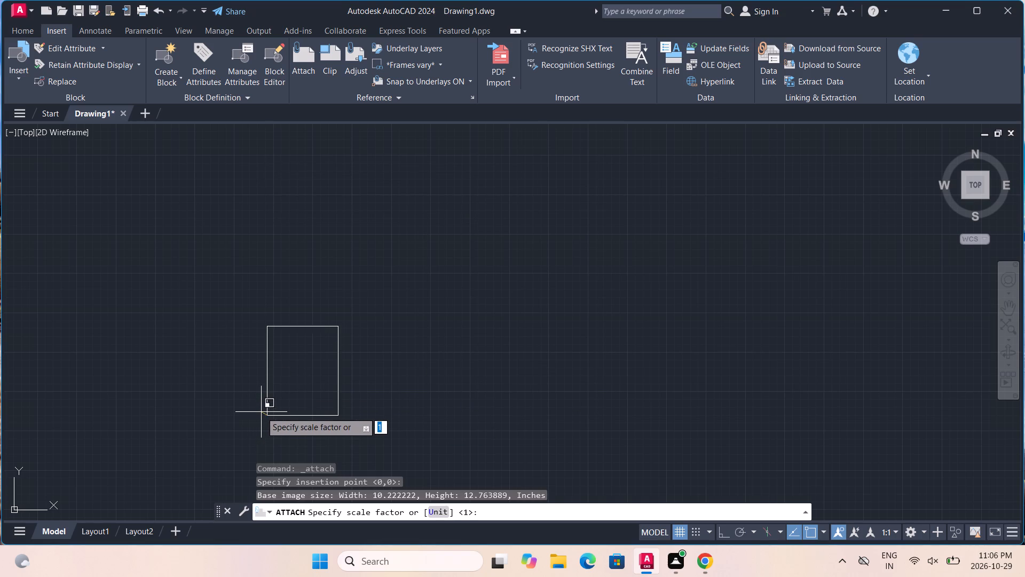
{"action": "left_click", "coordinate": [261, 411]}
With Ortho on, draw a closed 32' by 38'6" rectangular house outline with lines beside the attached plan image.
{"action": "scroll", "coordinate": [324, 385], "scroll_direction": "up", "scroll_amount": 5}
{"action": "scroll", "coordinate": [324, 385], "scroll_direction": "down", "scroll_amount": 2}
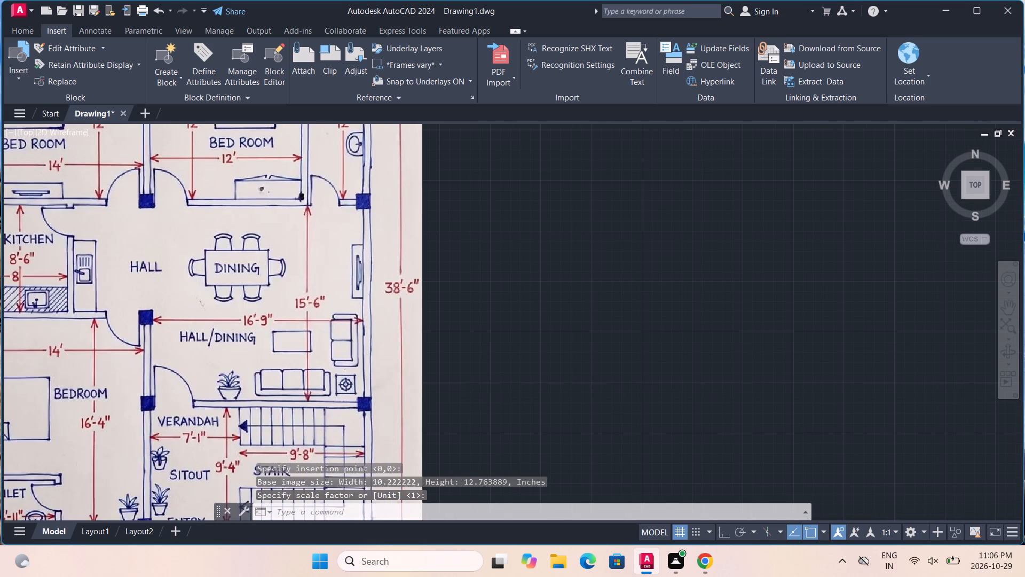
{"action": "scroll", "coordinate": [324, 385], "scroll_direction": "down", "scroll_amount": 1}
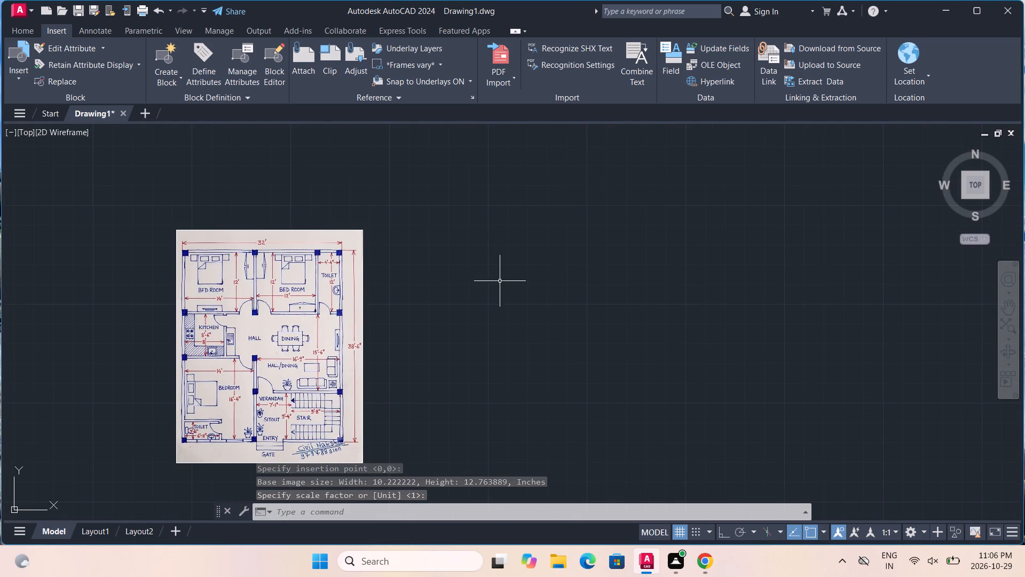
{"action": "middle_click_drag", "start_coordinate": [457, 324], "coordinate": [461, 253]}
{"action": "key", "text": "l"}
{"action": "key", "text": "Return"}
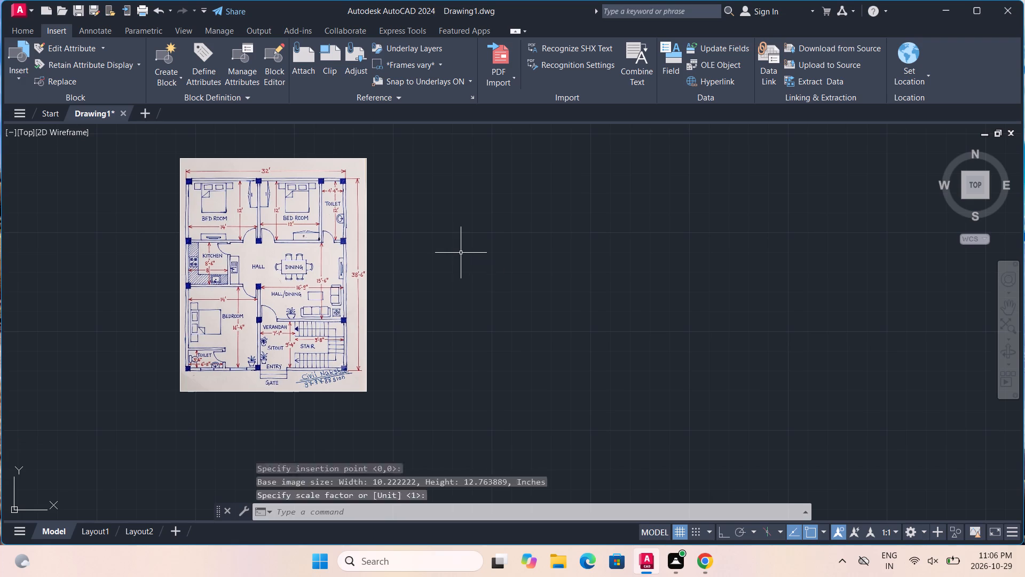
{"action": "left_click", "coordinate": [442, 390]}
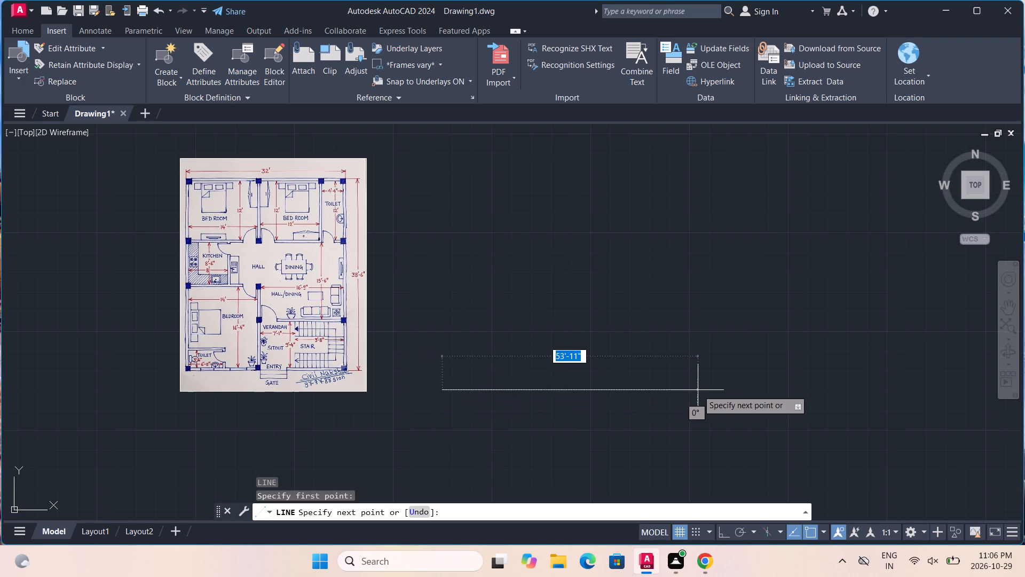
{"action": "left_click", "coordinate": [717, 533]}
{"action": "type", "text": "32'"}
{"action": "key", "text": "Return"}
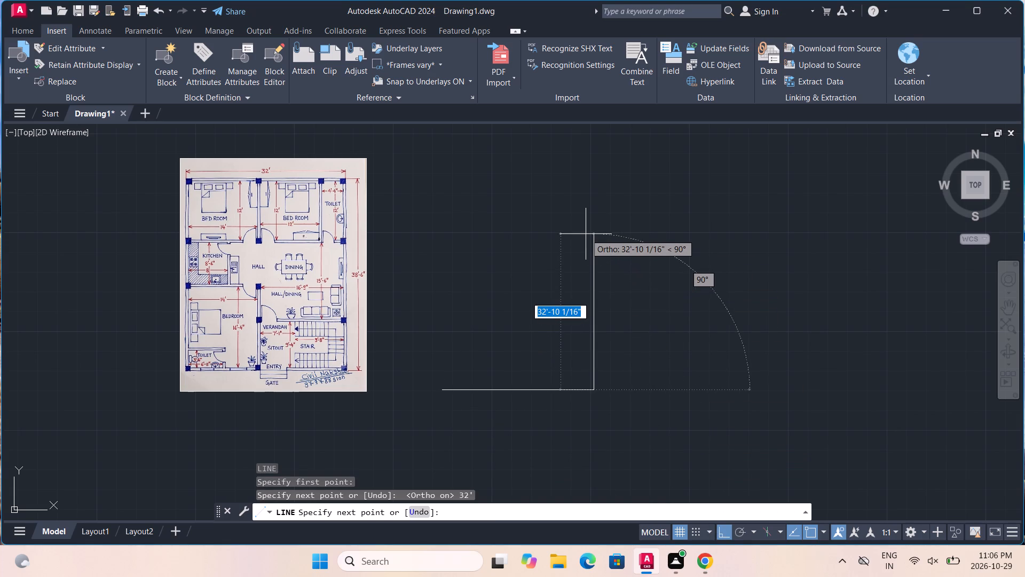
{"action": "type", "text": "38'6\""}
{"action": "key", "text": "Return"}
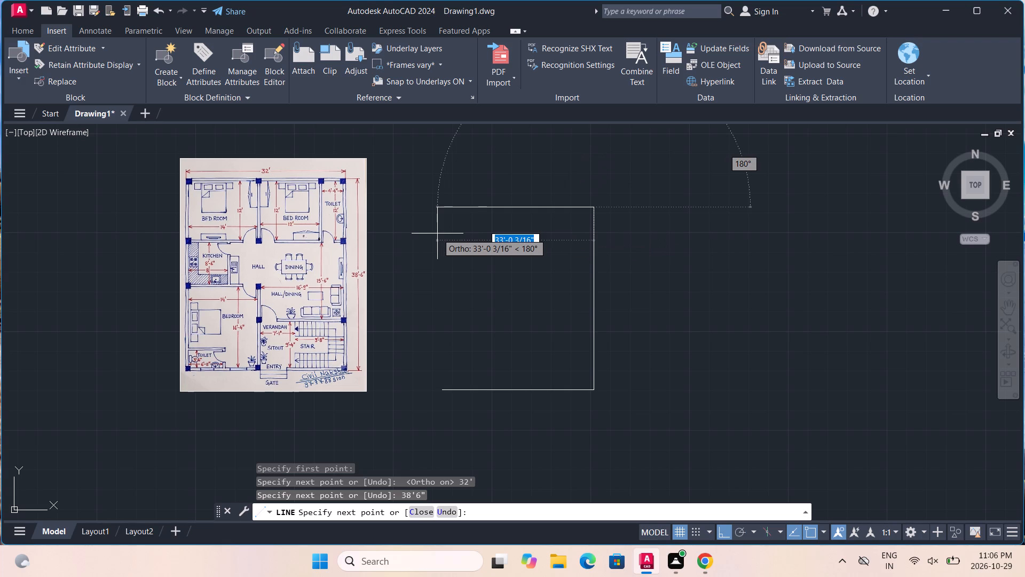
{"action": "type", "text": "32'"}
{"action": "key", "text": "Return"}
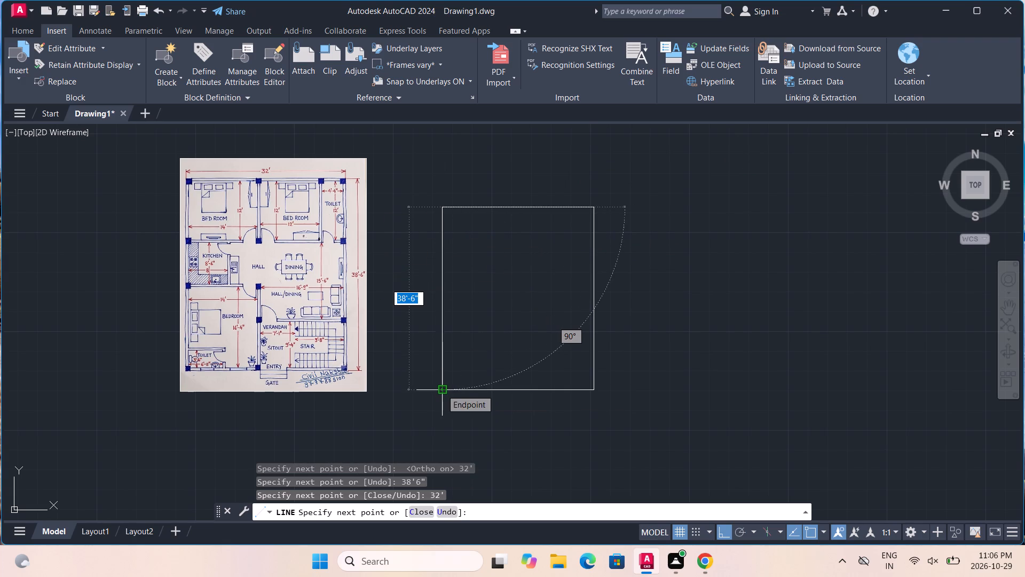
{"action": "type", "text": "38'6"}
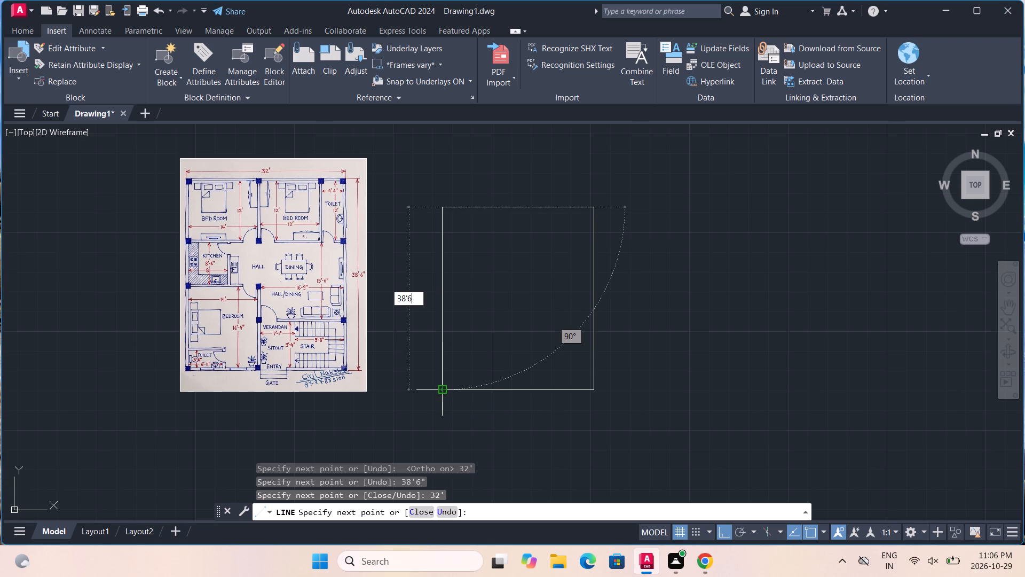
{"action": "key", "text": "shift+quotedbl"}
{"action": "key", "text": "Return"}
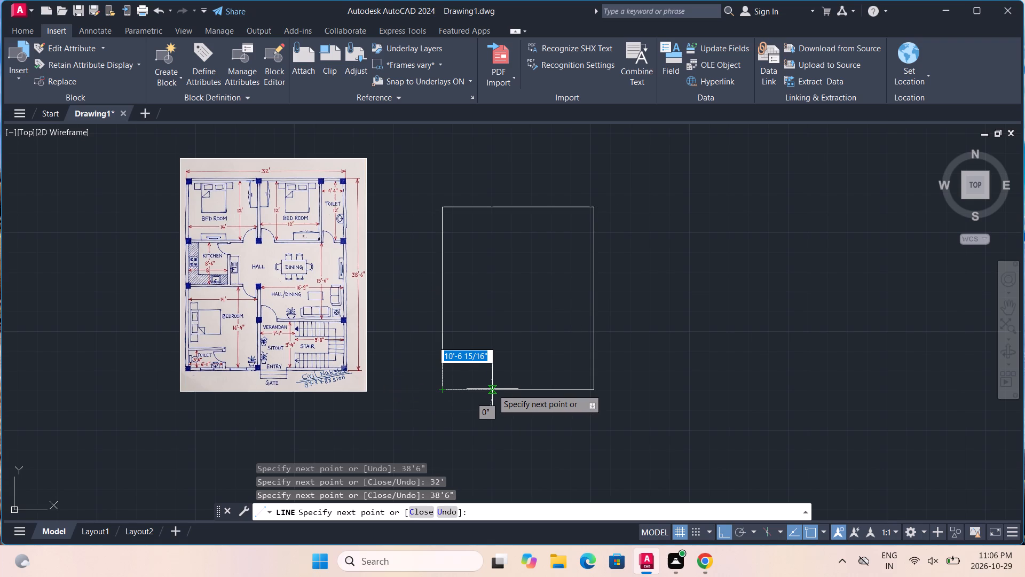
{"action": "key", "text": "Escape"}
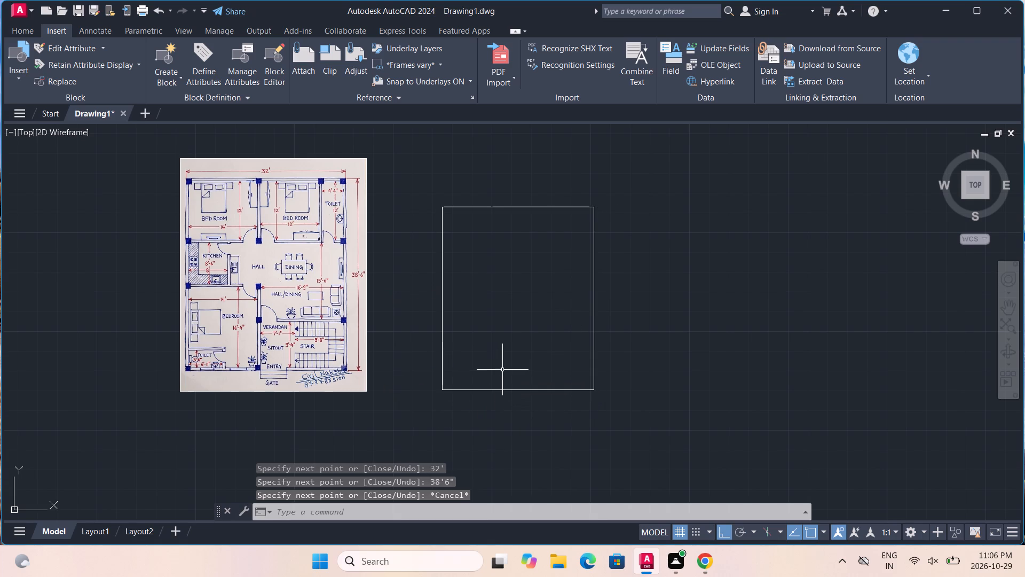
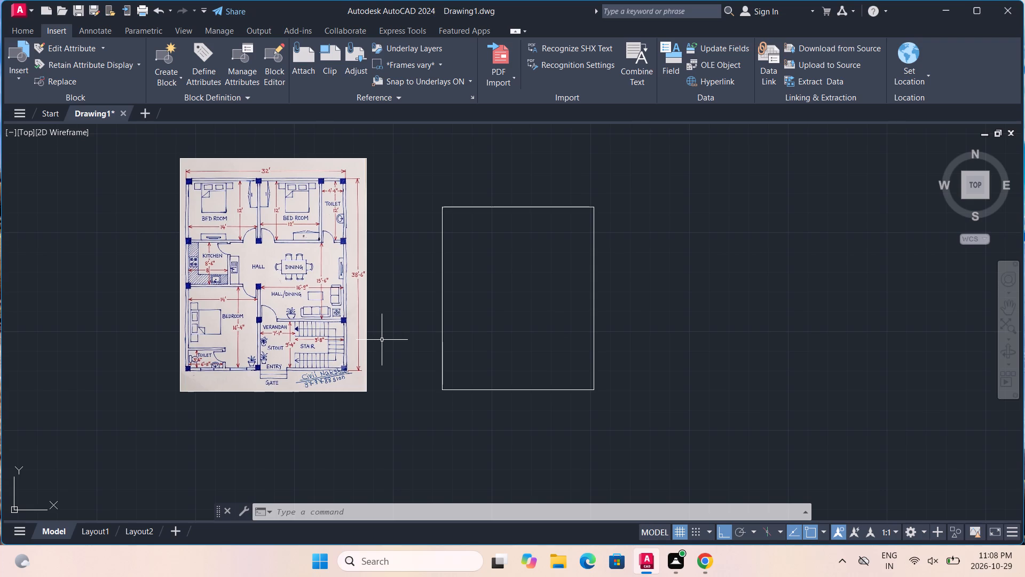
Offset the left side of the house outline 9" inward to start the outer wall thickness.
{"action": "scroll", "coordinate": [434, 336], "scroll_direction": "up", "scroll_amount": 1}
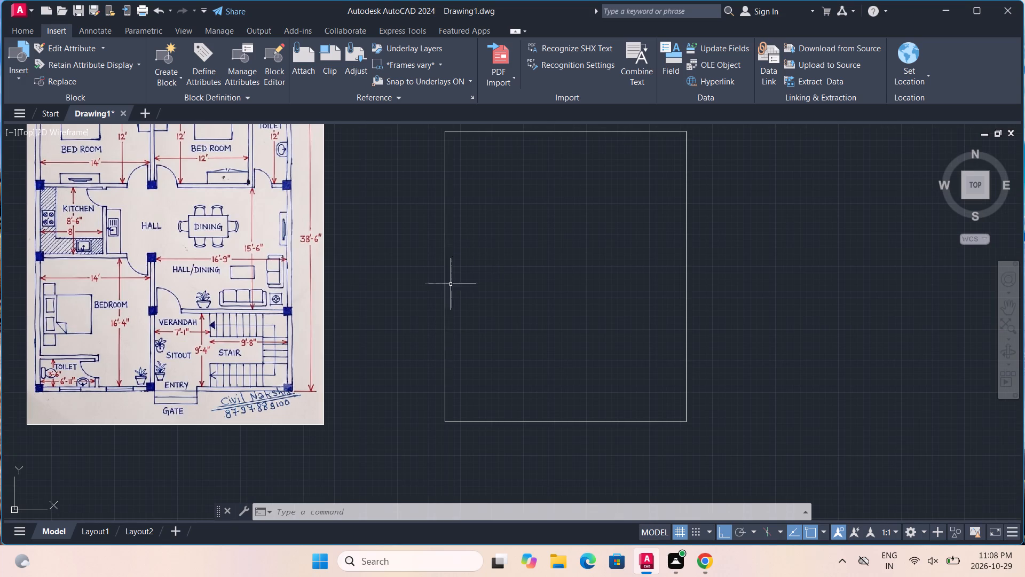
{"action": "key", "text": "o"}
{"action": "key", "text": "f"}
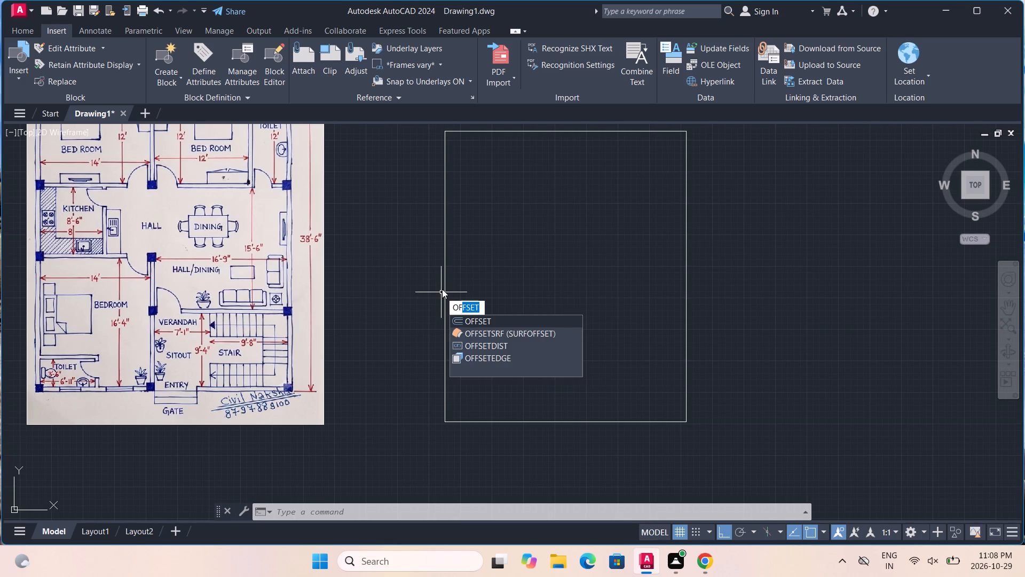
{"action": "key", "text": "Return"}
{"action": "left_click", "coordinate": [442, 282]}
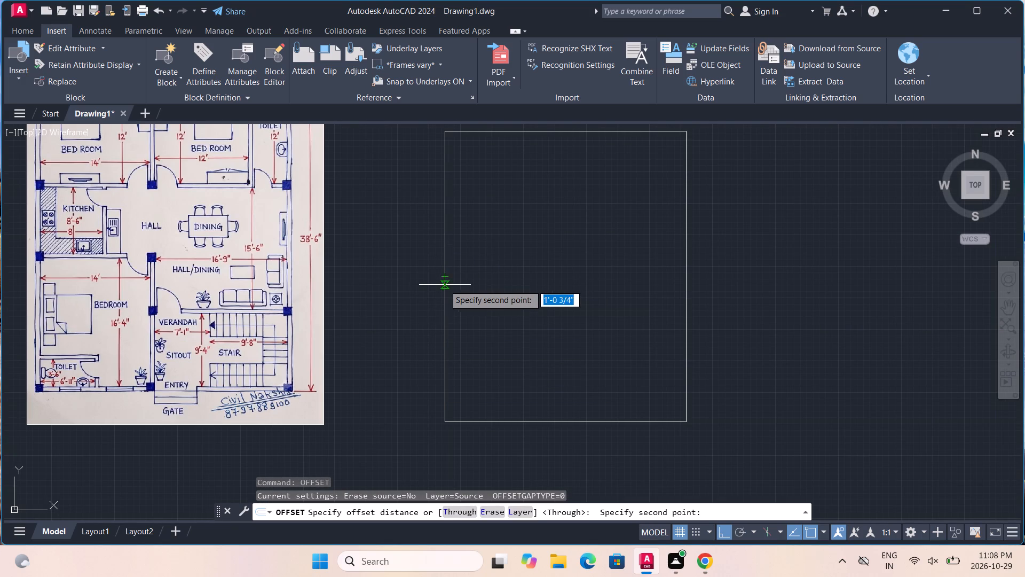
{"action": "left_click", "coordinate": [443, 286]}
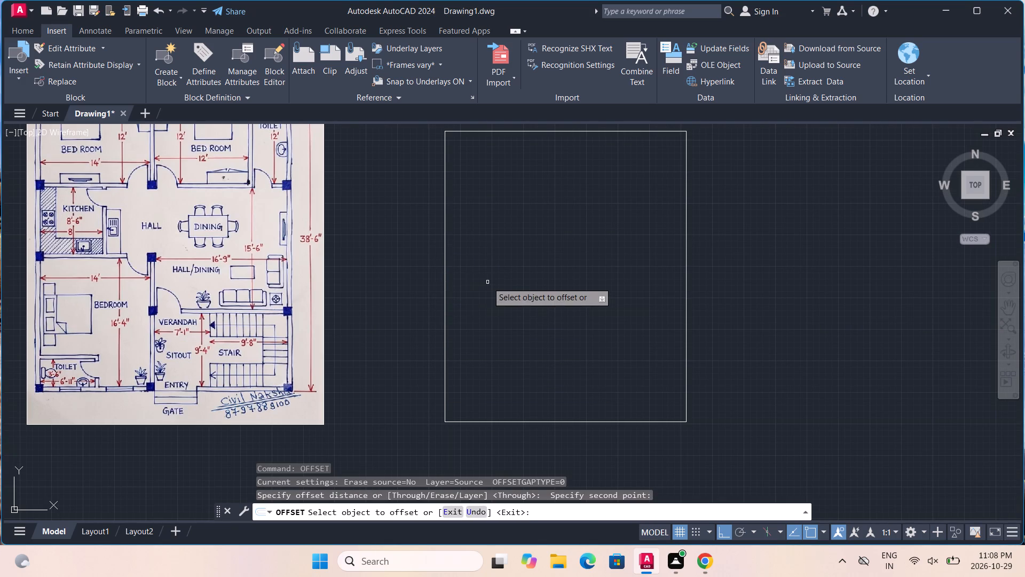
{"action": "left_click", "coordinate": [445, 309]}
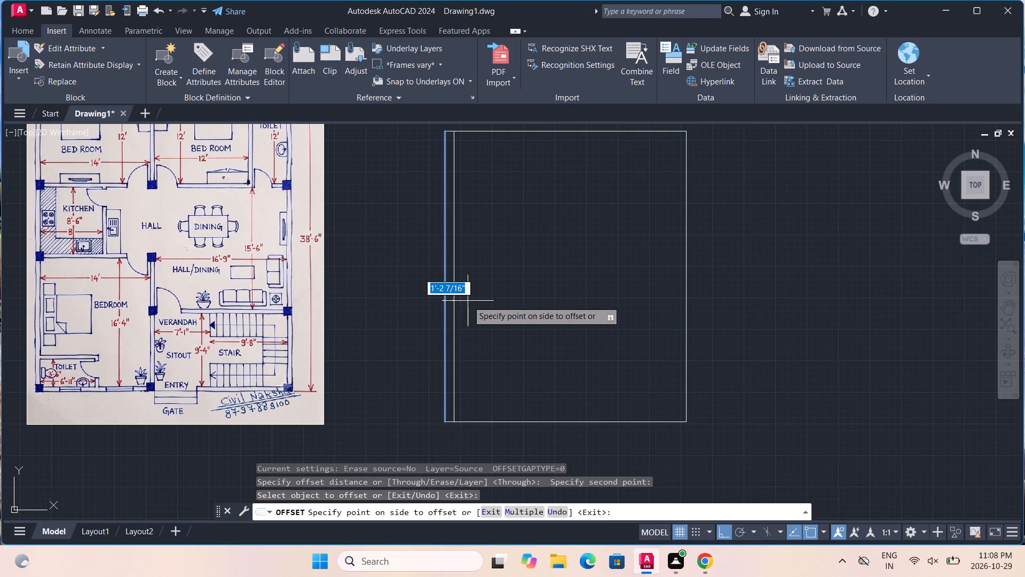
{"action": "key", "text": "9"}
{"action": "key", "text": "shift+quotedbl"}
{"action": "key", "text": "Return"}
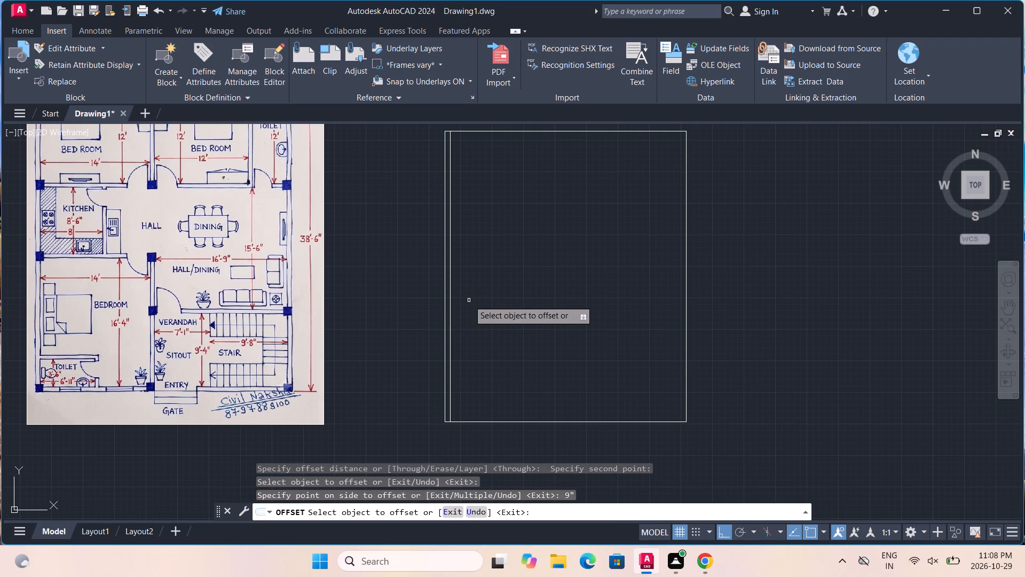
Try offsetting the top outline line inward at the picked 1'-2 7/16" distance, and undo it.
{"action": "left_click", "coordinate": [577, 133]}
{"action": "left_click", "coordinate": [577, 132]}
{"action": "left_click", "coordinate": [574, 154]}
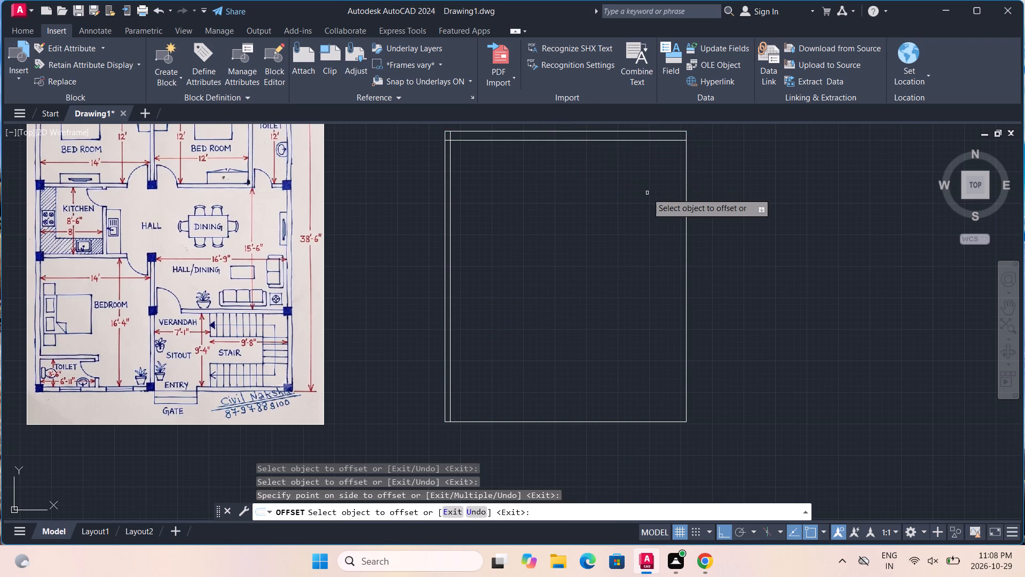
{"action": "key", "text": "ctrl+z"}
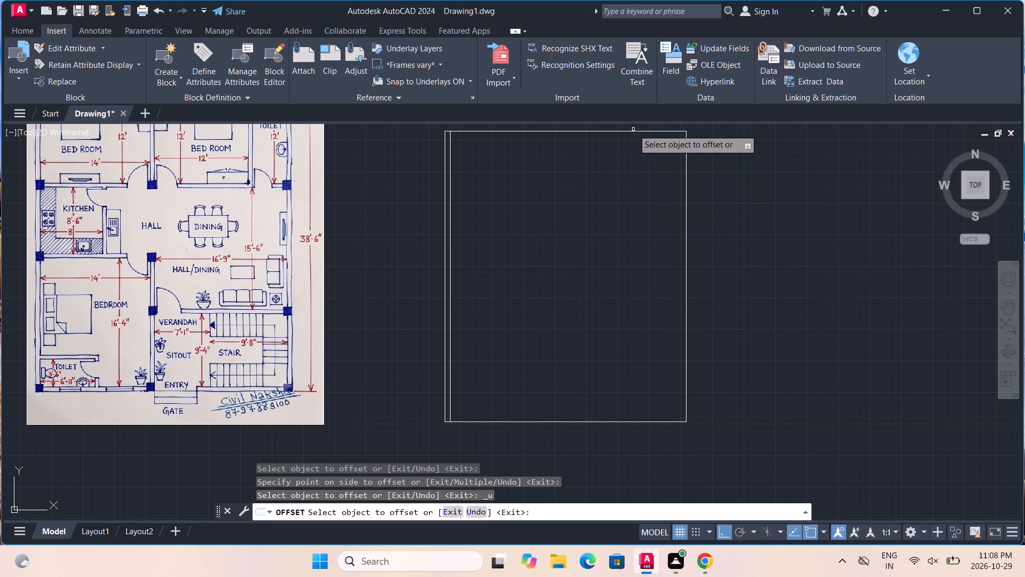
Offset the top, right and bottom lines of the house outline 9" inward to complete the outer walls.
{"action": "left_click", "coordinate": [633, 130]}
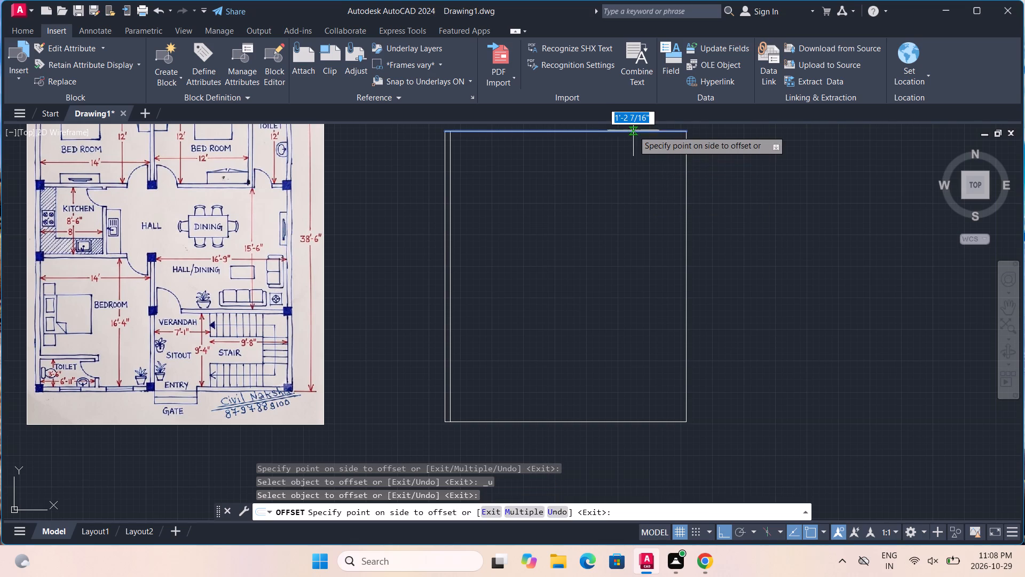
{"action": "type", "text": "9\""}
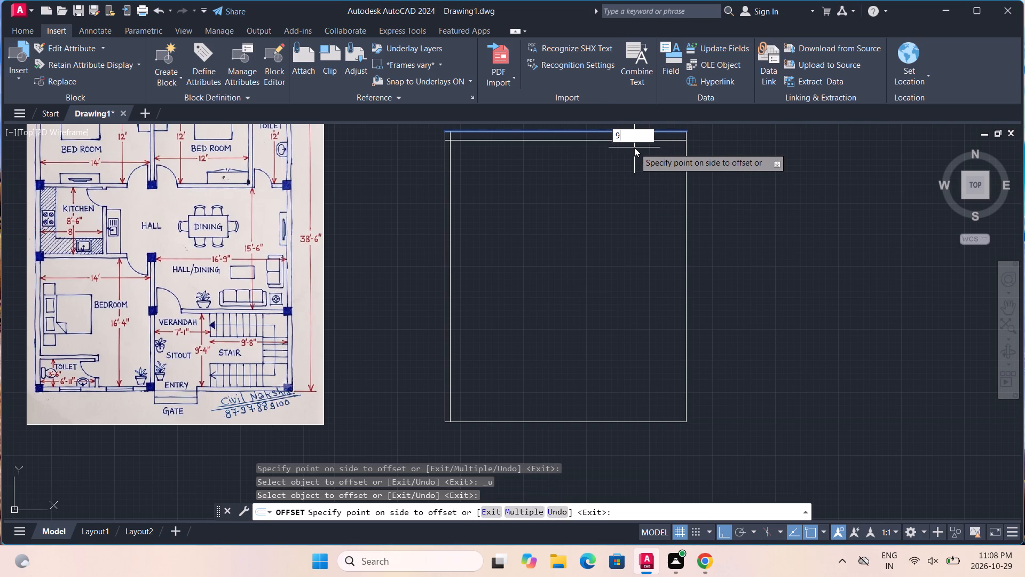
{"action": "key", "text": "Return"}
{"action": "left_click", "coordinate": [686, 202]}
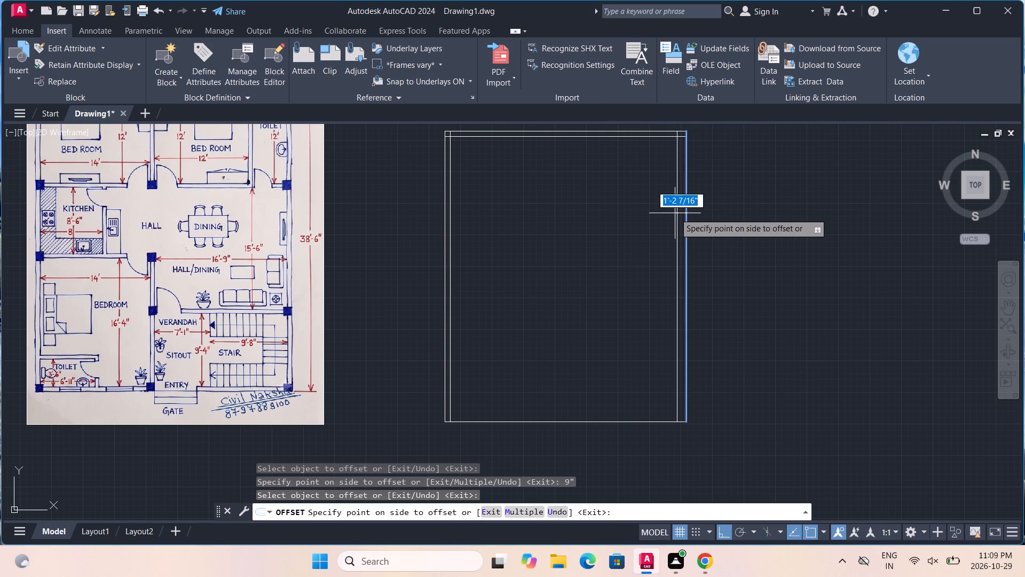
{"action": "type", "text": "9\""}
{"action": "key", "text": "Return"}
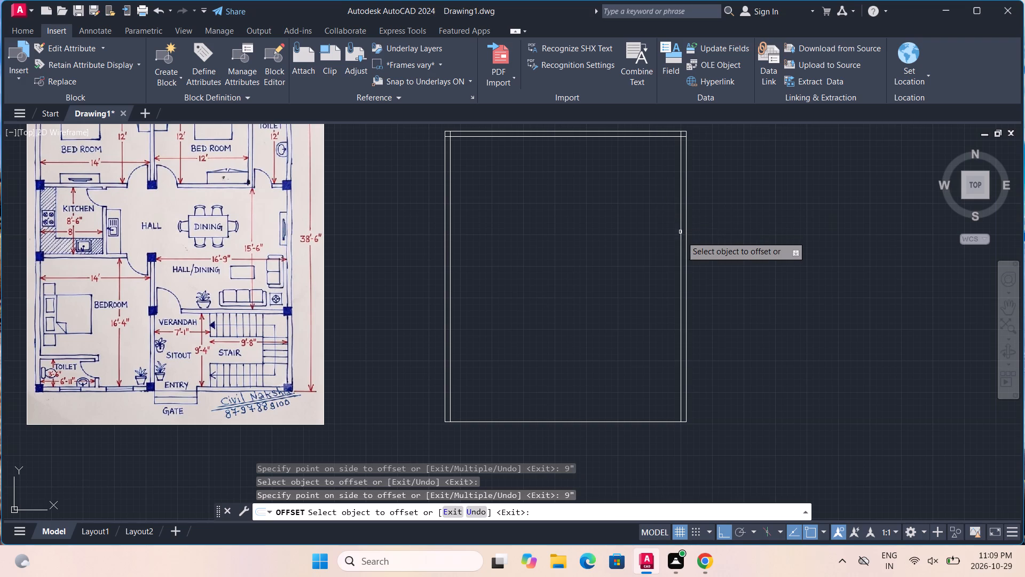
{"action": "left_click", "coordinate": [591, 421]}
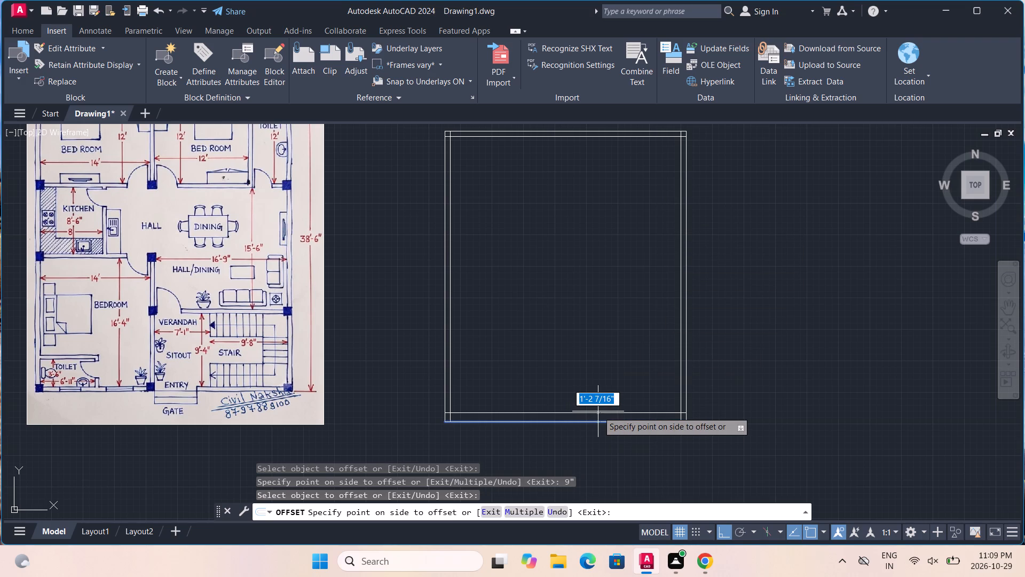
{"action": "type", "text": "9\""}
{"action": "key", "text": "Return"}
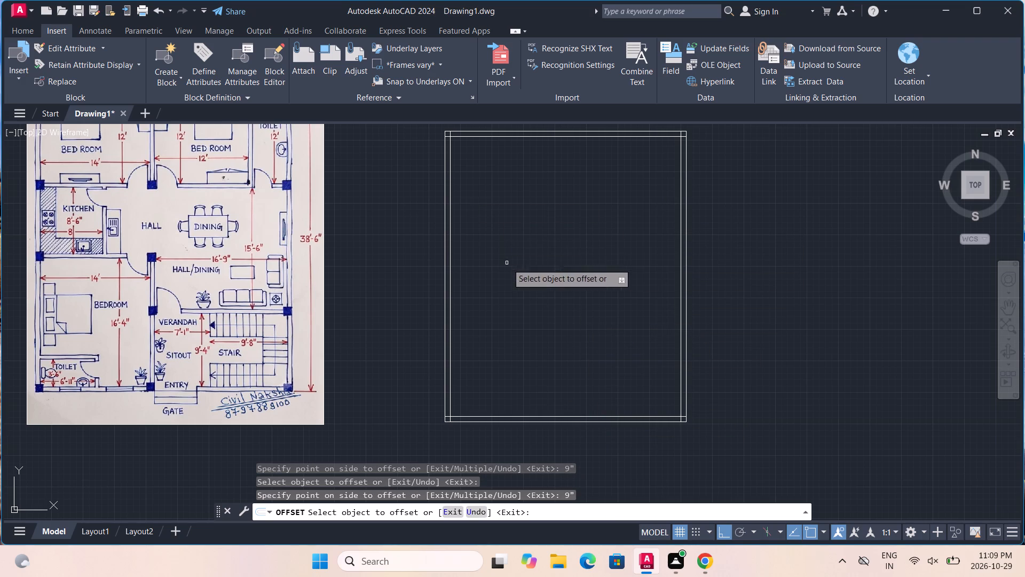
{"action": "middle_click_drag", "start_coordinate": [508, 263], "coordinate": [518, 300]}
{"action": "key", "text": "Escape"}
{"action": "key", "text": "Escape"}
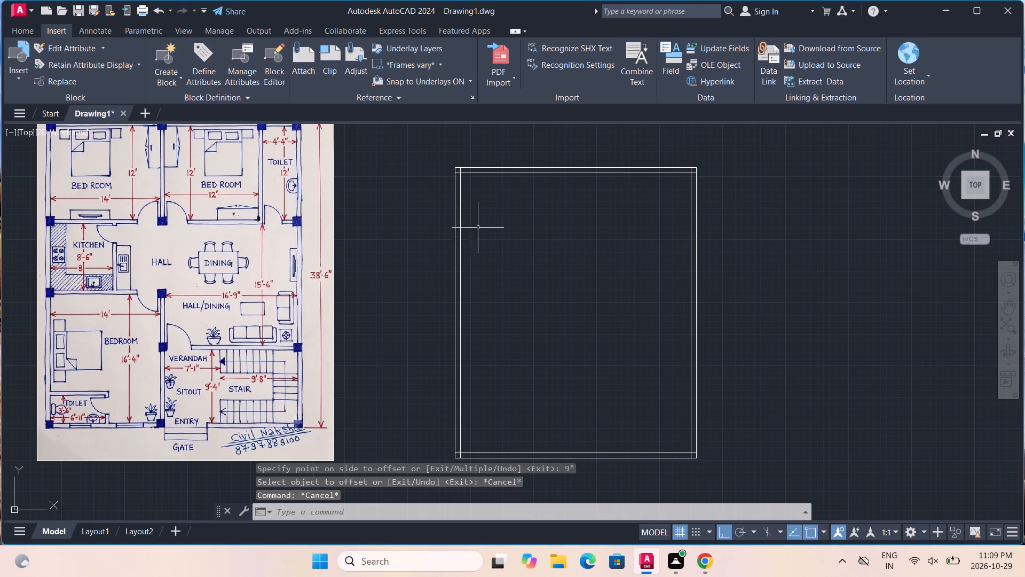
Offset the inner face of the left outer wall 14' into the house for the bedroom width.
{"action": "type", "text": "off"}
{"action": "key", "text": "Return"}
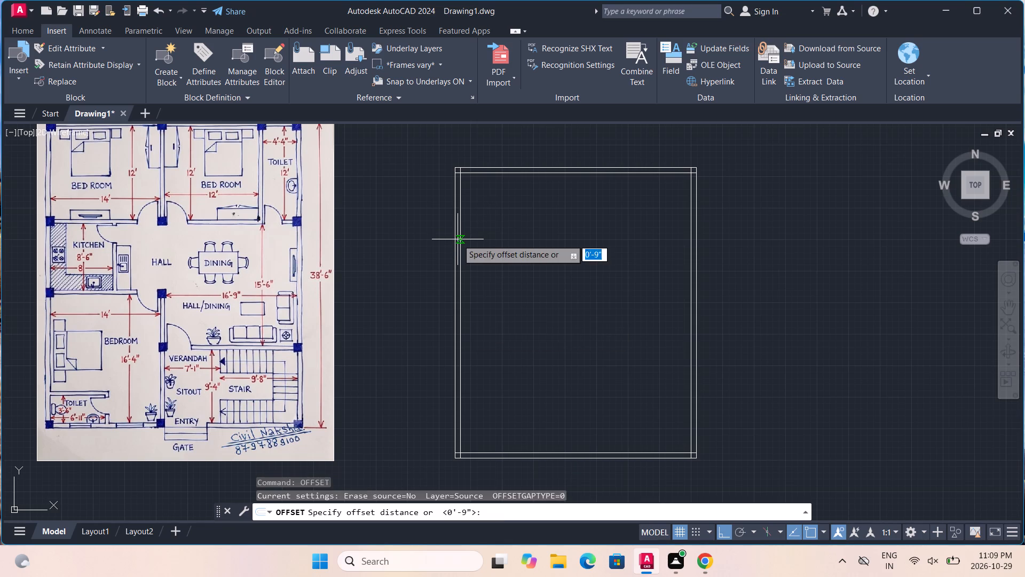
{"action": "middle_click_drag", "start_coordinate": [458, 225], "coordinate": [454, 263]}
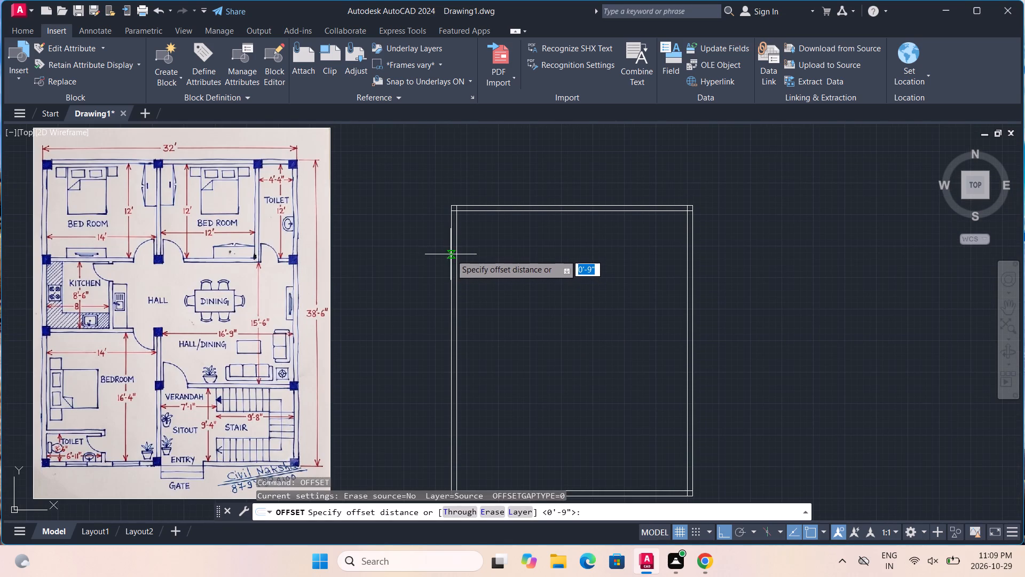
{"action": "left_click", "coordinate": [455, 258]}
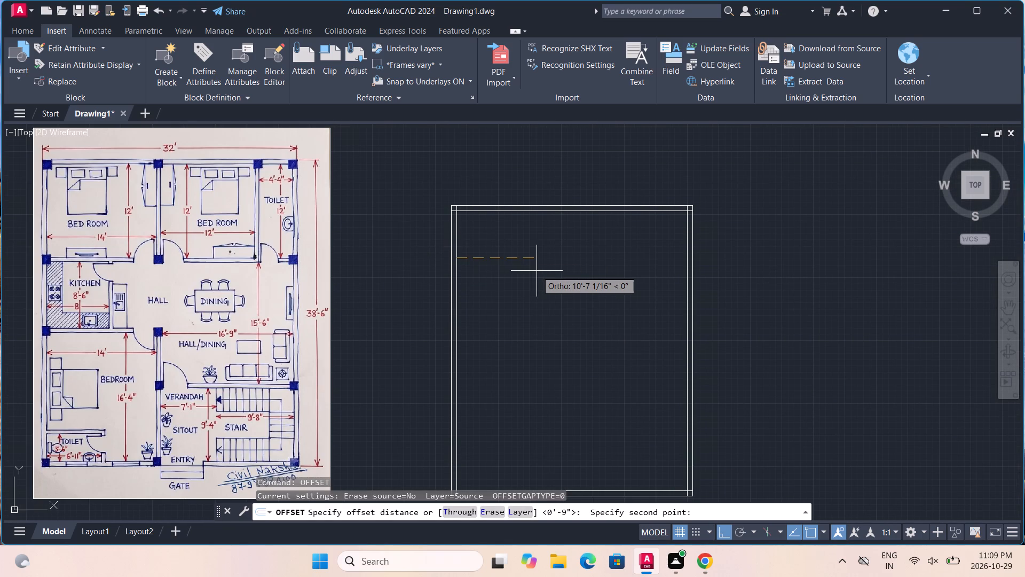
{"action": "type", "text": "14"}
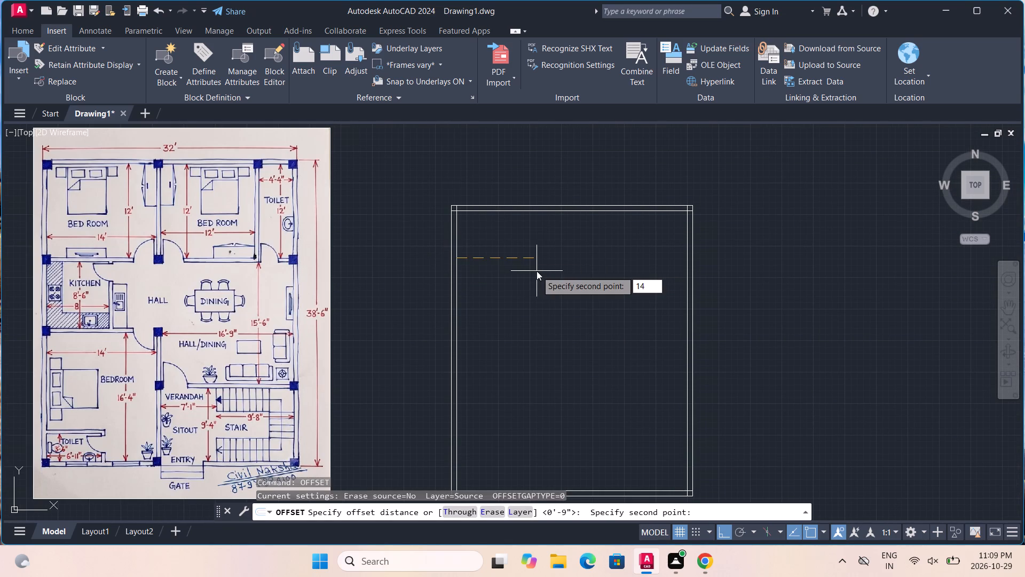
{"action": "key", "text": "apostrophe"}
{"action": "key", "text": "Return"}
{"action": "left_click", "coordinate": [456, 310]}
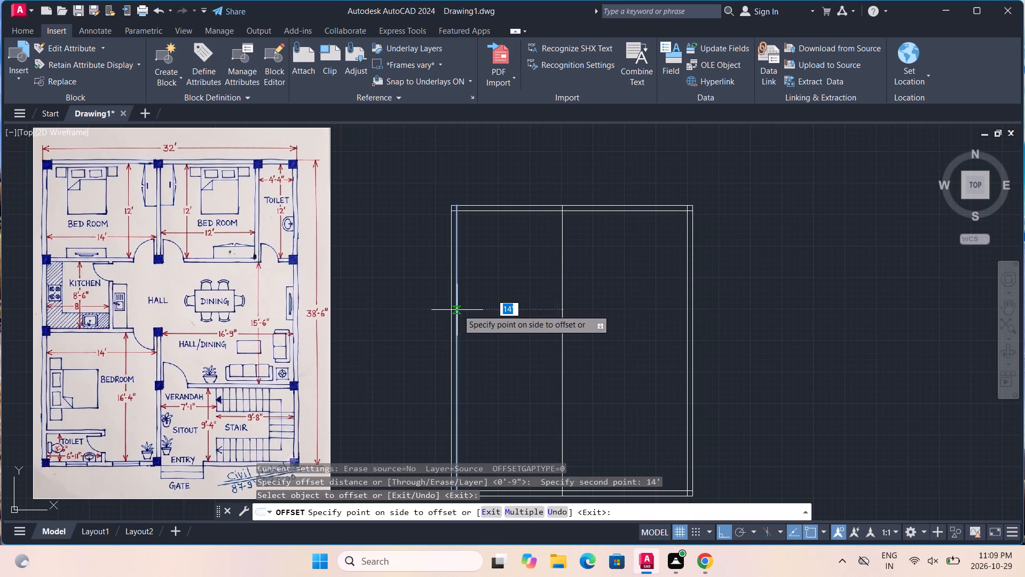
{"action": "left_click", "coordinate": [493, 308]}
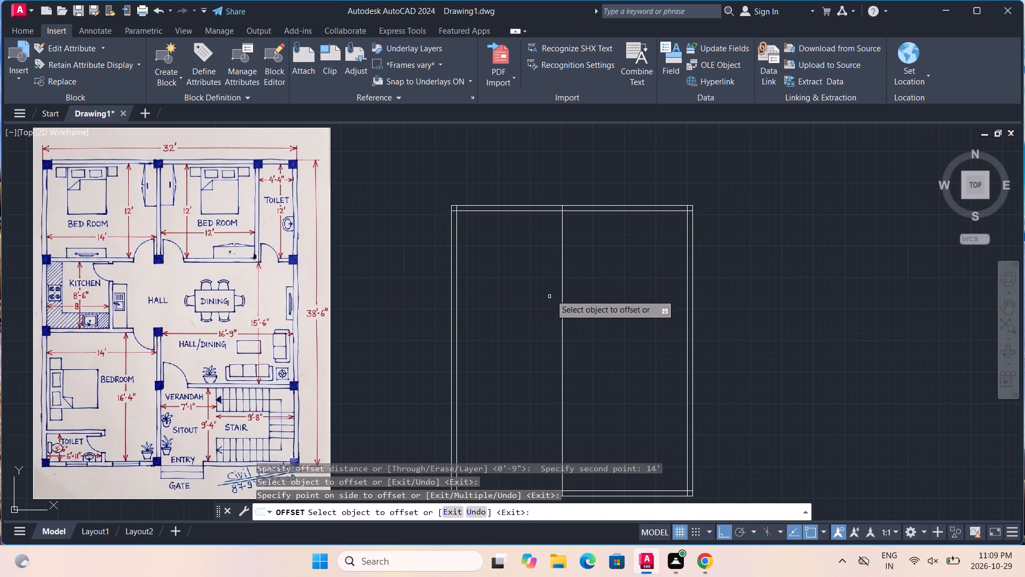
Offset the 14' bedroom line 4.5" to the right to form the partition between the two upper bedrooms.
{"action": "scroll", "coordinate": [568, 280], "scroll_direction": "up", "scroll_amount": 1}
{"action": "scroll", "coordinate": [568, 280], "scroll_direction": "down", "scroll_amount": 1}
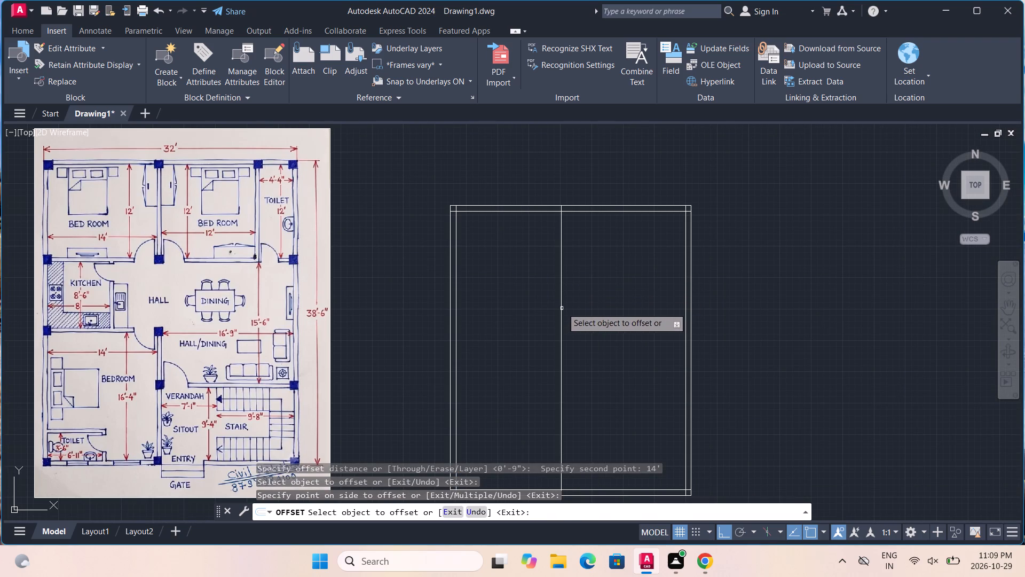
{"action": "left_click", "coordinate": [563, 307]}
{"action": "type", "text": "4.5\""}
{"action": "key", "text": "Return"}
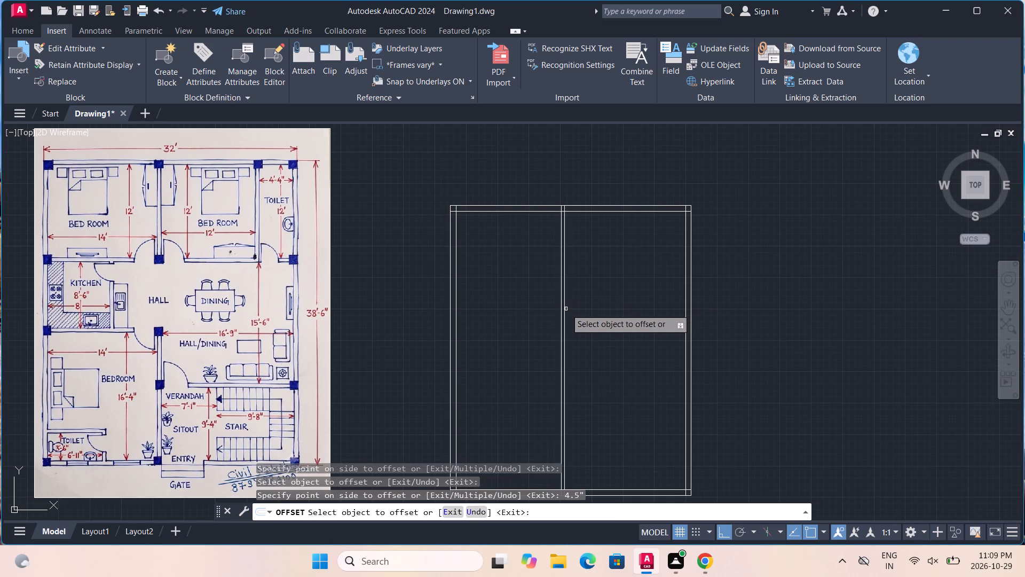
Offset the right face of the bedroom partition 12' to the right for the second bedroom's width.
{"action": "scroll", "coordinate": [566, 309], "scroll_direction": "up", "scroll_amount": 1}
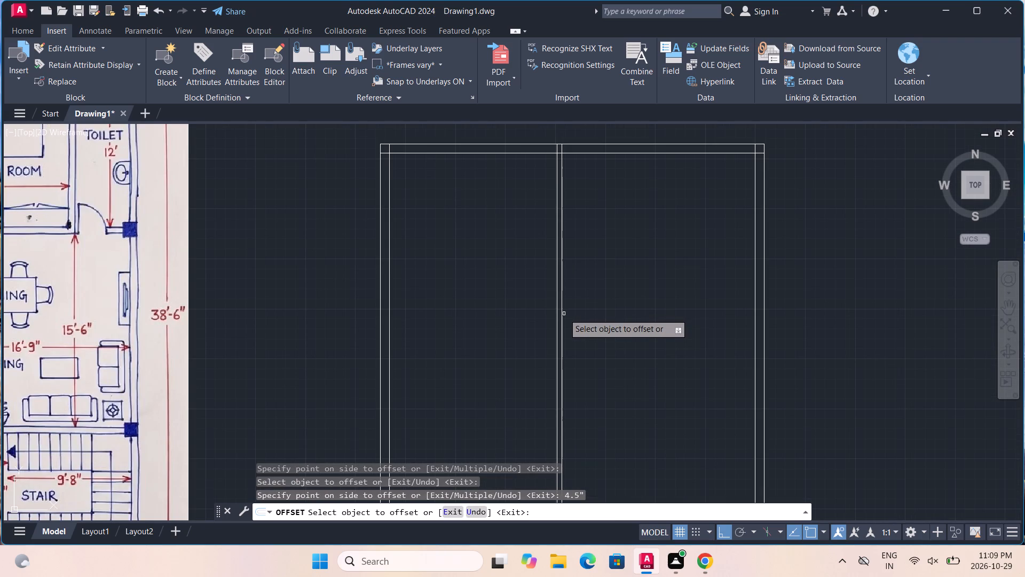
{"action": "left_click", "coordinate": [564, 314]}
{"action": "scroll", "coordinate": [579, 311], "scroll_direction": "down", "scroll_amount": 2}
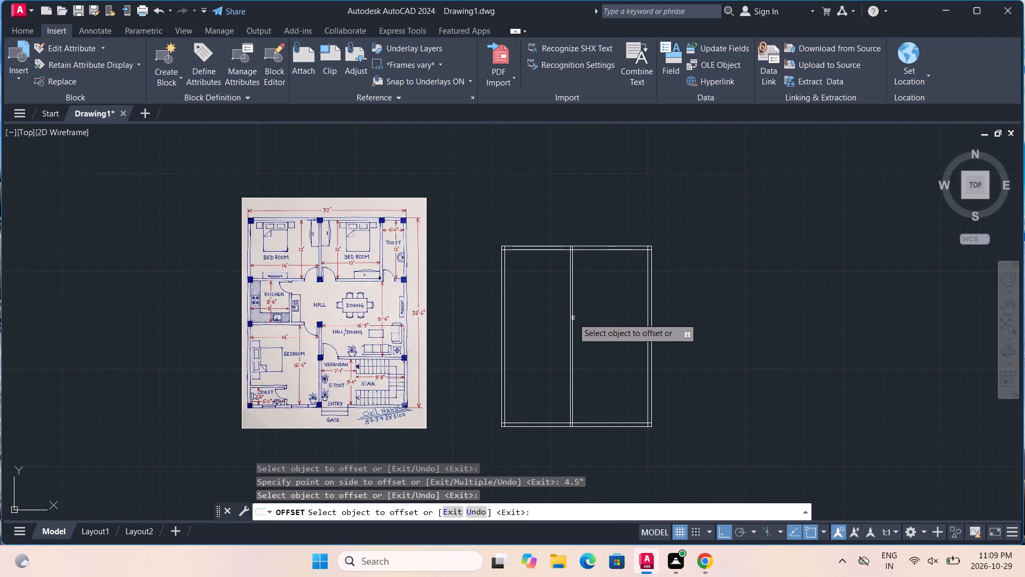
{"action": "left_click", "coordinate": [573, 318]}
{"action": "type", "text": "12"}
{"action": "key", "text": "apostrophe"}
{"action": "key", "text": "Return"}
Offset the 12' bedroom line 4.5" to the right to form the partition beside the upper toilet.
{"action": "scroll", "coordinate": [632, 297], "scroll_direction": "up", "scroll_amount": 2}
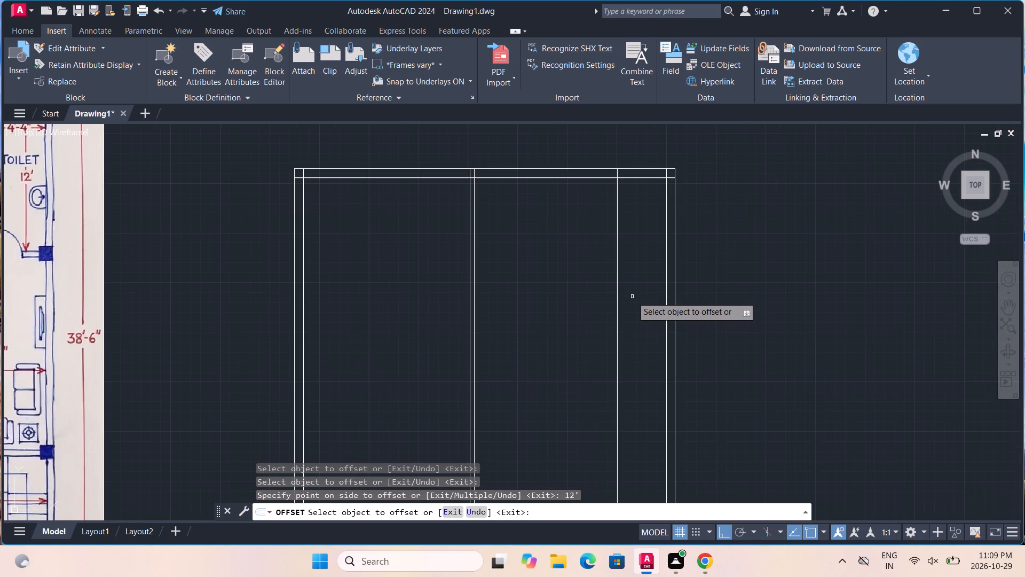
{"action": "scroll", "coordinate": [632, 297], "scroll_direction": "up", "scroll_amount": 2}
{"action": "scroll", "coordinate": [632, 297], "scroll_direction": "down", "scroll_amount": 4}
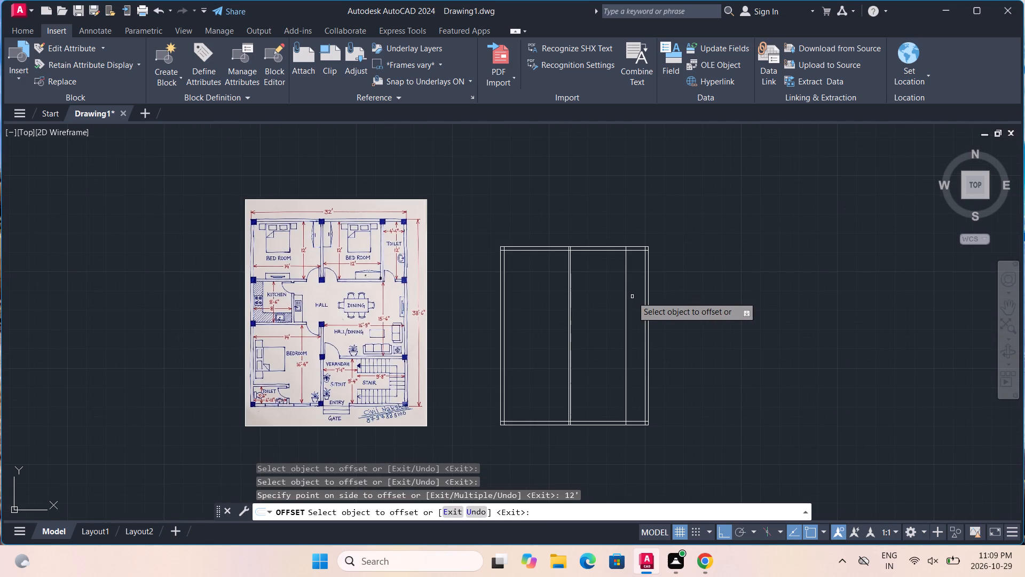
{"action": "scroll", "coordinate": [632, 297], "scroll_direction": "up", "scroll_amount": 1}
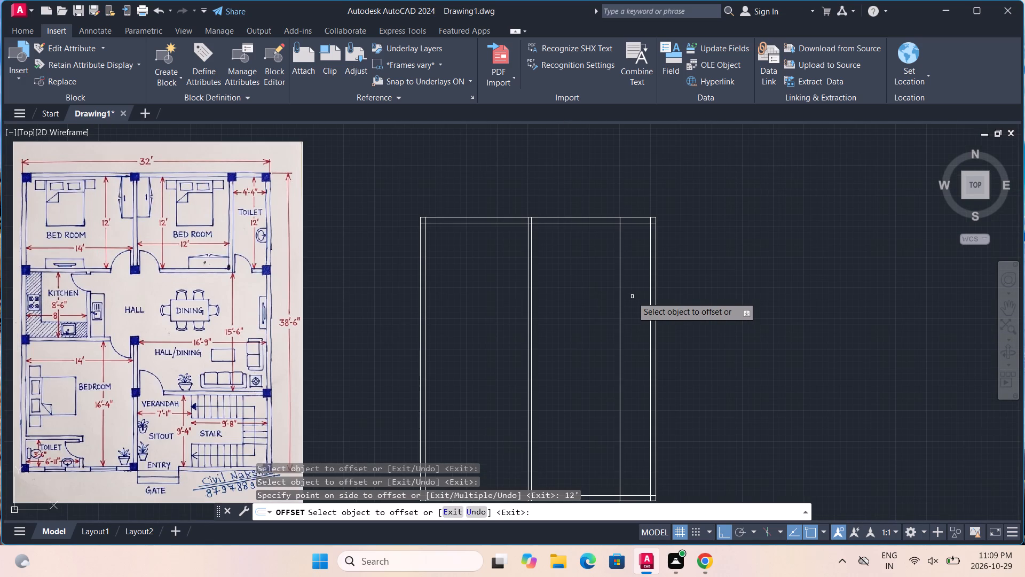
{"action": "left_click", "coordinate": [620, 270]}
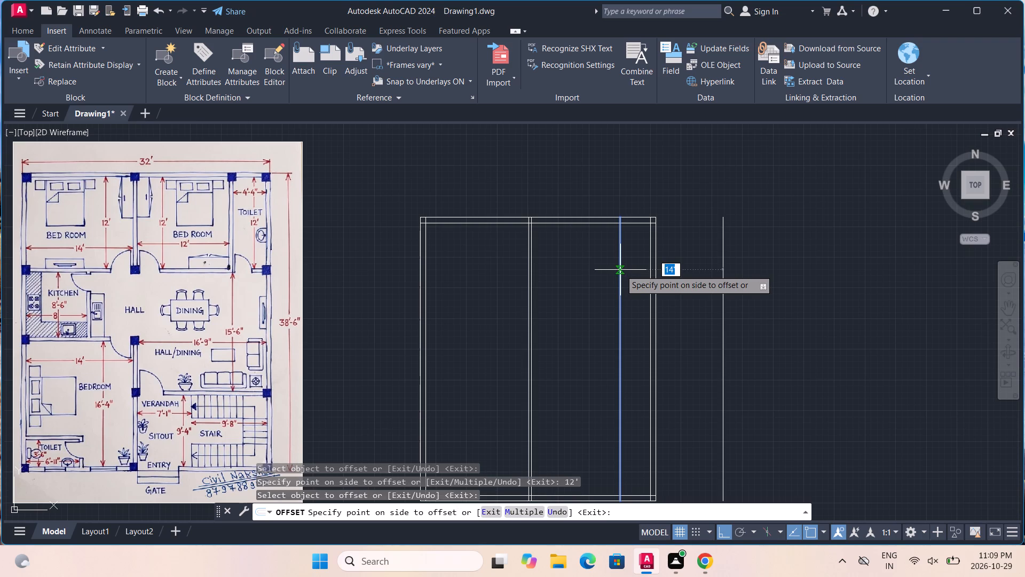
{"action": "key", "text": "4"}
{"action": "key", "text": "period"}
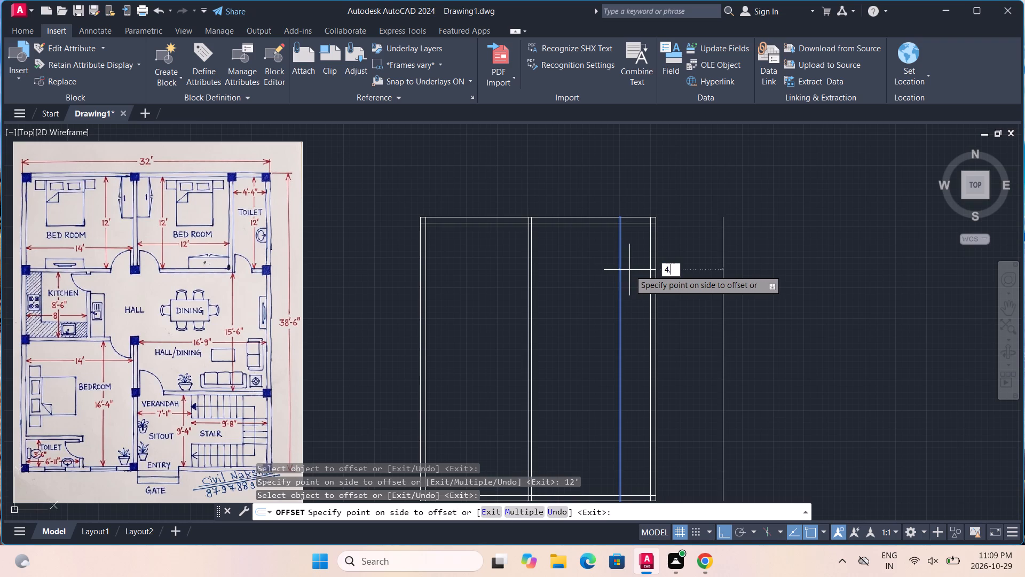
{"action": "key", "text": "5"}
{"action": "key", "text": "shift+quotedbl"}
{"action": "key", "text": "Return"}
Measure the upper toilet's clear width with a linear dimension from its partition to the right outer wall's inner face.
{"action": "scroll", "coordinate": [629, 268], "scroll_direction": "up", "scroll_amount": 3}
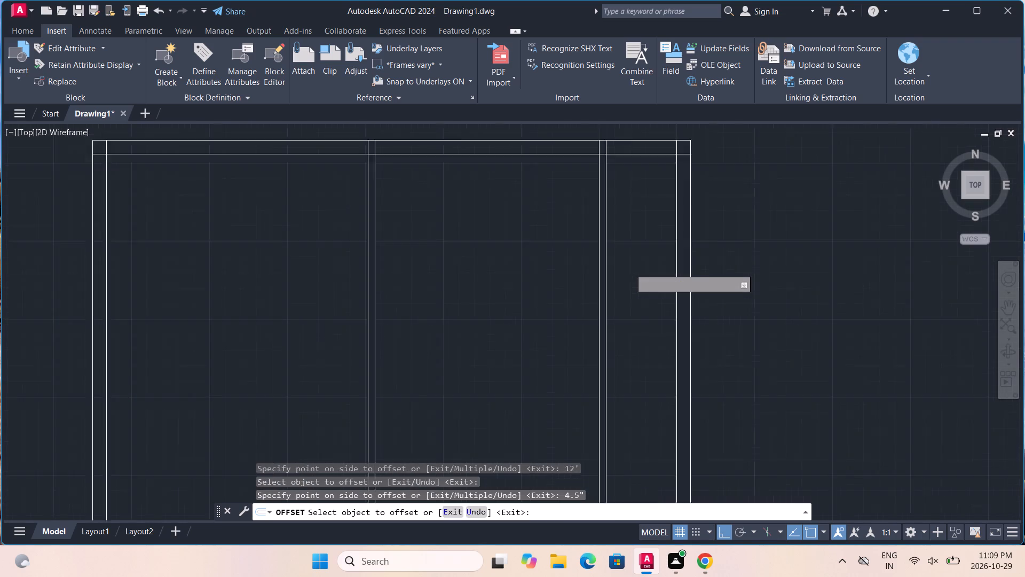
{"action": "left_click", "coordinate": [32, 33]}
{"action": "left_click", "coordinate": [395, 48]}
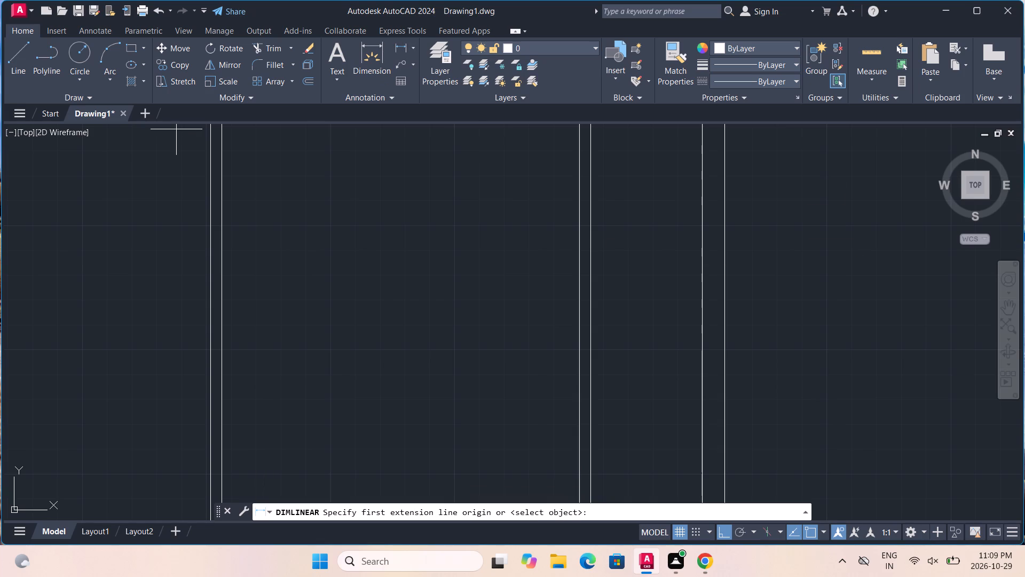
{"action": "left_click", "coordinate": [591, 258]}
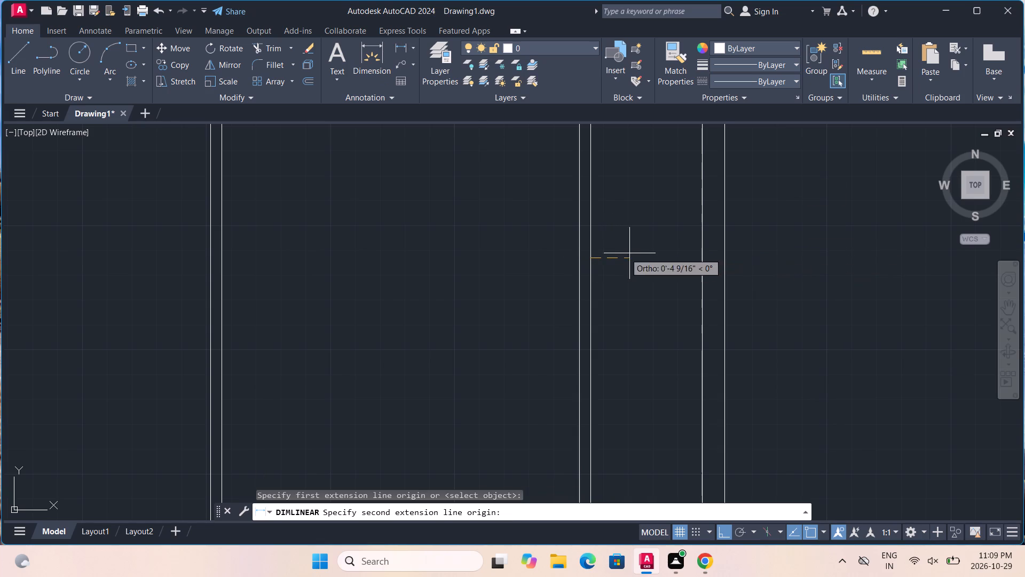
{"action": "left_click", "coordinate": [700, 262]}
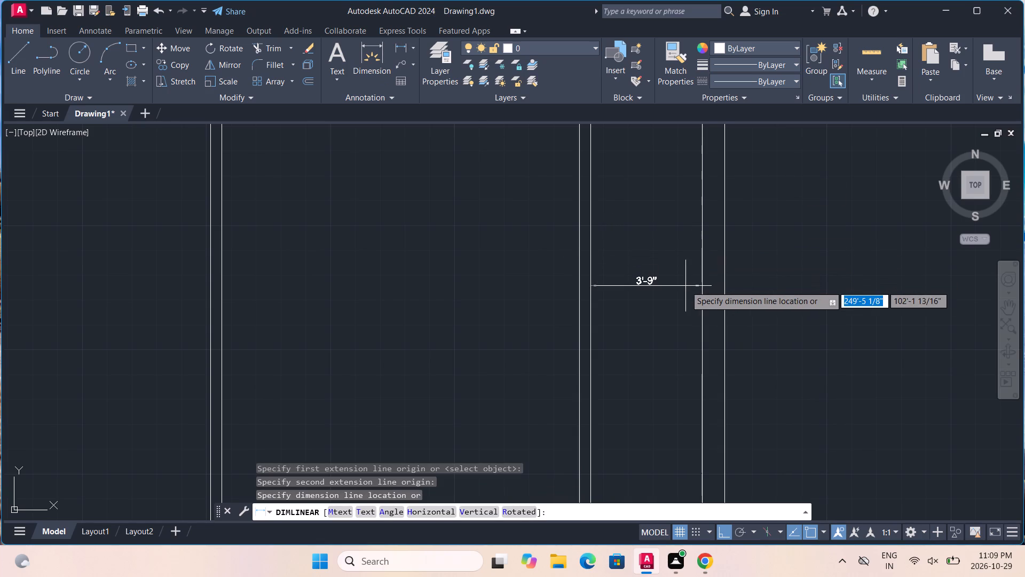
{"action": "scroll", "coordinate": [685, 286], "scroll_direction": "down", "scroll_amount": 3}
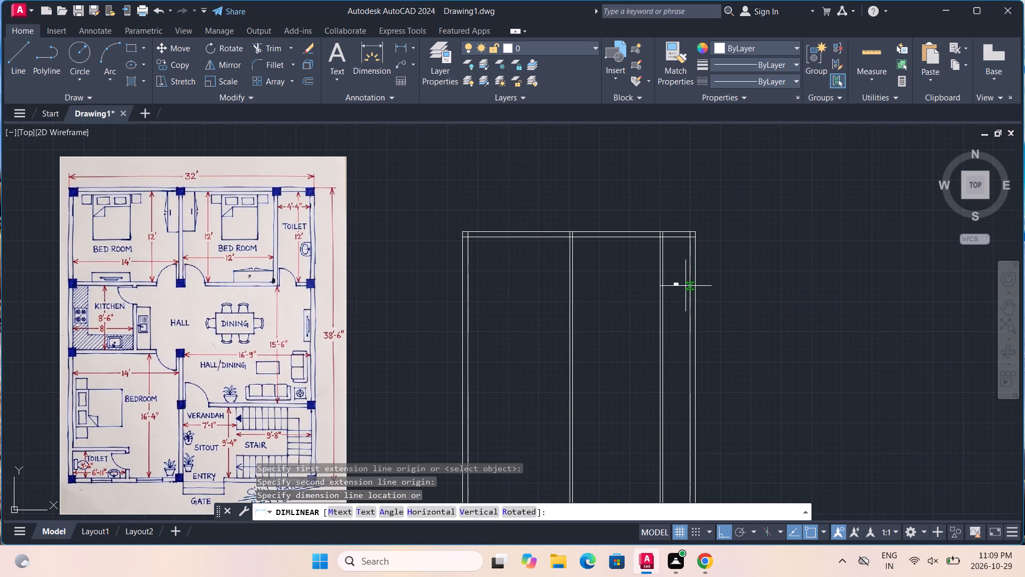
{"action": "key", "text": "Escape"}
{"action": "key", "text": "Escape"}
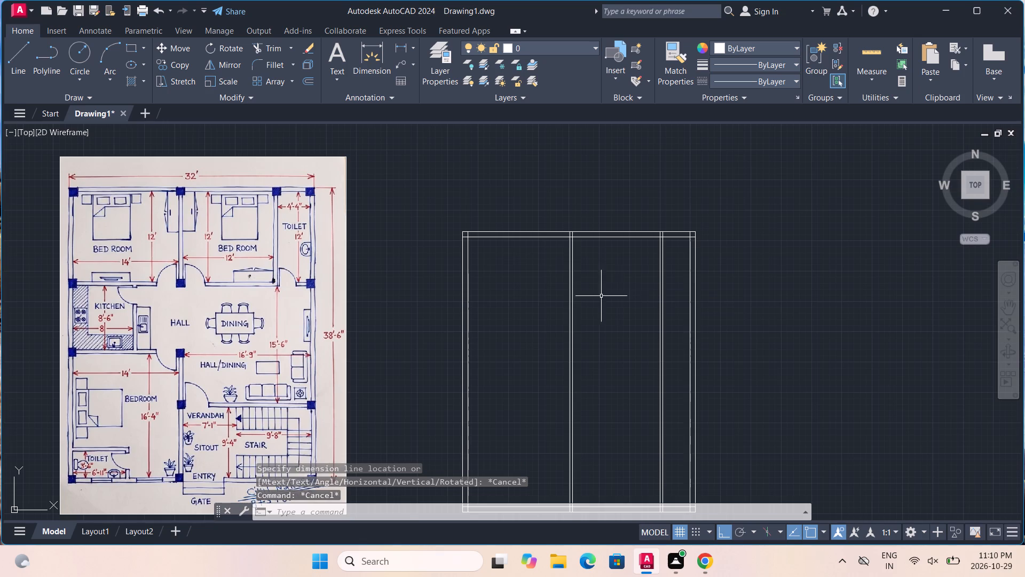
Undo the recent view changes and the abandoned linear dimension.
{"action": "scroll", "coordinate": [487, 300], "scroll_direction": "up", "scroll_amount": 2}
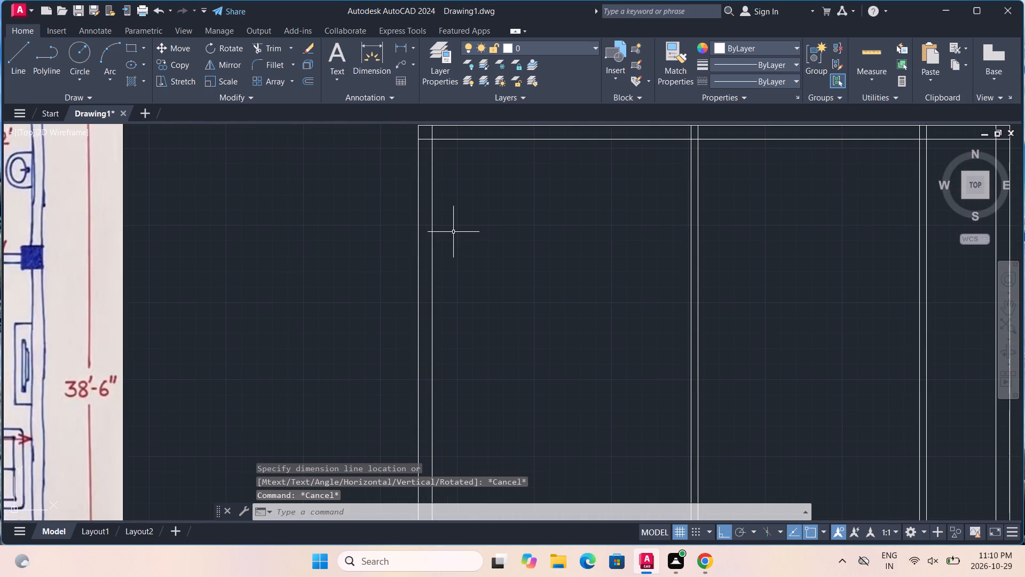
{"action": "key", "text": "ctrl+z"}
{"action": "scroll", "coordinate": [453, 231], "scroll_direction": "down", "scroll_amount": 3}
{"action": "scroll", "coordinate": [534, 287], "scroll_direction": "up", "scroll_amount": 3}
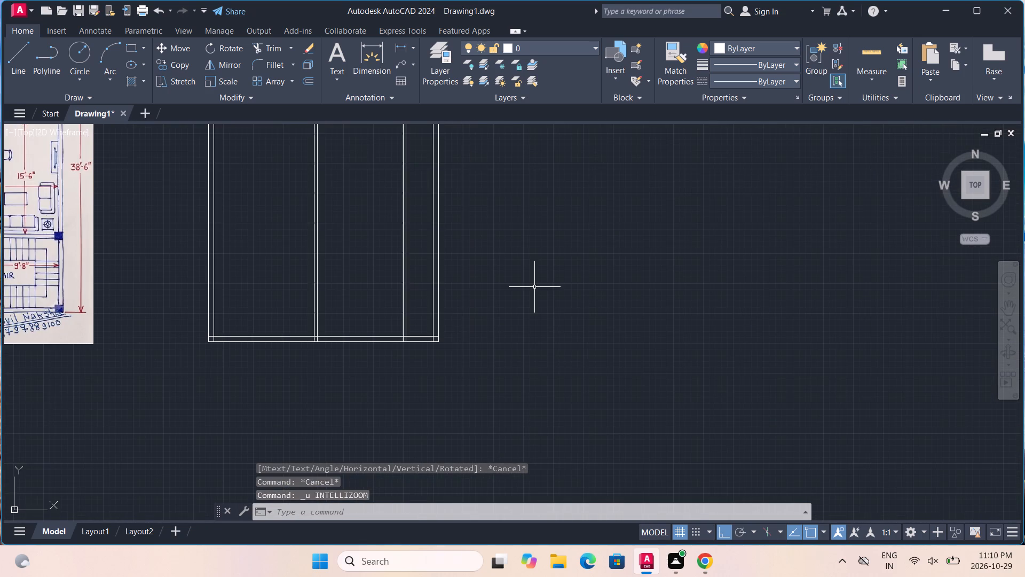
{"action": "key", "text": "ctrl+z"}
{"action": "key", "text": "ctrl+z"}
Select the four vertical lines of the two interior partitions.
{"action": "scroll", "coordinate": [537, 284], "scroll_direction": "down", "scroll_amount": 2}
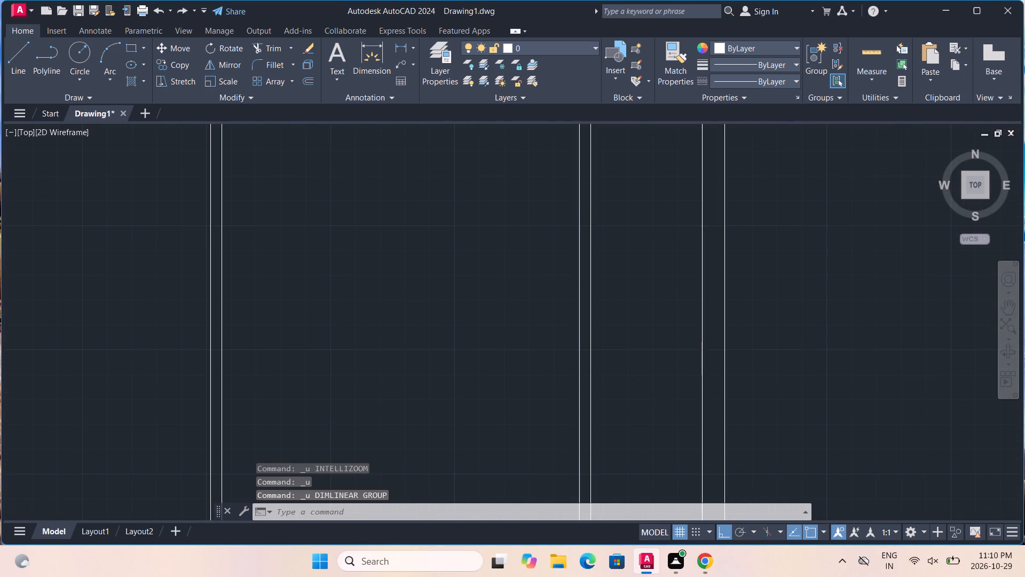
{"action": "scroll", "coordinate": [537, 284], "scroll_direction": "down", "scroll_amount": 2}
{"action": "left_click_drag", "start_coordinate": [557, 321], "coordinate": [412, 306]}
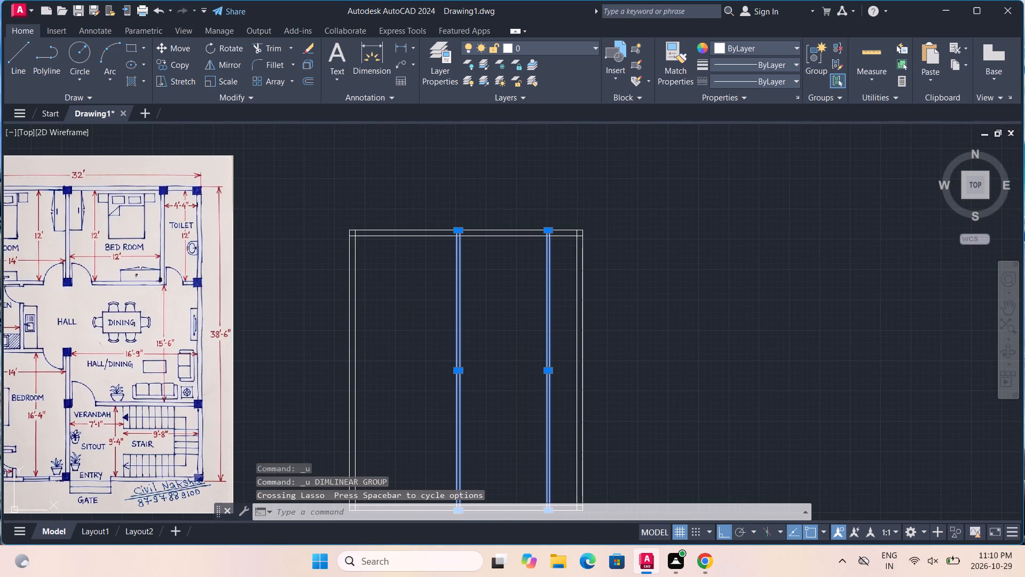
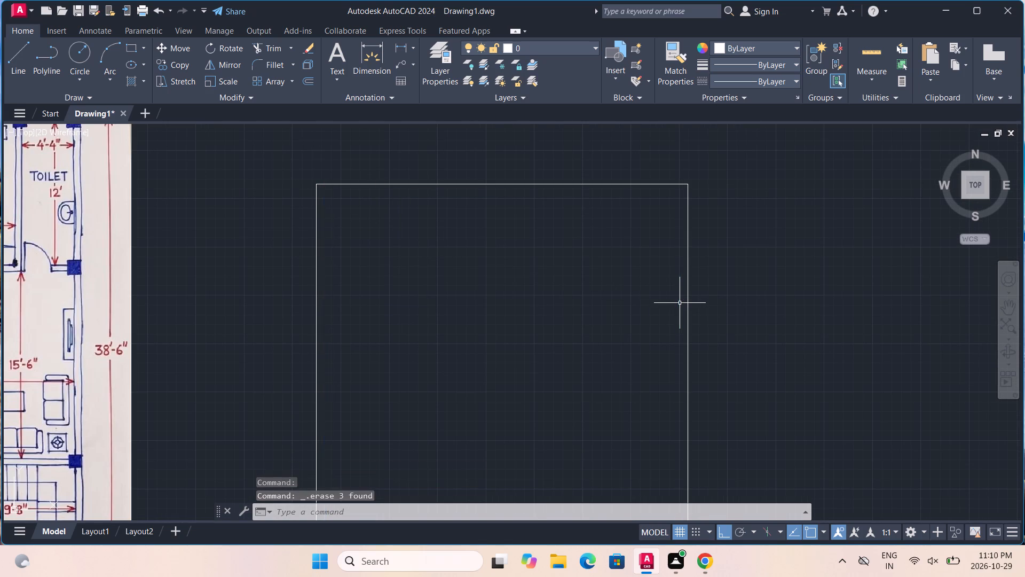
Delete the remaining inner line along the bottom wall of the house outline.
{"action": "scroll", "coordinate": [680, 304], "scroll_direction": "down", "scroll_amount": 5}
{"action": "middle_click_drag", "start_coordinate": [649, 346], "coordinate": [643, 321]}
{"action": "scroll", "coordinate": [643, 316], "scroll_direction": "up", "scroll_amount": 7}
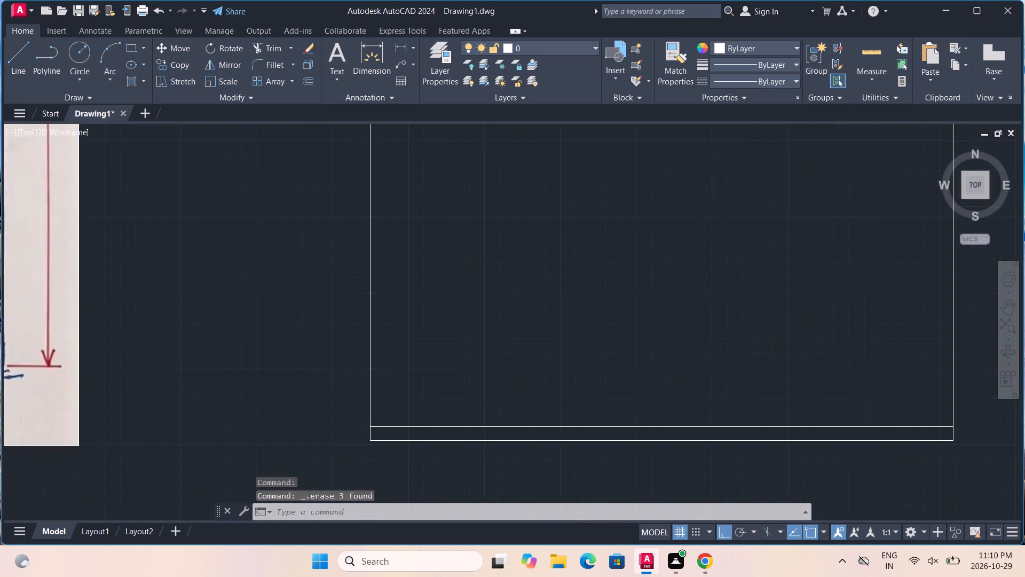
{"action": "scroll", "coordinate": [633, 336], "scroll_direction": "down", "scroll_amount": 4}
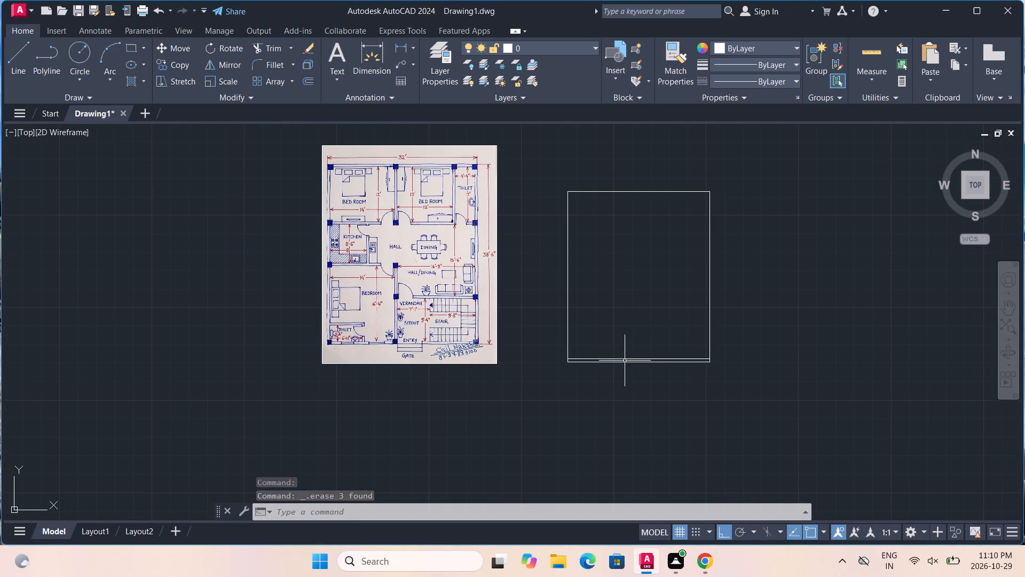
{"action": "left_click", "coordinate": [624, 360]}
{"action": "key", "text": "Delete"}
Offset the left and right outer wall lines of the house outline 6" inward.
{"action": "scroll", "coordinate": [612, 348], "scroll_direction": "up", "scroll_amount": 3}
{"action": "middle_click_drag", "start_coordinate": [601, 318], "coordinate": [600, 419]}
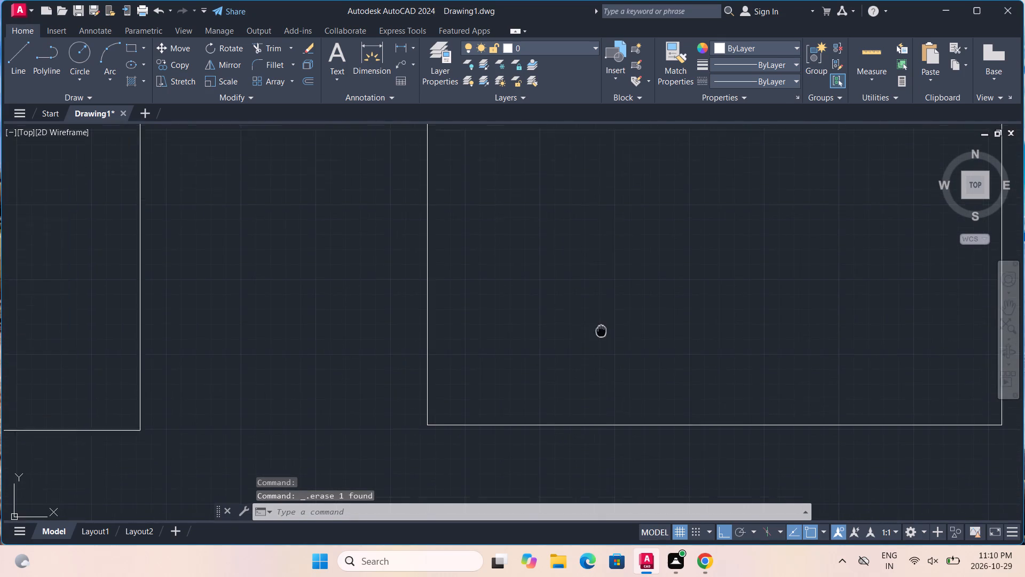
{"action": "middle_click_drag", "start_coordinate": [600, 419], "coordinate": [591, 422]}
{"action": "scroll", "coordinate": [575, 368], "scroll_direction": "down", "scroll_amount": 1}
{"action": "key", "text": "o"}
{"action": "key", "text": "f"}
{"action": "key", "text": "f"}
{"action": "key", "text": "Return"}
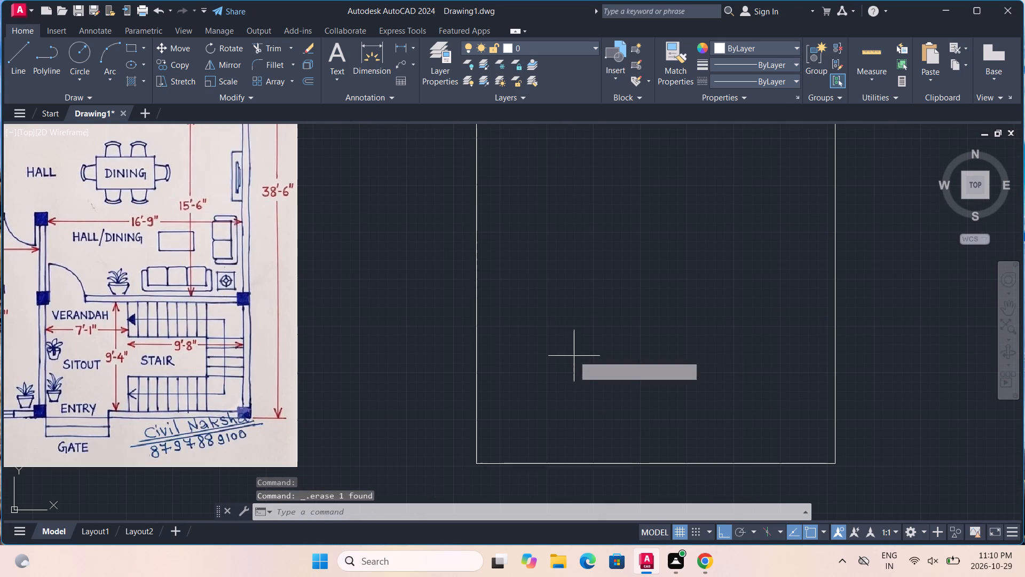
{"action": "left_click", "coordinate": [475, 304]}
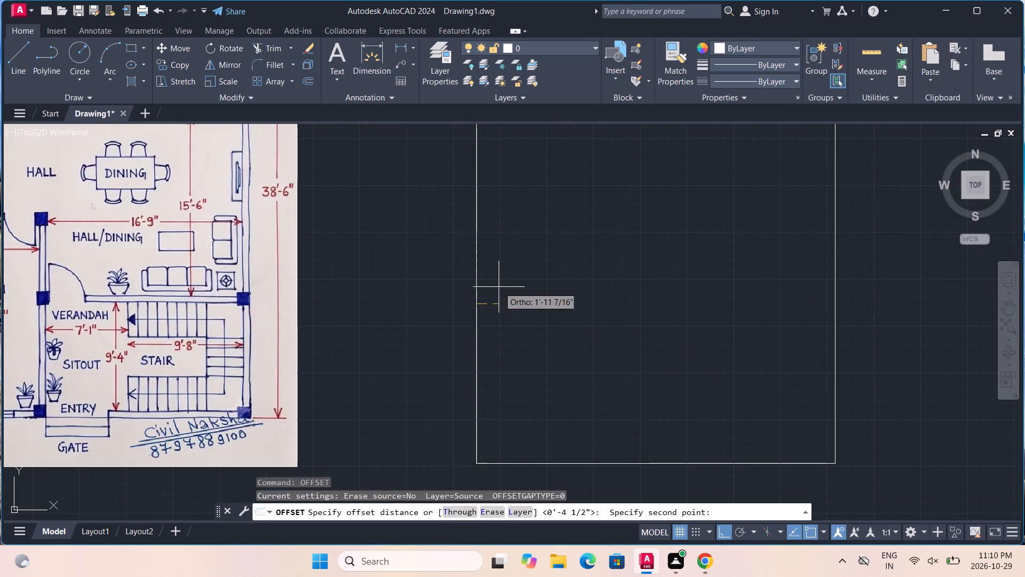
{"action": "key", "text": "6"}
{"action": "key", "text": "shift+quotedbl"}
{"action": "key", "text": "Return"}
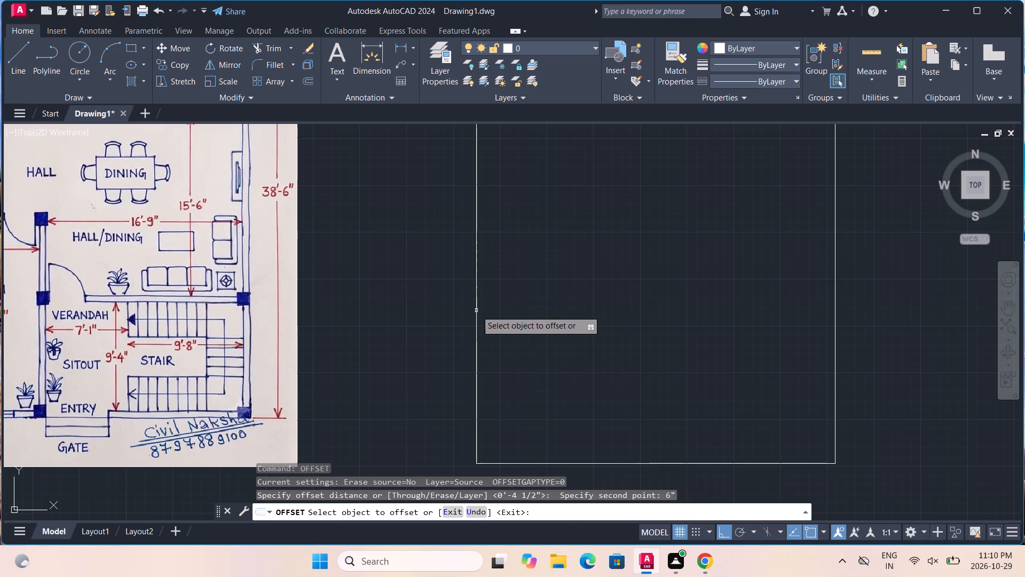
{"action": "left_click", "coordinate": [476, 310]}
{"action": "left_click", "coordinate": [480, 307]}
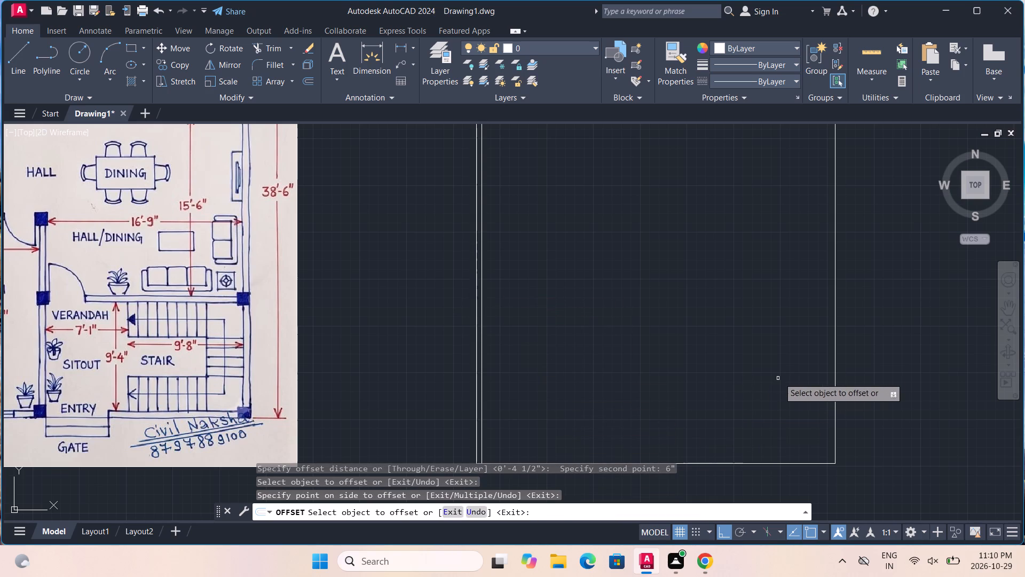
{"action": "left_click", "coordinate": [835, 334]}
{"action": "left_click", "coordinate": [832, 337]}
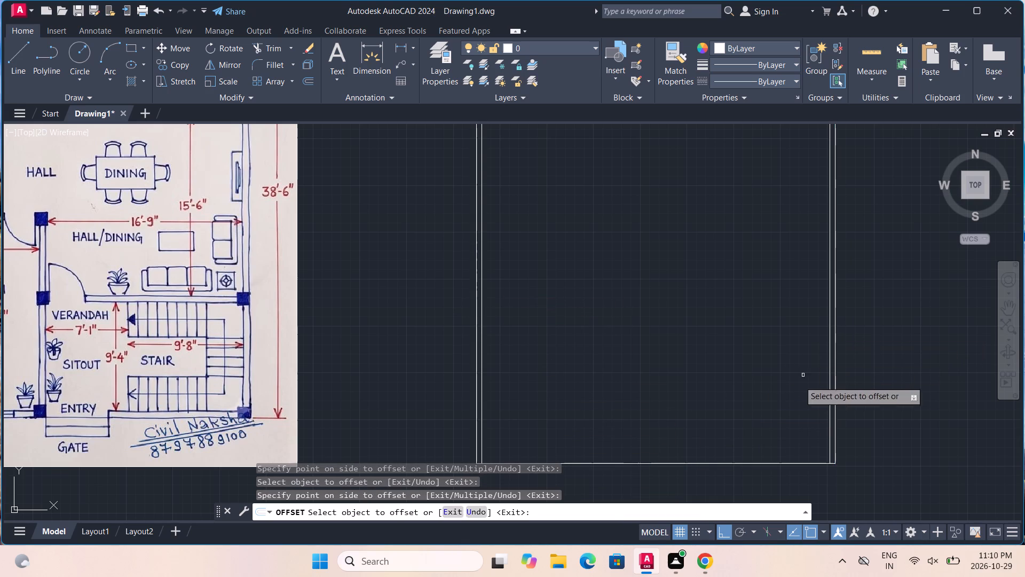
Offset the bottom and top outer wall lines 6" inward to complete the outer wall thickness.
{"action": "left_click", "coordinate": [723, 464]}
{"action": "left_click", "coordinate": [723, 438]}
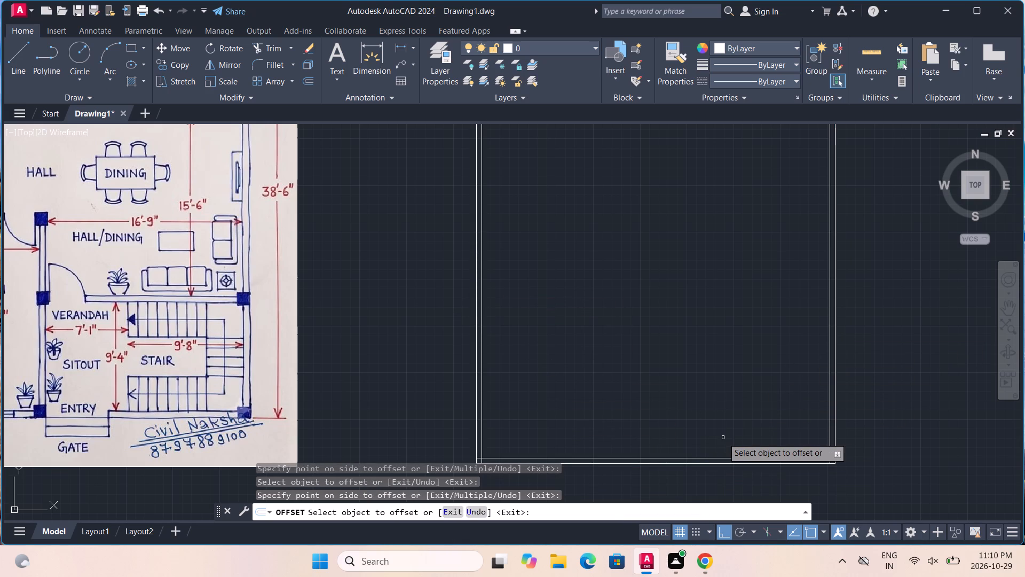
{"action": "scroll", "coordinate": [723, 438], "scroll_direction": "down", "scroll_amount": 1}
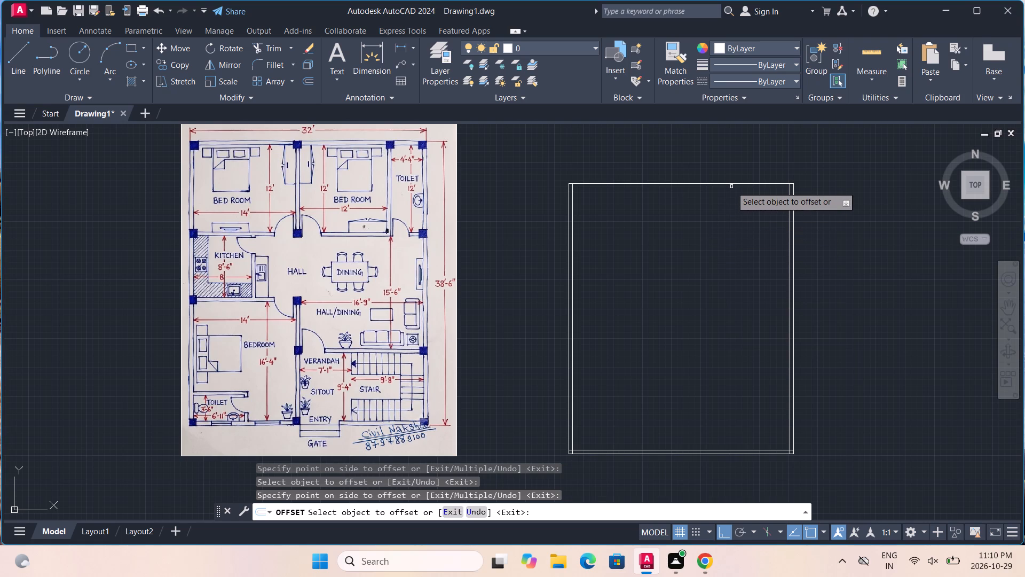
{"action": "left_click", "coordinate": [731, 186]}
{"action": "left_click", "coordinate": [733, 185]}
{"action": "left_click", "coordinate": [729, 199]}
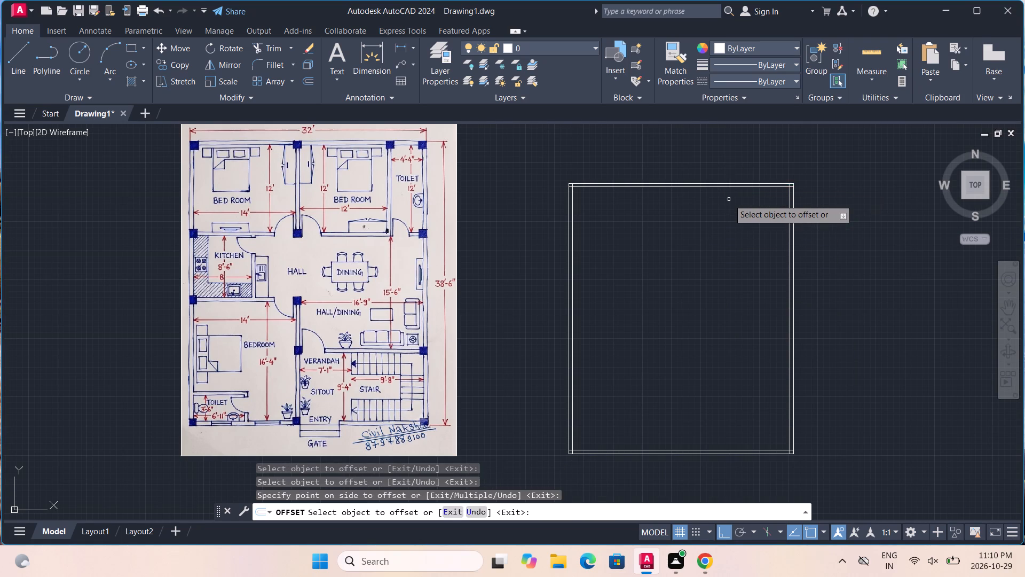
Offset the left wall's inner line 14' to the right, and the new line 4.5" further to form the partition between the bedrooms.
{"action": "scroll", "coordinate": [729, 199], "scroll_direction": "down", "scroll_amount": 3}
{"action": "scroll", "coordinate": [721, 207], "scroll_direction": "up", "scroll_amount": 6}
{"action": "scroll", "coordinate": [721, 207], "scroll_direction": "down", "scroll_amount": 2}
{"action": "middle_click_drag", "start_coordinate": [686, 235], "coordinate": [692, 313]}
{"action": "left_click", "coordinate": [511, 268]}
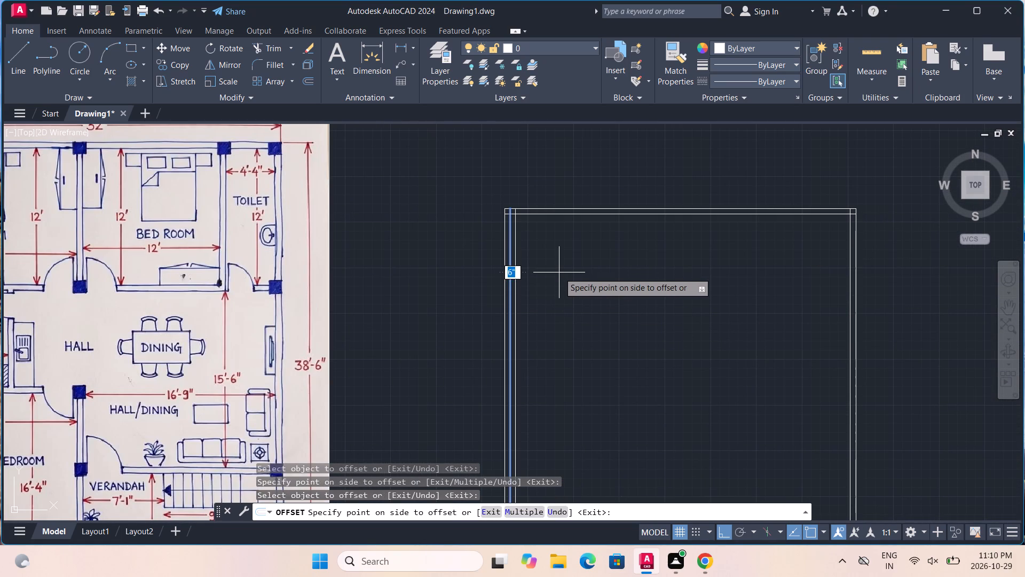
{"action": "type", "text": "14'"}
{"action": "key", "text": "Return"}
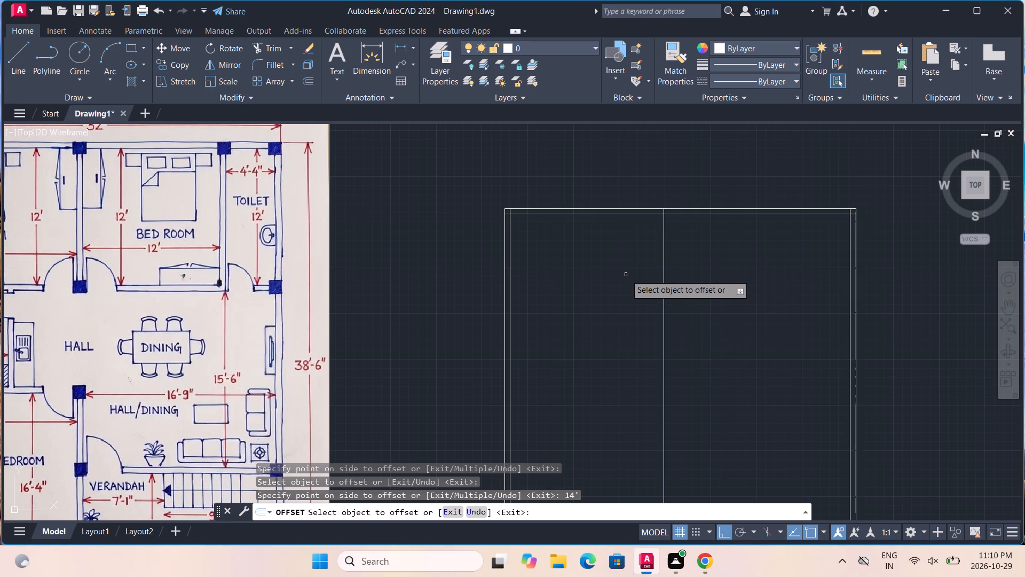
{"action": "left_click", "coordinate": [663, 292]}
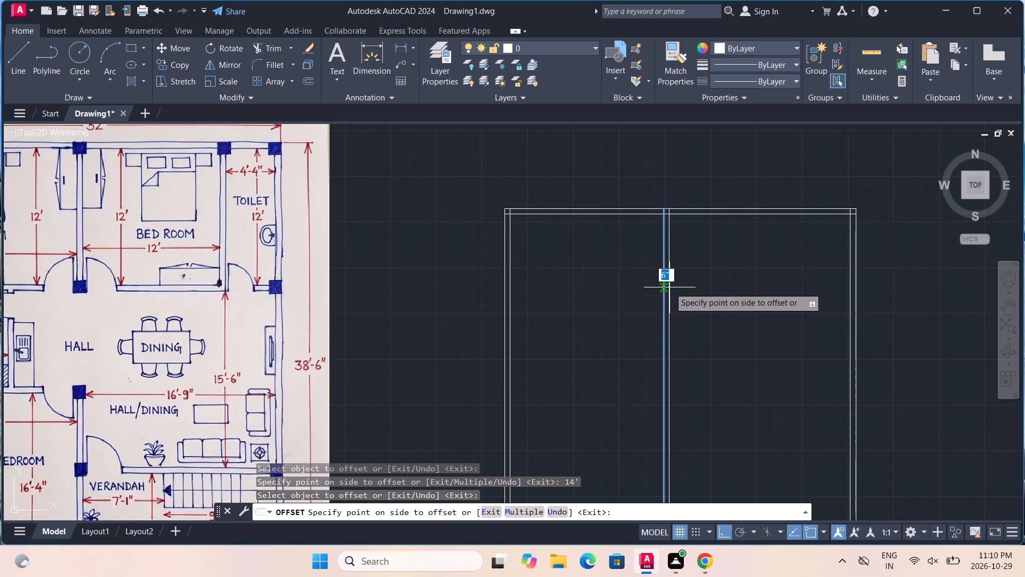
{"action": "type", "text": "4.5\""}
{"action": "key", "text": "Return"}
Offset the bedroom partition's right line 12' to the right, and the new line 4.5" further to form the toilet partition.
{"action": "left_click", "coordinate": [669, 287]}
{"action": "type", "text": "12'"}
{"action": "key", "text": "Return"}
{"action": "scroll", "coordinate": [802, 299], "scroll_direction": "up", "scroll_amount": 1}
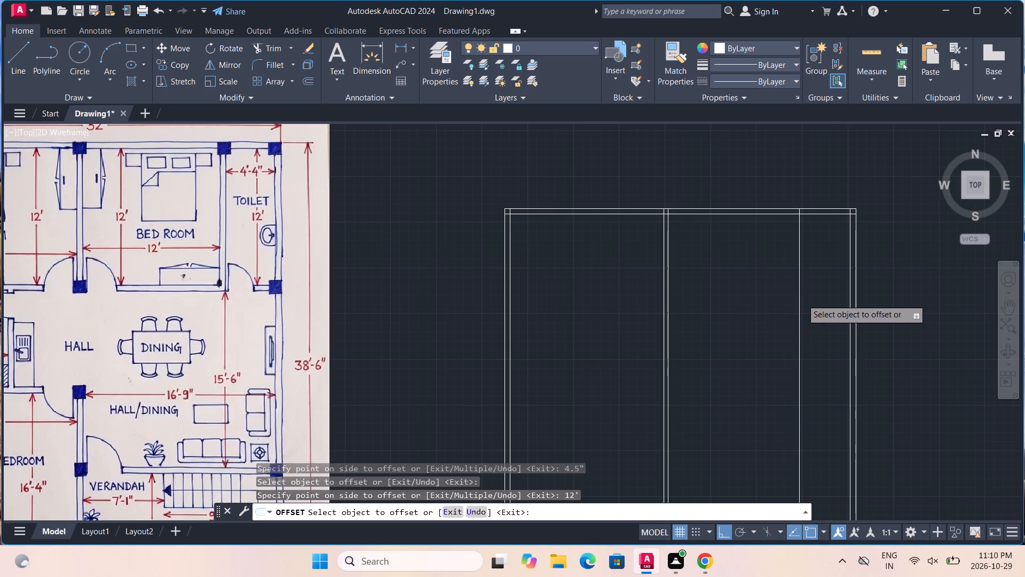
{"action": "scroll", "coordinate": [802, 299], "scroll_direction": "up", "scroll_amount": 1}
{"action": "left_click", "coordinate": [787, 317]}
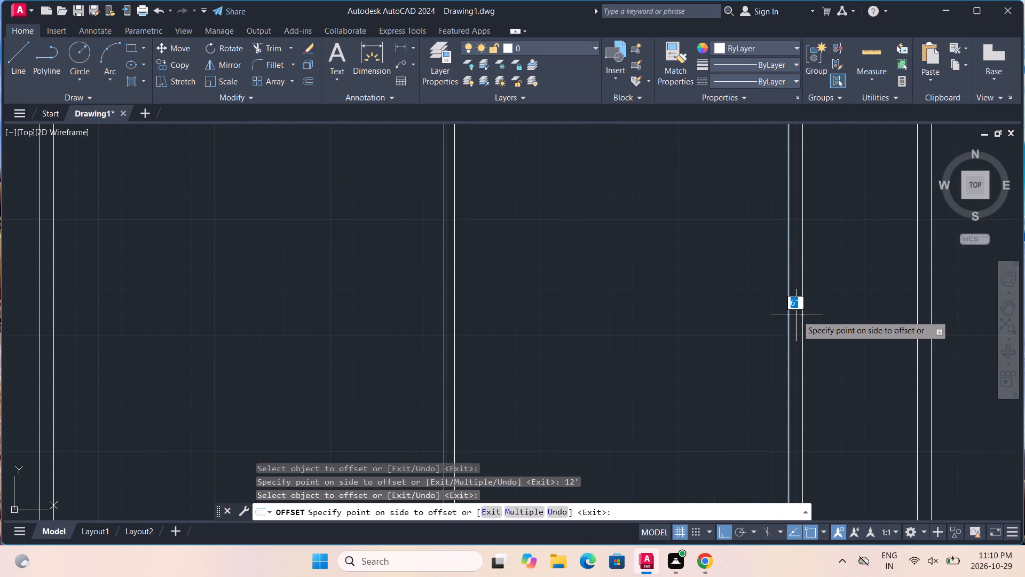
{"action": "type", "text": "4.5"}
{"action": "key", "text": "shift+quotedbl"}
{"action": "key", "text": "Return"}
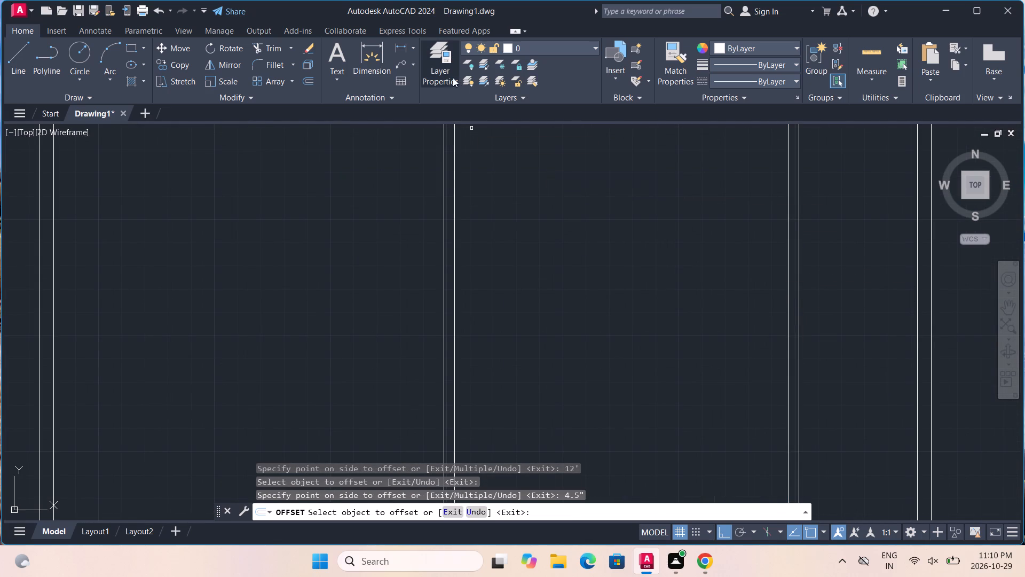
Measure the upper toilet's clear width with a linear dimension from its partition to the right wall's inner face.
{"action": "left_click", "coordinate": [403, 48]}
{"action": "scroll", "coordinate": [826, 221], "scroll_direction": "up", "scroll_amount": 2}
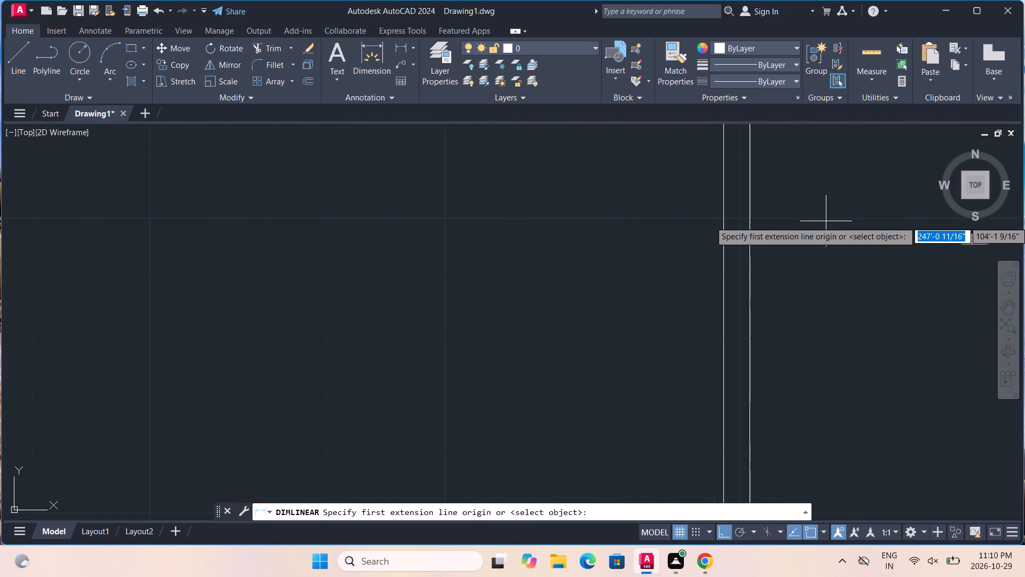
{"action": "left_click", "coordinate": [751, 271]}
{"action": "scroll", "coordinate": [751, 271], "scroll_direction": "down", "scroll_amount": 3}
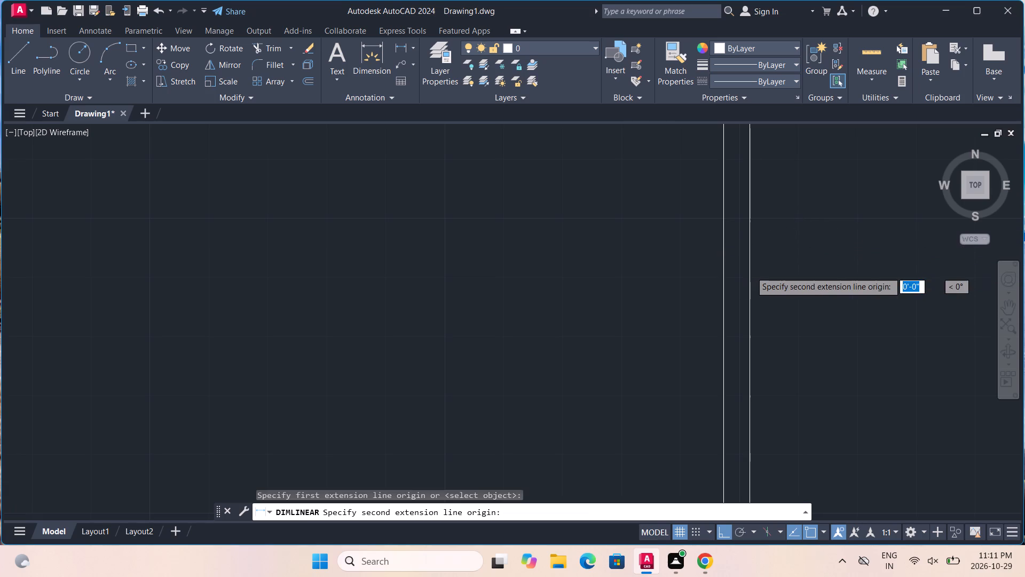
{"action": "scroll", "coordinate": [751, 271], "scroll_direction": "down", "scroll_amount": 3}
{"action": "scroll", "coordinate": [739, 274], "scroll_direction": "up", "scroll_amount": 6}
{"action": "scroll", "coordinate": [863, 275], "scroll_direction": "down", "scroll_amount": 5}
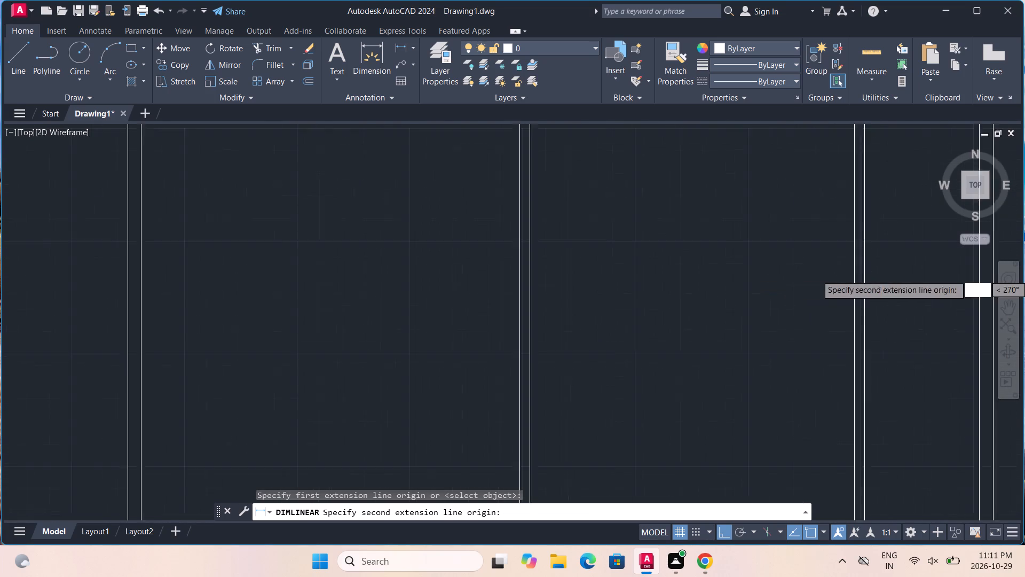
{"action": "scroll", "coordinate": [880, 271], "scroll_direction": "up", "scroll_amount": 4}
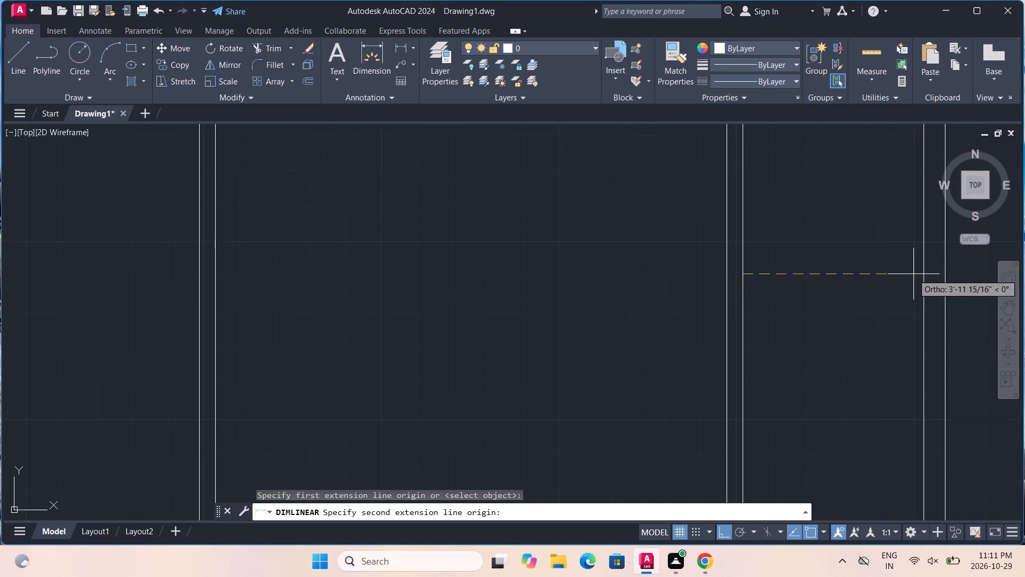
{"action": "left_click", "coordinate": [924, 274]}
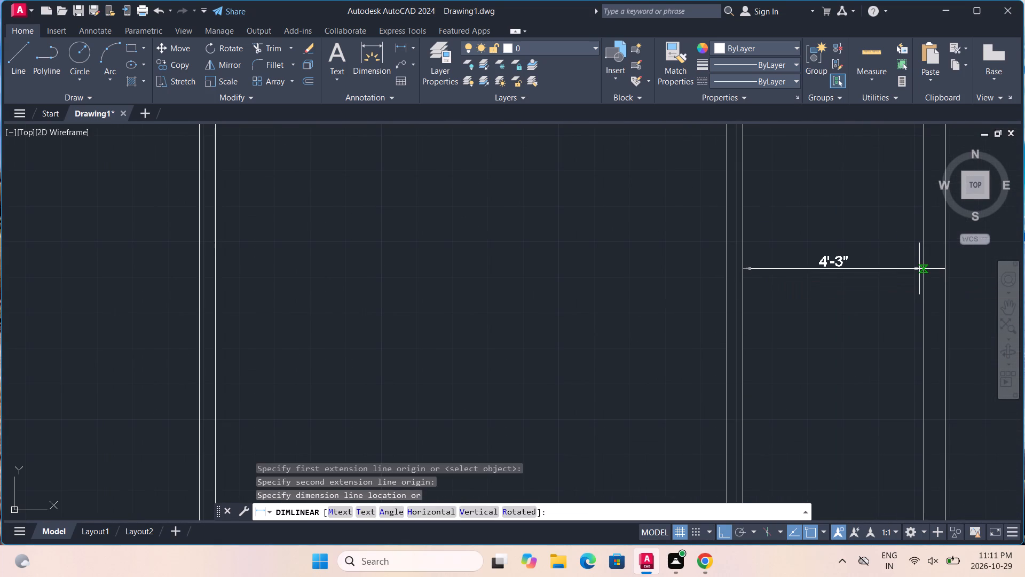
{"action": "key", "text": "Escape"}
Offset the top wall's inner line 12' down, and the new line 4.5" further to form the horizontal partition below the bedrooms.
{"action": "scroll", "coordinate": [878, 288], "scroll_direction": "down", "scroll_amount": 5}
{"action": "scroll", "coordinate": [849, 290], "scroll_direction": "up", "scroll_amount": 3}
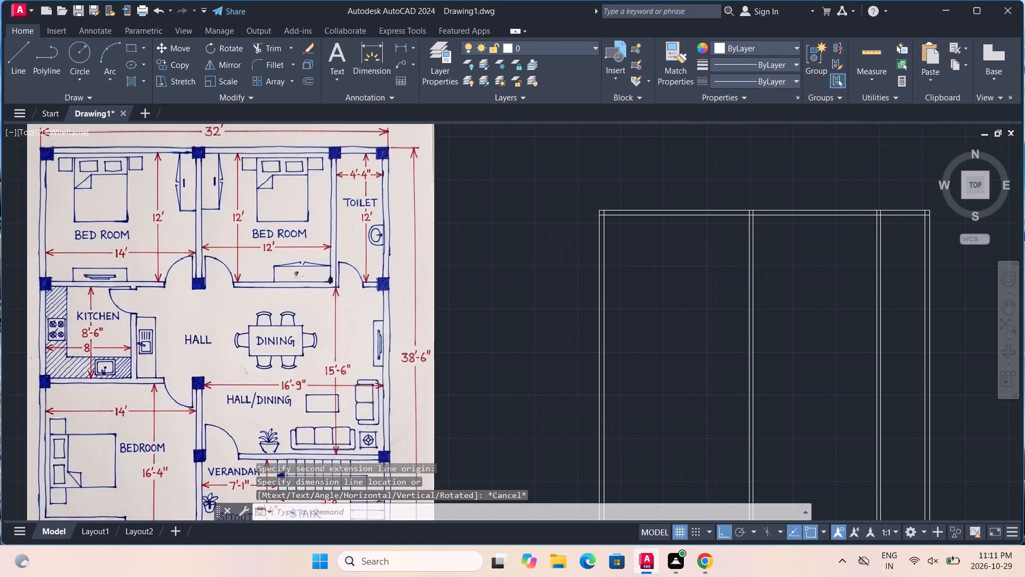
{"action": "scroll", "coordinate": [848, 290], "scroll_direction": "down", "scroll_amount": 2}
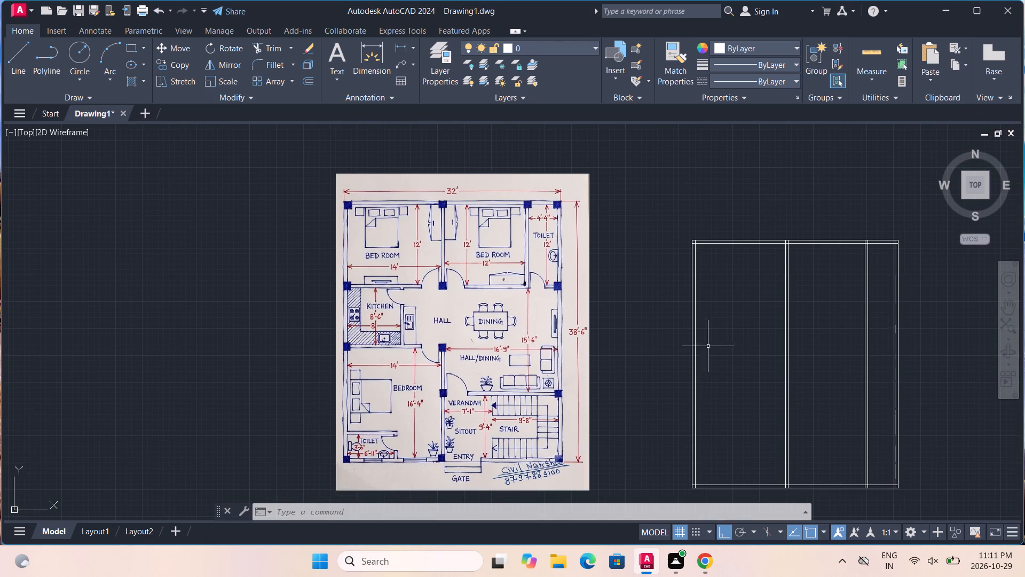
{"action": "middle_click_drag", "start_coordinate": [757, 345], "coordinate": [674, 315]}
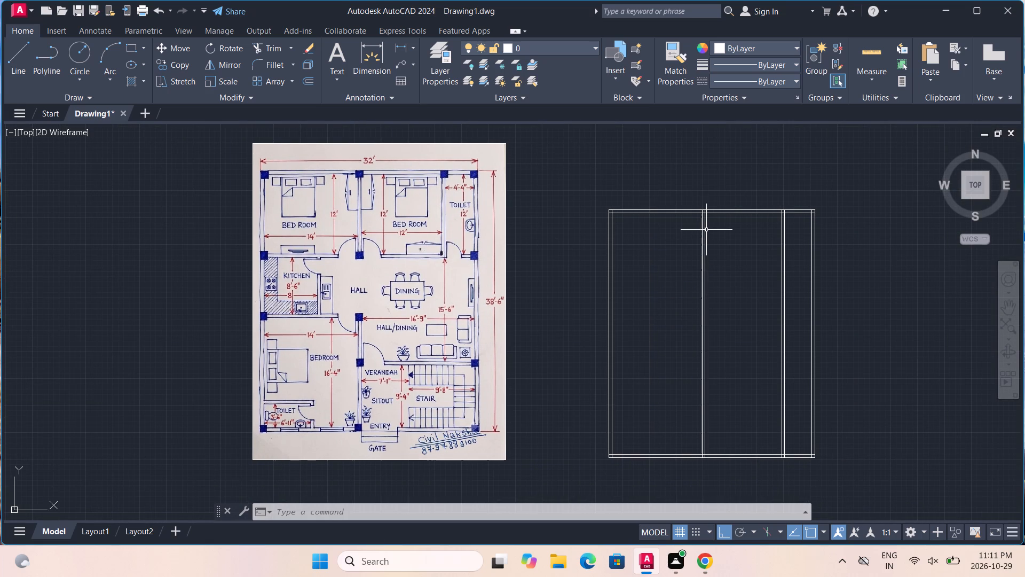
{"action": "scroll", "coordinate": [706, 229], "scroll_direction": "up", "scroll_amount": 1}
{"action": "type", "text": "off"}
{"action": "key", "text": "Return"}
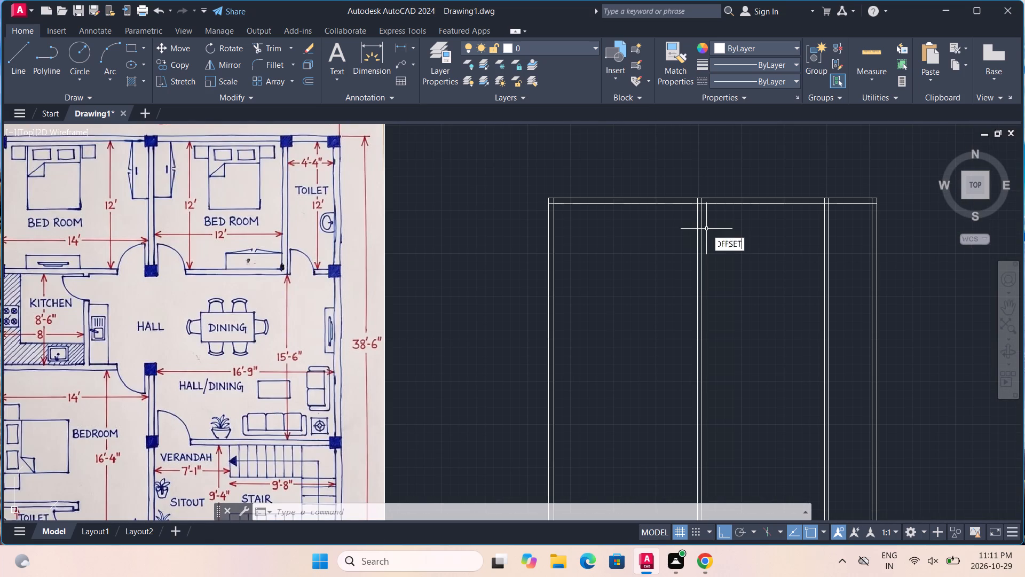
{"action": "left_click", "coordinate": [662, 204]}
{"action": "type", "text": "12'"}
{"action": "key", "text": "Return"}
{"action": "left_click", "coordinate": [678, 205]}
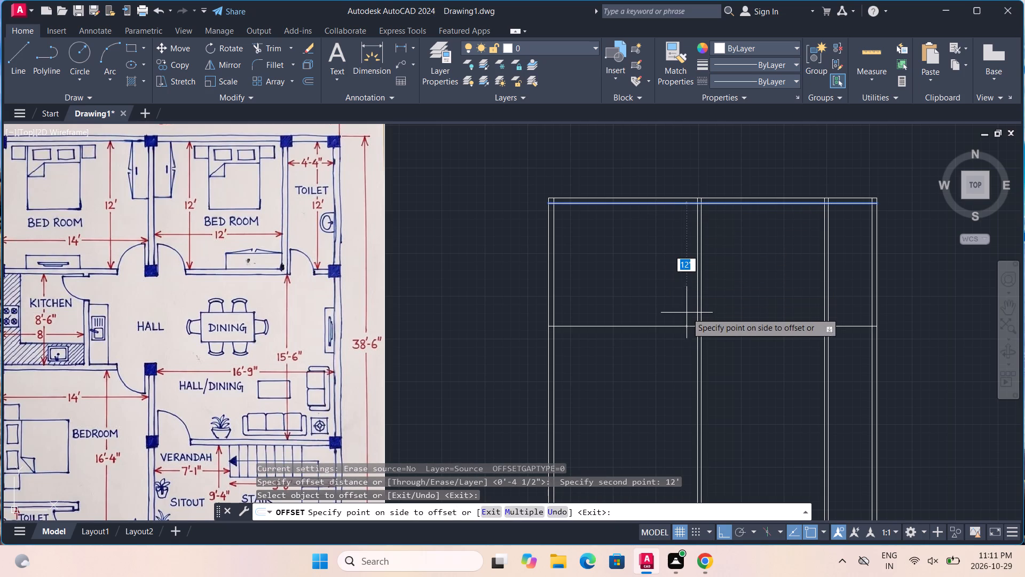
{"action": "left_click", "coordinate": [682, 330]}
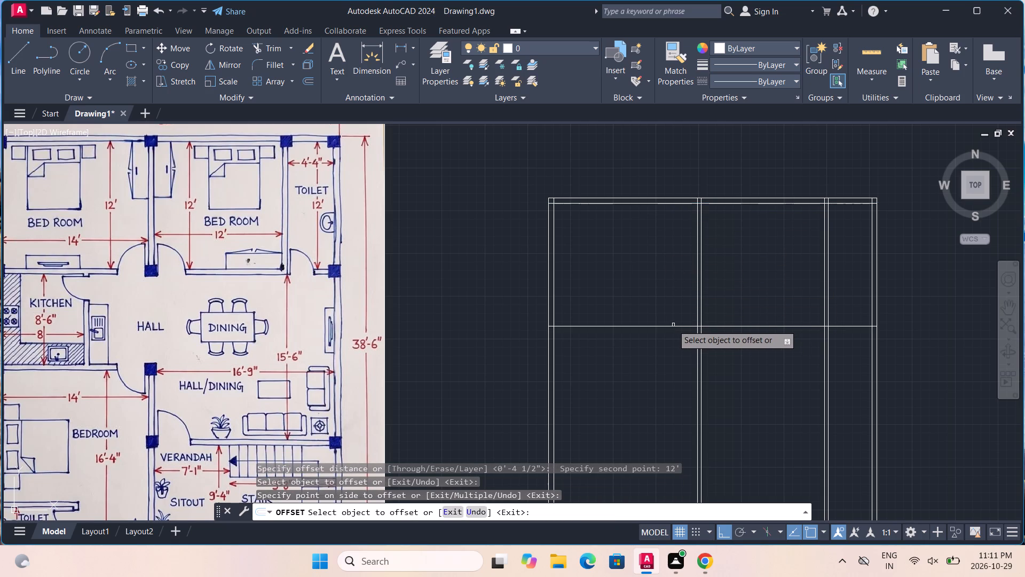
{"action": "left_click", "coordinate": [670, 326]}
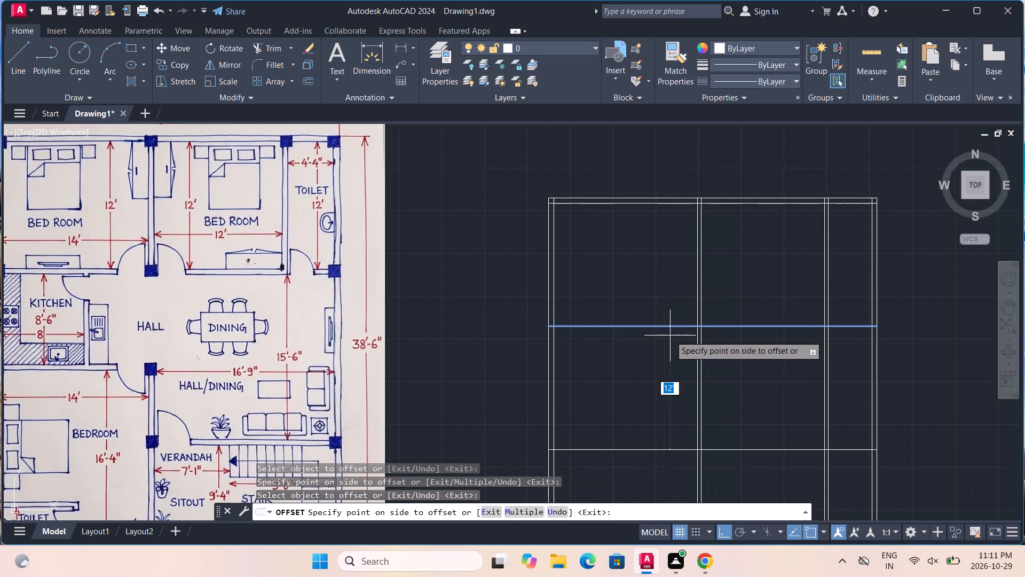
{"action": "type", "text": "4.5\""}
{"action": "key", "text": "Return"}
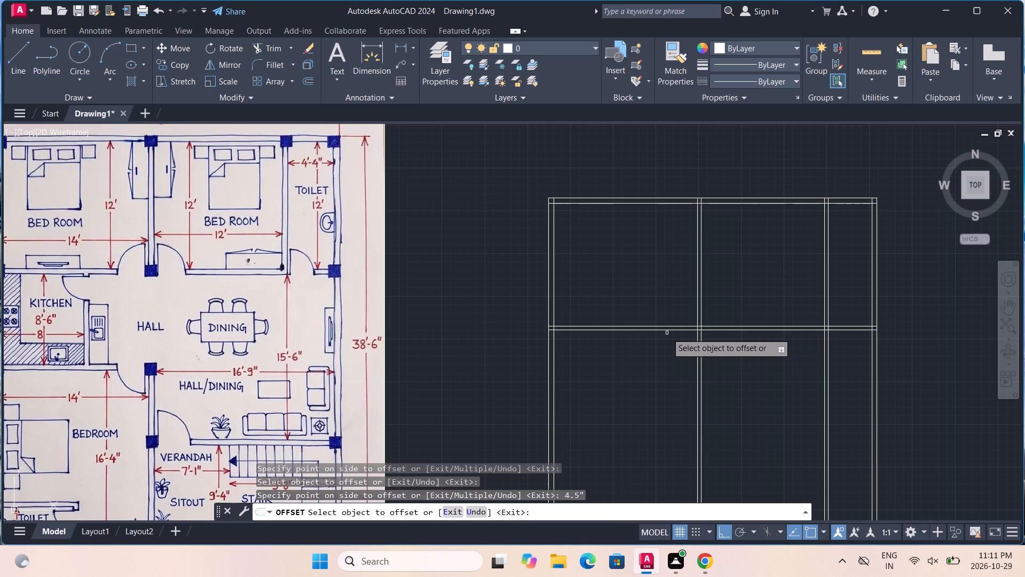
Offset the left wall's inner line 8' to the right, and the new line 4.5" further to form the kitchen's side partition.
{"action": "scroll", "coordinate": [667, 333], "scroll_direction": "down", "scroll_amount": 1}
{"action": "scroll", "coordinate": [667, 333], "scroll_direction": "up", "scroll_amount": 1}
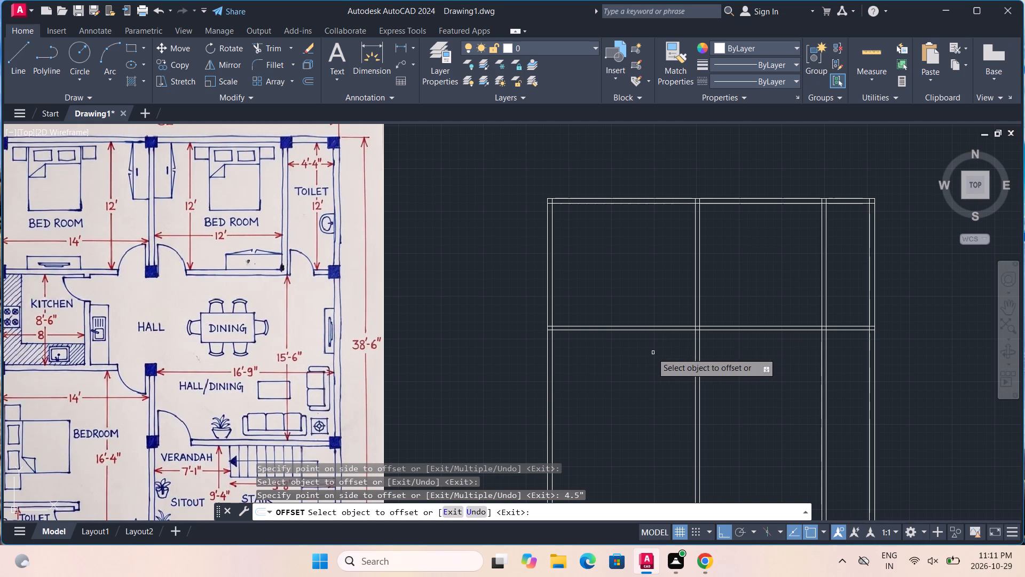
{"action": "middle_click_drag", "start_coordinate": [652, 353], "coordinate": [690, 345]}
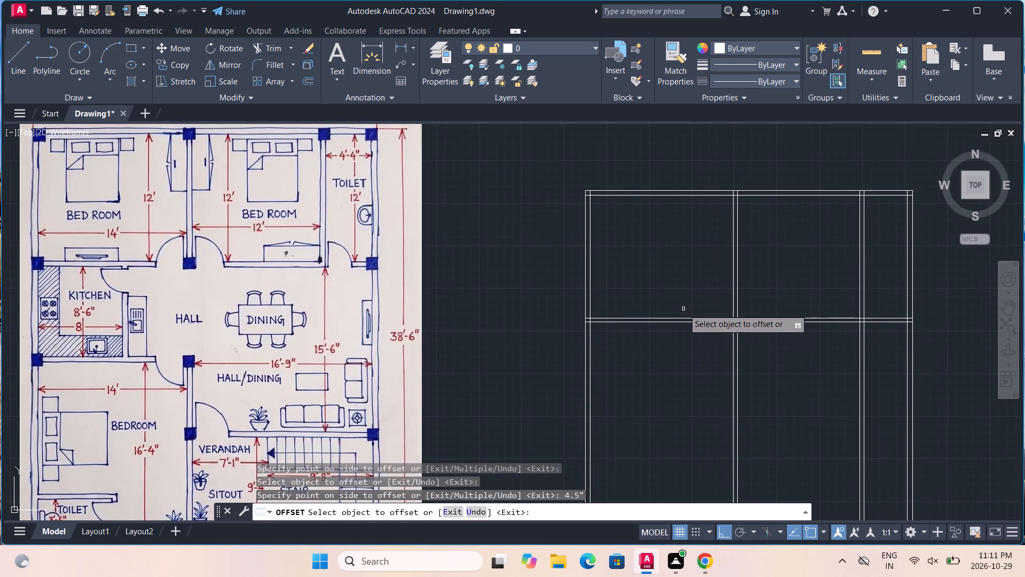
{"action": "left_click", "coordinate": [591, 379]}
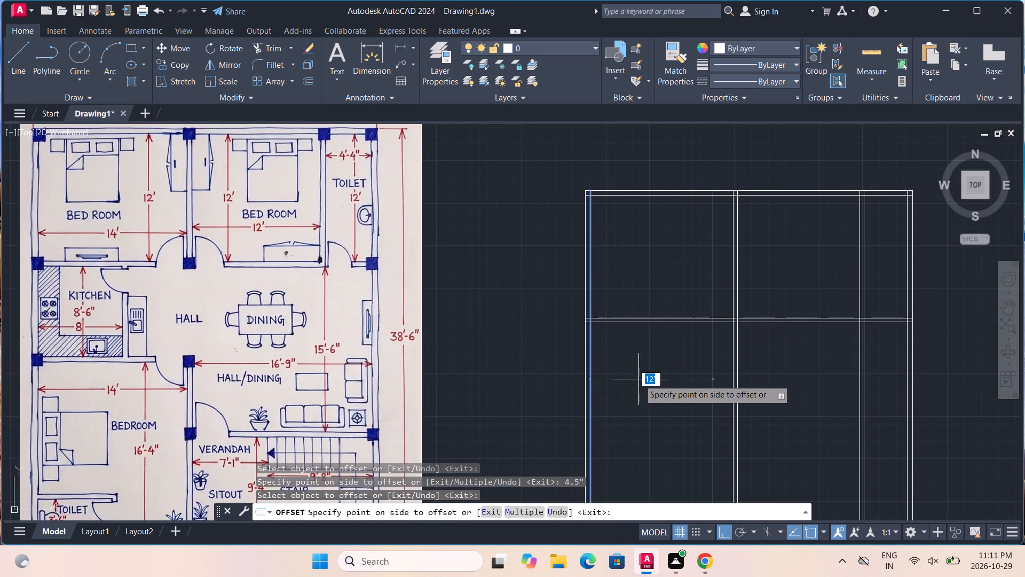
{"action": "type", "text": "8'"}
{"action": "key", "text": "Return"}
{"action": "left_click", "coordinate": [672, 382]}
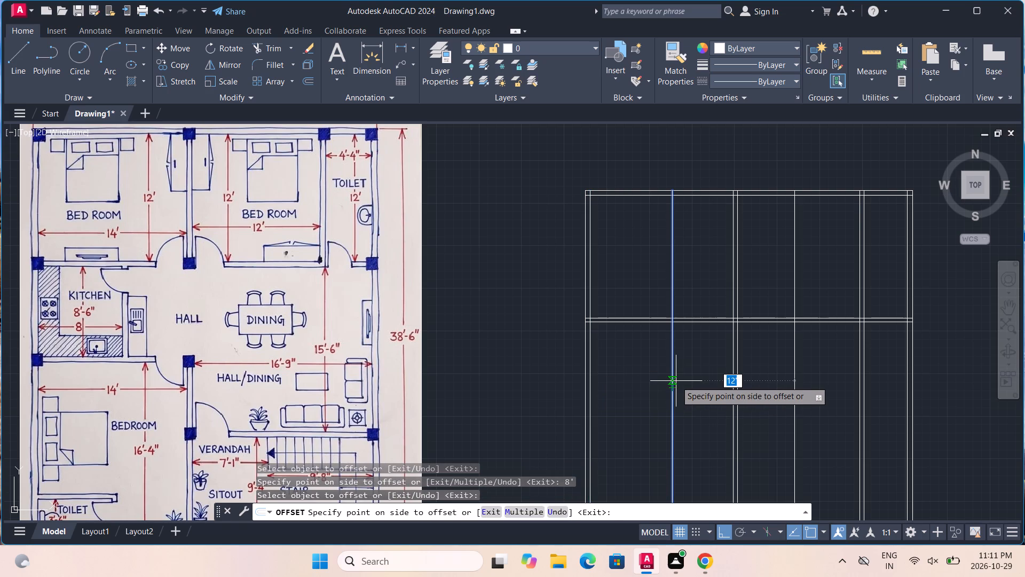
{"action": "type", "text": "4.5\""}
{"action": "key", "text": "Return"}
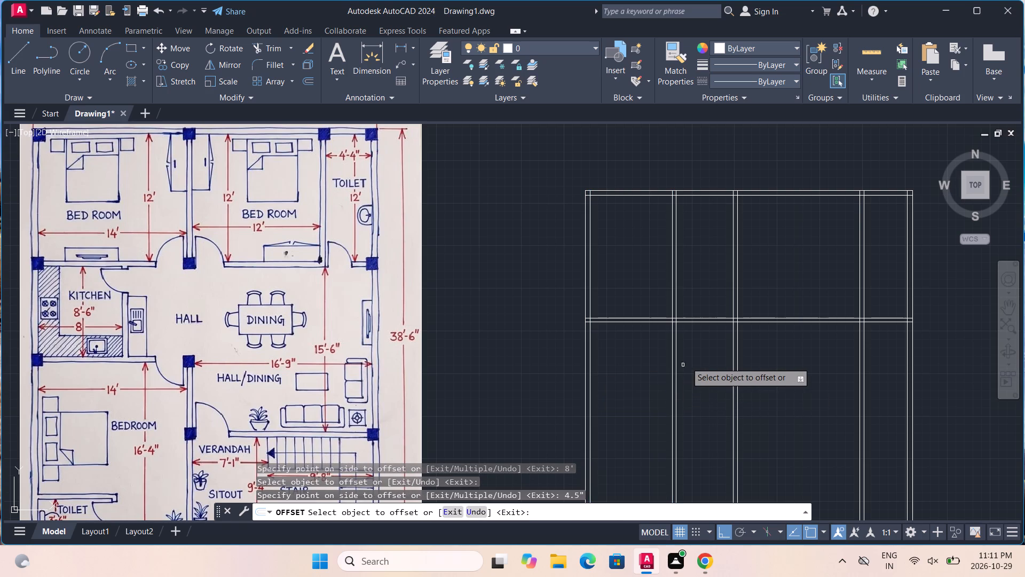
Offset the lower line of the partition below the bedrooms 8'6" down, and the new line 4.5" further to form the partition below the kitchen.
{"action": "left_click", "coordinate": [709, 323]}
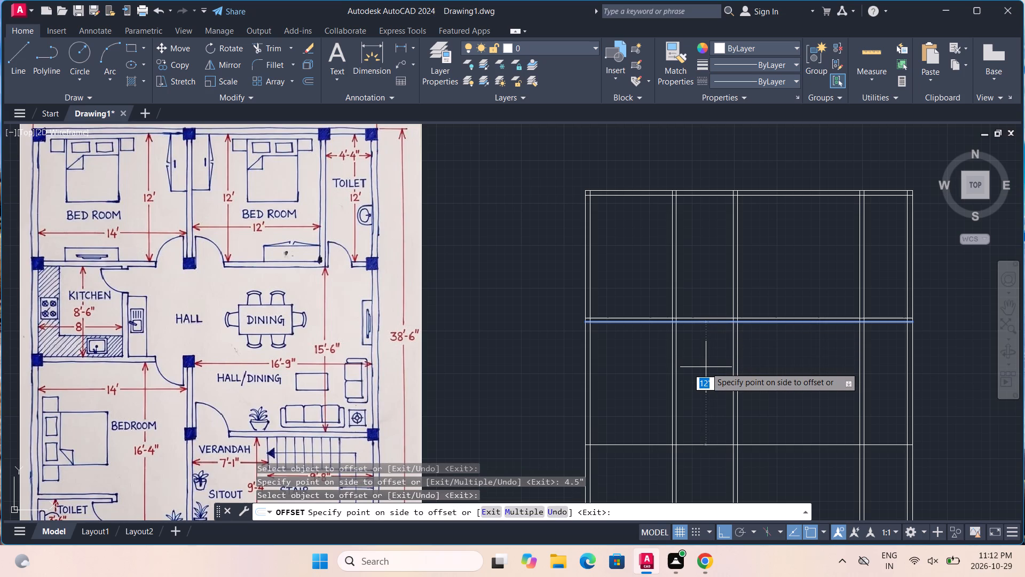
{"action": "type", "text": "8'6\""}
{"action": "key", "text": "Return"}
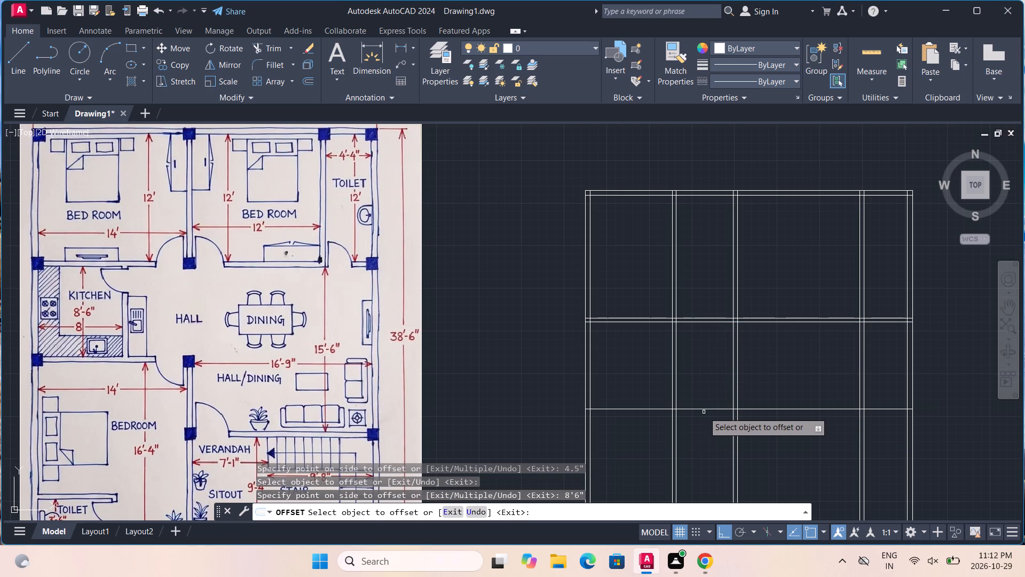
{"action": "left_click", "coordinate": [705, 409]}
{"action": "type", "text": "4.5"}
{"action": "key", "text": "shift+quotedbl"}
{"action": "key", "text": "Return"}
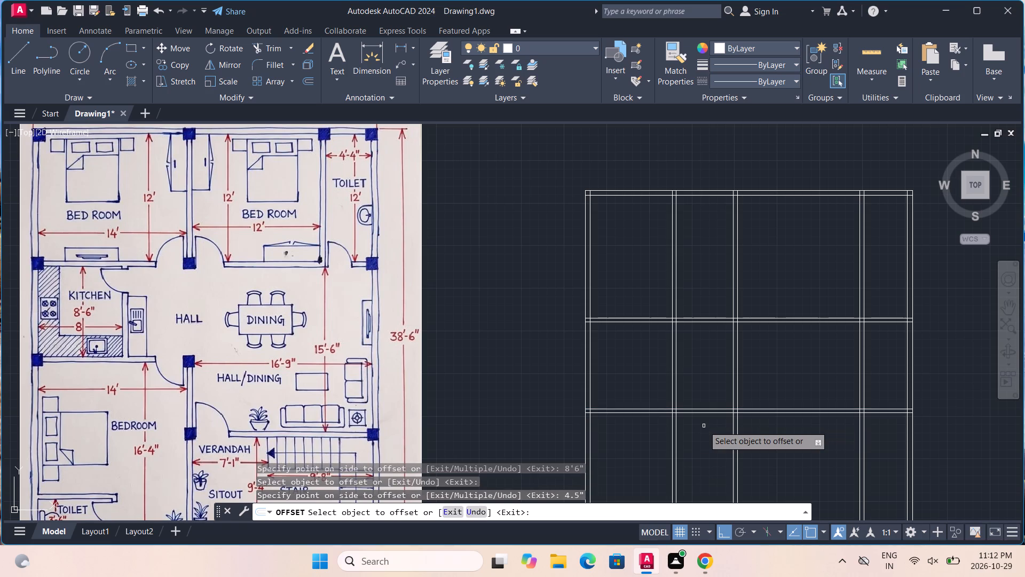
{"action": "middle_click_drag", "start_coordinate": [704, 426], "coordinate": [700, 368]}
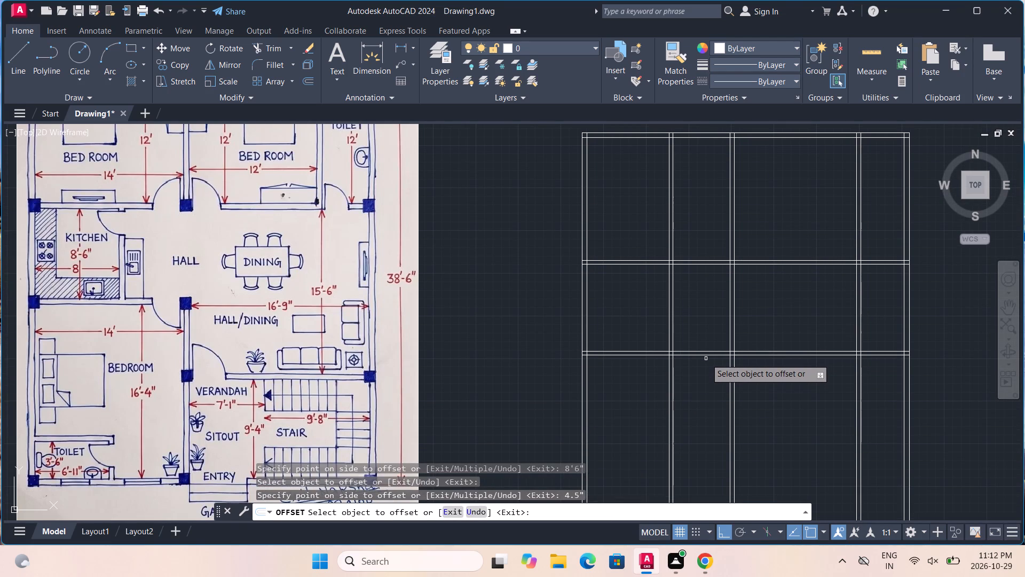
{"action": "key", "text": "Escape"}
{"action": "key", "text": "Escape"}
{"action": "key", "text": "Escape"}
{"action": "key", "text": "Escape"}
Trim the kitchen's side partition out of the upper-left bedroom, and the bedroom and toilet partitions out of the hall.
{"action": "type", "text": "tr"}
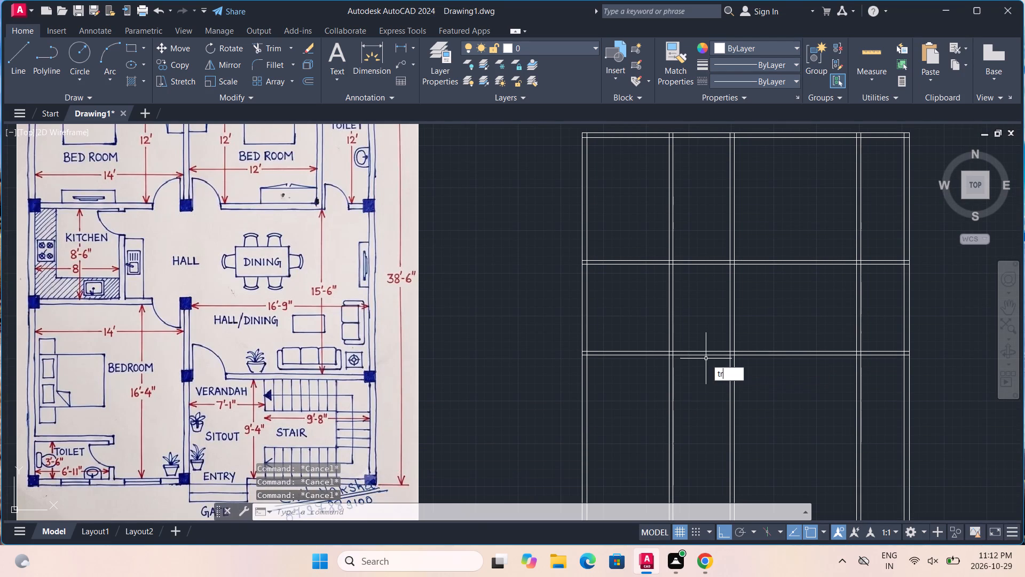
{"action": "key", "text": "Return"}
{"action": "key", "text": "Return"}
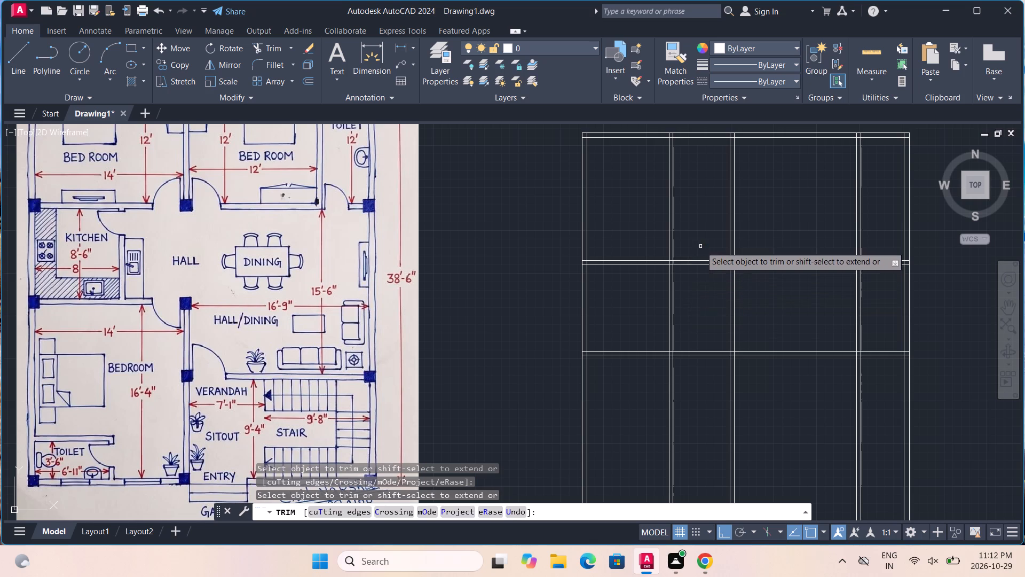
{"action": "left_click_drag", "start_coordinate": [699, 245], "coordinate": [651, 251]}
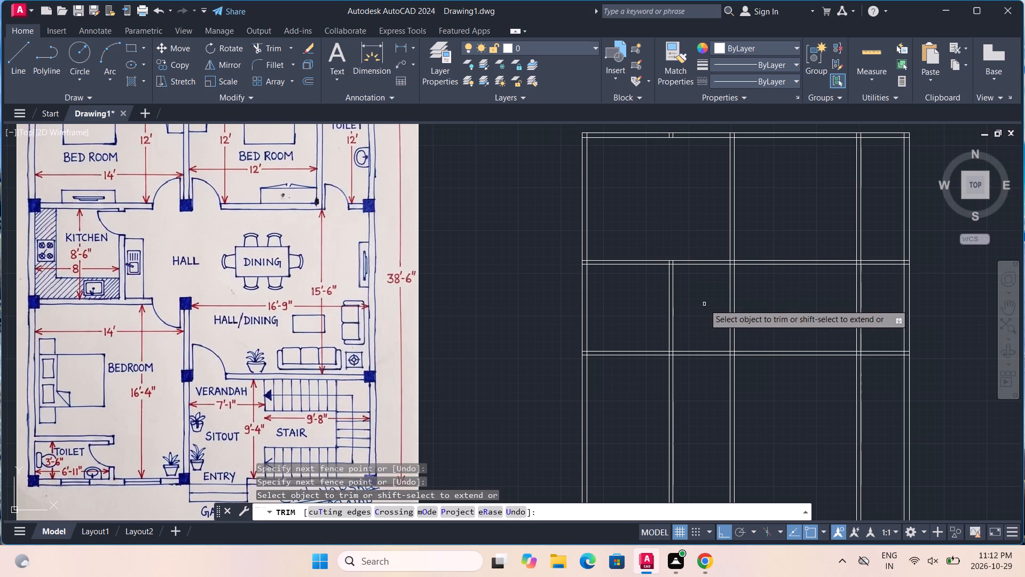
{"action": "left_click_drag", "start_coordinate": [704, 304], "coordinate": [748, 300]}
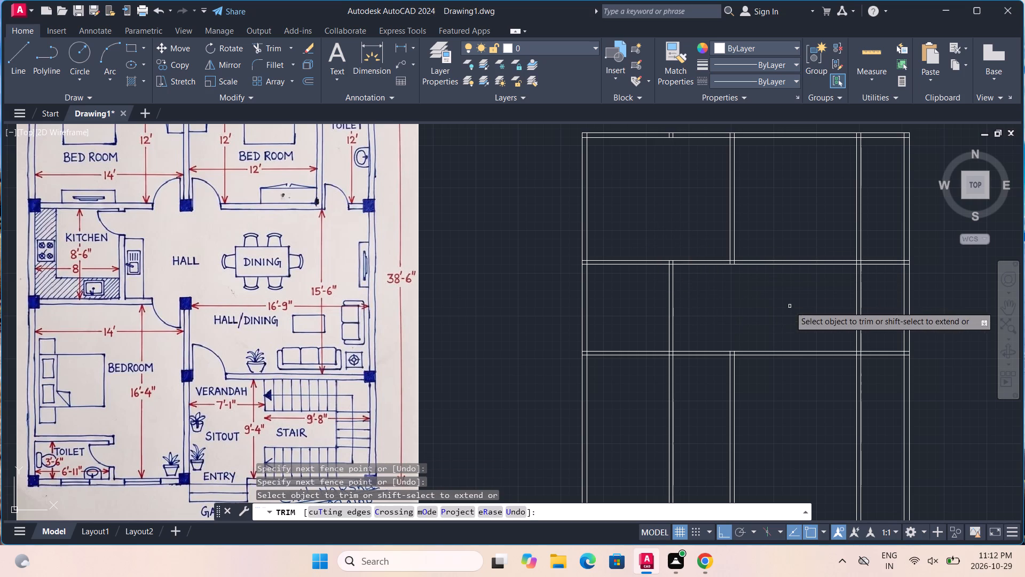
{"action": "left_click_drag", "start_coordinate": [840, 303], "coordinate": [870, 297]}
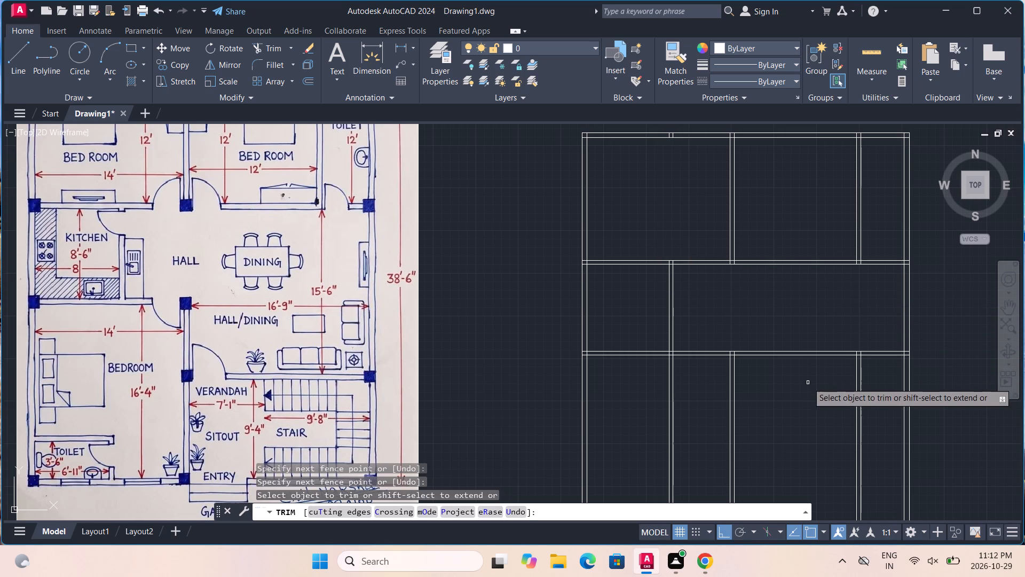
Trim the kitchen and toilet partition lines below the kitchen's lower partition, keeping the 14' bedroom partition there.
{"action": "left_click_drag", "start_coordinate": [725, 412], "coordinate": [744, 411]}
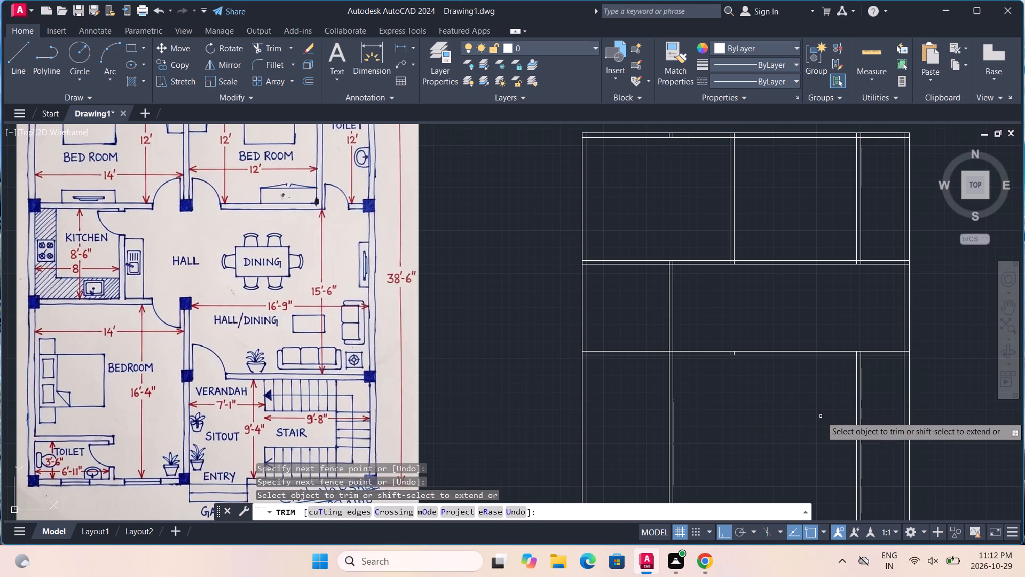
{"action": "key", "text": "ctrl+z"}
{"action": "left_click_drag", "start_coordinate": [658, 430], "coordinate": [688, 415]}
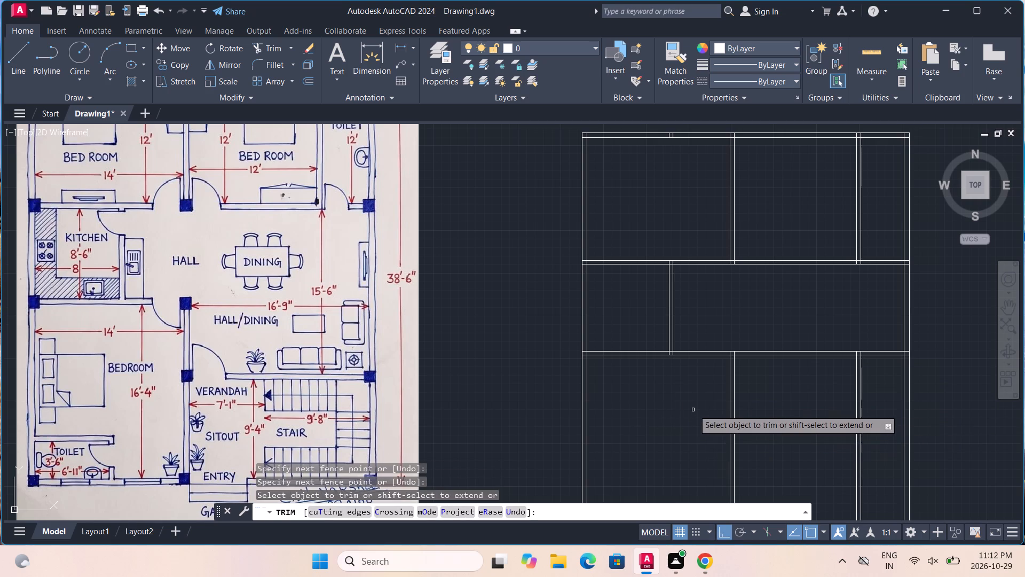
{"action": "left_click_drag", "start_coordinate": [843, 435], "coordinate": [870, 423]}
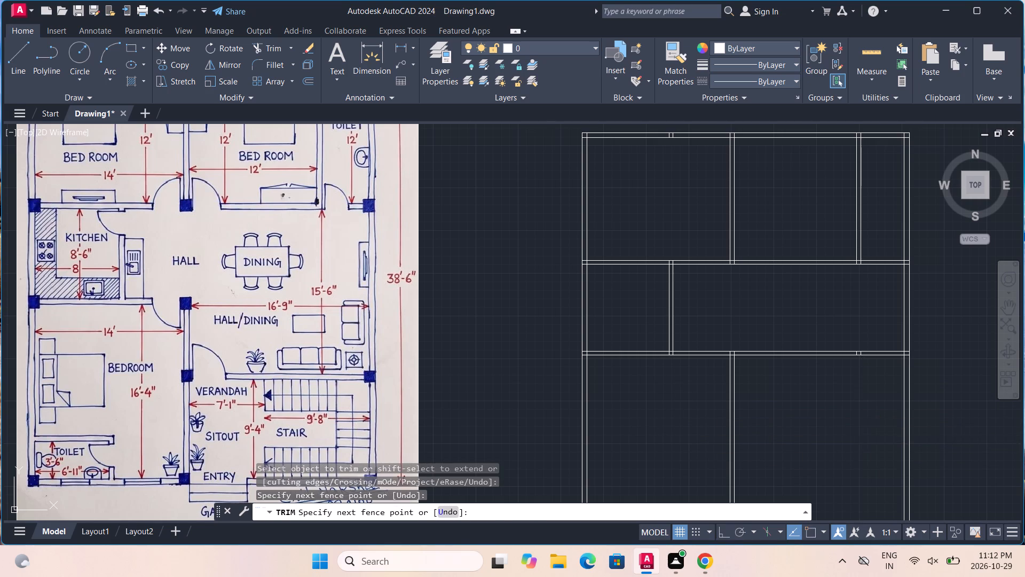
{"action": "scroll", "coordinate": [870, 423], "scroll_direction": "down", "scroll_amount": 2}
{"action": "middle_click_drag", "start_coordinate": [856, 437], "coordinate": [826, 403]}
{"action": "scroll", "coordinate": [819, 408], "scroll_direction": "up", "scroll_amount": 2}
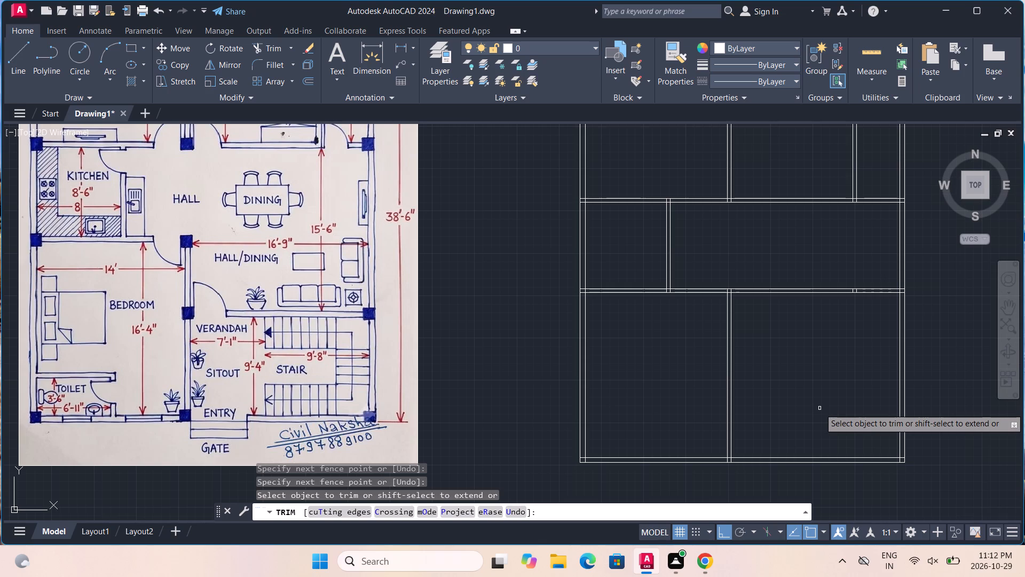
{"action": "middle_click_drag", "start_coordinate": [817, 379], "coordinate": [810, 433]}
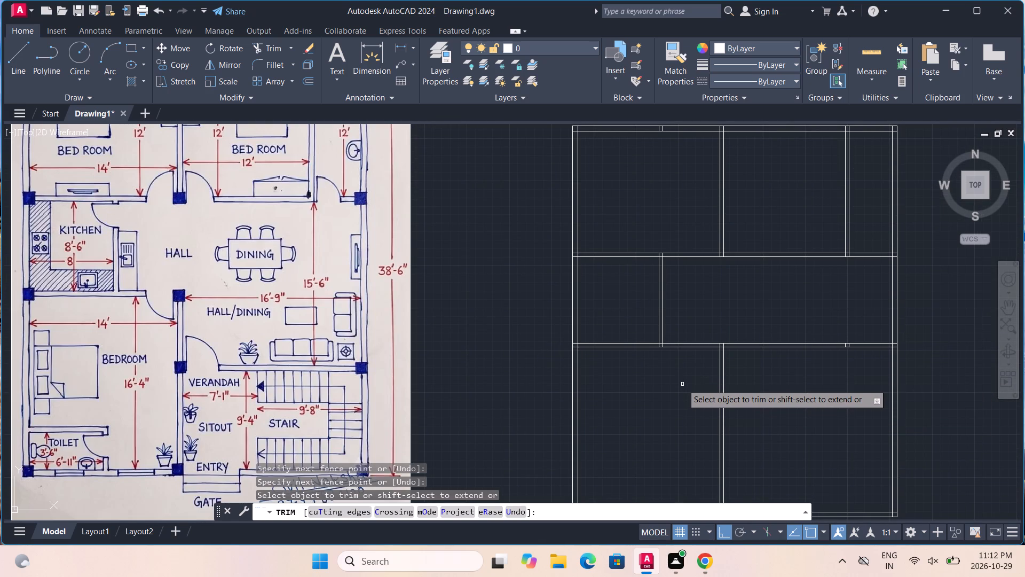
{"action": "key", "text": "Escape"}
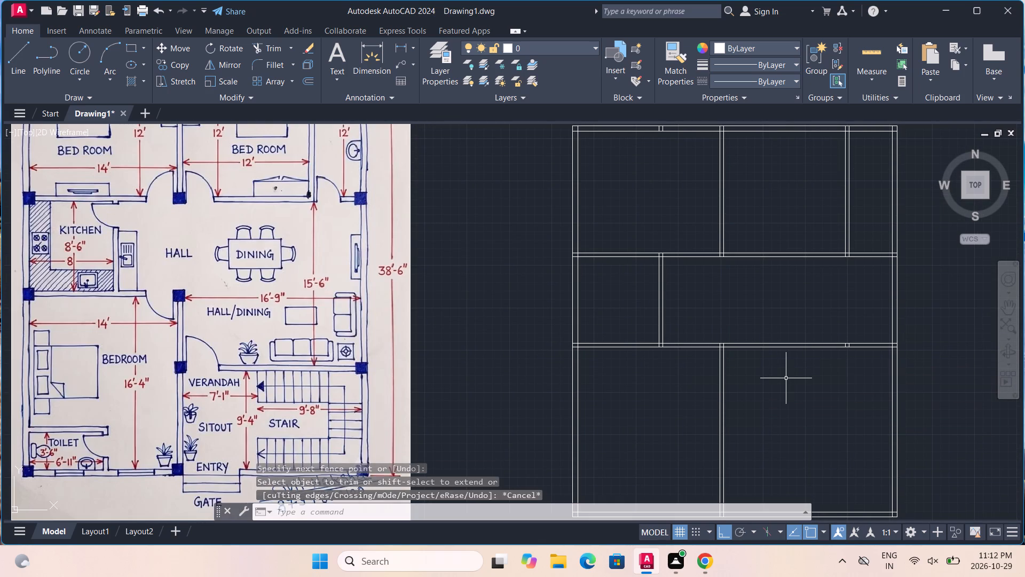
{"action": "key", "text": "Escape"}
Measure the lower bedroom's clear height with a linear dimension from the kitchen's lower partition to the bottom wall's inner face.
{"action": "scroll", "coordinate": [786, 378], "scroll_direction": "down", "scroll_amount": 1}
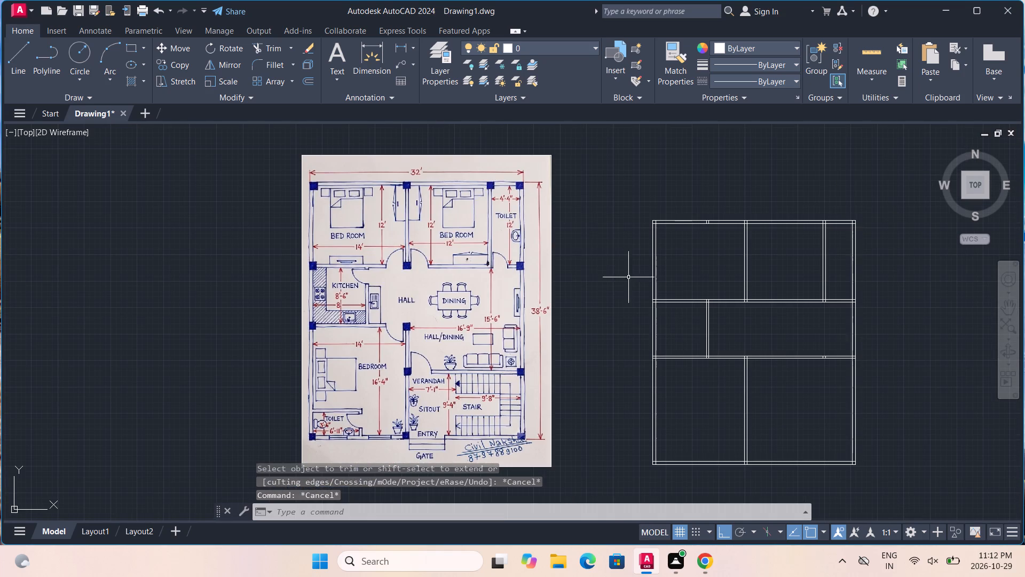
{"action": "left_click", "coordinate": [403, 48]}
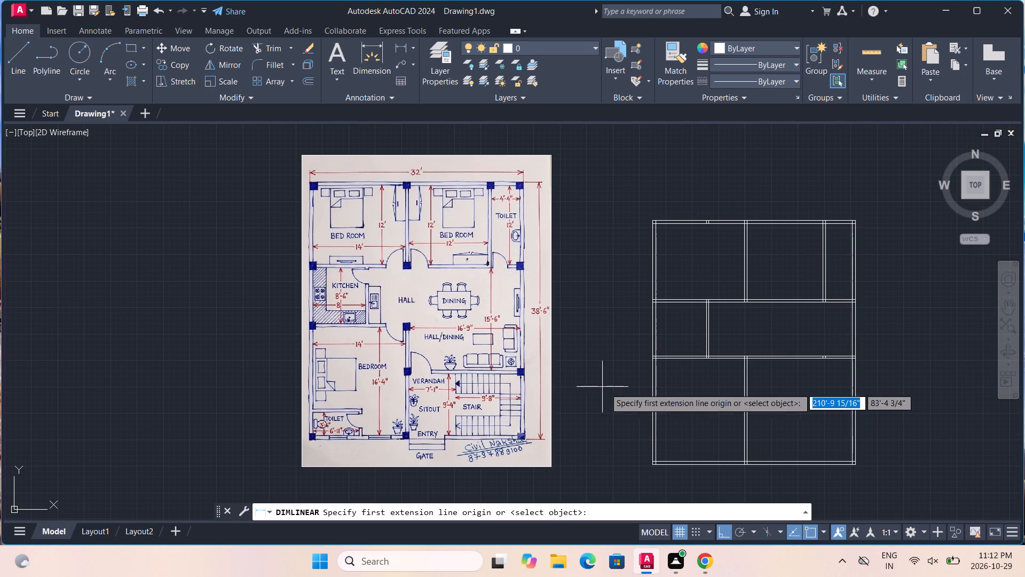
{"action": "scroll", "coordinate": [681, 403], "scroll_direction": "up", "scroll_amount": 2}
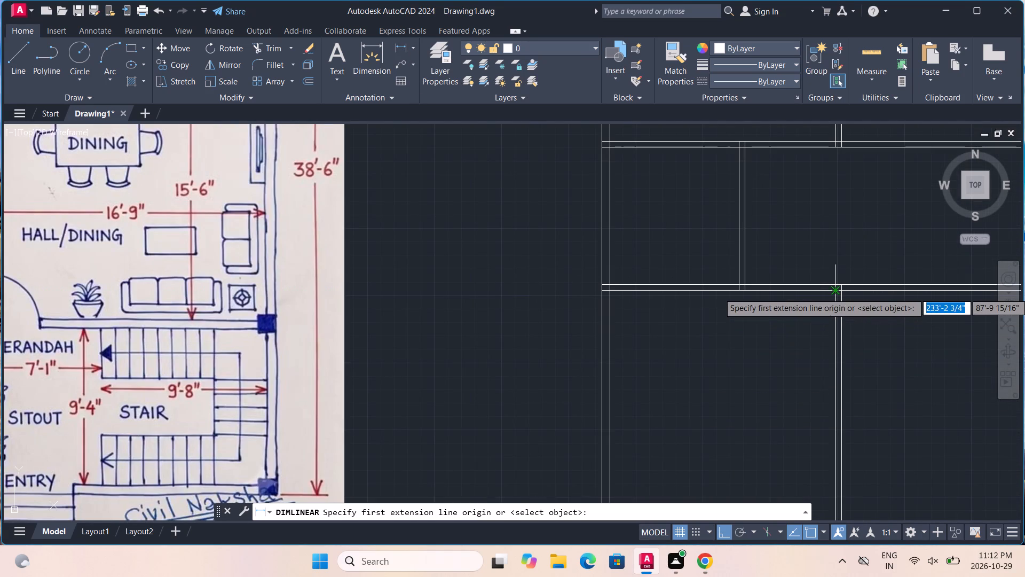
{"action": "left_click", "coordinate": [834, 293]}
{"action": "scroll", "coordinate": [834, 363], "scroll_direction": "down", "scroll_amount": 5}
{"action": "scroll", "coordinate": [834, 379], "scroll_direction": "up", "scroll_amount": 5}
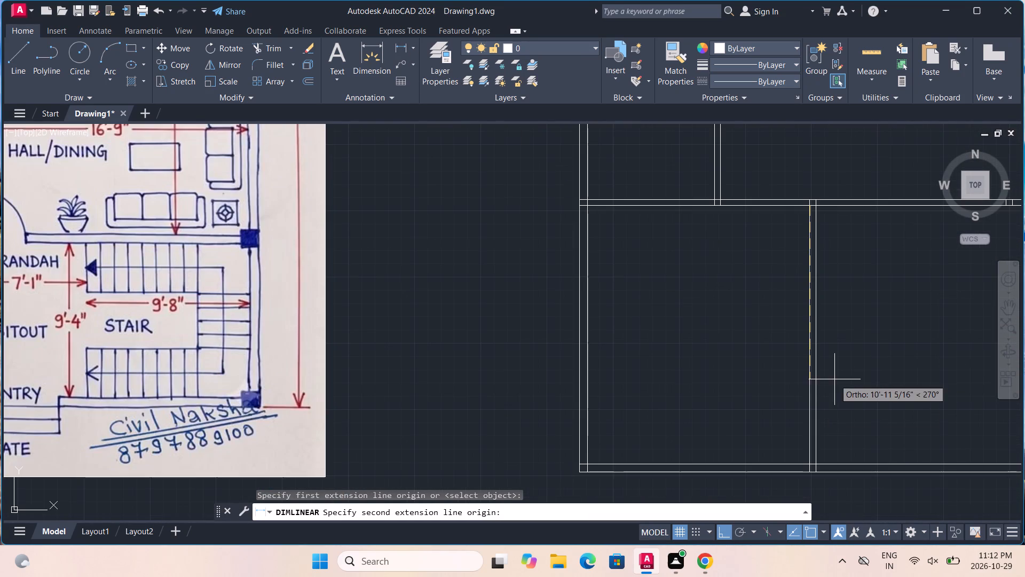
{"action": "left_click", "coordinate": [809, 460]}
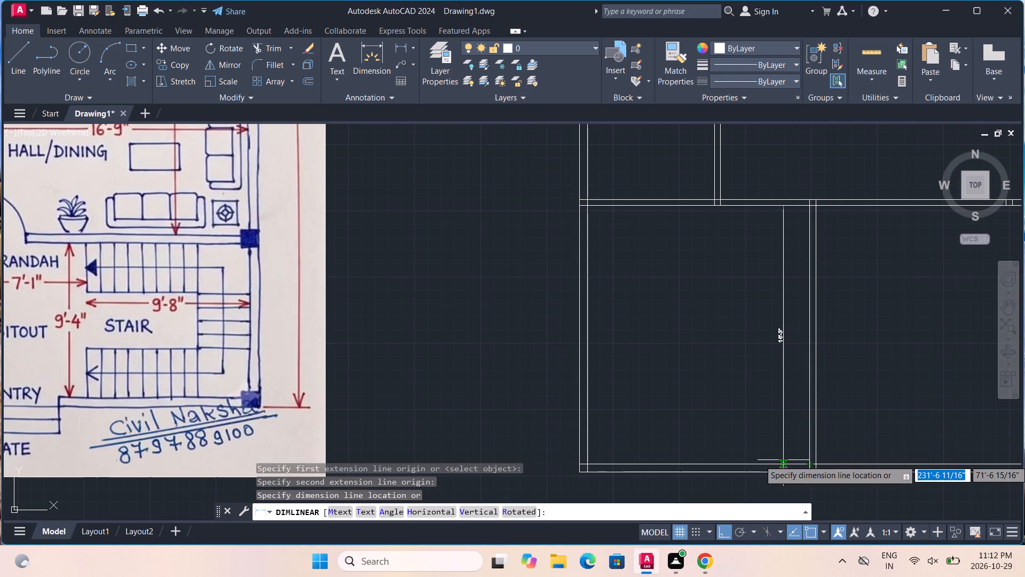
{"action": "scroll", "coordinate": [783, 460], "scroll_direction": "up", "scroll_amount": 3}
{"action": "scroll", "coordinate": [783, 460], "scroll_direction": "down", "scroll_amount": 2}
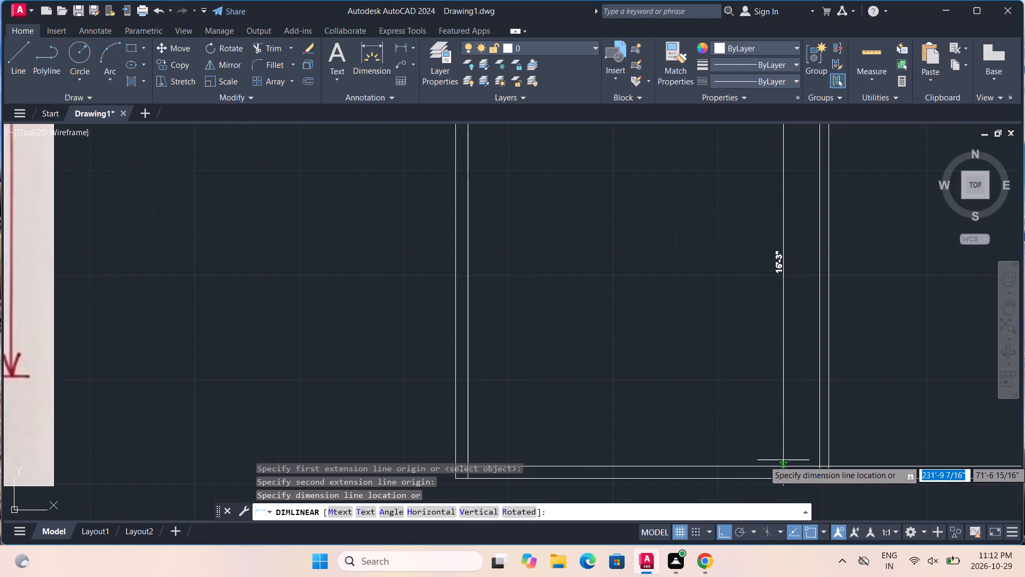
{"action": "scroll", "coordinate": [783, 460], "scroll_direction": "down", "scroll_amount": 2}
{"action": "key", "text": "Escape"}
{"action": "key", "text": "Escape"}
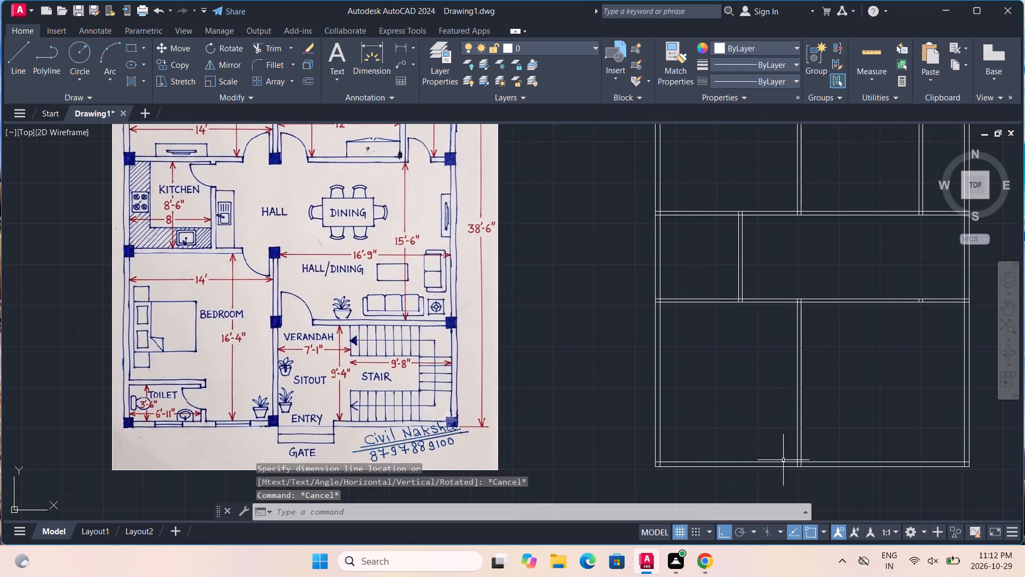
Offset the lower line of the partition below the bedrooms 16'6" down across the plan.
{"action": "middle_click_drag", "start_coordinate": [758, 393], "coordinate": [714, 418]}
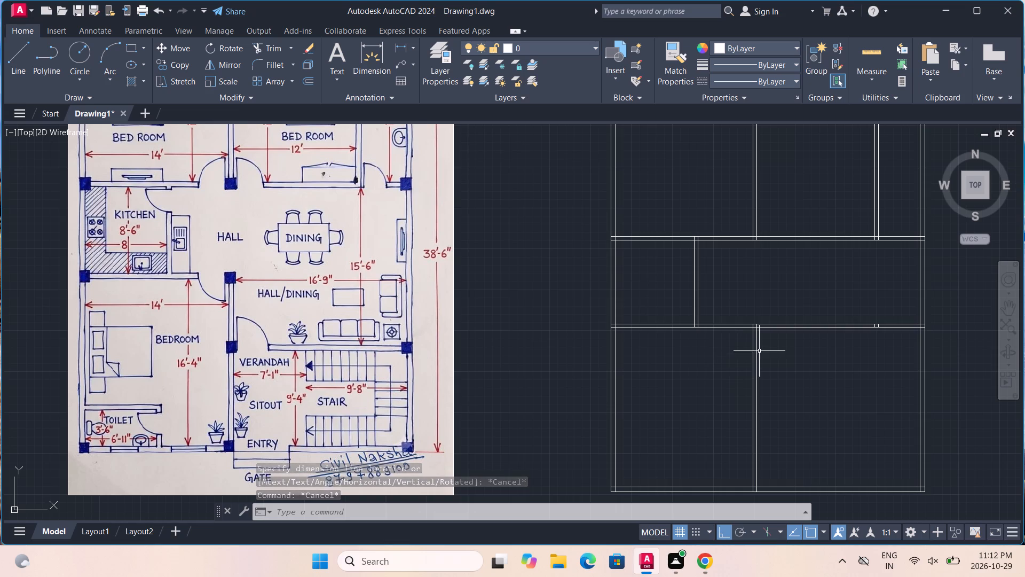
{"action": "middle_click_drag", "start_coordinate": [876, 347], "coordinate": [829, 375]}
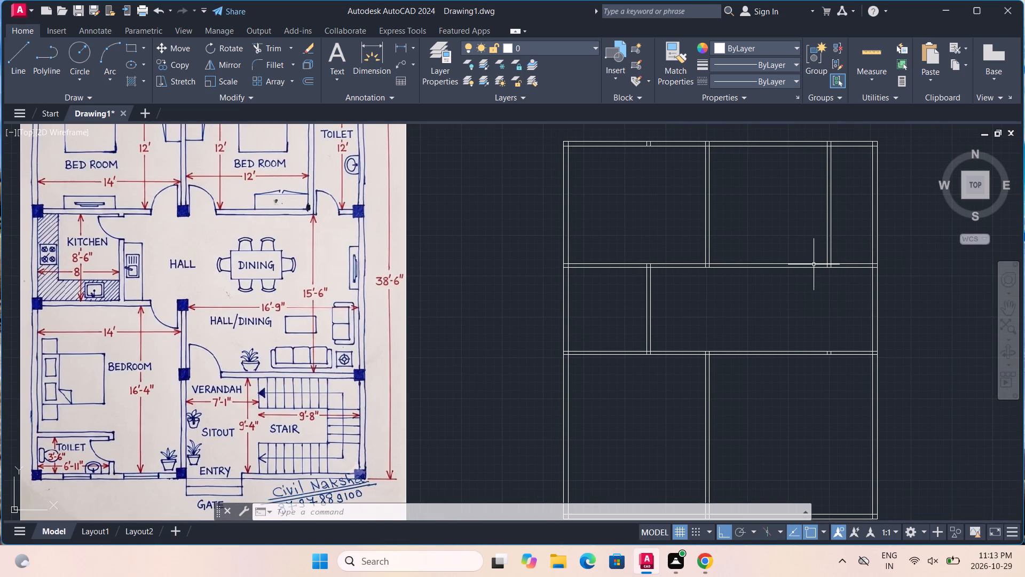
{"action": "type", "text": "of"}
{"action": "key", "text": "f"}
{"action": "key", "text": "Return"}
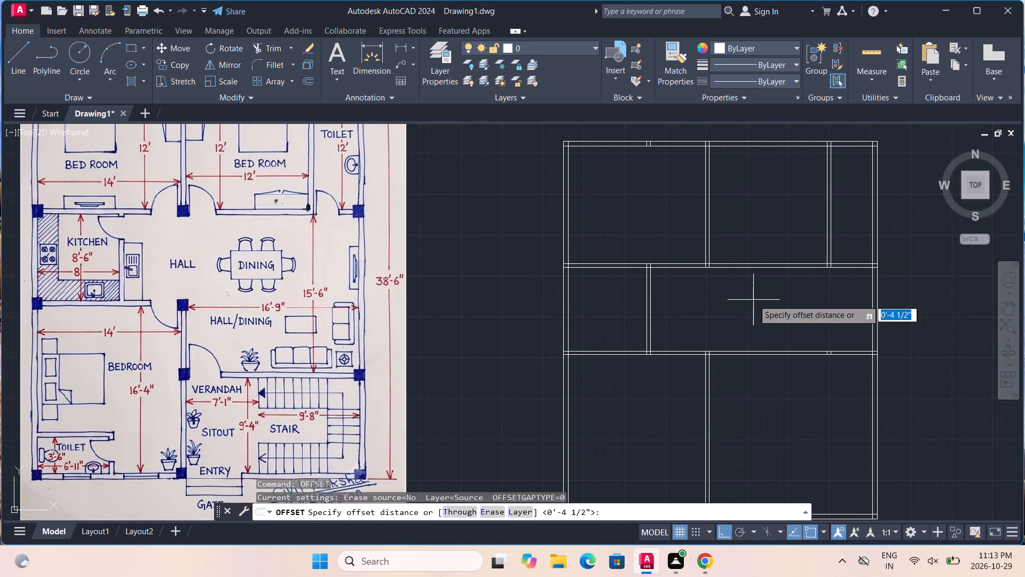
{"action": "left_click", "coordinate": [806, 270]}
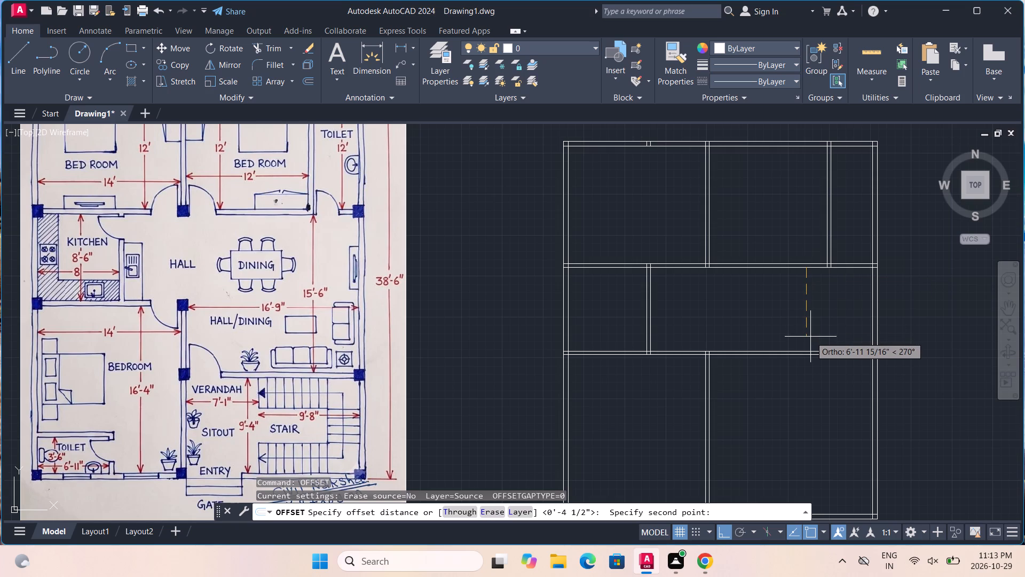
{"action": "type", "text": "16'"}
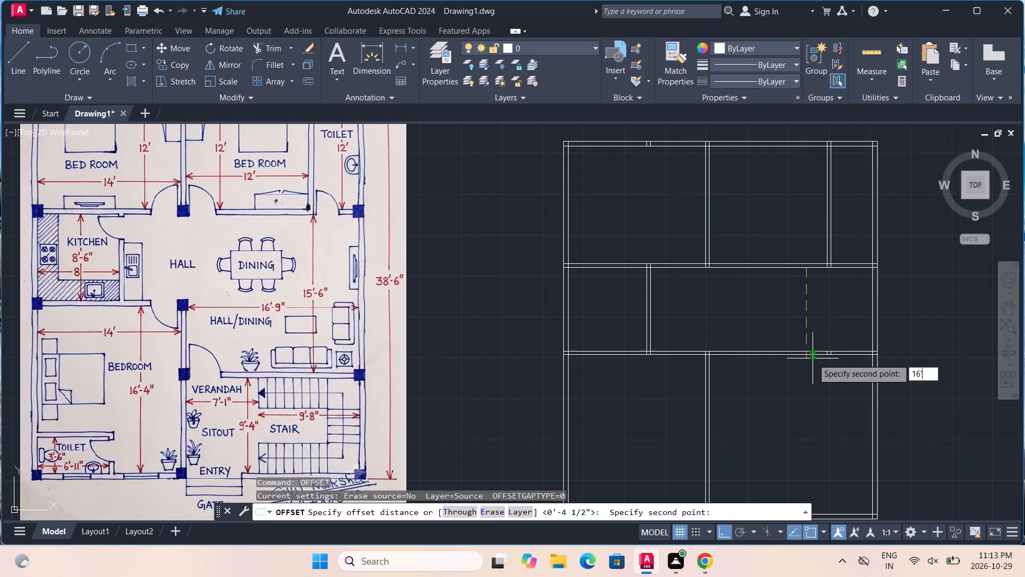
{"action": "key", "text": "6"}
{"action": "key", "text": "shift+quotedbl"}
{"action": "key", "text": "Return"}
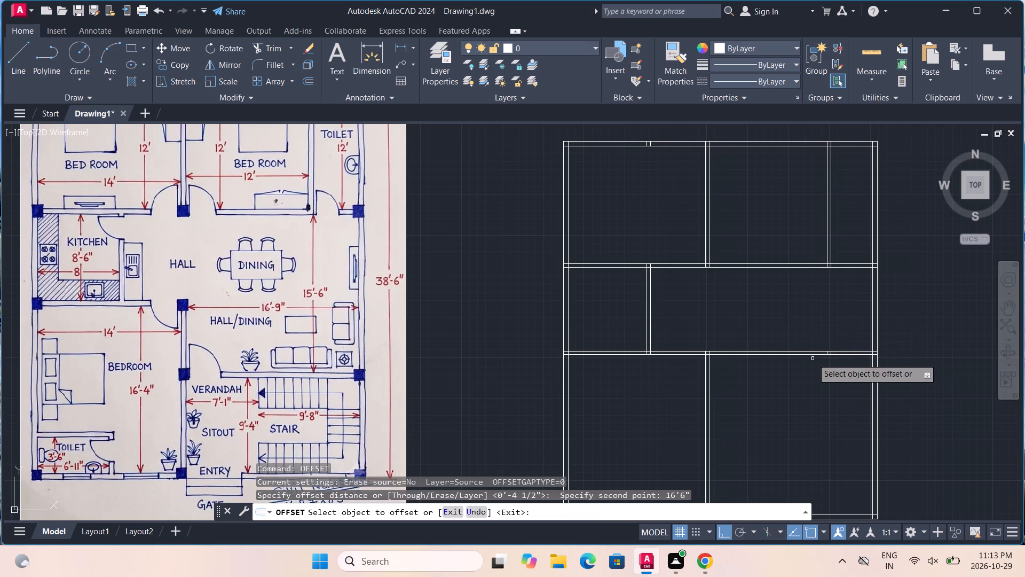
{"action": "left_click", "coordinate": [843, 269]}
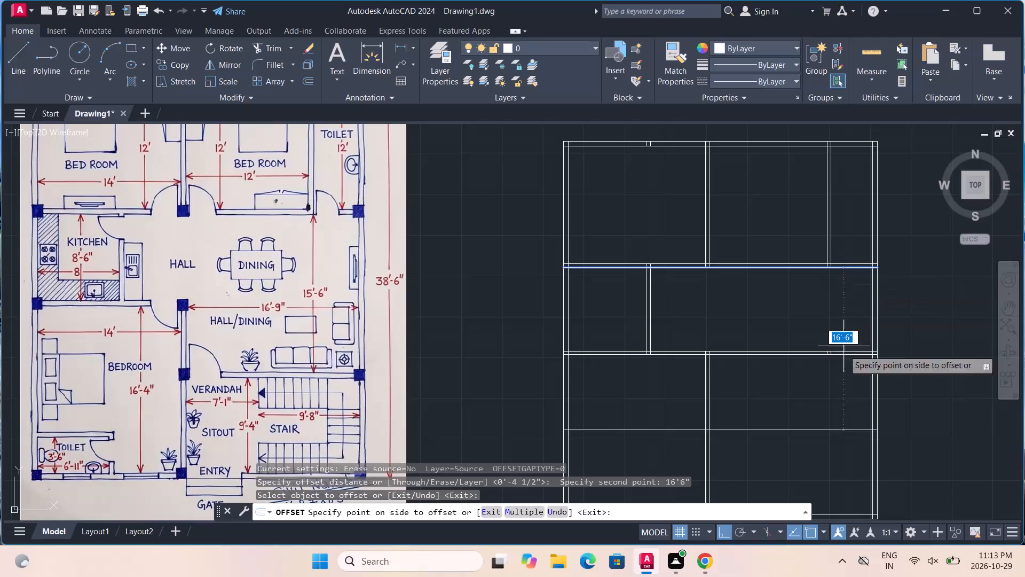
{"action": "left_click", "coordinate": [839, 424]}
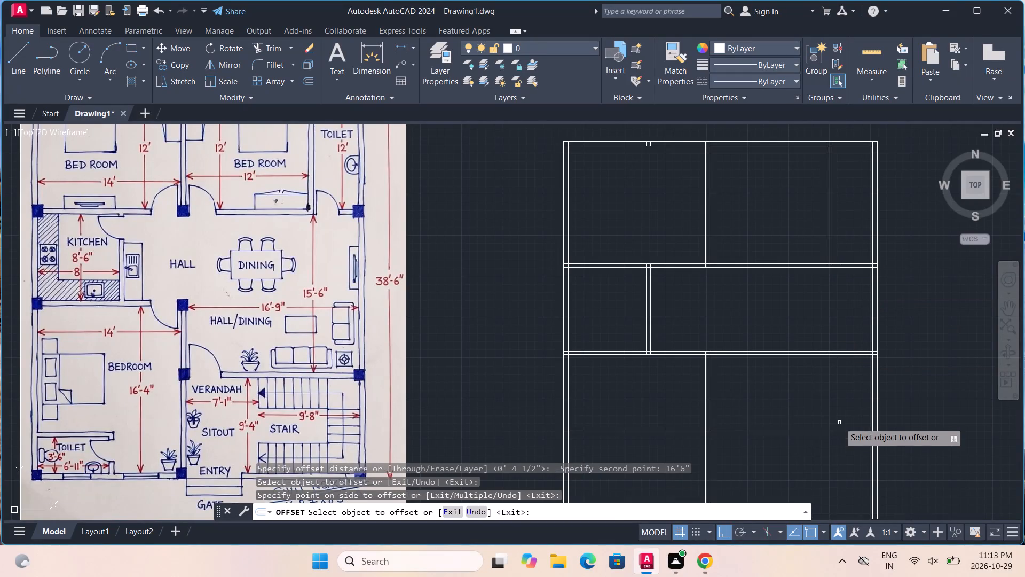
Measure the clear height from the bottom wall's inner face to the new offset line with a linear dimension.
{"action": "middle_click_drag", "start_coordinate": [839, 404], "coordinate": [839, 380]}
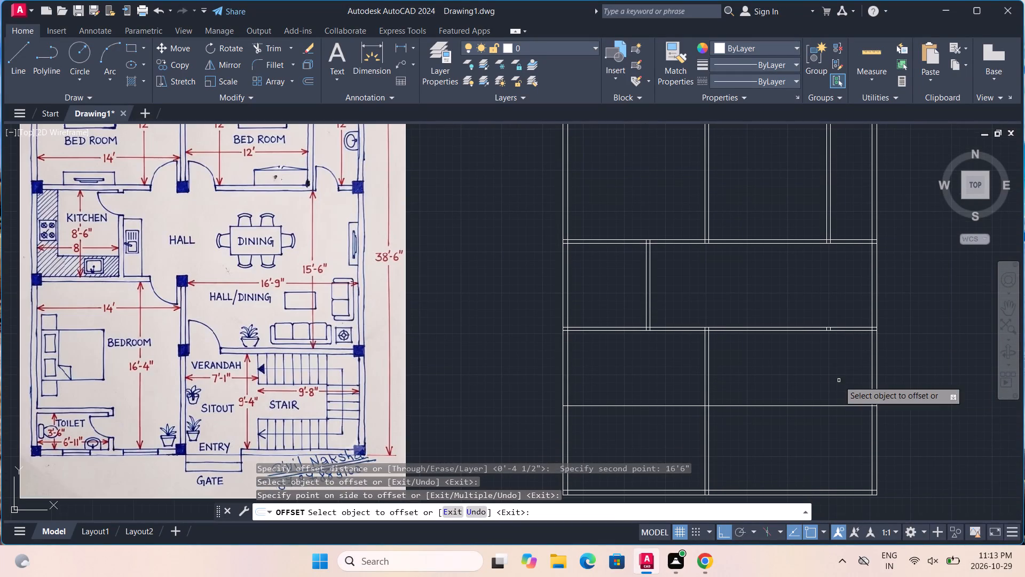
{"action": "middle_click_drag", "start_coordinate": [827, 413], "coordinate": [818, 373]}
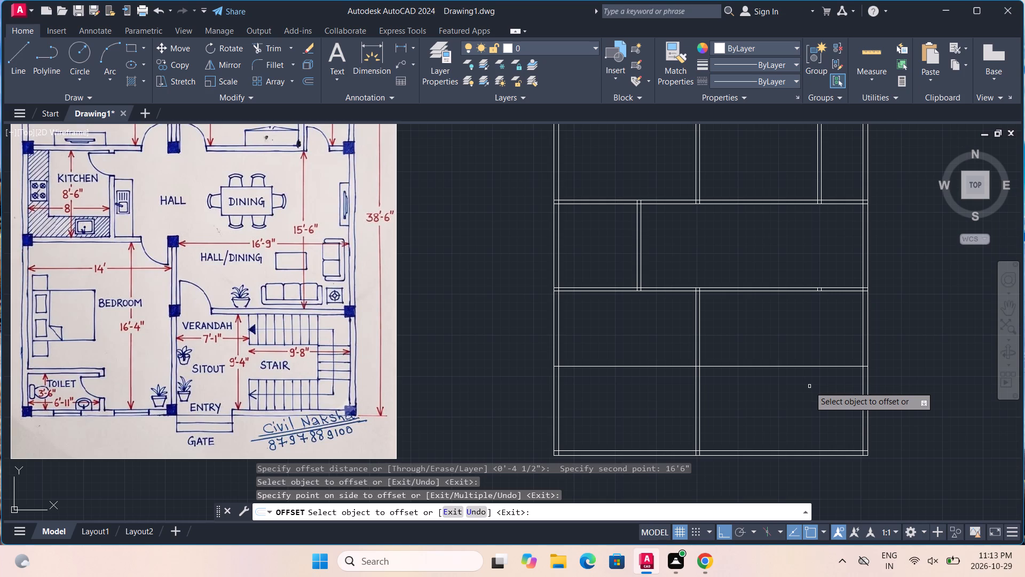
{"action": "left_click", "coordinate": [405, 48]}
{"action": "scroll", "coordinate": [787, 409], "scroll_direction": "up", "scroll_amount": 1}
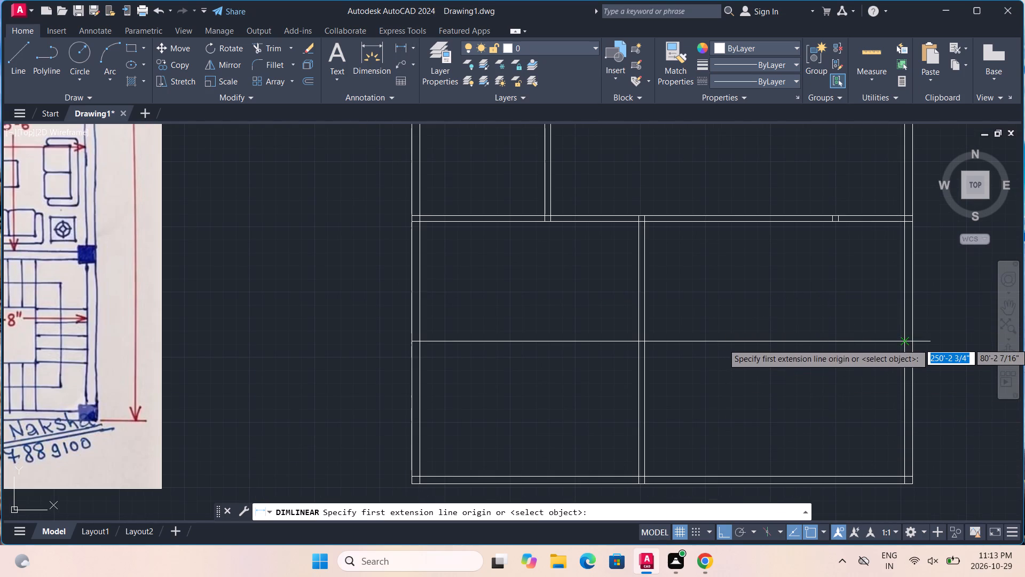
{"action": "left_click", "coordinate": [897, 477]}
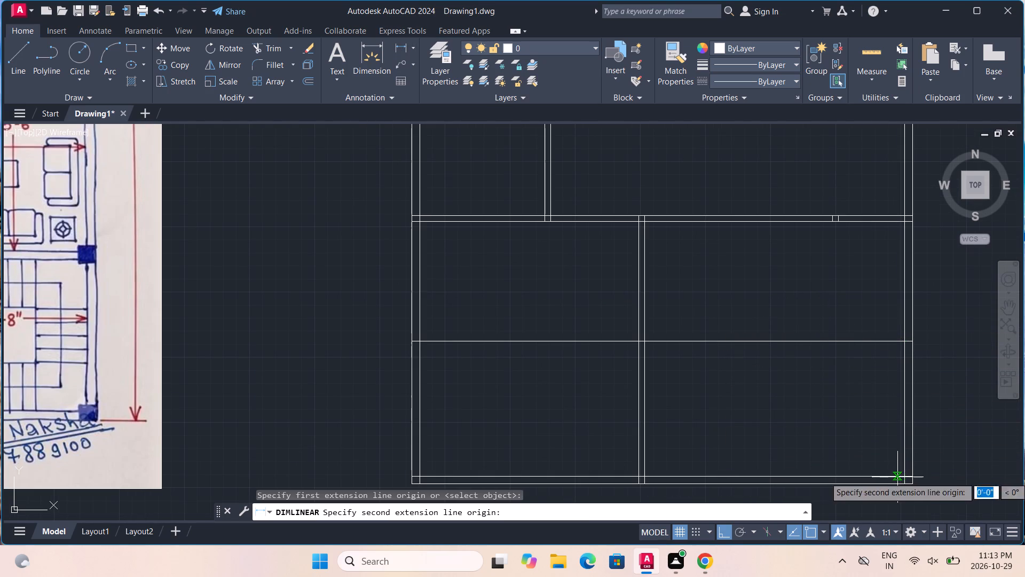
{"action": "left_click", "coordinate": [893, 346]}
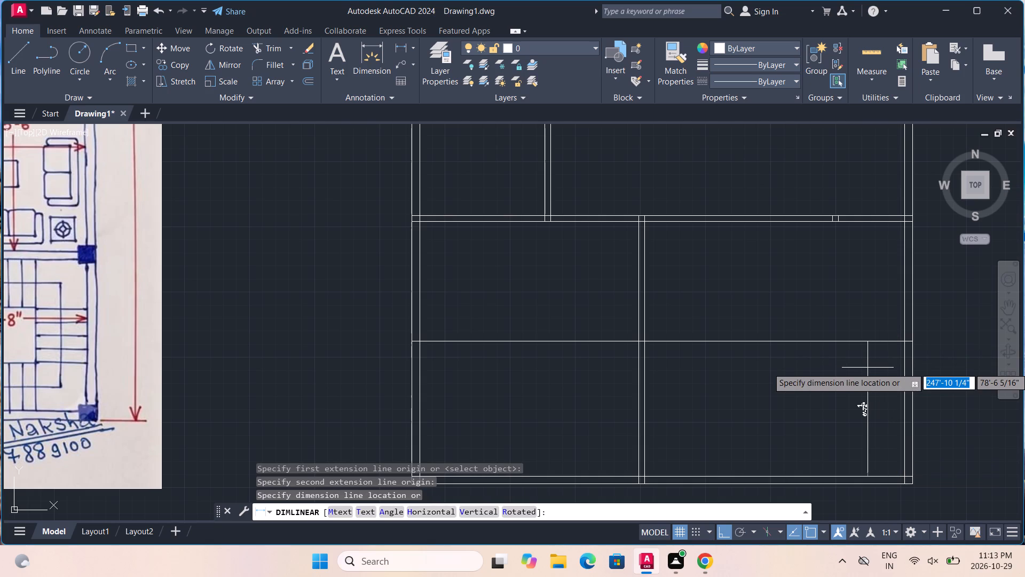
{"action": "scroll", "coordinate": [868, 368], "scroll_direction": "up", "scroll_amount": 2}
{"action": "scroll", "coordinate": [868, 368], "scroll_direction": "down", "scroll_amount": 3}
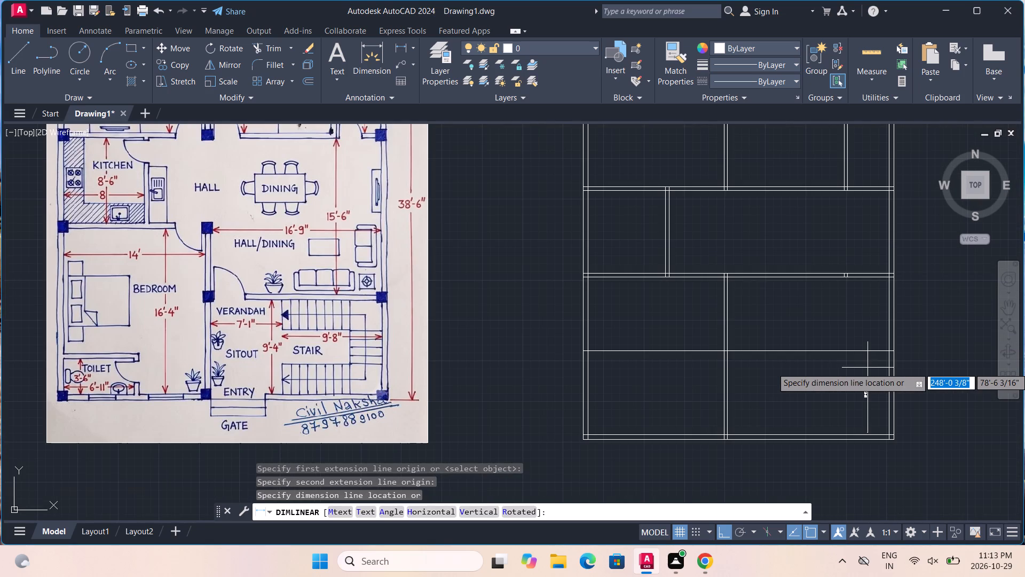
{"action": "key", "text": "Escape"}
{"action": "key", "text": "Escape"}
{"action": "key", "text": "Escape"}
{"action": "key", "text": "Escape"}
{"action": "key", "text": "Escape"}
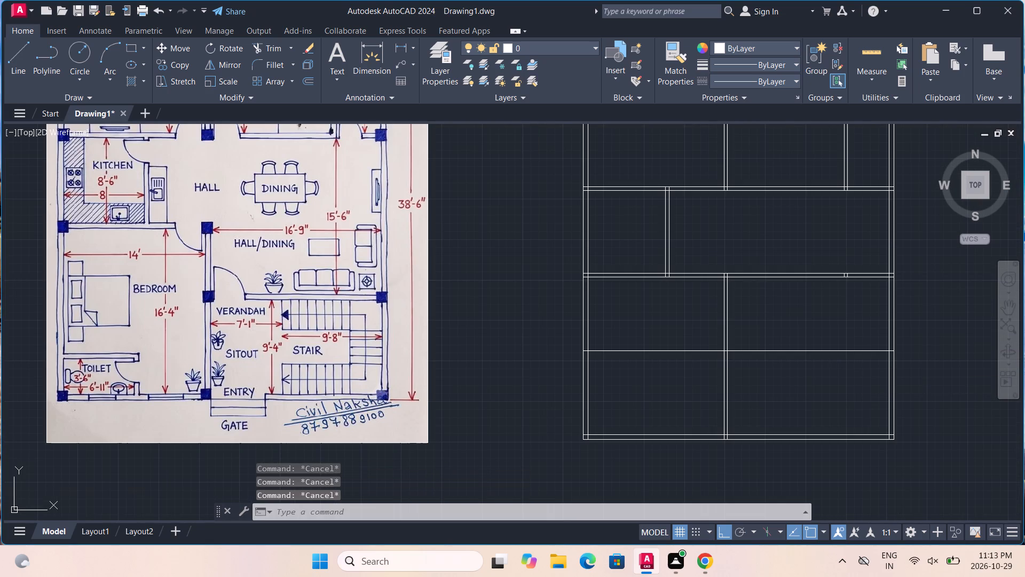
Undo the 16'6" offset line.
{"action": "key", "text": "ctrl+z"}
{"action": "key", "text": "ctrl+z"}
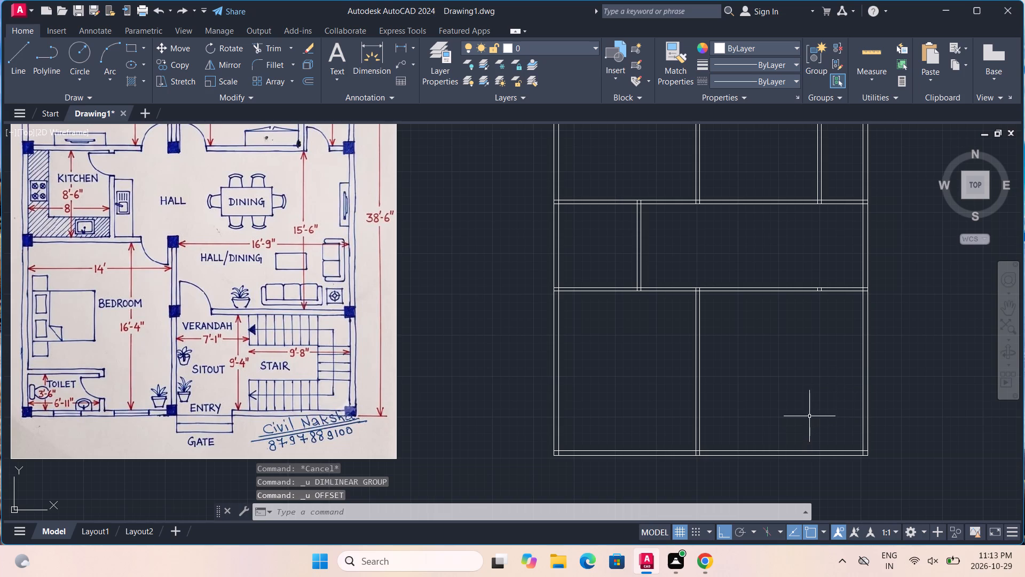
Offset the bottom wall's inner line 9'4" up, and the new line 4.5" further up to form the partition above the verandah and stair.
{"action": "type", "text": "of"}
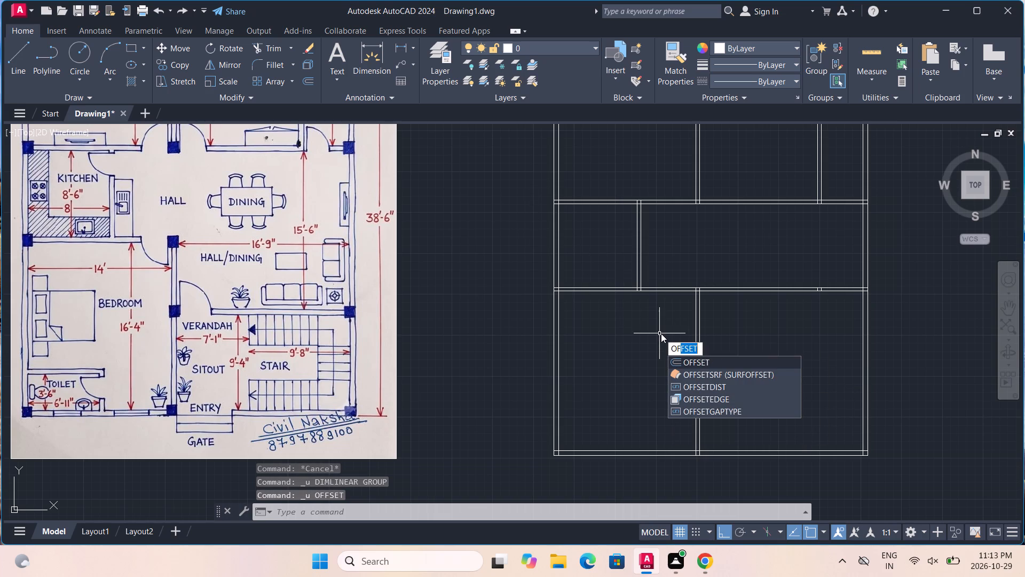
{"action": "key", "text": "Return"}
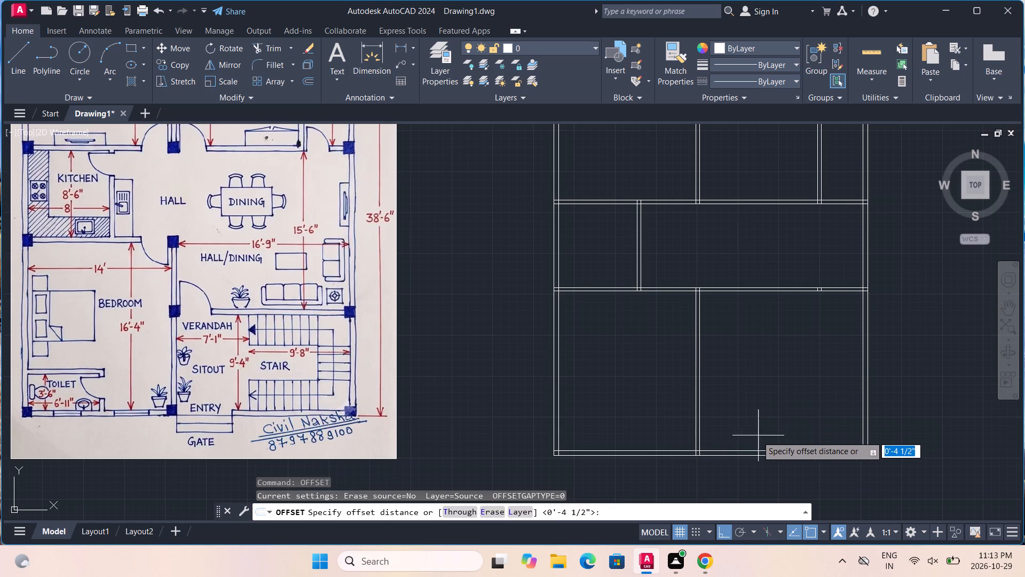
{"action": "left_click", "coordinate": [747, 451]}
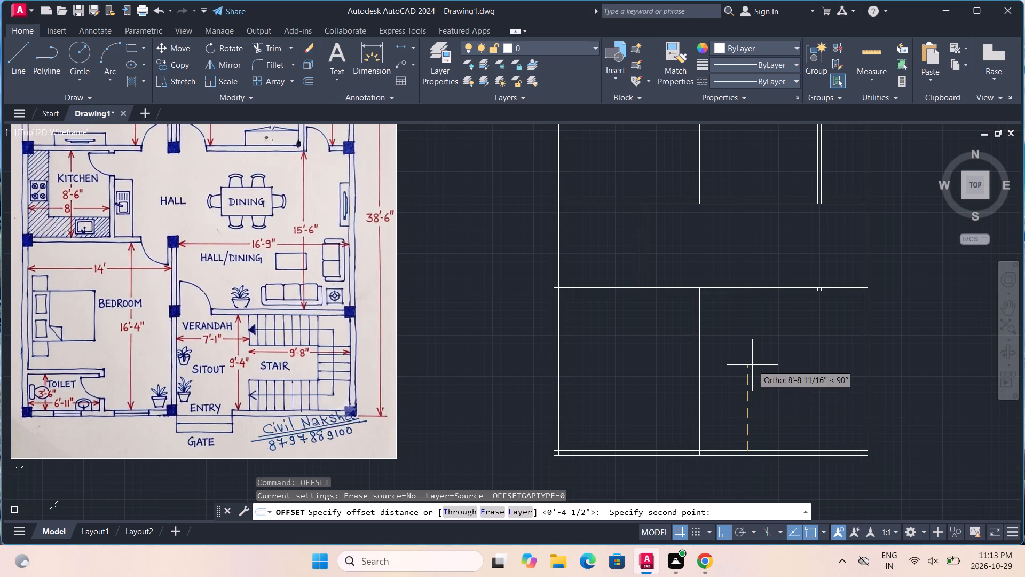
{"action": "type", "text": "9'4\""}
{"action": "key", "text": "Return"}
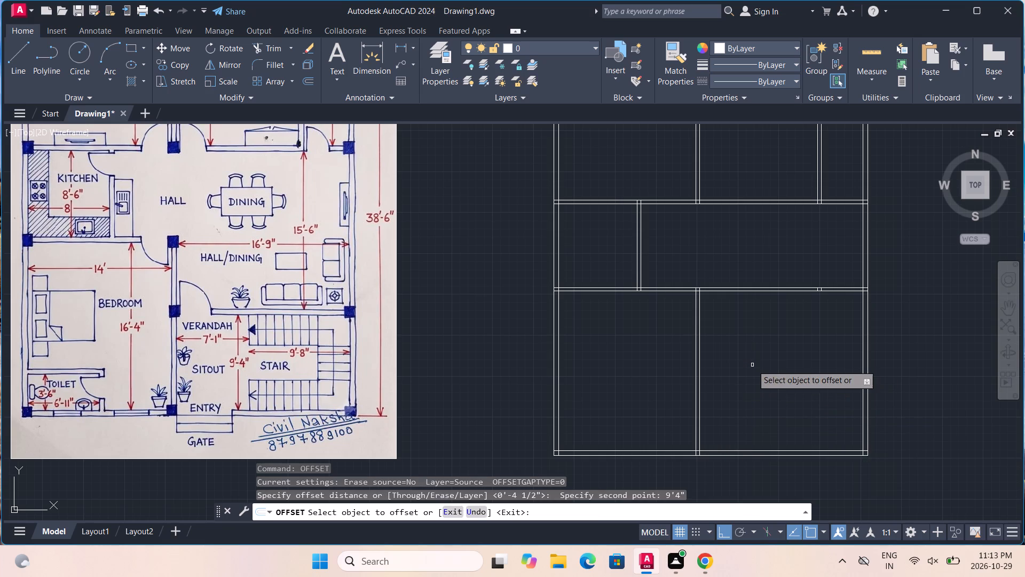
{"action": "left_click", "coordinate": [746, 450]}
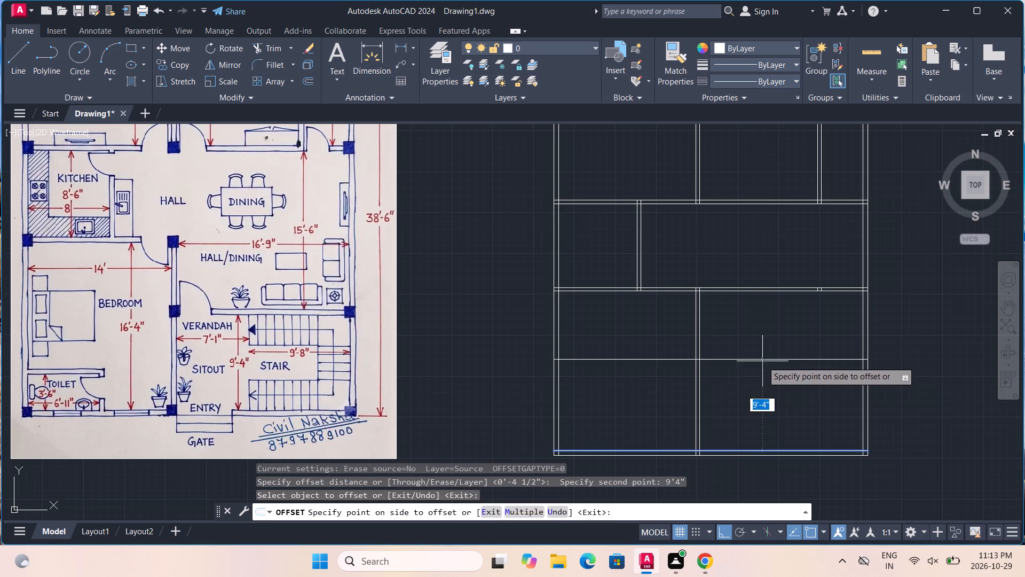
{"action": "left_click", "coordinate": [763, 359]}
{"action": "left_click", "coordinate": [763, 359]}
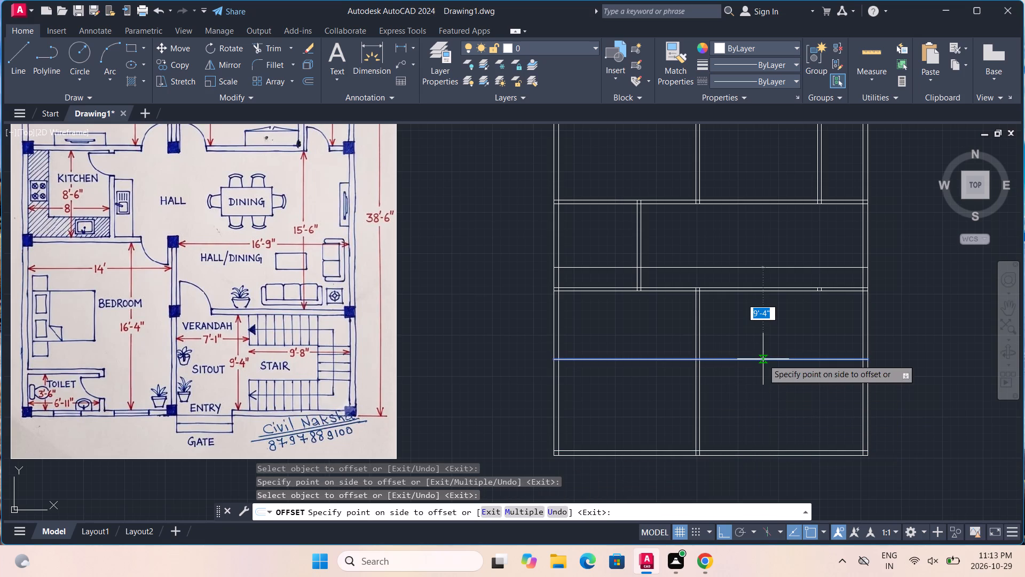
{"action": "type", "text": "4.5"}
{"action": "key", "text": "shift+quotedbl"}
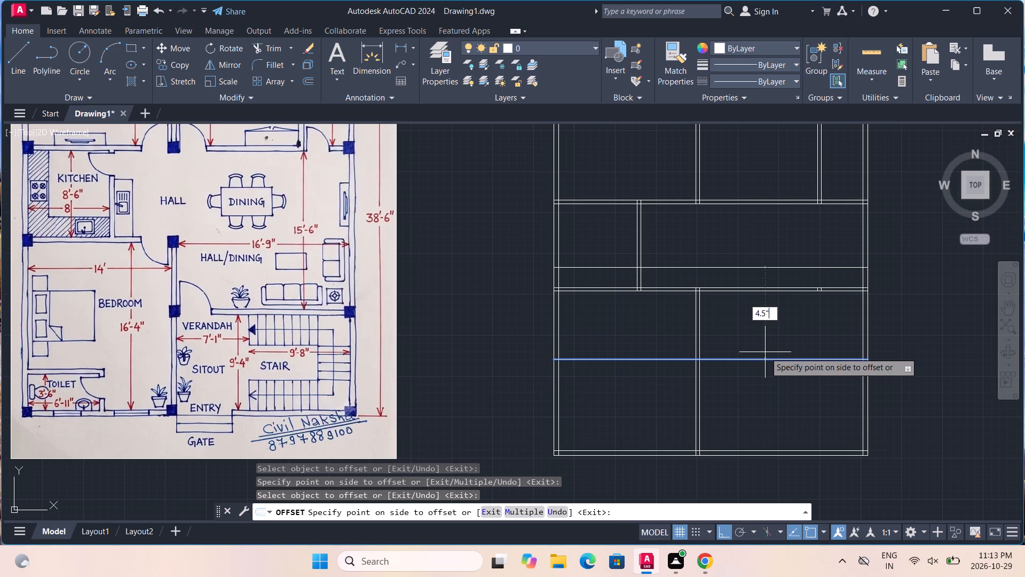
{"action": "key", "text": "Return"}
{"action": "left_click", "coordinate": [765, 352]}
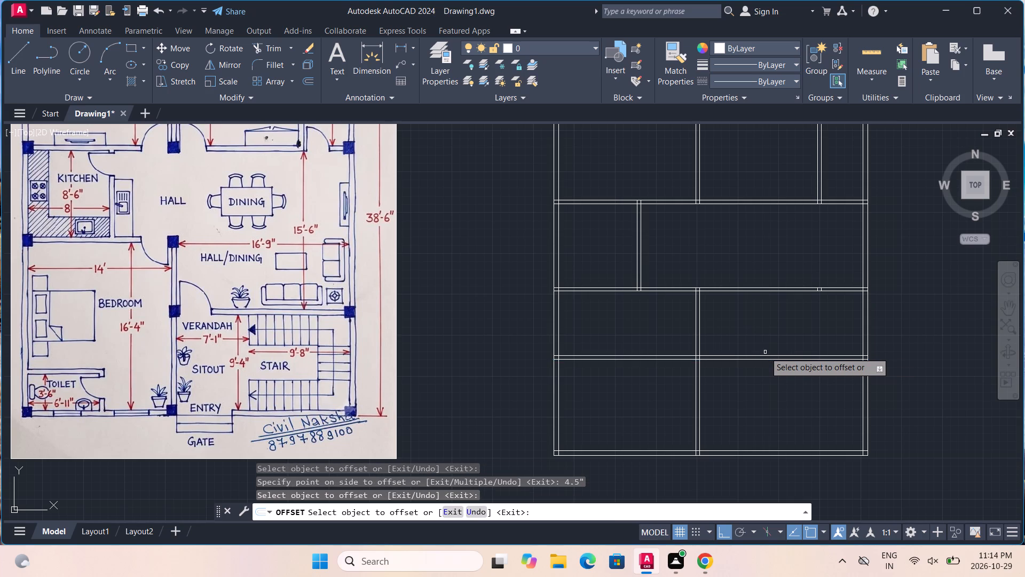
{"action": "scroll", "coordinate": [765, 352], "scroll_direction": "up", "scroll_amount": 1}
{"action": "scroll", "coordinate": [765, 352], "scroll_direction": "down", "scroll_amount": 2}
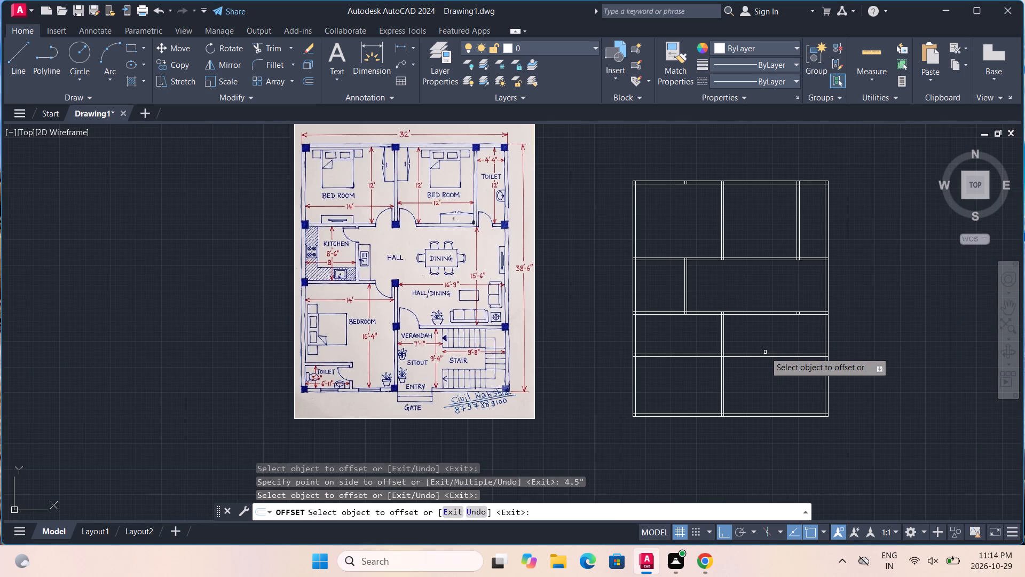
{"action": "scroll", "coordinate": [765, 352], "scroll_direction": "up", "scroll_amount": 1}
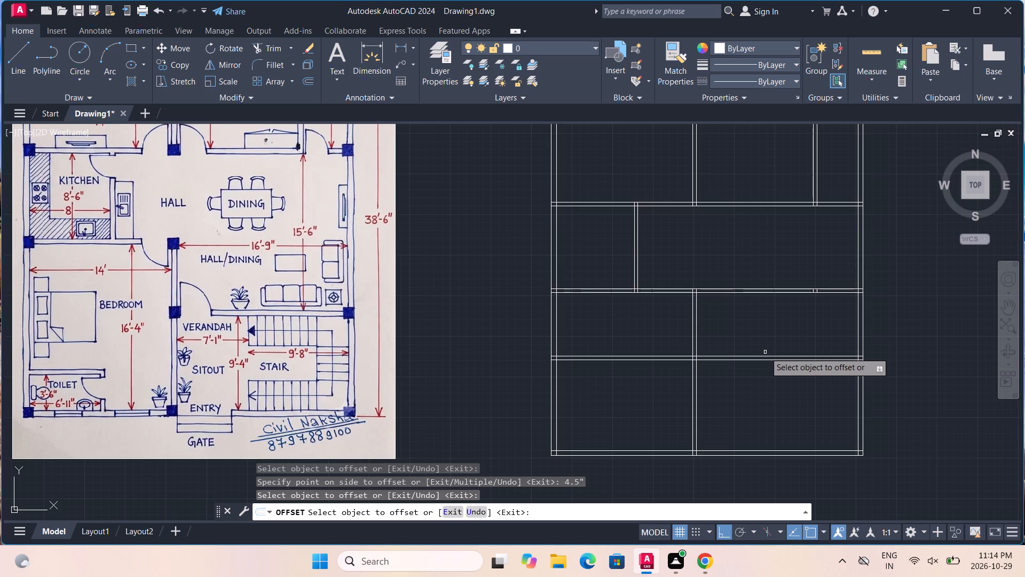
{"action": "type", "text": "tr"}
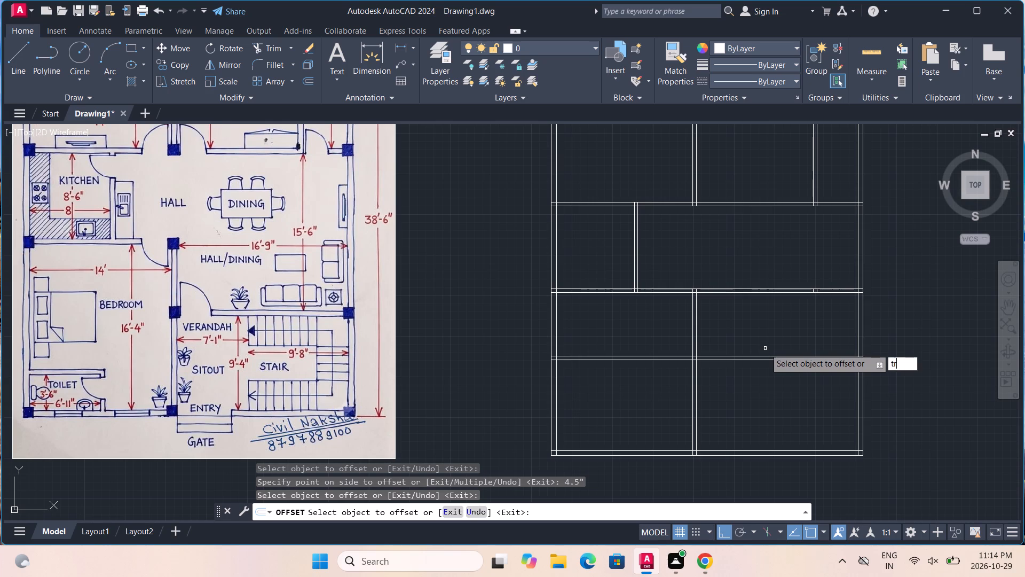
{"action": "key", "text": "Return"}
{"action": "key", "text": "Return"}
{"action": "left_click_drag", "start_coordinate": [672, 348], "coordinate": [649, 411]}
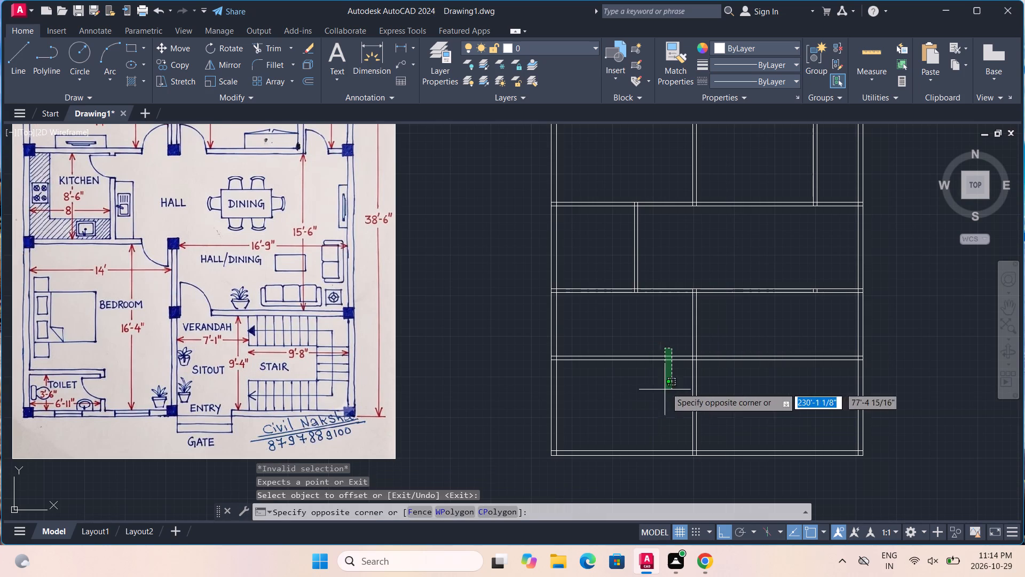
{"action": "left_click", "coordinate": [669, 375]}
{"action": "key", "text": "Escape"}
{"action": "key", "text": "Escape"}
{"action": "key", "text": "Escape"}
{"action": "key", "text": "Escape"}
Trim both lines of the new verandah and stair partition out of the lower bedroom.
{"action": "key", "text": "t"}
{"action": "key", "text": "r"}
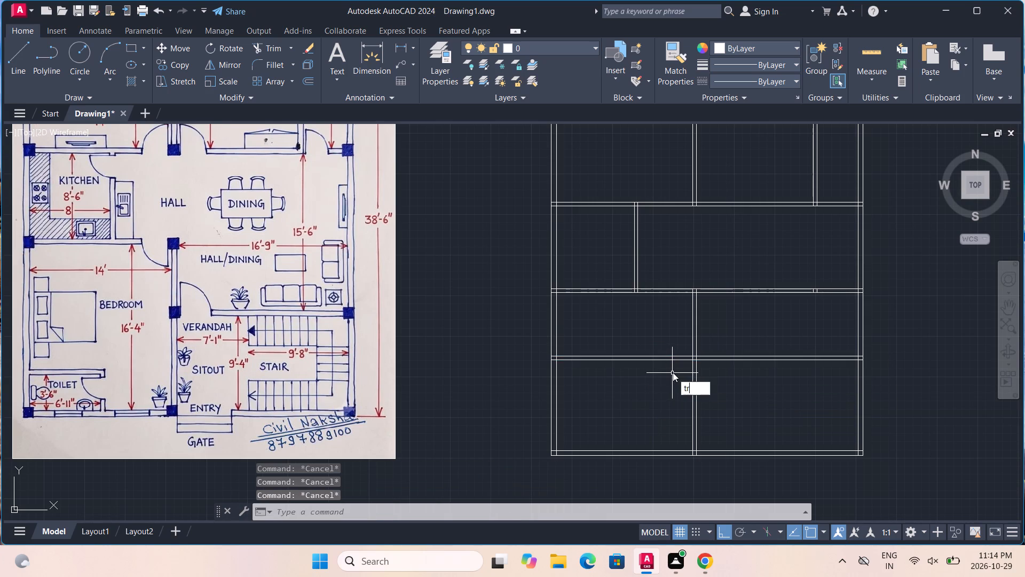
{"action": "key", "text": "Return"}
{"action": "key", "text": "Return"}
{"action": "left_click_drag", "start_coordinate": [676, 343], "coordinate": [641, 418]}
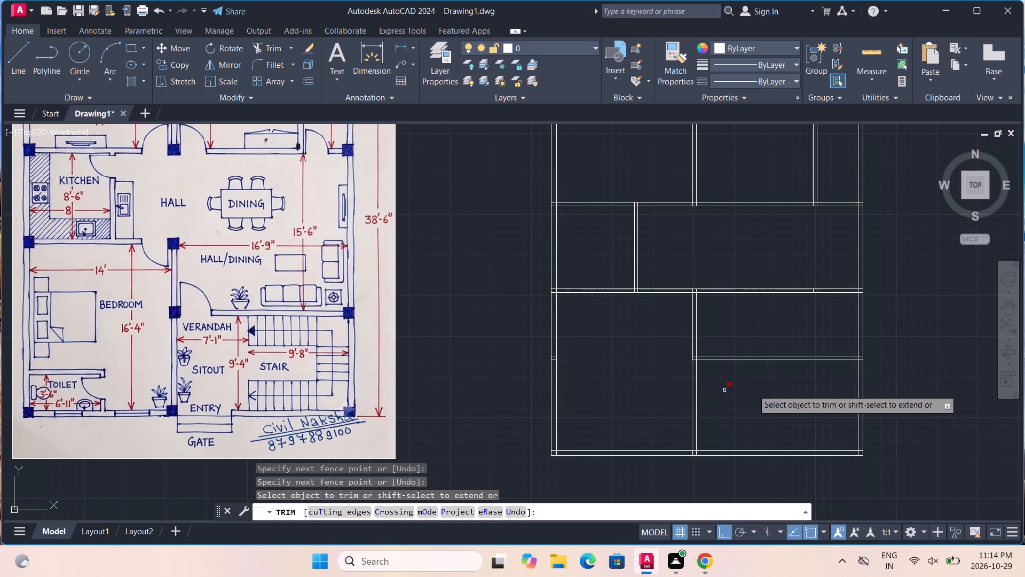
Trim the kitchen's lower partition and the leftover toilet partition stubs out of the hall/dining area, up to the outer wall.
{"action": "middle_click_drag", "start_coordinate": [767, 391], "coordinate": [707, 412]}
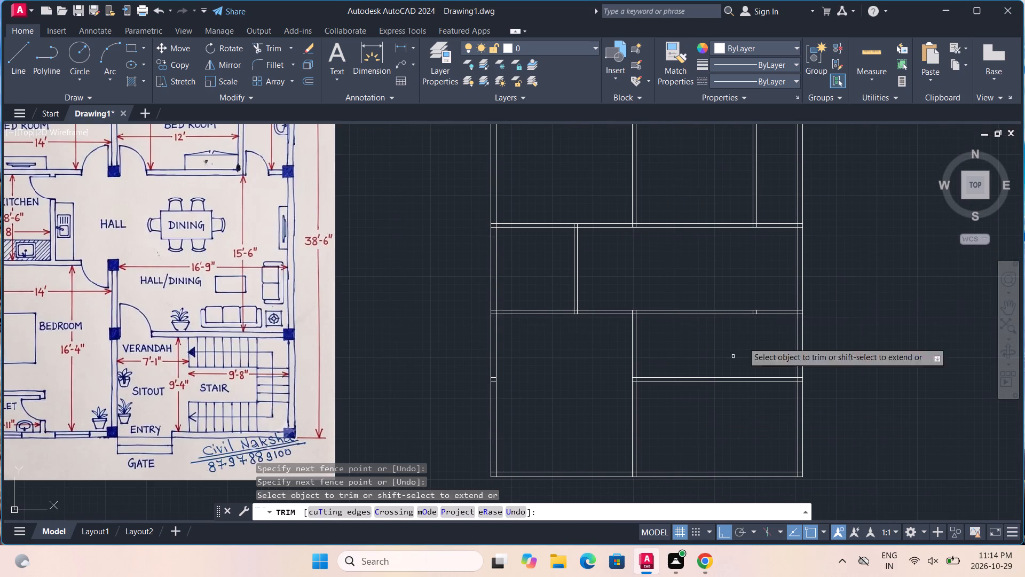
{"action": "left_click_drag", "start_coordinate": [766, 290], "coordinate": [737, 342]}
{"action": "left_click_drag", "start_coordinate": [748, 304], "coordinate": [708, 337]}
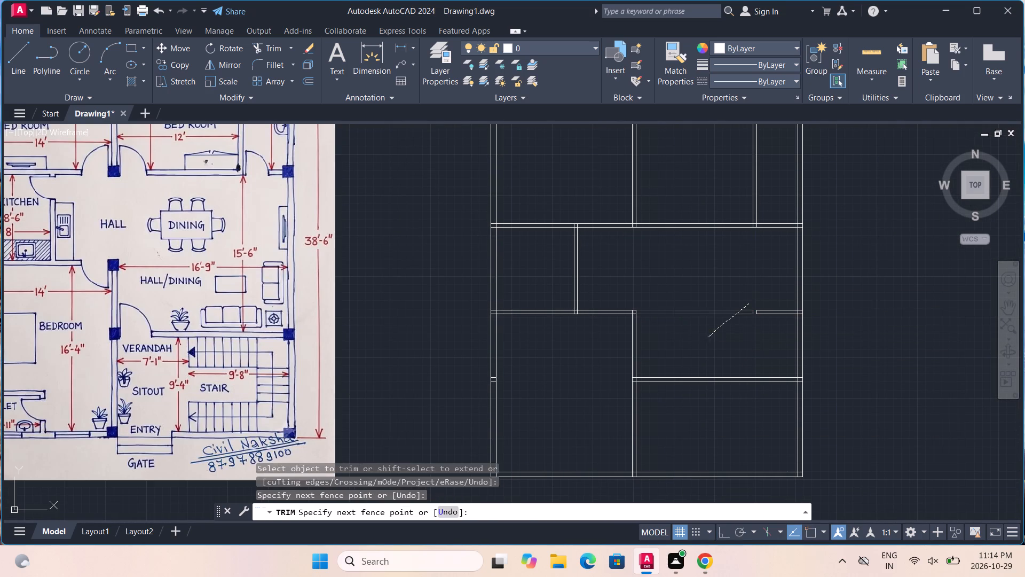
{"action": "scroll", "coordinate": [719, 329], "scroll_direction": "up", "scroll_amount": 3}
{"action": "left_click_drag", "start_coordinate": [866, 270], "coordinate": [830, 280]}
{"action": "left_click_drag", "start_coordinate": [845, 270], "coordinate": [837, 274]}
{"action": "left_click_drag", "start_coordinate": [880, 251], "coordinate": [878, 308]}
{"action": "scroll", "coordinate": [878, 308], "scroll_direction": "down", "scroll_amount": 4}
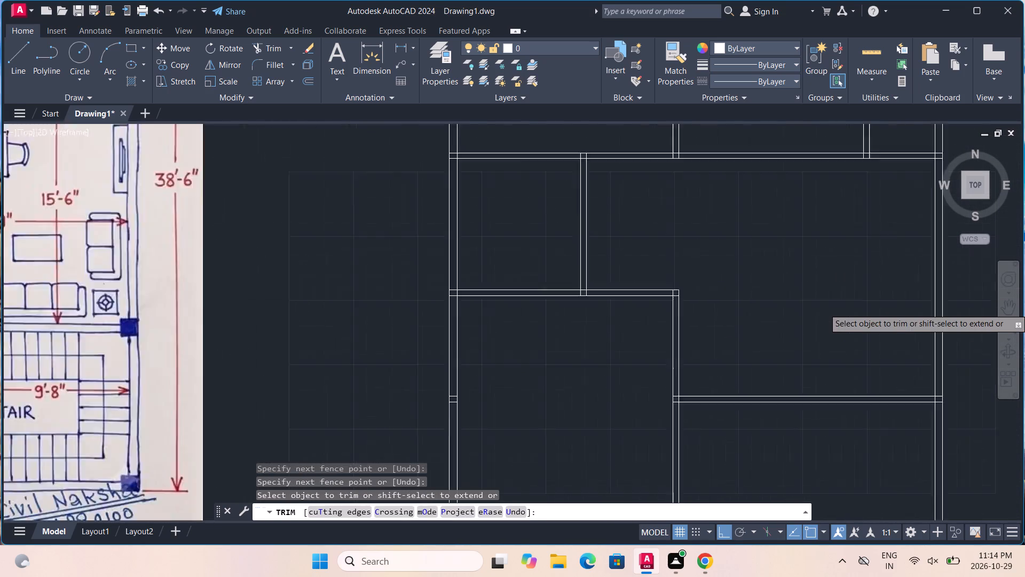
{"action": "scroll", "coordinate": [878, 308], "scroll_direction": "down", "scroll_amount": 2}
{"action": "scroll", "coordinate": [857, 314], "scroll_direction": "up", "scroll_amount": 1}
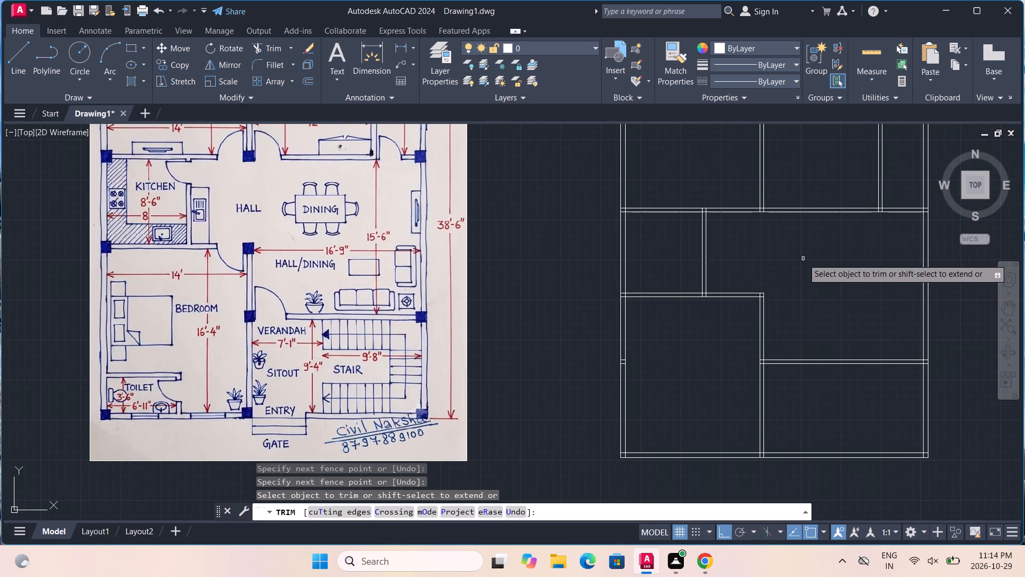
{"action": "middle_click_drag", "start_coordinate": [873, 330], "coordinate": [819, 323]}
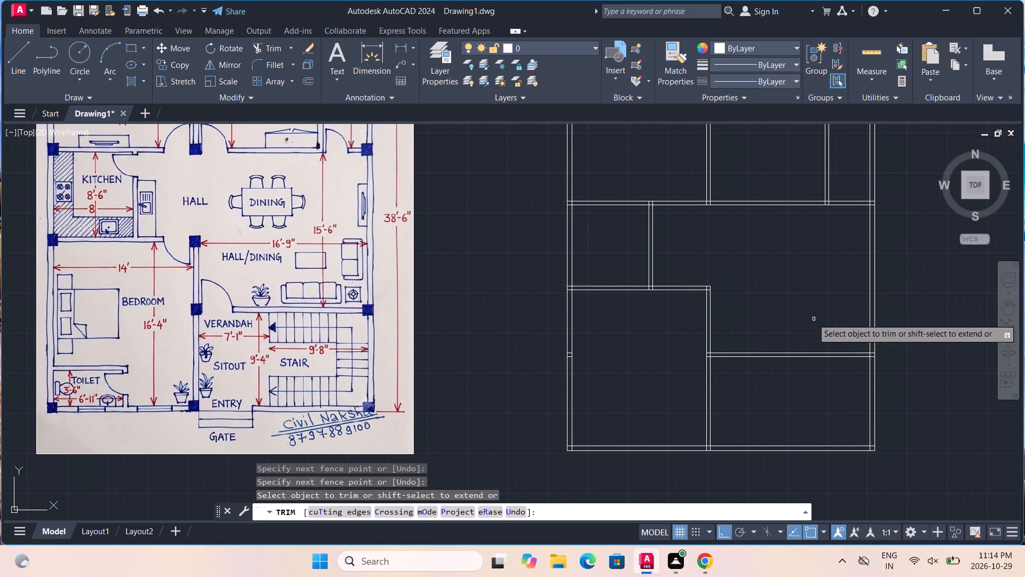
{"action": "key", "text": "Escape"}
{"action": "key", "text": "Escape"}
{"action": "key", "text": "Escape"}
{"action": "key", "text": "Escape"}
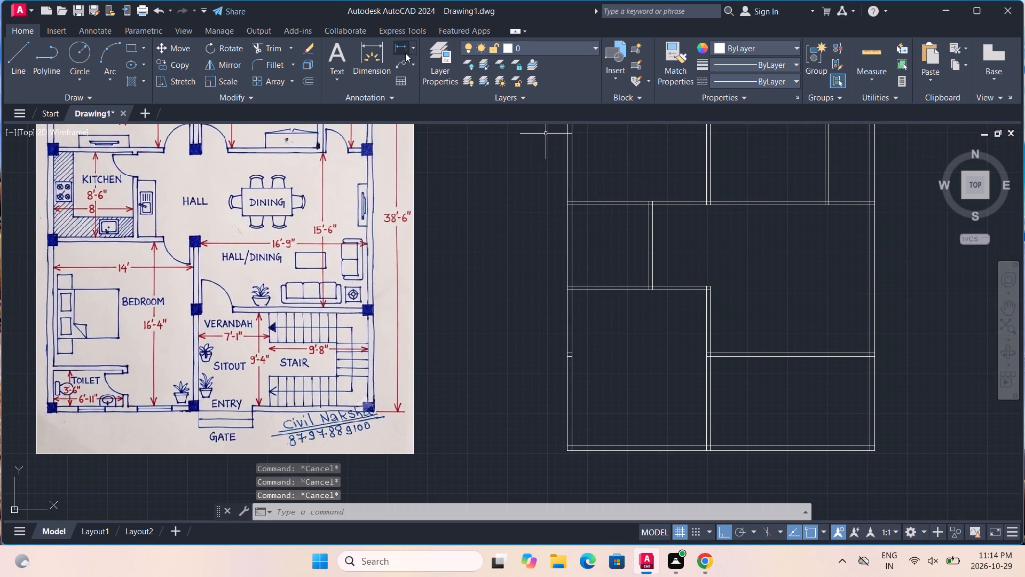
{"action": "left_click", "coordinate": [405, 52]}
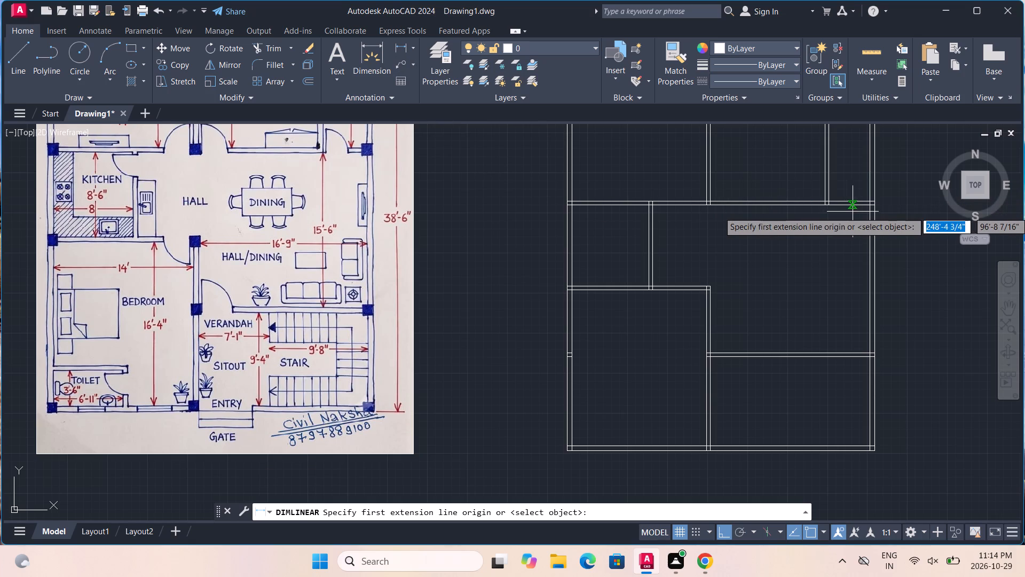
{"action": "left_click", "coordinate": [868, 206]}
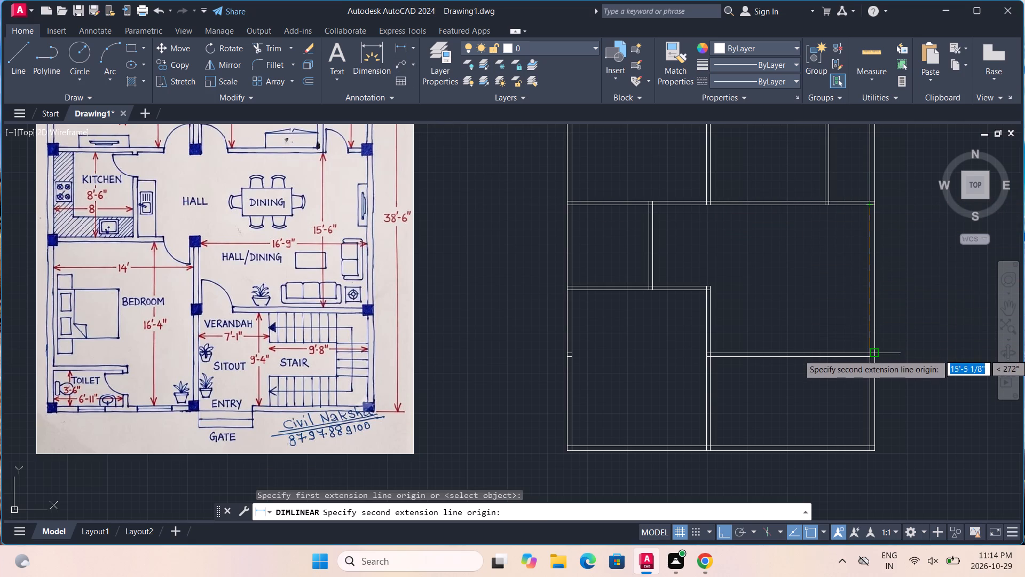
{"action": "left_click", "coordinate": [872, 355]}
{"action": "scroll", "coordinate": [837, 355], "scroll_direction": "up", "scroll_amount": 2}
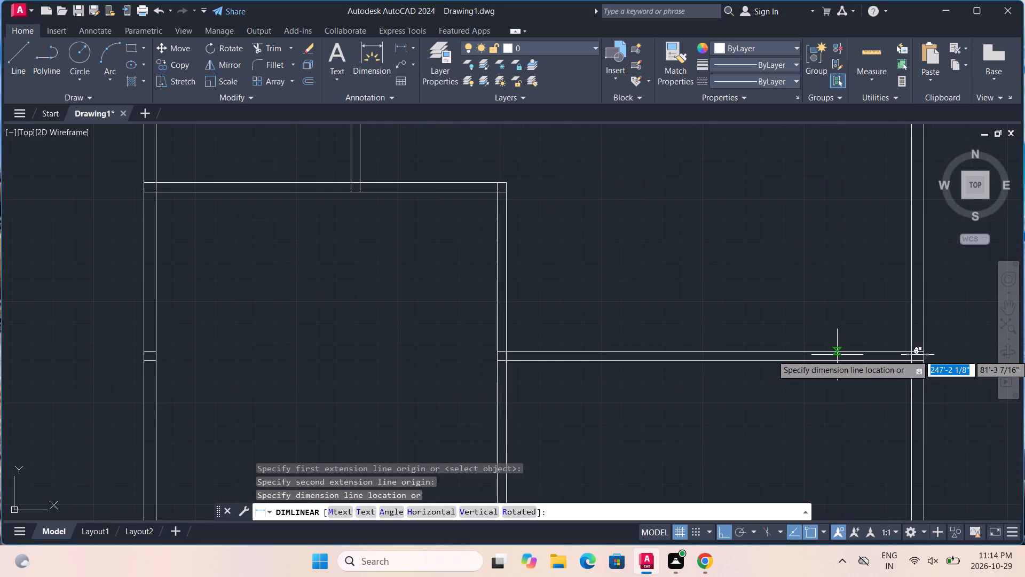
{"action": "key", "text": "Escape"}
Measure the hall/dining area's clear height along the outer wall, from the upper bedrooms' partition down to the verandah and stair partition.
{"action": "scroll", "coordinate": [877, 284], "scroll_direction": "down", "scroll_amount": 1}
{"action": "middle_click_drag", "start_coordinate": [877, 284], "coordinate": [748, 335]}
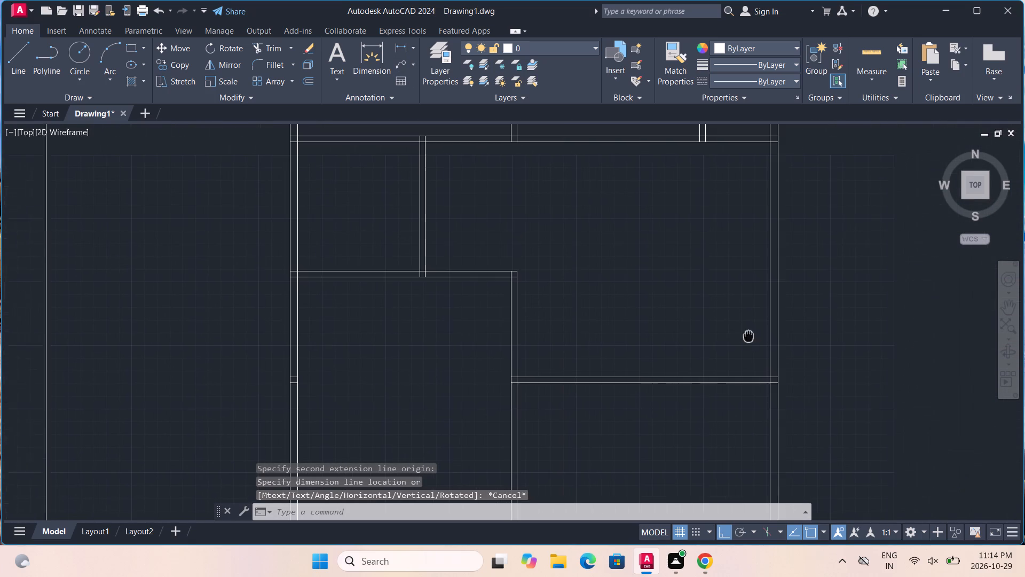
{"action": "left_click", "coordinate": [406, 49]}
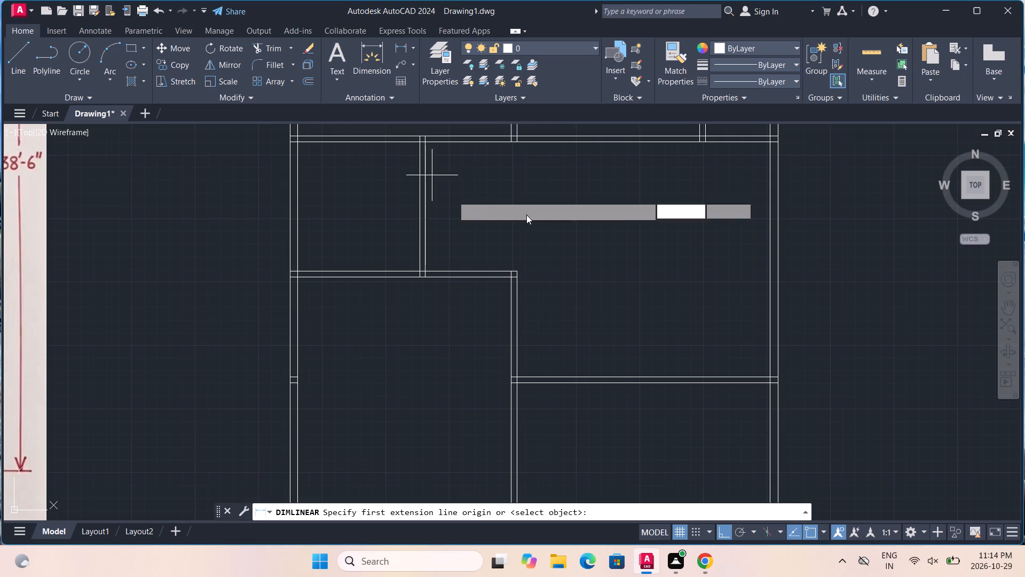
{"action": "left_click", "coordinate": [769, 145]}
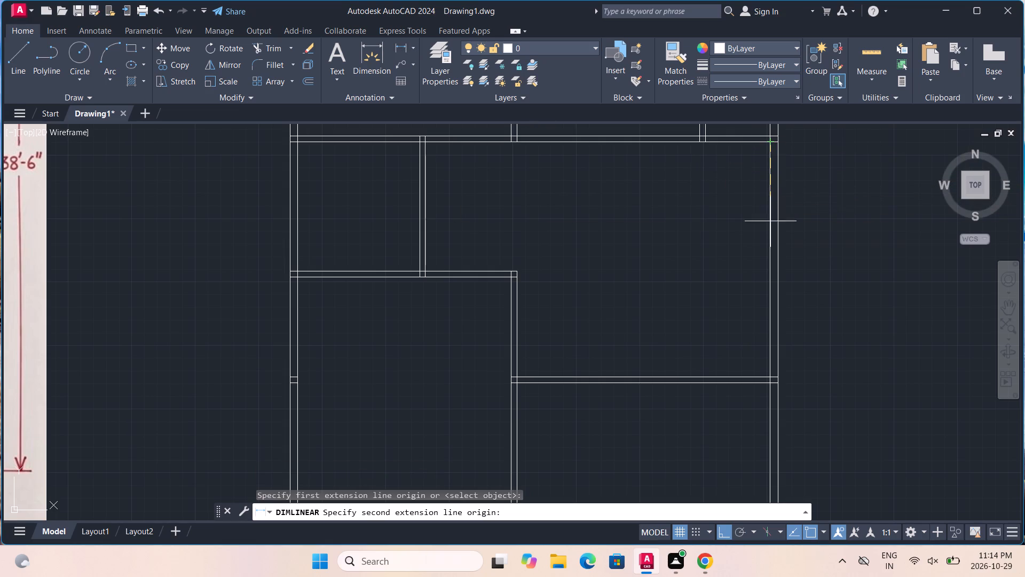
{"action": "left_click", "coordinate": [769, 375]}
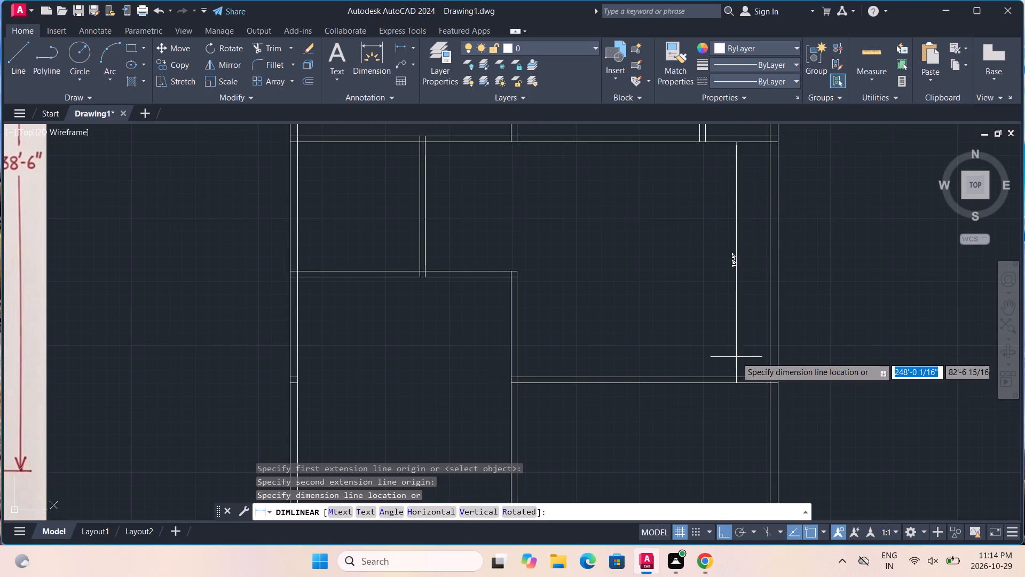
{"action": "scroll", "coordinate": [735, 354], "scroll_direction": "up", "scroll_amount": 2}
{"action": "middle_click_drag", "start_coordinate": [734, 354], "coordinate": [723, 424]}
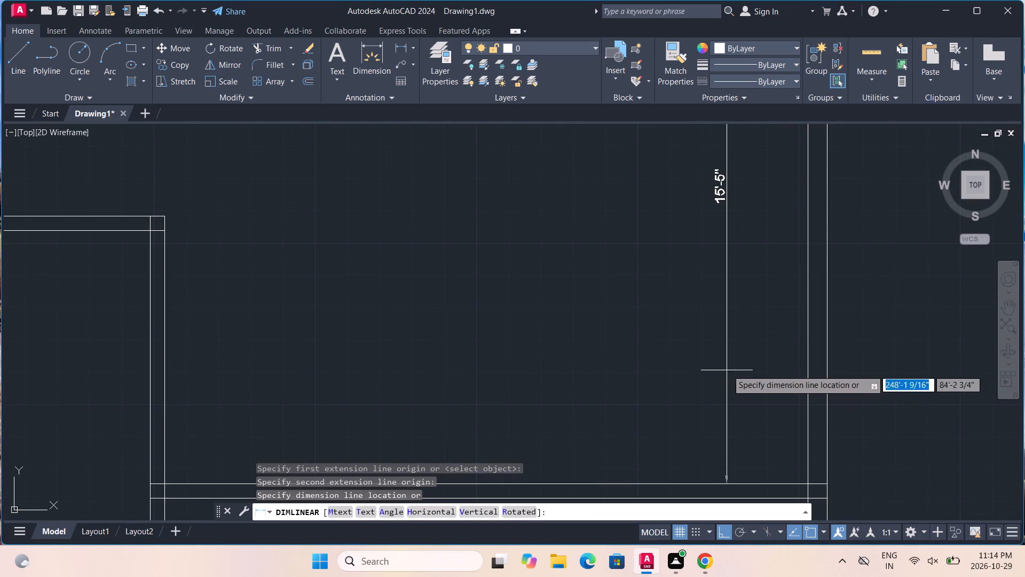
{"action": "key", "text": "Escape"}
Measure the hall/dining area's clear width from the lower bedroom's partition across to the outer wall's inner line.
{"action": "middle_click_drag", "start_coordinate": [645, 364], "coordinate": [797, 231]}
{"action": "scroll", "coordinate": [797, 231], "scroll_direction": "down", "scroll_amount": 1}
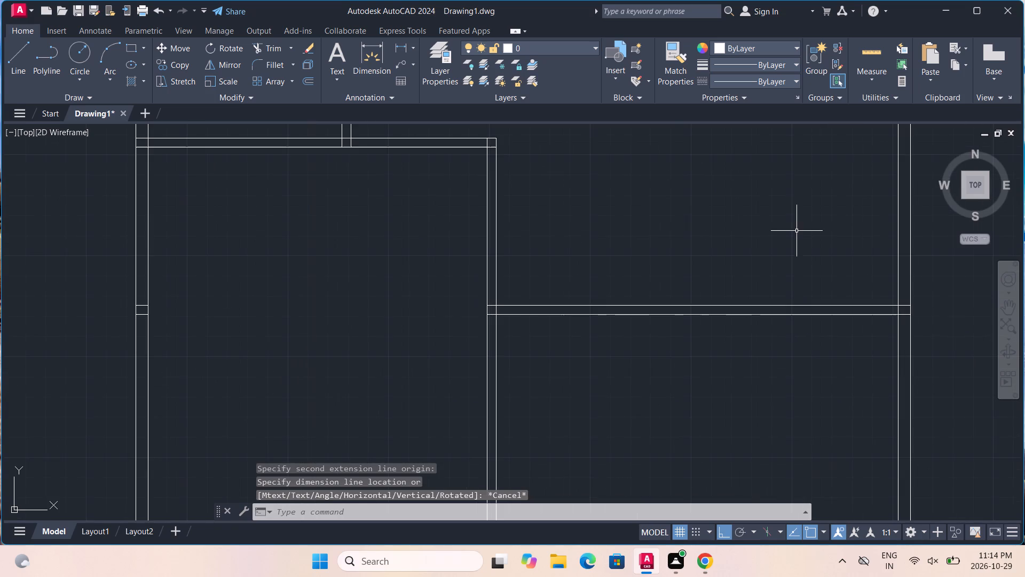
{"action": "scroll", "coordinate": [784, 245], "scroll_direction": "down", "scroll_amount": 1}
{"action": "middle_click_drag", "start_coordinate": [320, 321], "coordinate": [463, 411]}
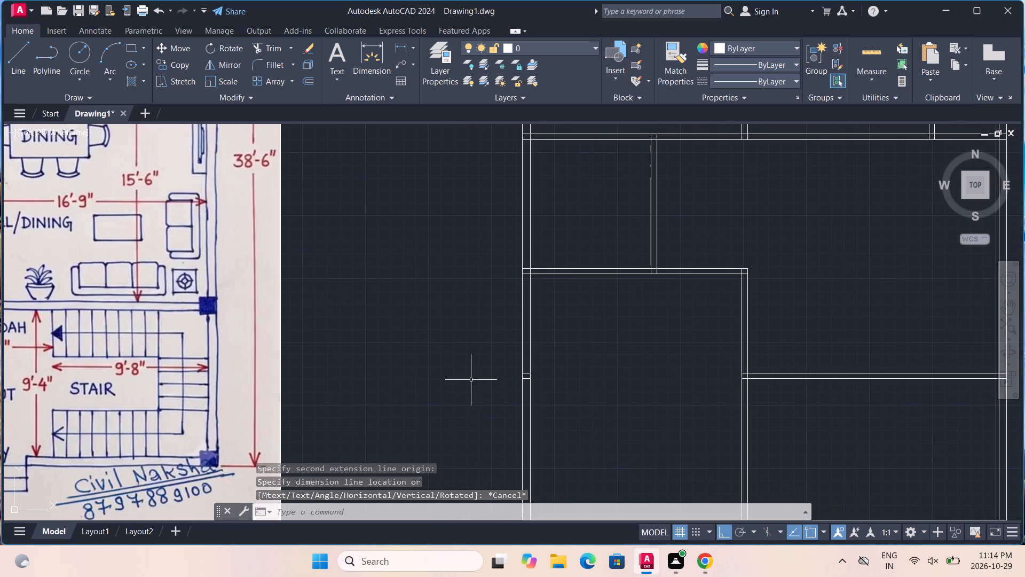
{"action": "middle_click_drag", "start_coordinate": [827, 308], "coordinate": [765, 317]}
{"action": "scroll", "coordinate": [765, 317], "scroll_direction": "down", "scroll_amount": 2}
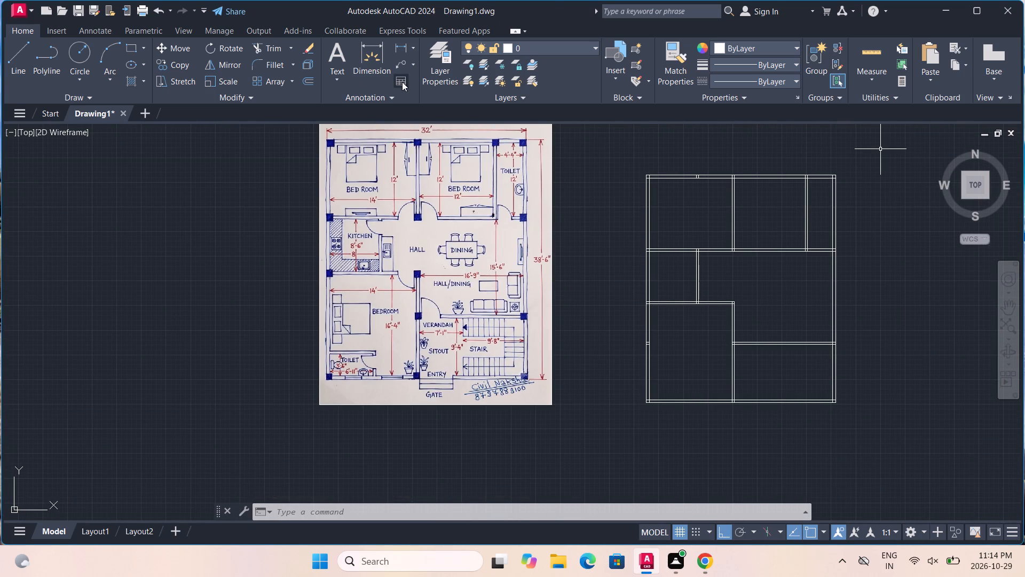
{"action": "scroll", "coordinate": [500, 277], "scroll_direction": "up", "scroll_amount": 1}
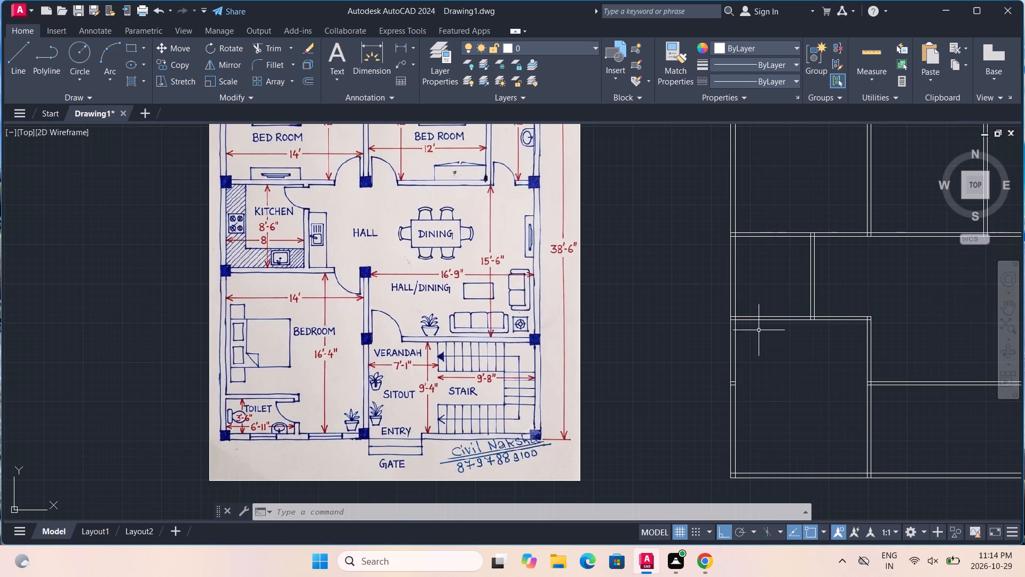
{"action": "middle_click_drag", "start_coordinate": [767, 328], "coordinate": [565, 306]}
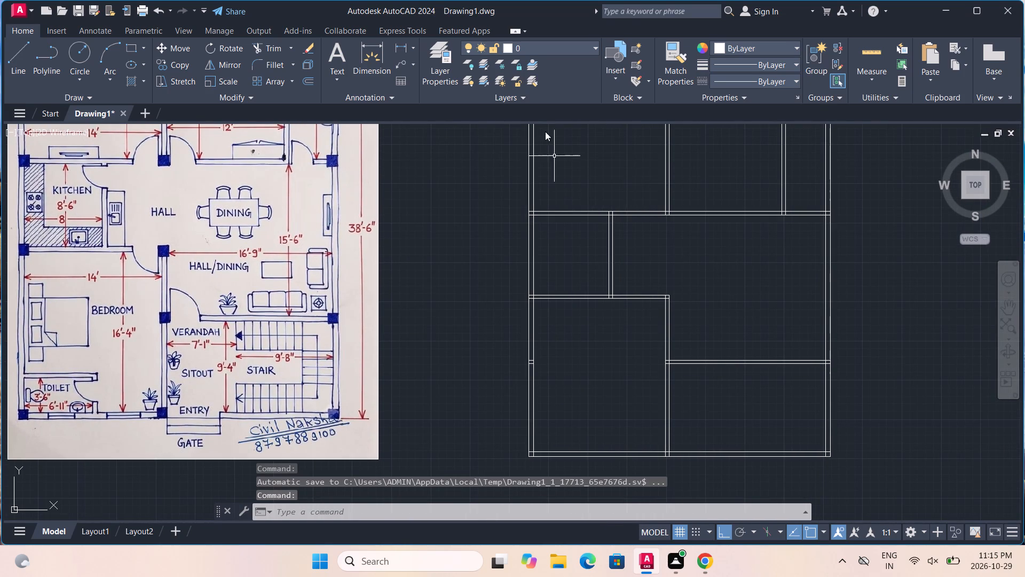
{"action": "left_click", "coordinate": [404, 44]}
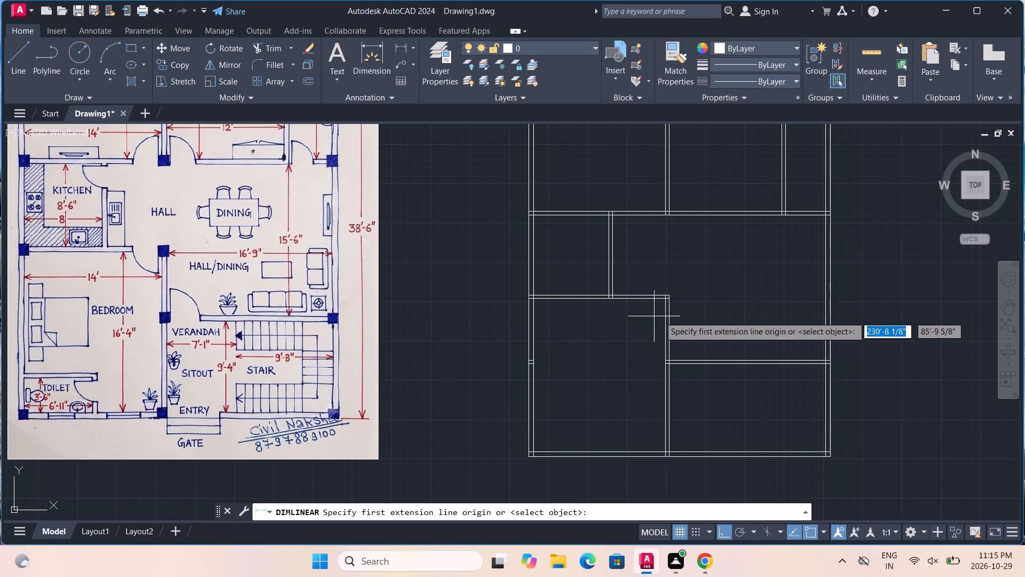
{"action": "left_click", "coordinate": [668, 329]}
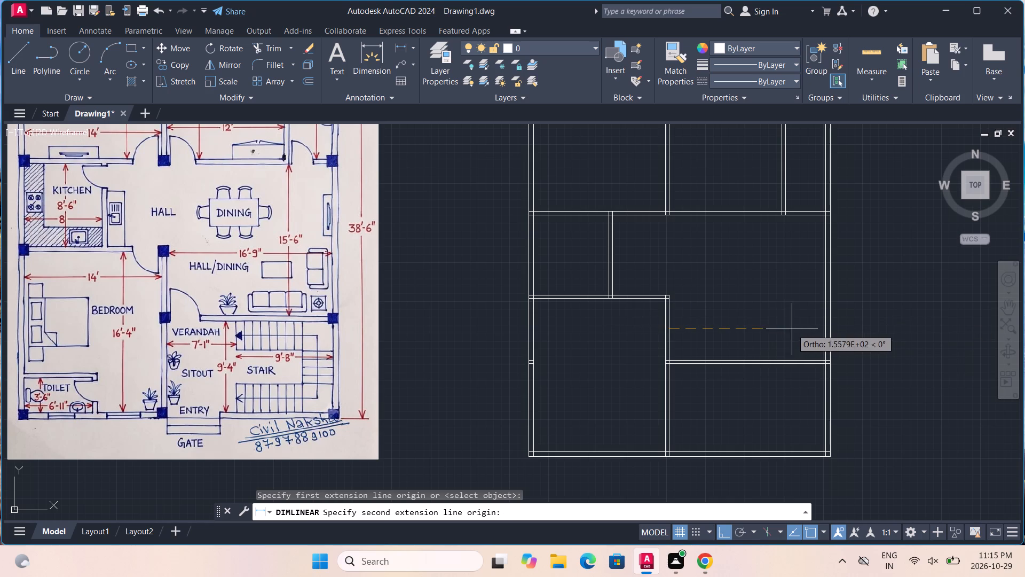
{"action": "left_click", "coordinate": [822, 331]}
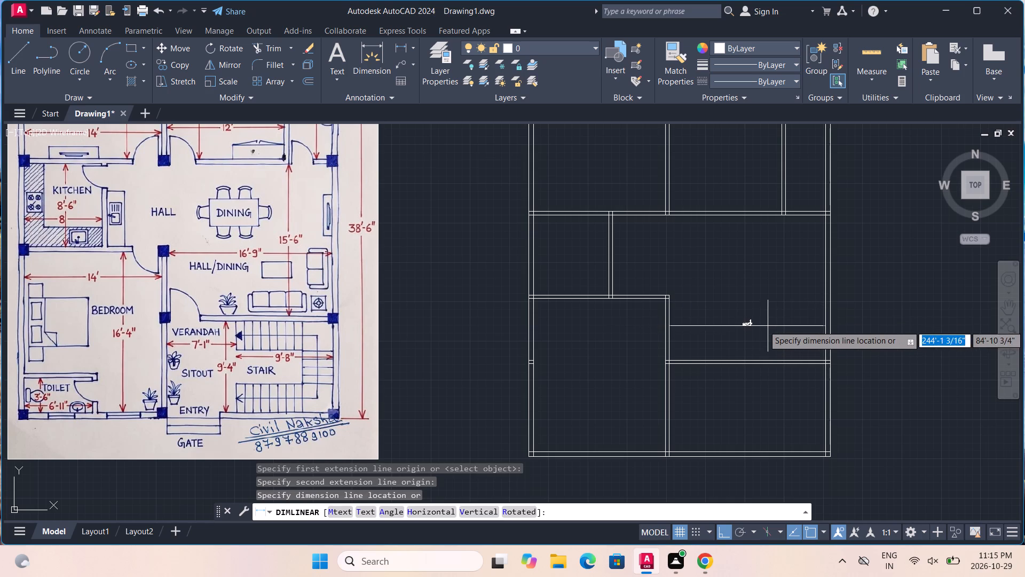
{"action": "scroll", "coordinate": [768, 324], "scroll_direction": "up", "scroll_amount": 4}
{"action": "scroll", "coordinate": [768, 324], "scroll_direction": "down", "scroll_amount": 4}
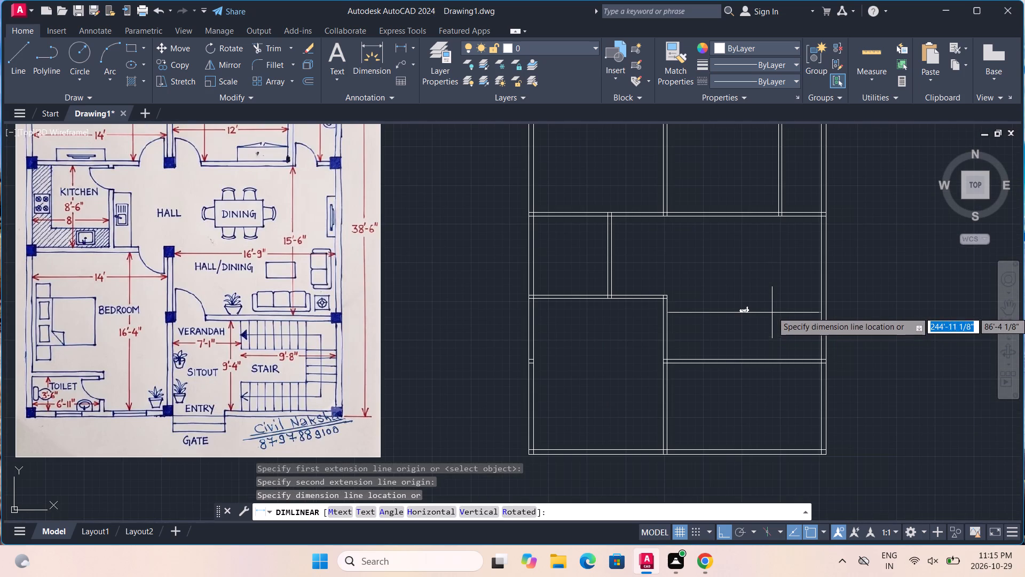
{"action": "key", "text": "Escape"}
{"action": "key", "text": "Escape"}
{"action": "key", "text": "Escape"}
{"action": "key", "text": "Escape"}
{"action": "key", "text": "Escape"}
{"action": "key", "text": "Escape"}
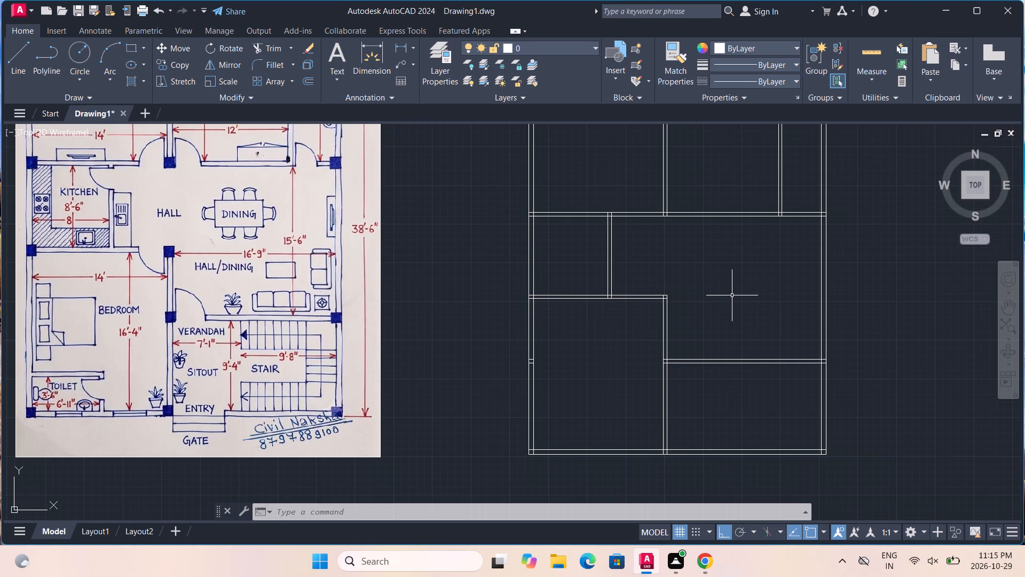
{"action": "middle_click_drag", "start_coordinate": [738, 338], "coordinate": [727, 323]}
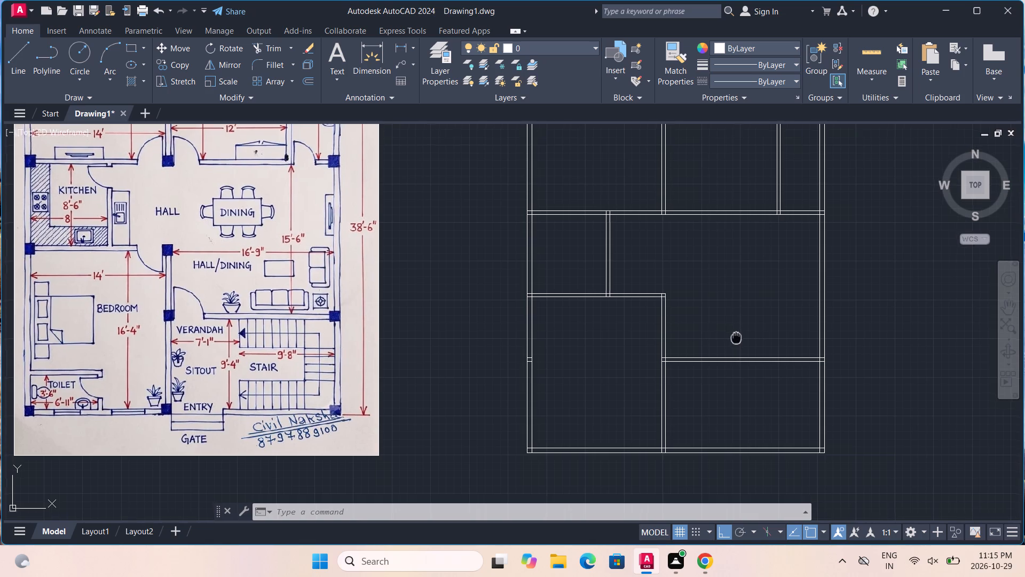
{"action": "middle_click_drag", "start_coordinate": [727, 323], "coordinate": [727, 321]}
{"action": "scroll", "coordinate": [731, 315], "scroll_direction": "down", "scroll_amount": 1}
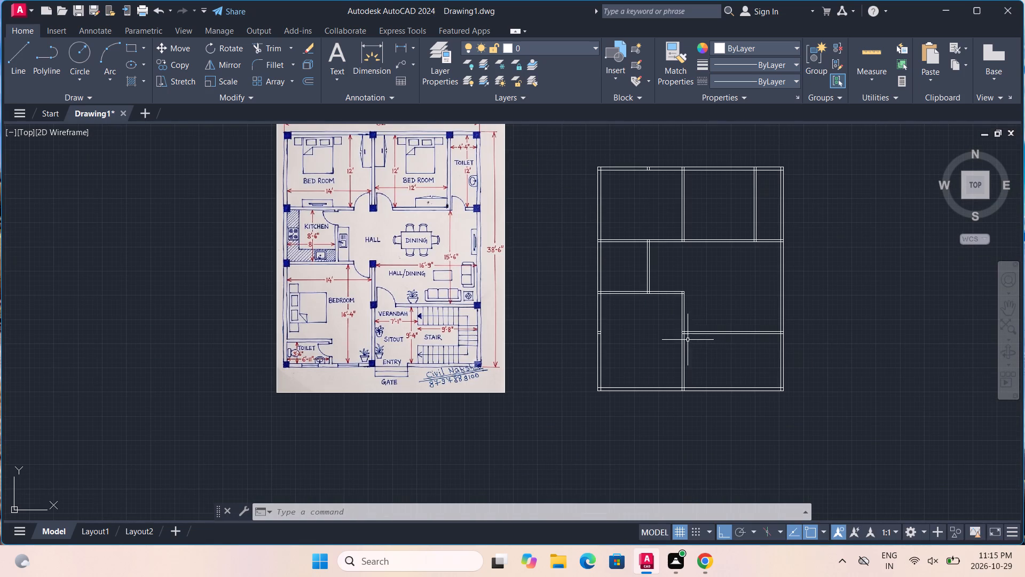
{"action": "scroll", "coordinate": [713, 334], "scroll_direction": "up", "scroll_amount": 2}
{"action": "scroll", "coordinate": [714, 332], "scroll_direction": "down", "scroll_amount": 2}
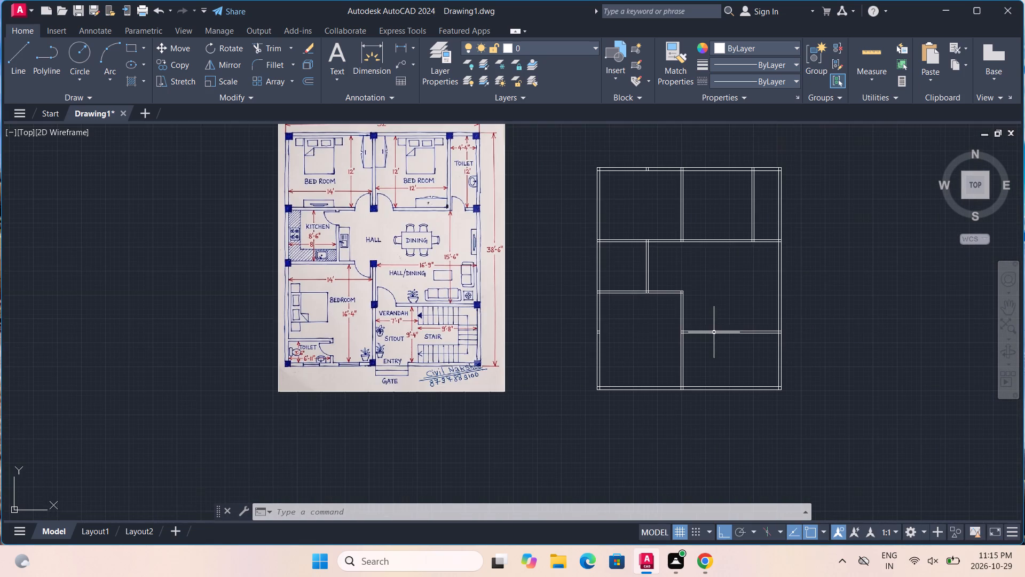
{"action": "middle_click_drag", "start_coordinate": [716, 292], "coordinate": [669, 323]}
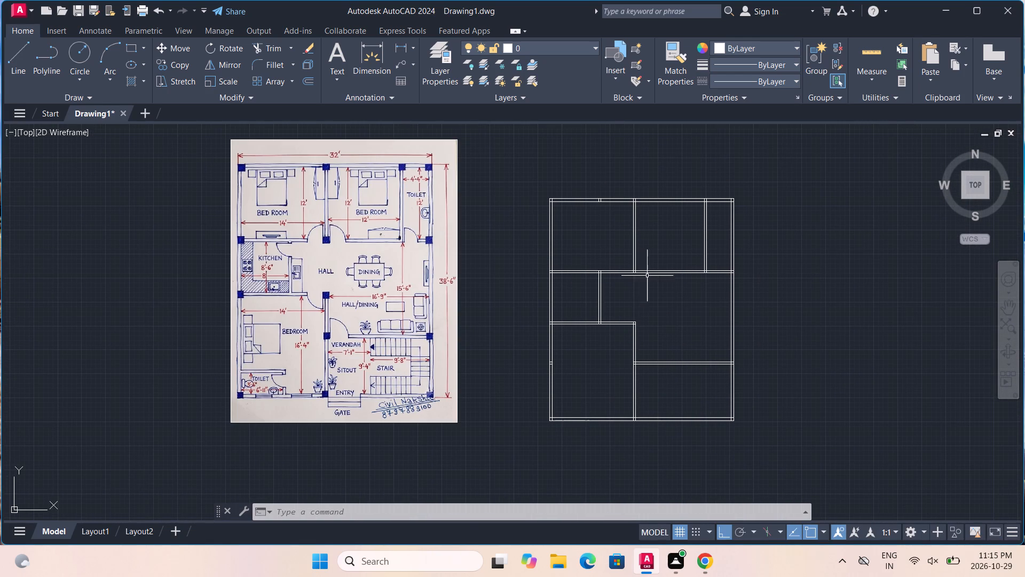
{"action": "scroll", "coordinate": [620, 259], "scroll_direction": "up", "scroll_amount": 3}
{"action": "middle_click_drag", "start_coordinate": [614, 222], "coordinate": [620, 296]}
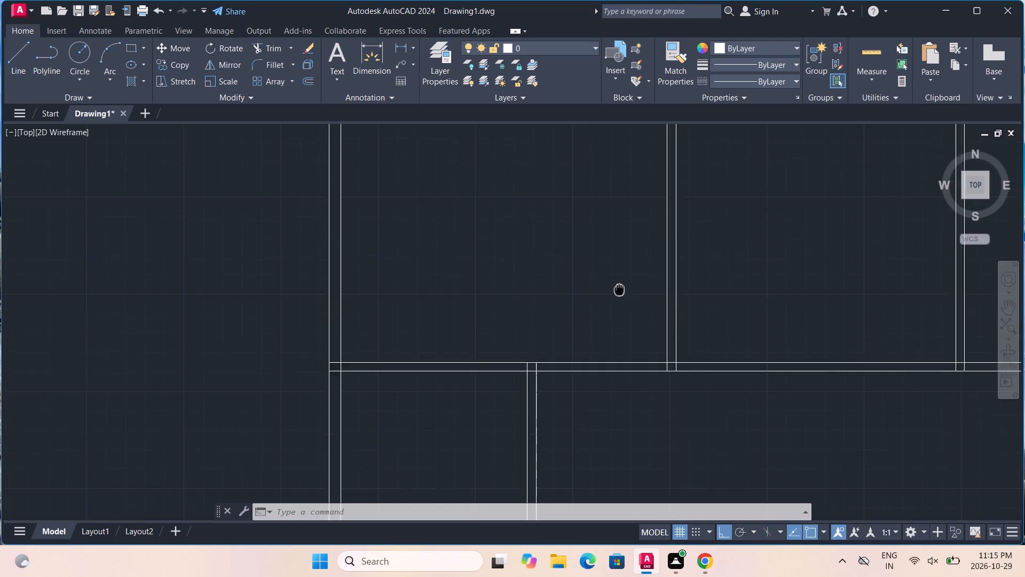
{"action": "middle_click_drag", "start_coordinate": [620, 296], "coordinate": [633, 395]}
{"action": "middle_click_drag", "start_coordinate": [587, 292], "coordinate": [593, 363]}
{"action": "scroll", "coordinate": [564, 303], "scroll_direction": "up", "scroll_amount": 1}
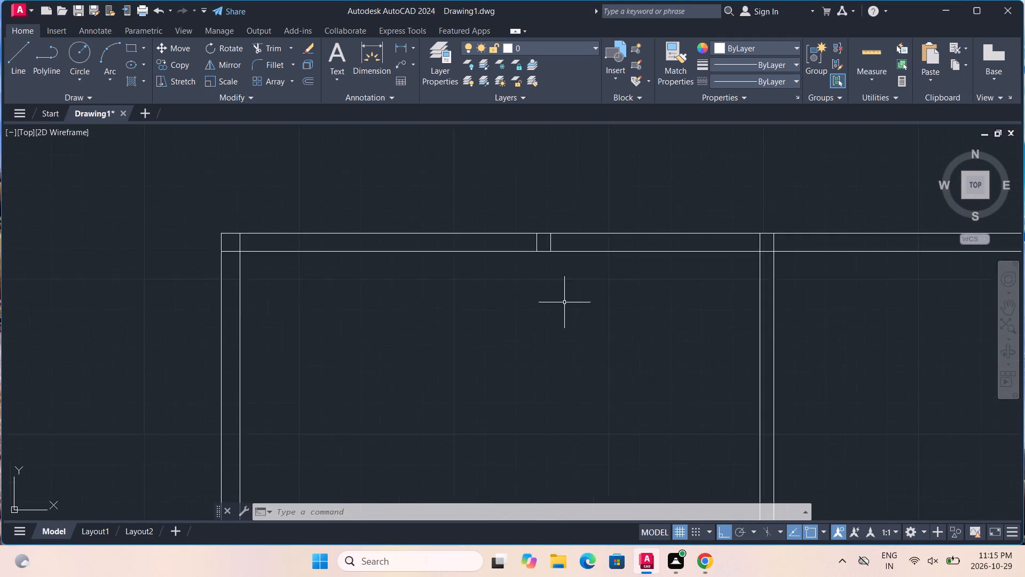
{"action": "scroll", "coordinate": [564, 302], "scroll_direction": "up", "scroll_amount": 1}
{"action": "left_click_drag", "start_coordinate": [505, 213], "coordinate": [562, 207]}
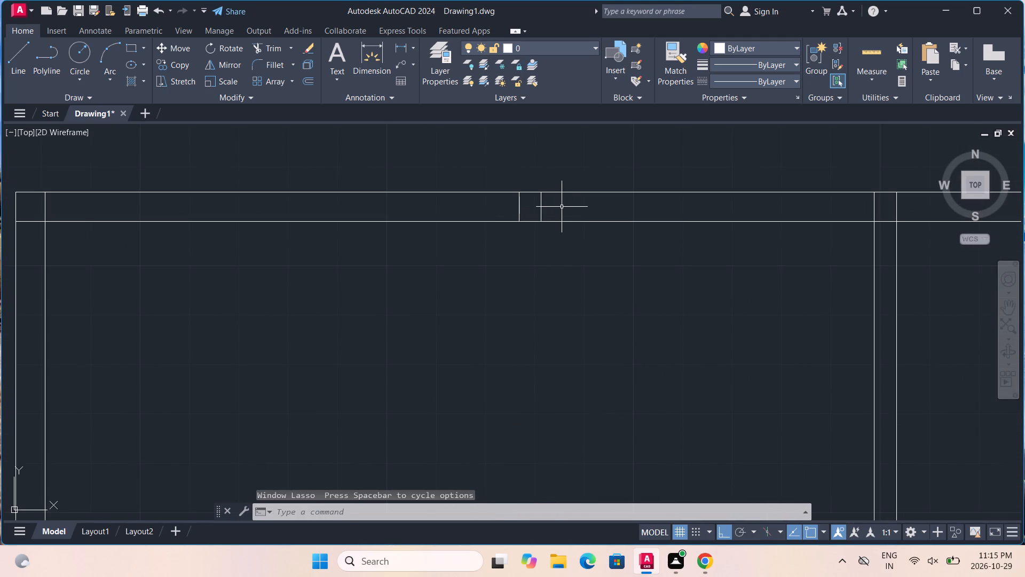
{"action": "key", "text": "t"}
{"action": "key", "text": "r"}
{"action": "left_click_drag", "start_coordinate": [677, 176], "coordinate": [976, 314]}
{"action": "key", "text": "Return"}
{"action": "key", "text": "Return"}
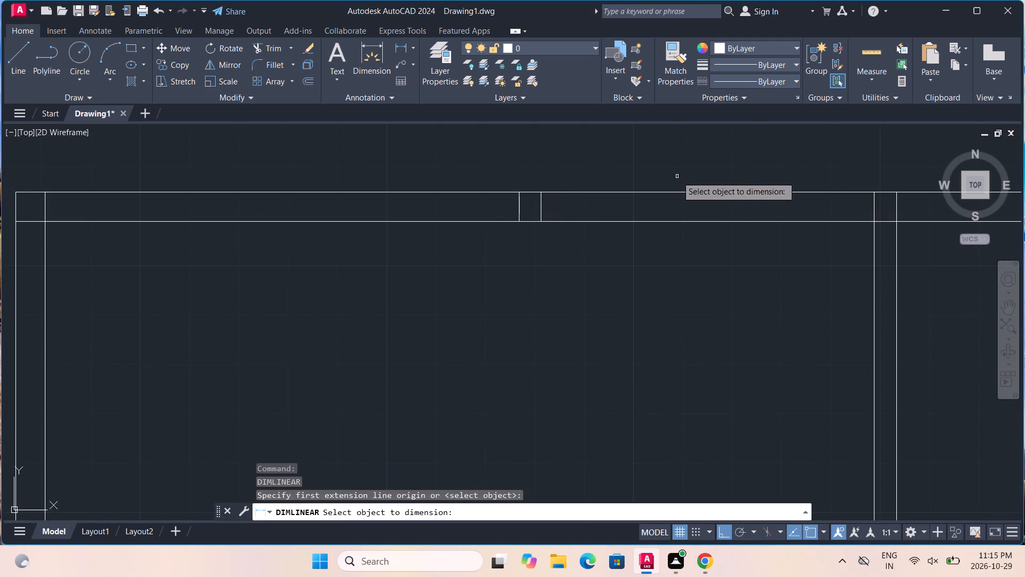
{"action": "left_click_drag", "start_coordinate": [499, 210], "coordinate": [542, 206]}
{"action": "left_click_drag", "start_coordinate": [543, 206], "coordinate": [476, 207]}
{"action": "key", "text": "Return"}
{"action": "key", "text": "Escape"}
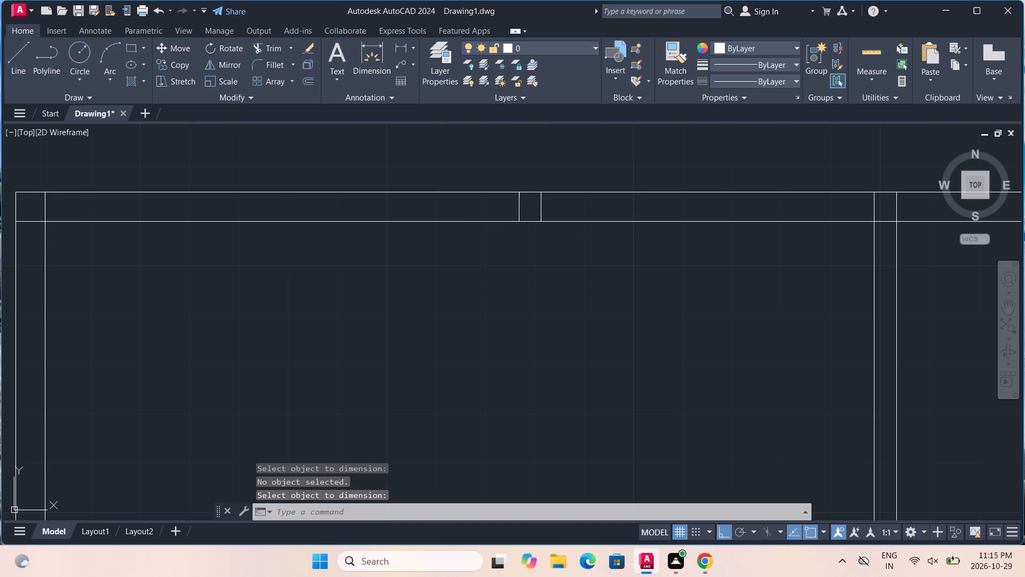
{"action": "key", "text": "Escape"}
Trim the two leftover partition line stubs out of the top outer wall above the upper 14' bedroom.
{"action": "type", "text": "tr"}
{"action": "key", "text": "Return"}
{"action": "key", "text": "Return"}
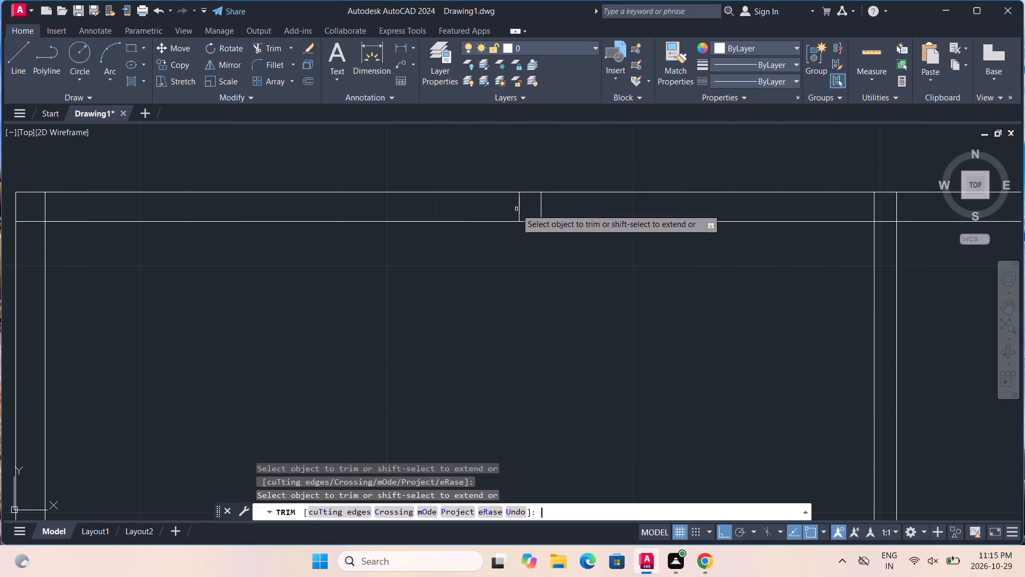
{"action": "left_click_drag", "start_coordinate": [509, 209], "coordinate": [550, 206]}
{"action": "scroll", "coordinate": [551, 207], "scroll_direction": "down", "scroll_amount": 4}
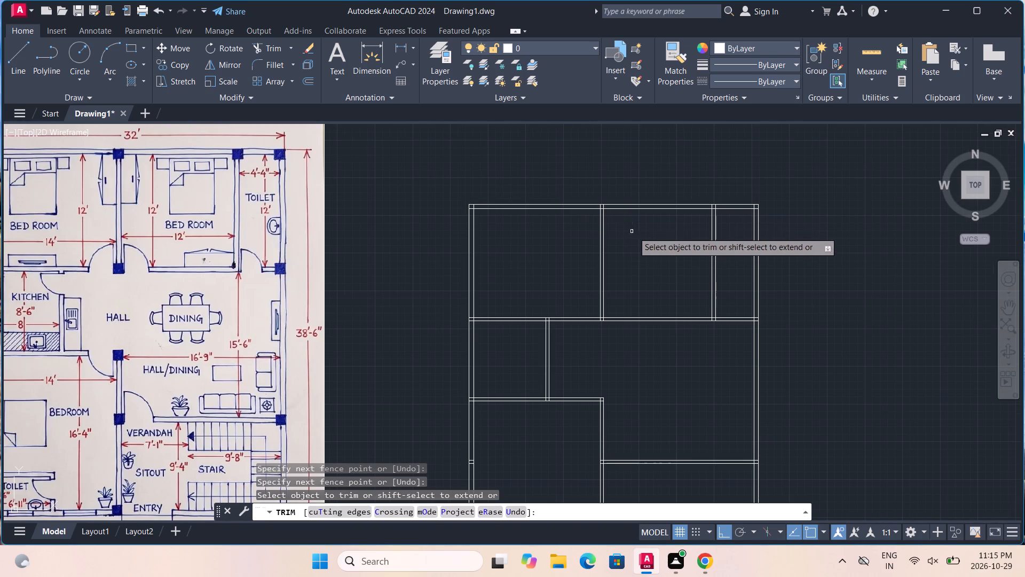
Trim the two leftover partition line stubs out of the outer wall beside the lower bedroom.
{"action": "middle_click_drag", "start_coordinate": [651, 251], "coordinate": [640, 200]}
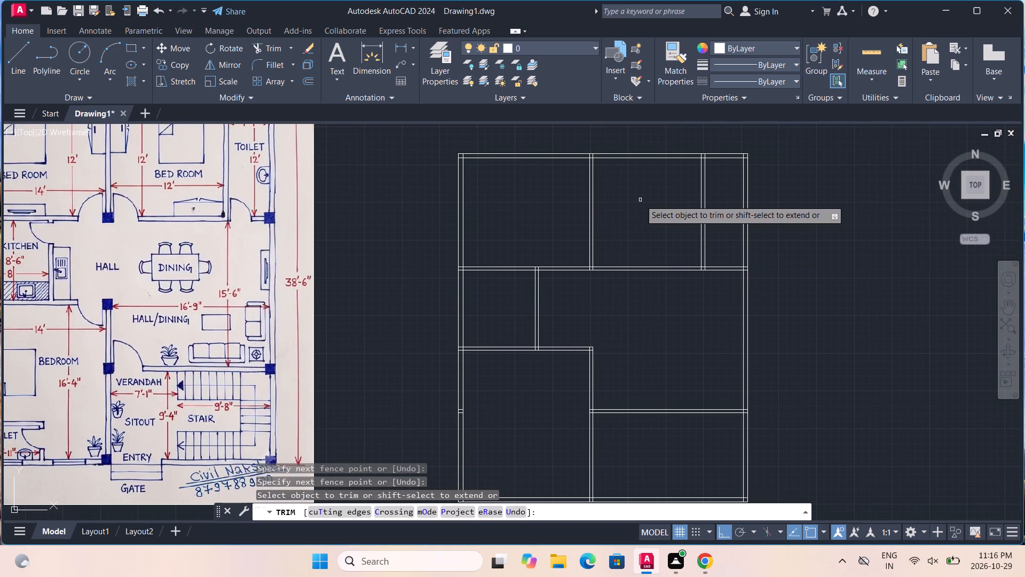
{"action": "middle_click_drag", "start_coordinate": [516, 391], "coordinate": [570, 279]}
{"action": "scroll", "coordinate": [536, 284], "scroll_direction": "up", "scroll_amount": 3}
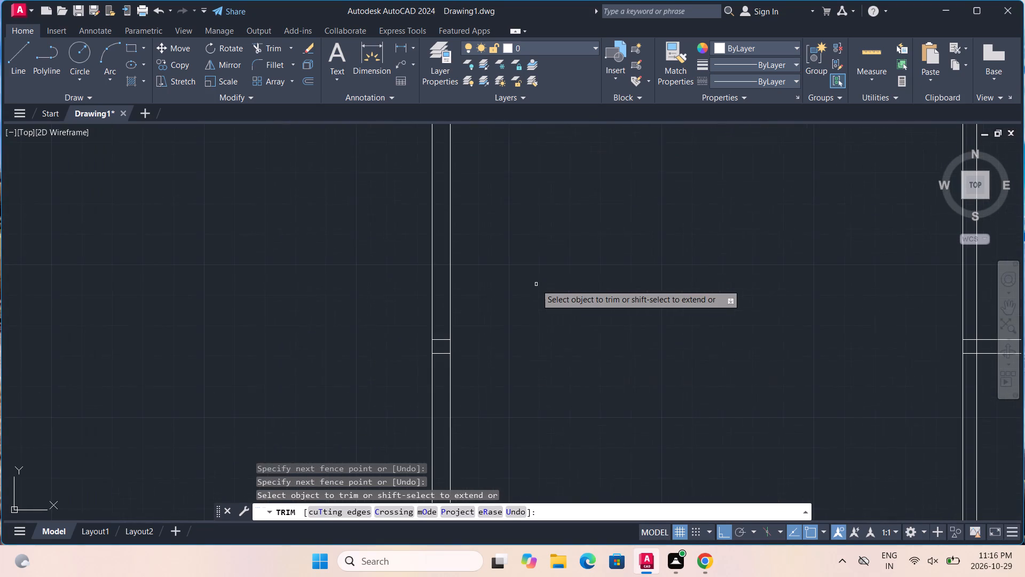
{"action": "left_click_drag", "start_coordinate": [442, 337], "coordinate": [442, 364]}
{"action": "scroll", "coordinate": [557, 288], "scroll_direction": "down", "scroll_amount": 3}
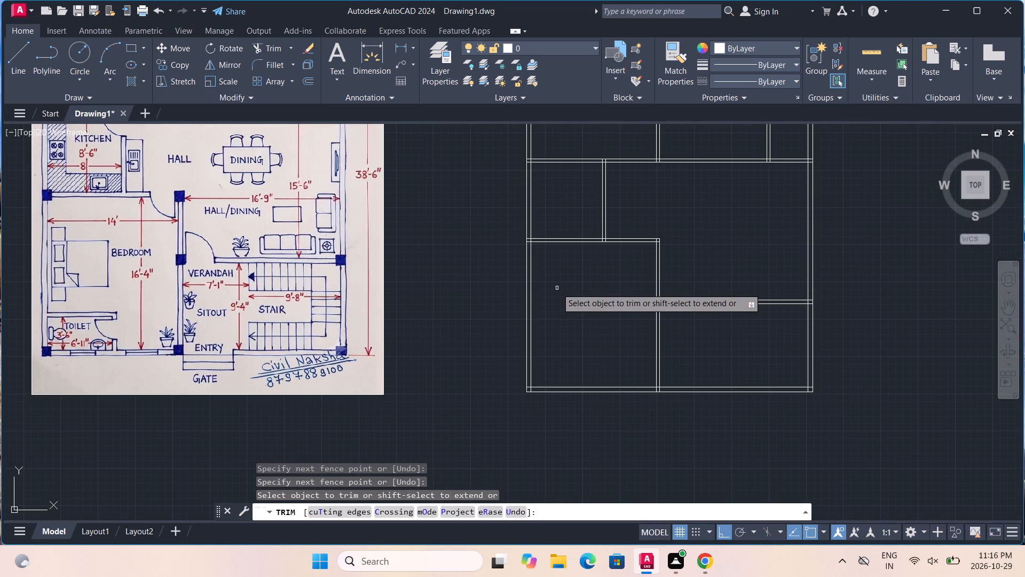
{"action": "key", "text": "Escape"}
{"action": "key", "text": "Escape"}
{"action": "key", "text": "Escape"}
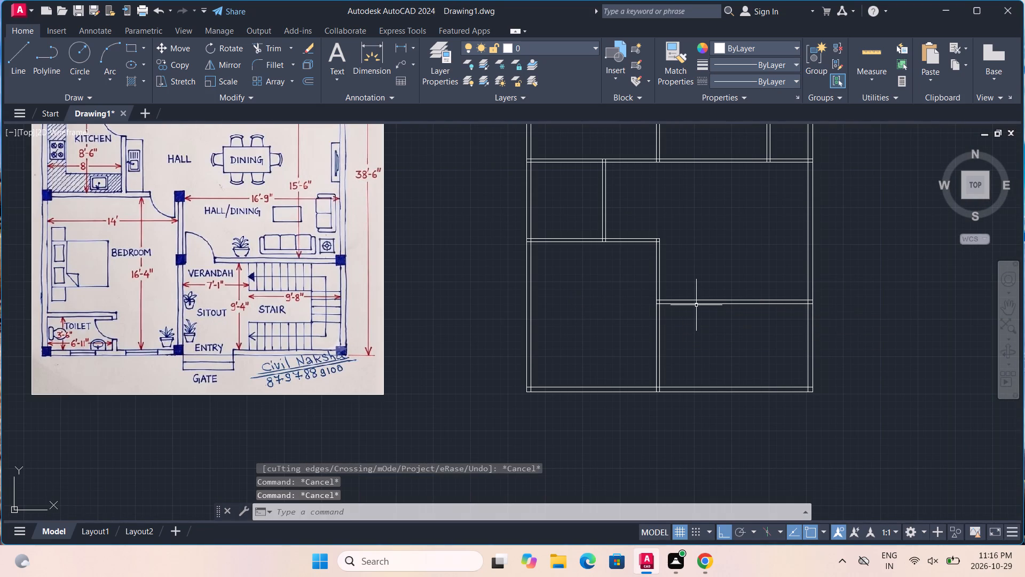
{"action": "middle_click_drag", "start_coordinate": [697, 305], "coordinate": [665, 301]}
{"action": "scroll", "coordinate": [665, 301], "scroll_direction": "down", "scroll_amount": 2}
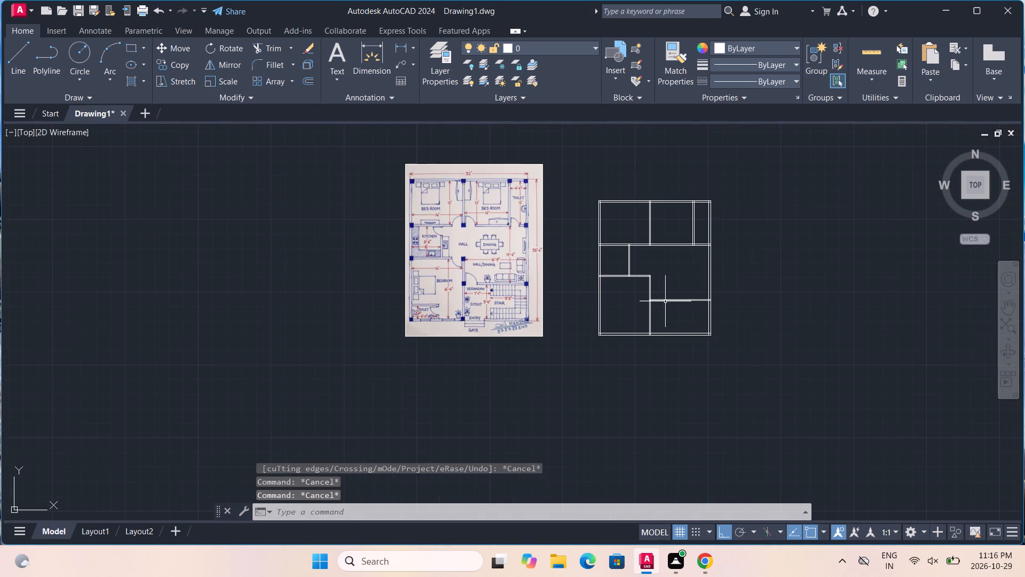
Copy the complete wall layout horizontally from its lower-left corner, placing the duplicate beside the original and clear of its outer wall.
{"action": "scroll", "coordinate": [602, 339], "scroll_direction": "up", "scroll_amount": 3}
{"action": "left_click", "coordinate": [586, 330]}
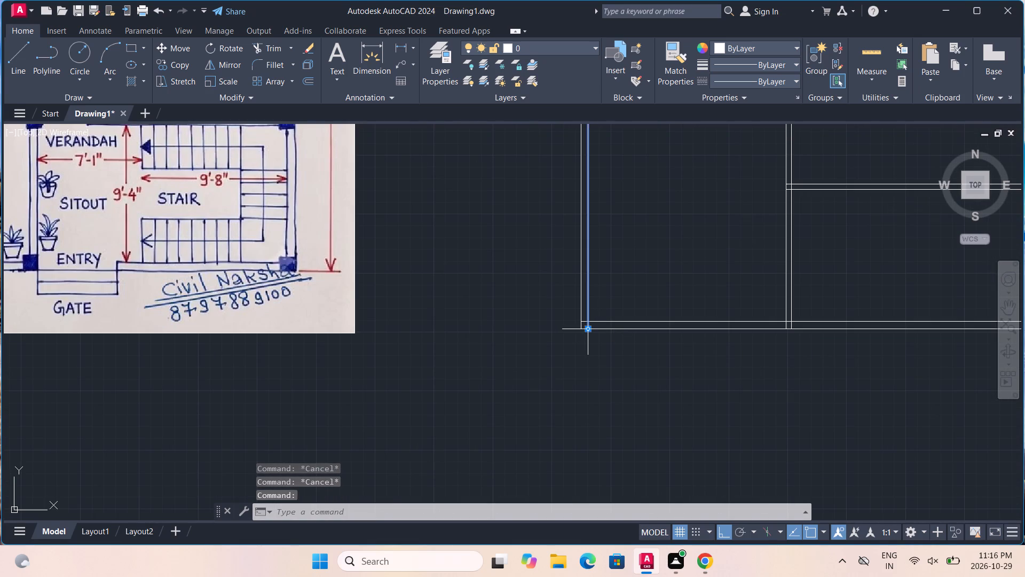
{"action": "scroll", "coordinate": [586, 330], "scroll_direction": "down", "scroll_amount": 6}
{"action": "left_click_drag", "start_coordinate": [643, 335], "coordinate": [572, 299]}
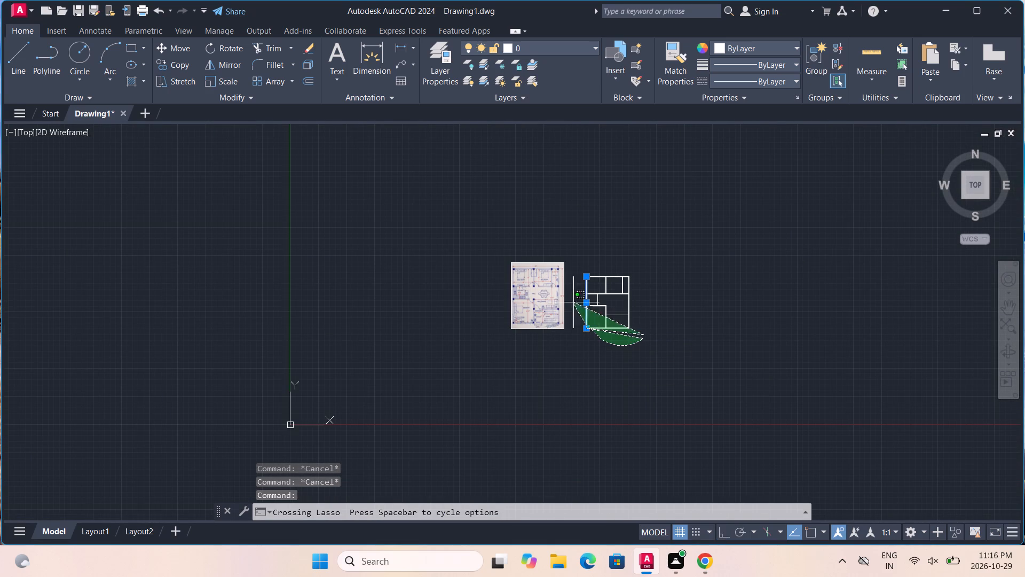
{"action": "left_click_drag", "start_coordinate": [572, 299], "coordinate": [616, 241]}
{"action": "scroll", "coordinate": [626, 294], "scroll_direction": "up", "scroll_amount": 3}
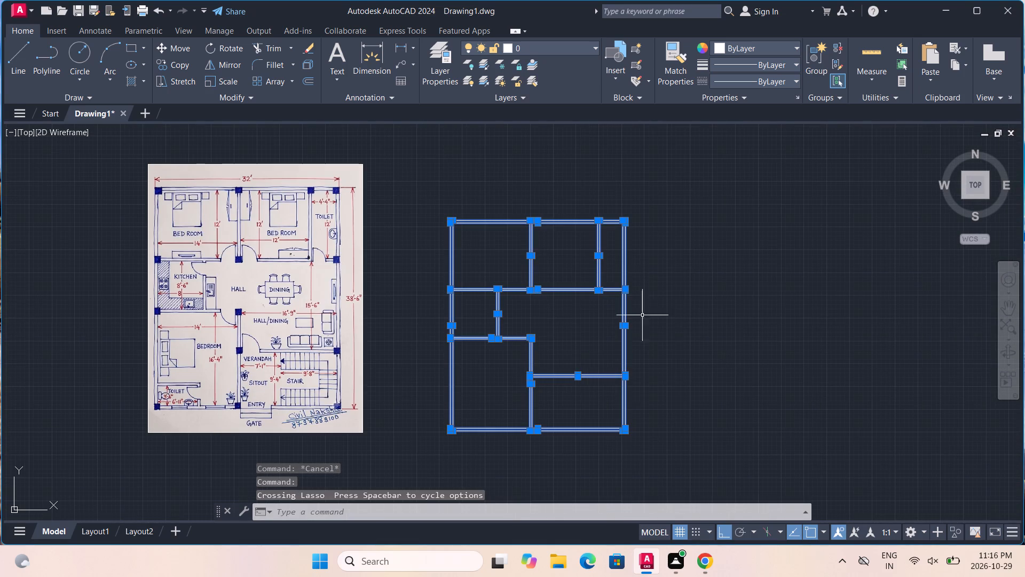
{"action": "left_click_drag", "start_coordinate": [659, 408], "coordinate": [566, 173]}
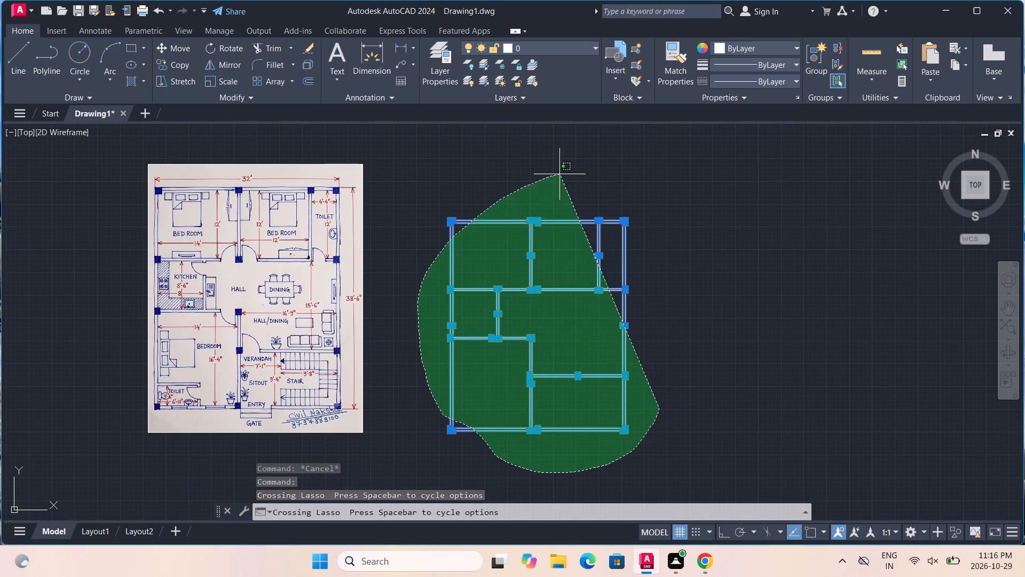
{"action": "left_click_drag", "start_coordinate": [566, 173], "coordinate": [576, 170]}
{"action": "right_click", "coordinate": [527, 348]}
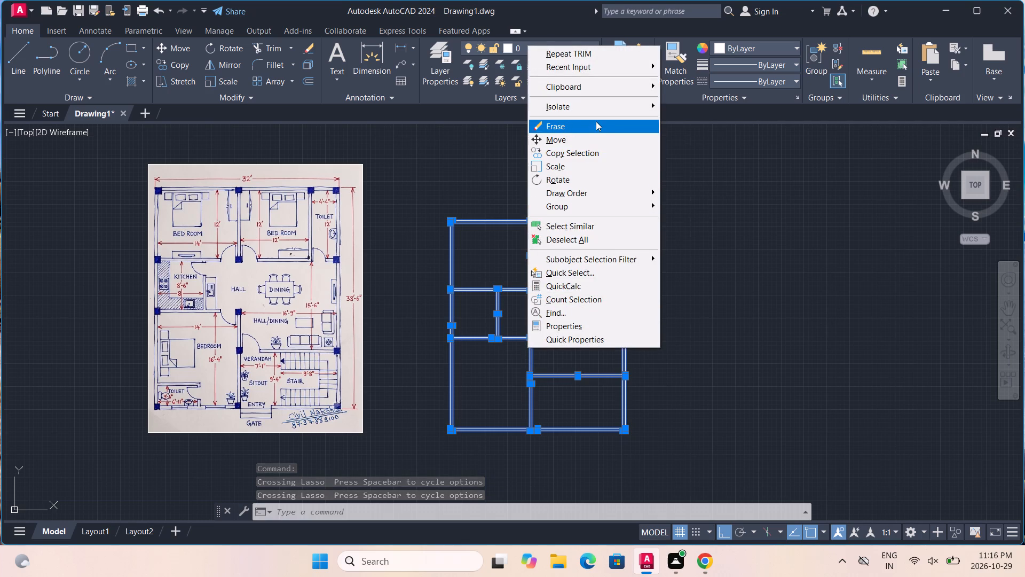
{"action": "key", "text": "Escape"}
{"action": "key", "text": "c"}
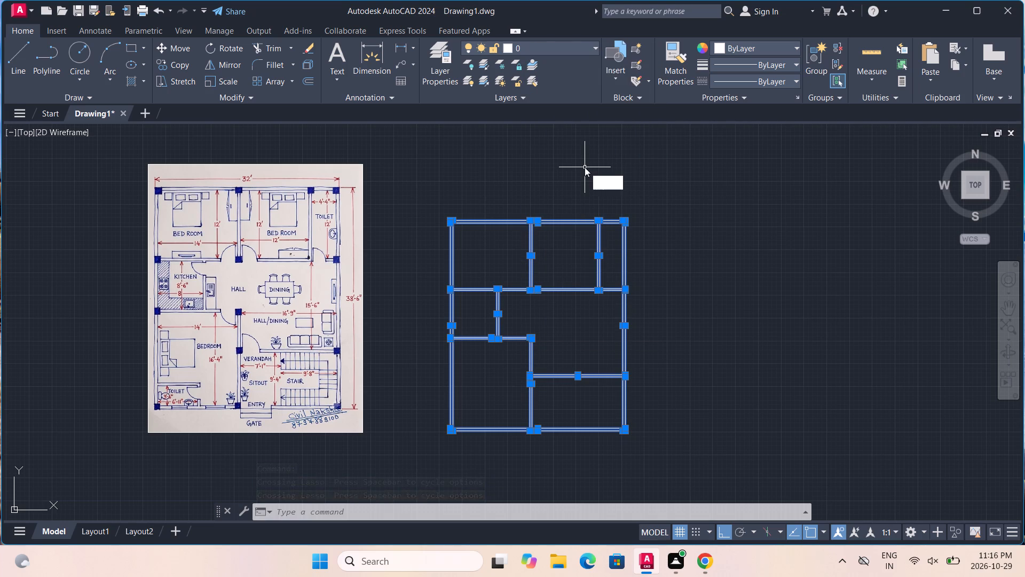
{"action": "key", "text": "o"}
{"action": "key", "text": "Return"}
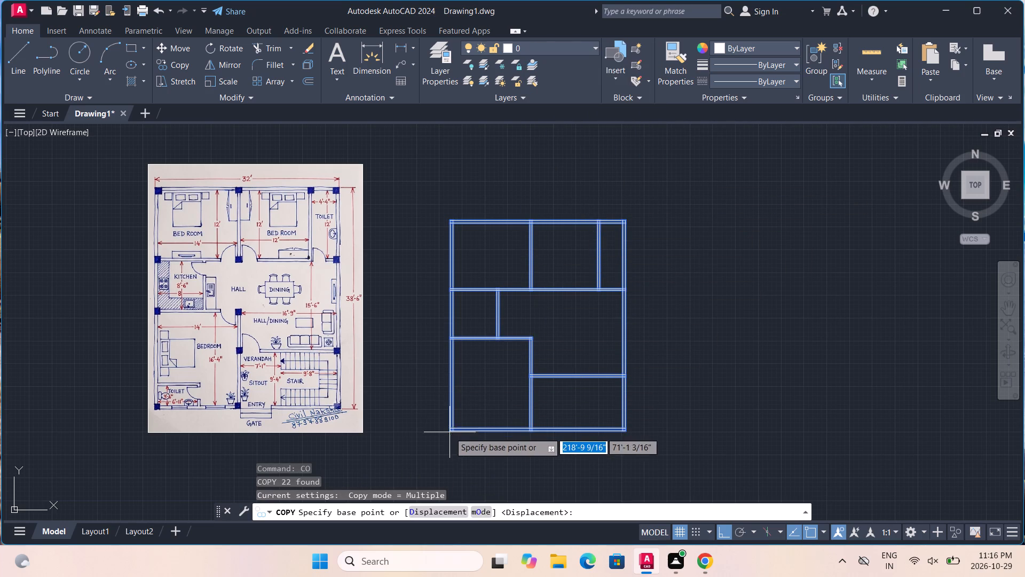
{"action": "left_click", "coordinate": [446, 435]}
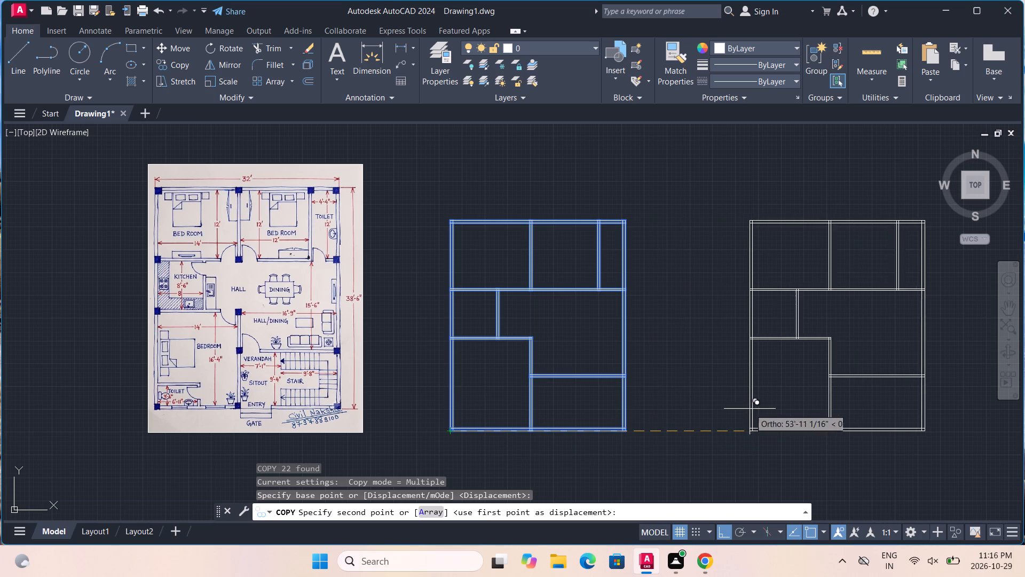
{"action": "left_click", "coordinate": [768, 406]}
{"action": "key", "text": "Escape"}
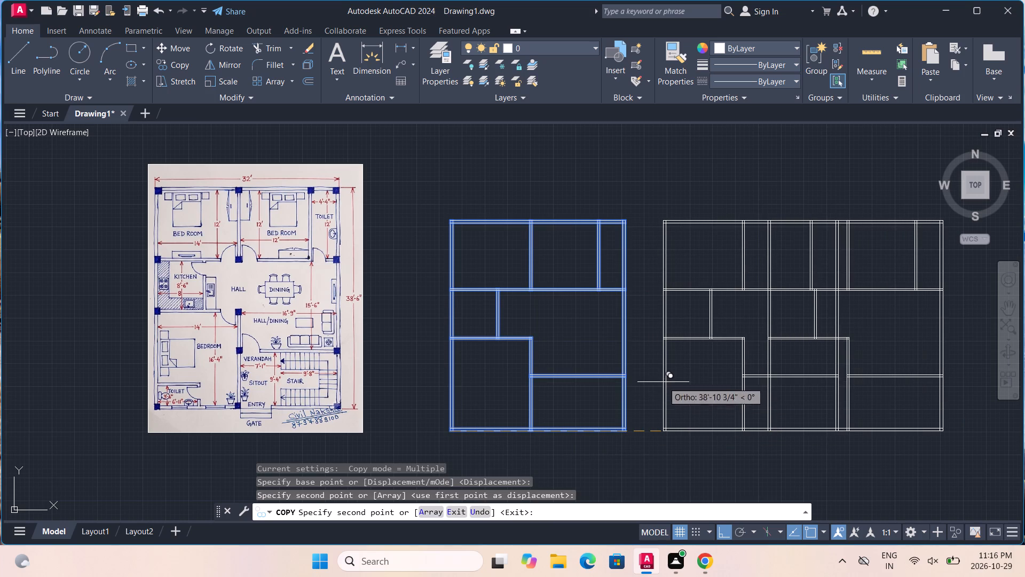
{"action": "key", "text": "Escape"}
Examine the door positions in the reference plan's bedrooms, toilet, kitchen and hall against the drafted partitions.
{"action": "scroll", "coordinate": [609, 397], "scroll_direction": "up", "scroll_amount": 1}
{"action": "scroll", "coordinate": [561, 361], "scroll_direction": "down", "scroll_amount": 1}
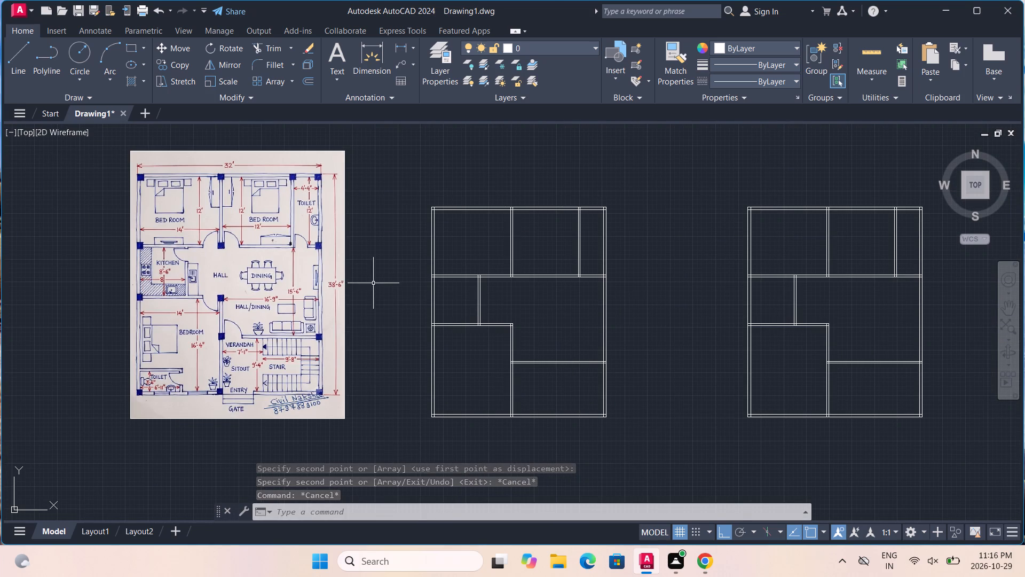
{"action": "middle_click_drag", "start_coordinate": [479, 260], "coordinate": [449, 277]}
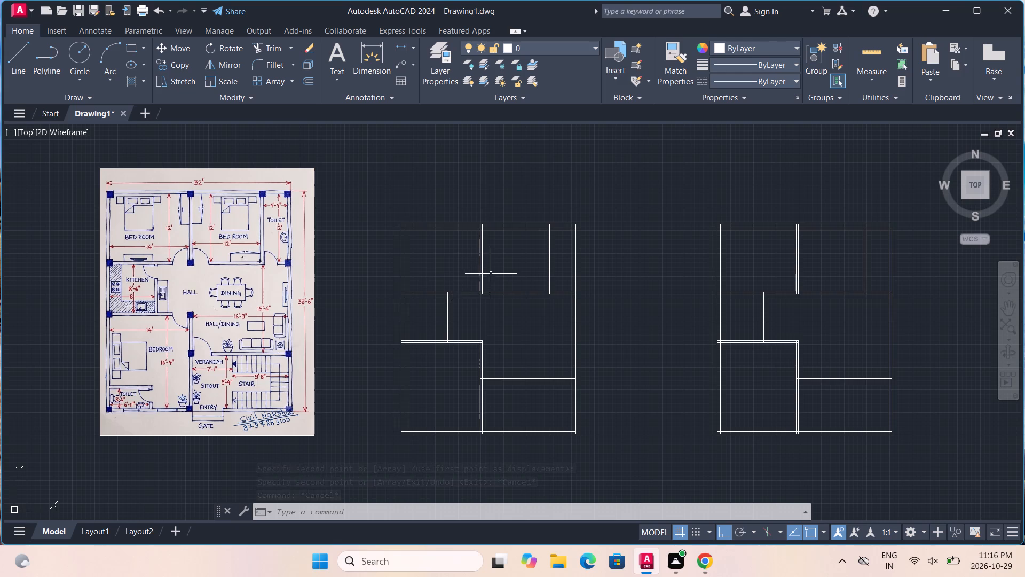
{"action": "scroll", "coordinate": [167, 253], "scroll_direction": "up", "scroll_amount": 1}
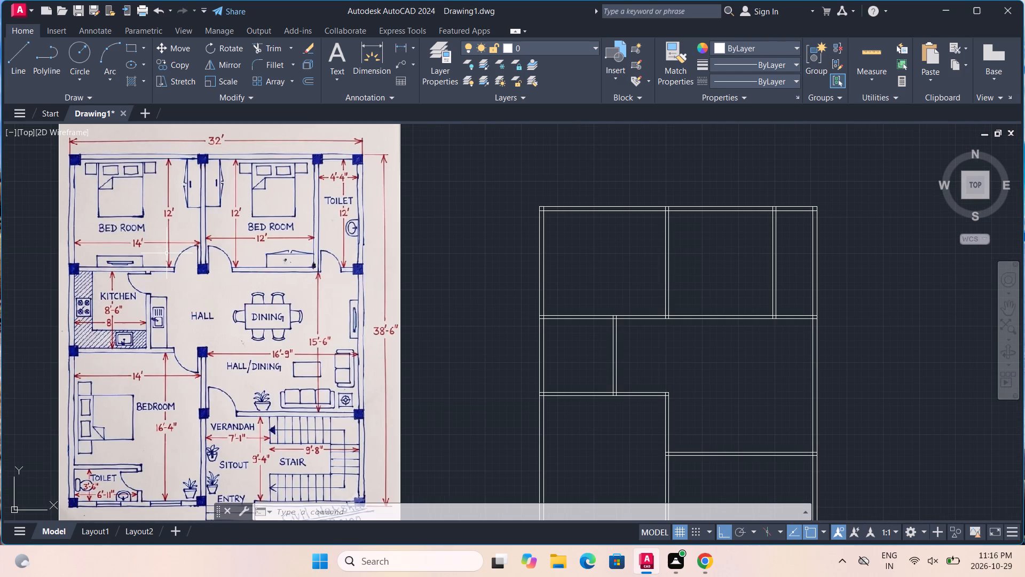
{"action": "scroll", "coordinate": [174, 253], "scroll_direction": "down", "scroll_amount": 1}
{"action": "scroll", "coordinate": [216, 259], "scroll_direction": "up", "scroll_amount": 1}
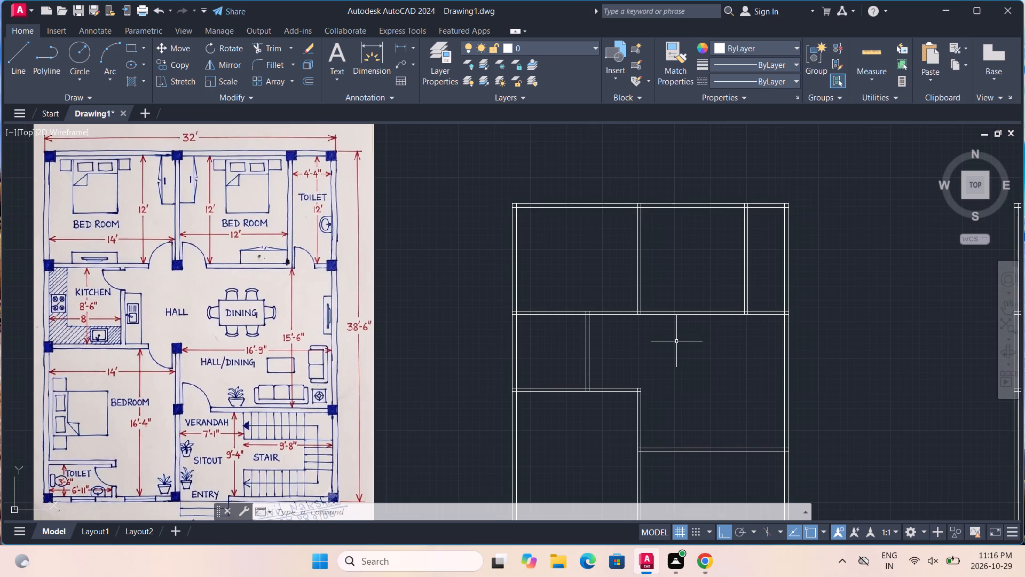
{"action": "middle_click_drag", "start_coordinate": [676, 341], "coordinate": [675, 306]}
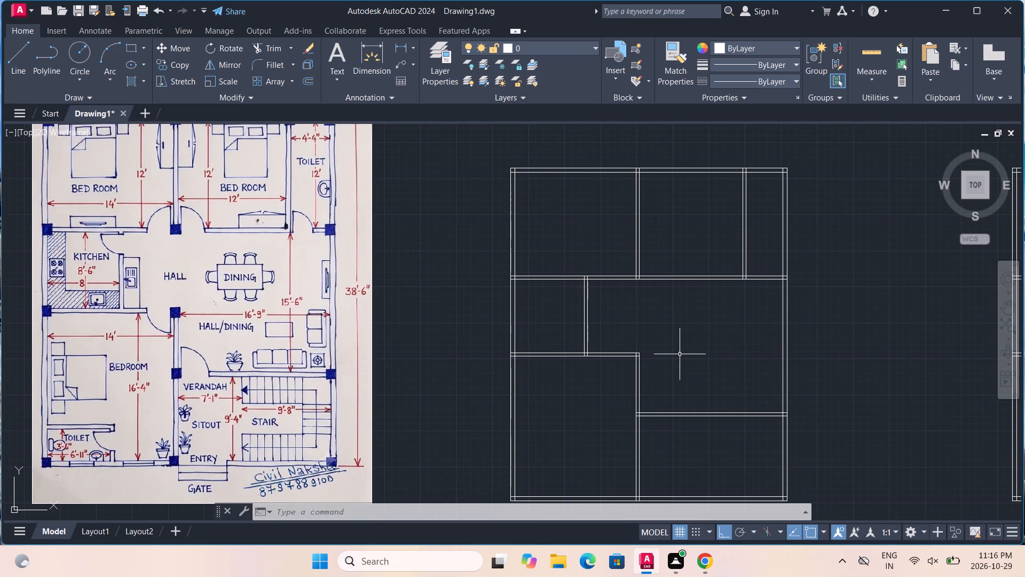
{"action": "middle_click_drag", "start_coordinate": [692, 356], "coordinate": [673, 318]}
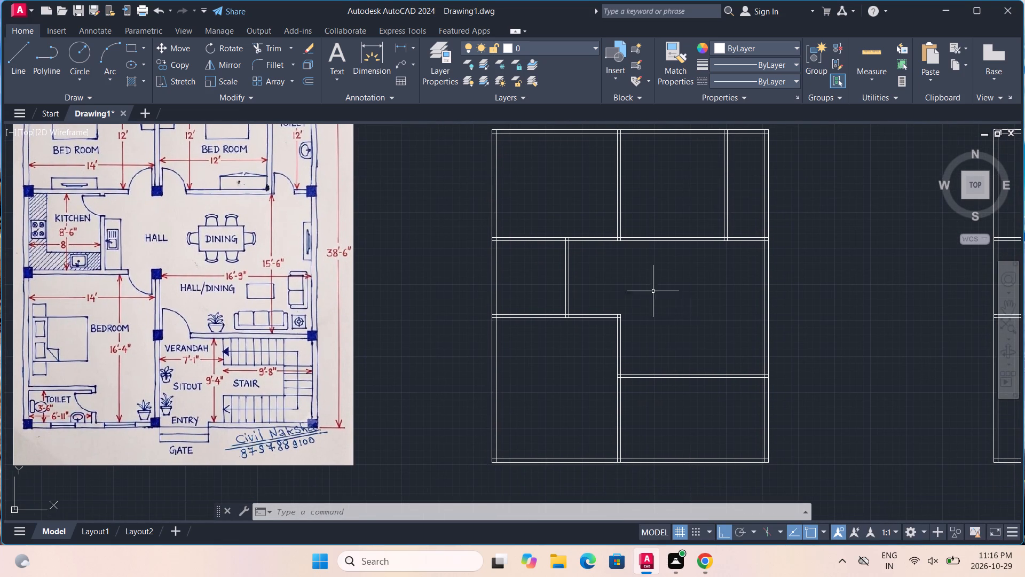
{"action": "scroll", "coordinate": [343, 280], "scroll_direction": "down", "scroll_amount": 1}
{"action": "middle_click_drag", "start_coordinate": [554, 283], "coordinate": [557, 309]}
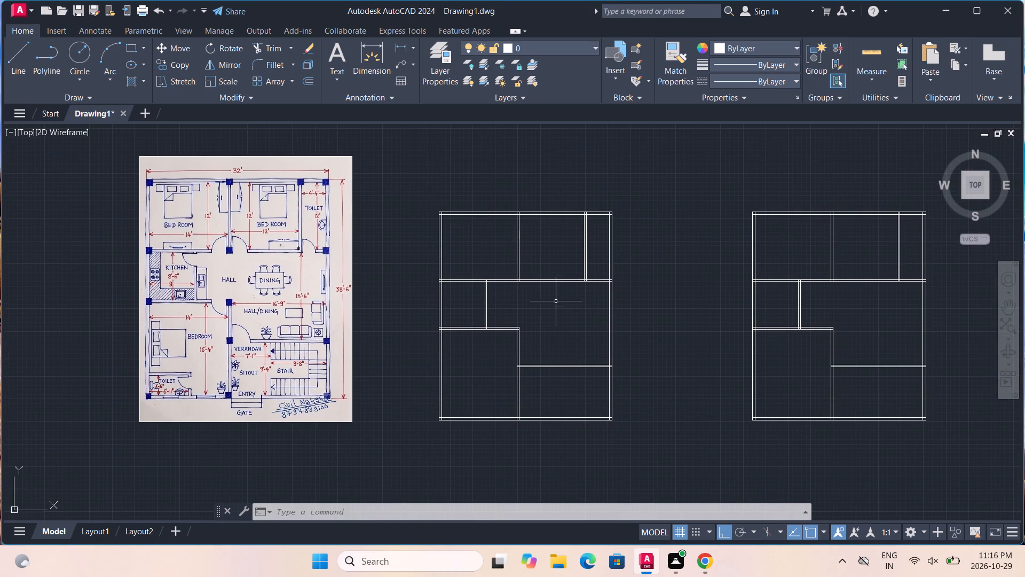
{"action": "scroll", "coordinate": [556, 301], "scroll_direction": "up", "scroll_amount": 1}
{"action": "scroll", "coordinate": [555, 297], "scroll_direction": "down", "scroll_amount": 1}
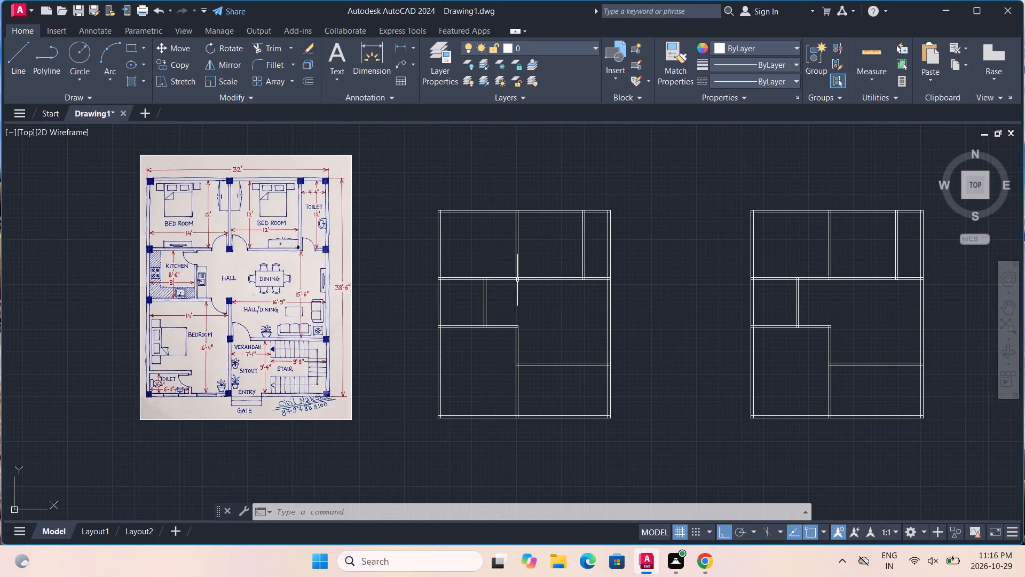
Mark the upper 14' bedroom's door opening by offsetting the bedroom partition line 6" into the room and that line another 2'9".
{"action": "scroll", "coordinate": [492, 281], "scroll_direction": "up", "scroll_amount": 3}
{"action": "middle_click_drag", "start_coordinate": [504, 280], "coordinate": [501, 334]}
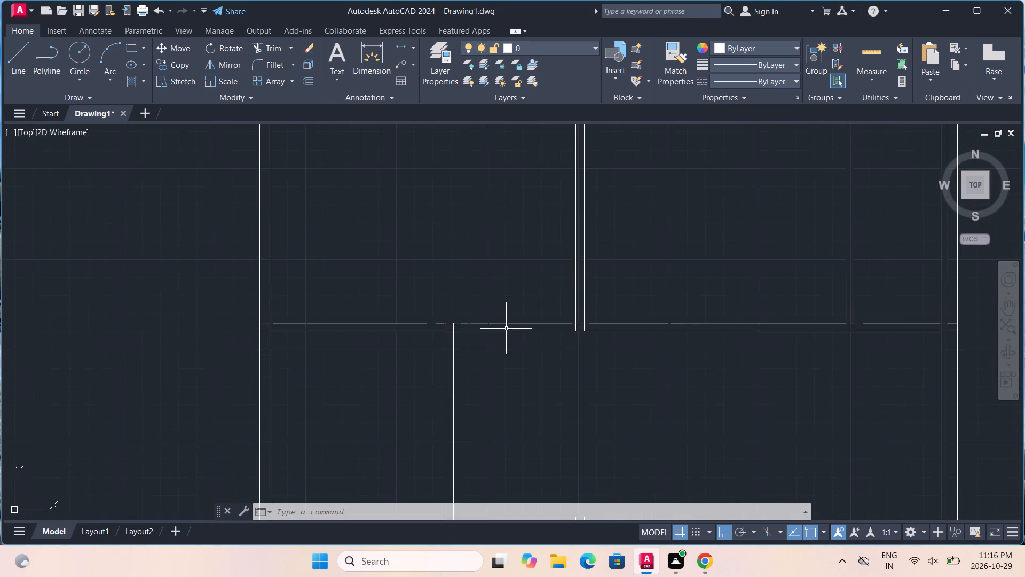
{"action": "scroll", "coordinate": [506, 326], "scroll_direction": "up", "scroll_amount": 1}
{"action": "left_click", "coordinate": [617, 293]}
{"action": "type", "text": "off"}
{"action": "key", "text": "Return"}
{"action": "left_click", "coordinate": [617, 293]}
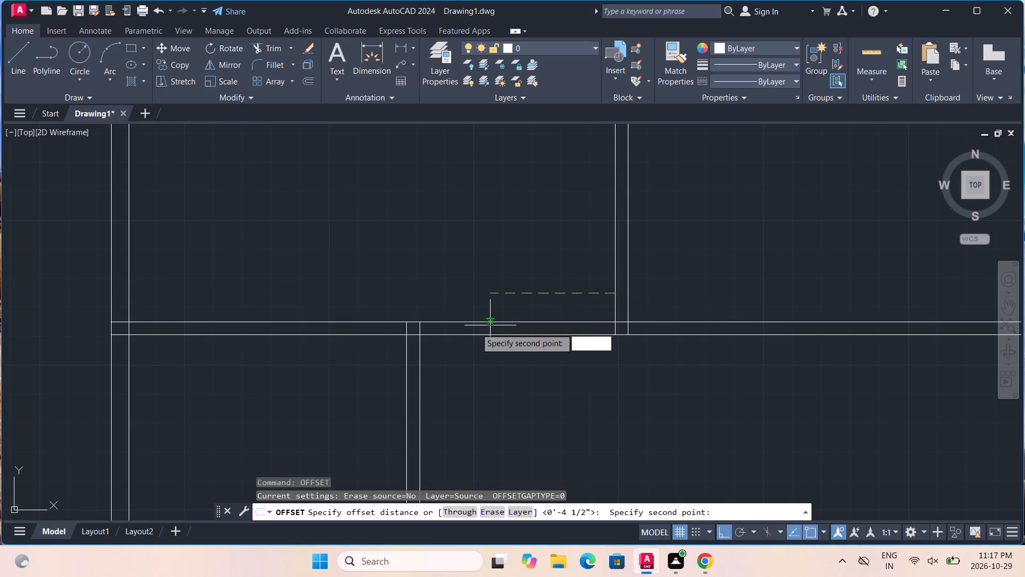
{"action": "type", "text": "6\""}
{"action": "key", "text": "Return"}
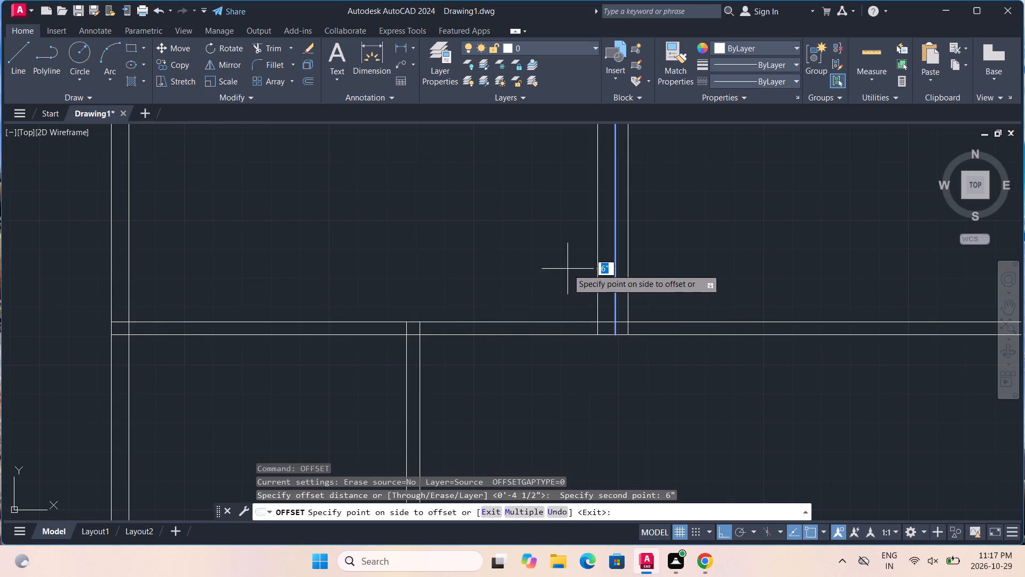
{"action": "left_click", "coordinate": [595, 281]}
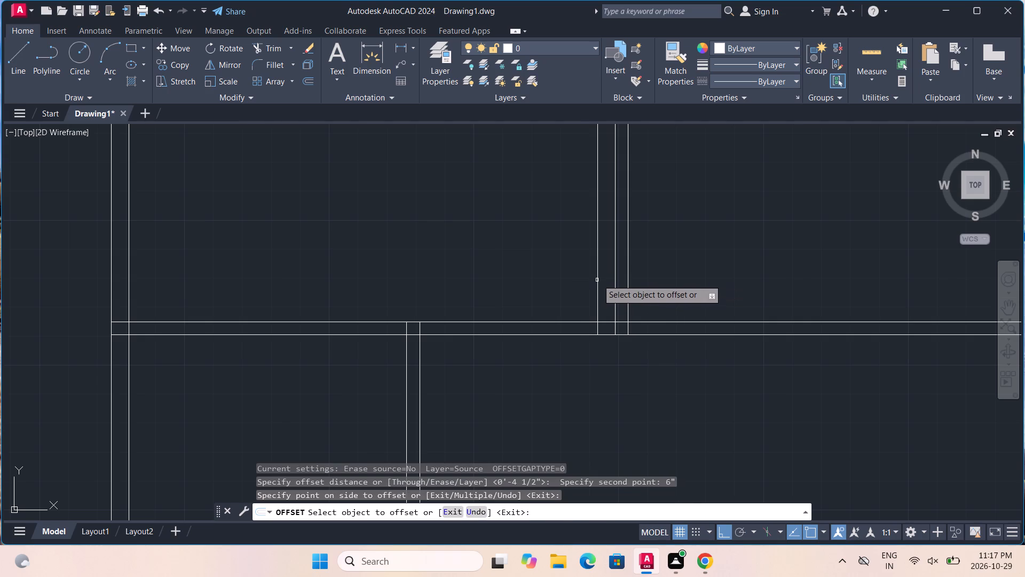
{"action": "left_click", "coordinate": [597, 279]}
{"action": "type", "text": "2'9"}
{"action": "key", "text": "shift+quotedbl"}
{"action": "key", "text": "Return"}
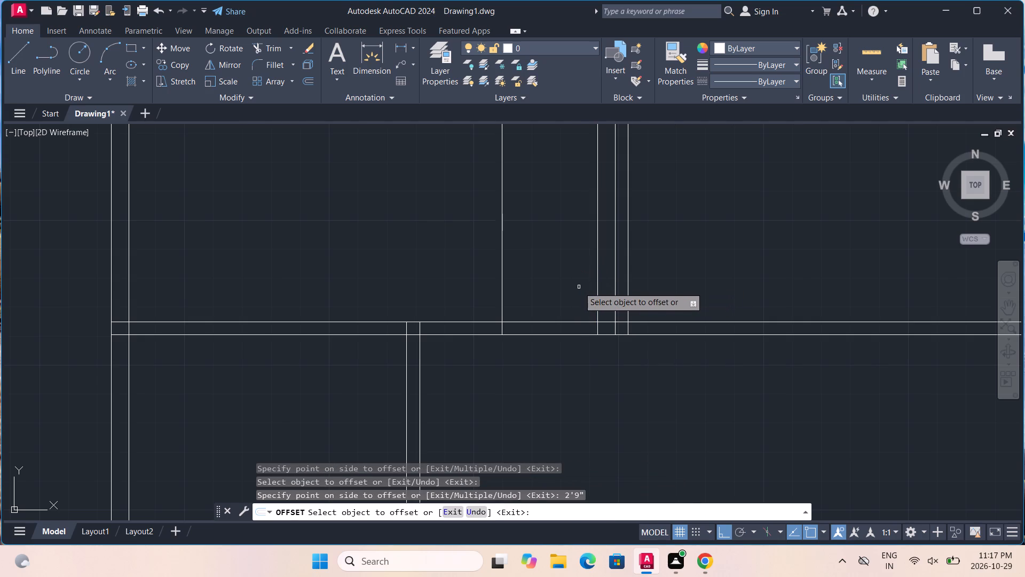
Mark the upper 12' bedroom's door opening by offsetting its side of the bedroom partition 6" inward and that line another 2'9".
{"action": "scroll", "coordinate": [579, 287], "scroll_direction": "down", "scroll_amount": 3}
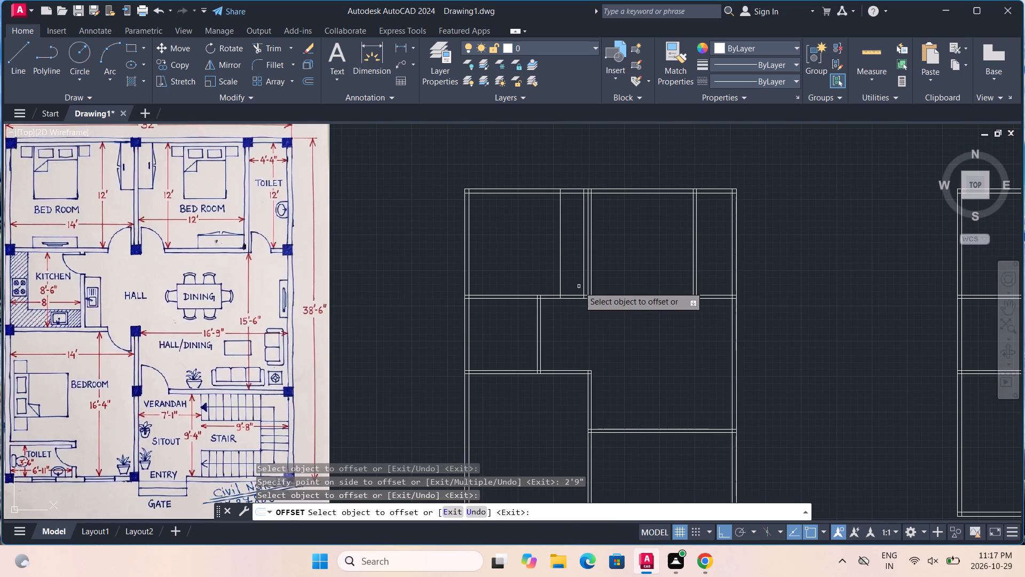
{"action": "scroll", "coordinate": [634, 287], "scroll_direction": "up", "scroll_amount": 2}
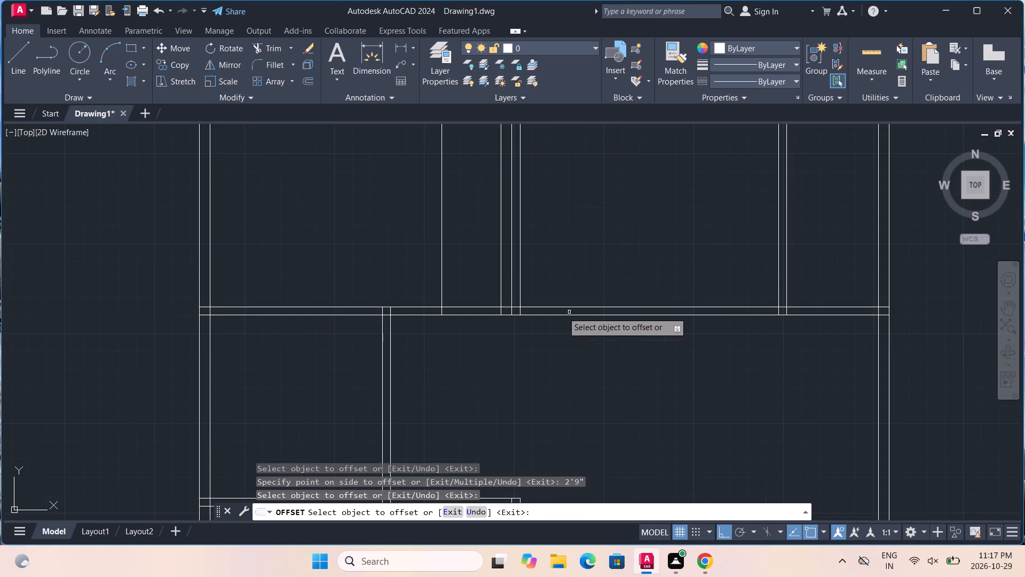
{"action": "left_click", "coordinate": [520, 286]}
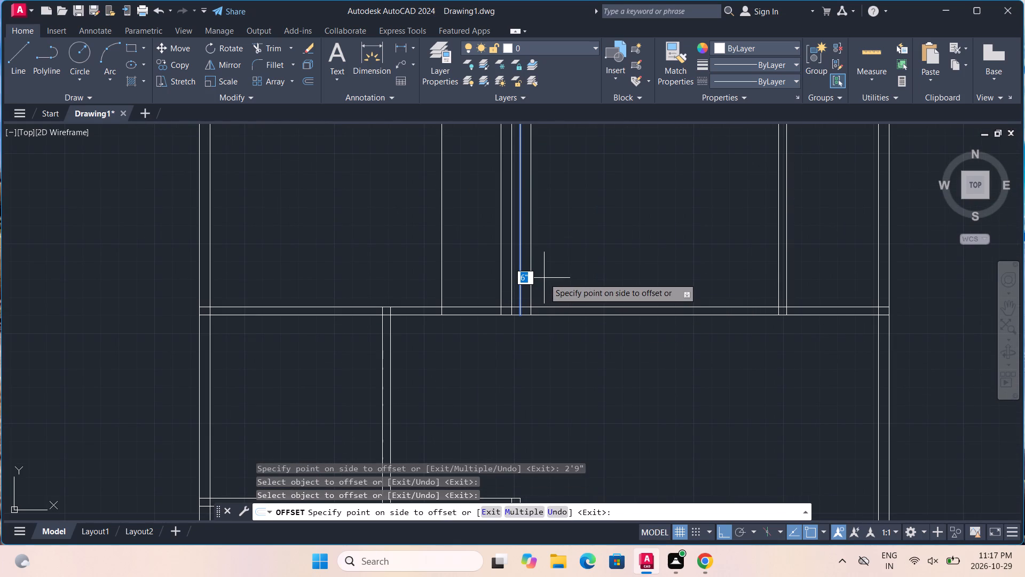
{"action": "left_click", "coordinate": [544, 278]}
{"action": "left_click", "coordinate": [532, 282]}
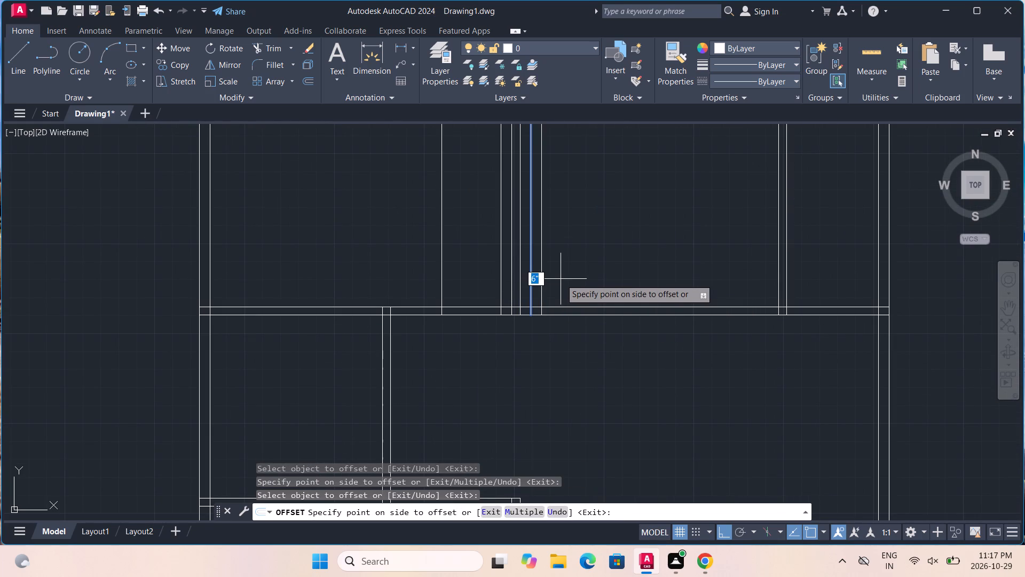
{"action": "type", "text": "2'0"}
{"action": "key", "text": "BackSpace"}
{"action": "type", "text": "9\""}
{"action": "key", "text": "Return"}
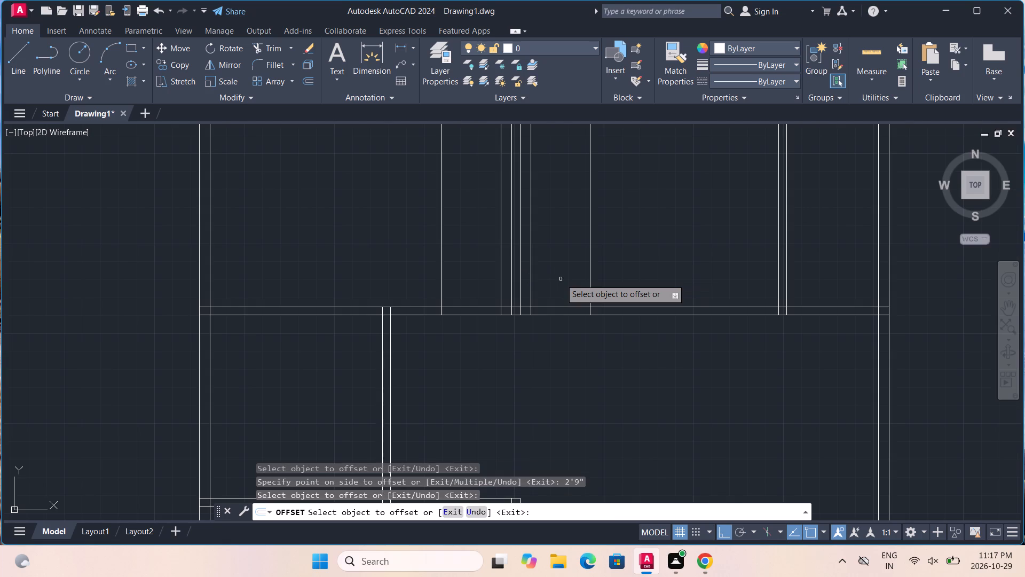
Mark the upper toilet's door opening by offsetting its partition line 6" into the toilet and that line another 2'3".
{"action": "scroll", "coordinate": [561, 279], "scroll_direction": "down", "scroll_amount": 3}
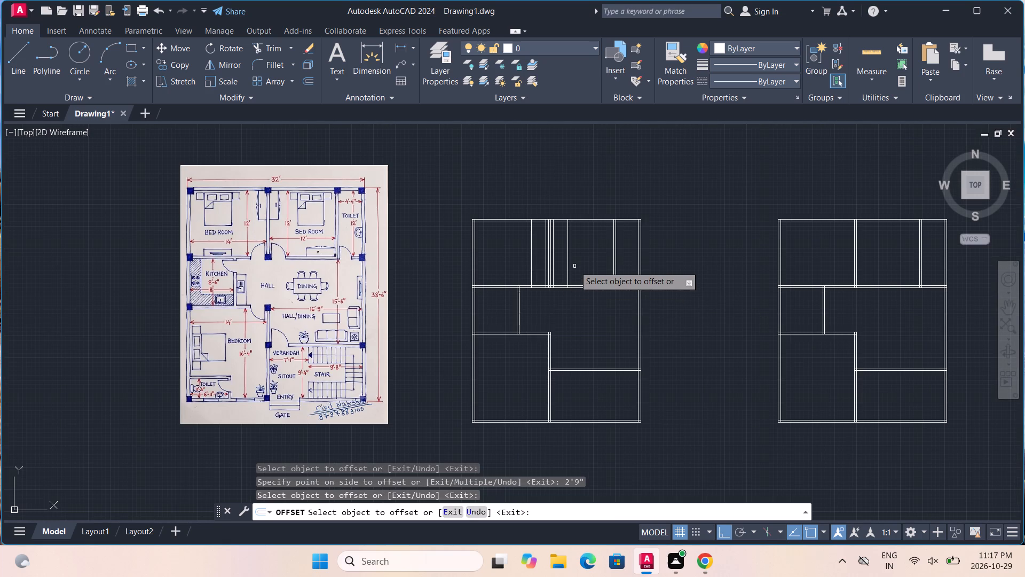
{"action": "scroll", "coordinate": [574, 266], "scroll_direction": "up", "scroll_amount": 1}
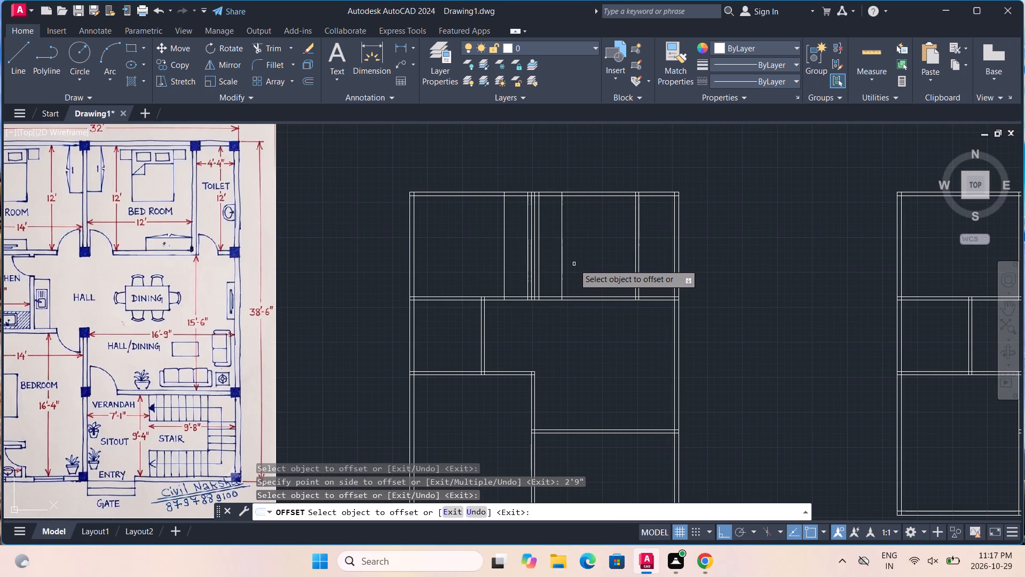
{"action": "scroll", "coordinate": [656, 295], "scroll_direction": "up", "scroll_amount": 3}
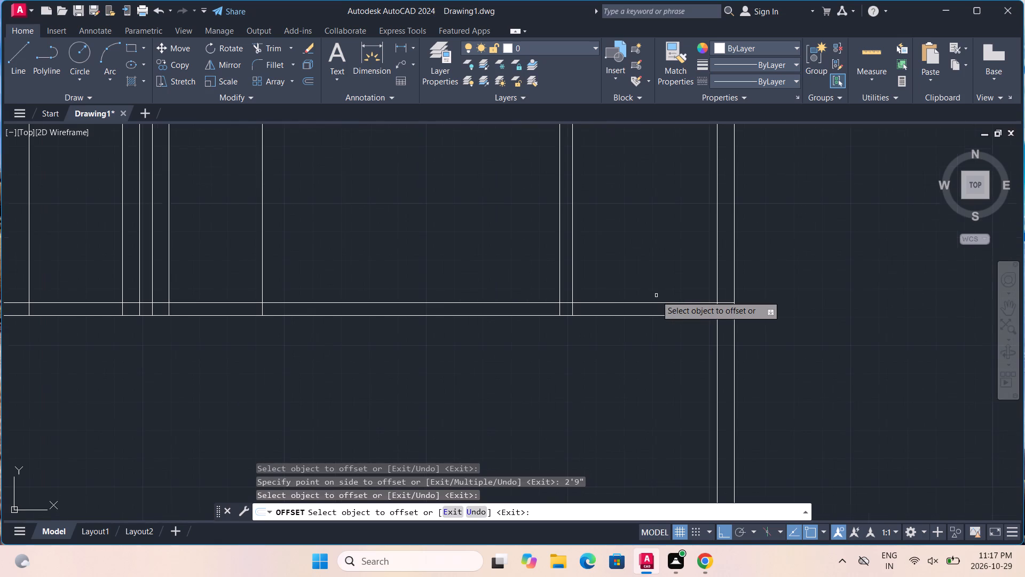
{"action": "left_click", "coordinate": [572, 286]}
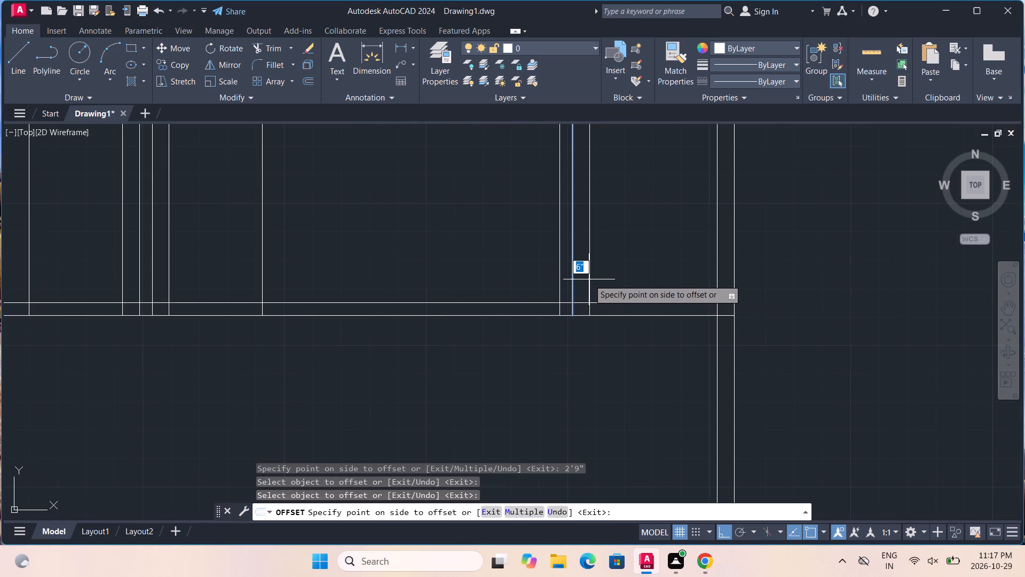
{"action": "type", "text": "6\""}
{"action": "key", "text": "Return"}
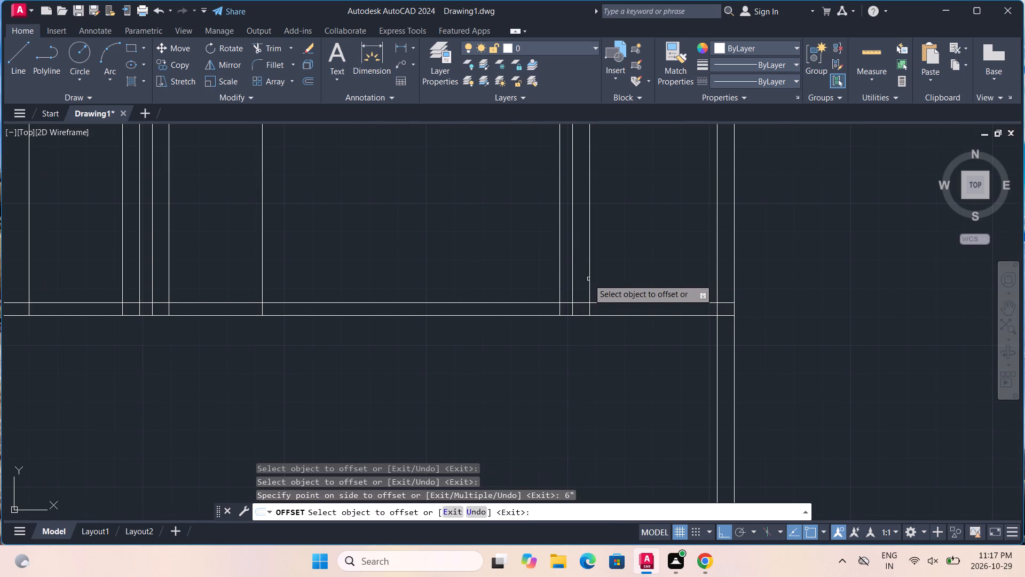
{"action": "left_click", "coordinate": [590, 275]}
{"action": "type", "text": "2'3\""}
{"action": "key", "text": "Return"}
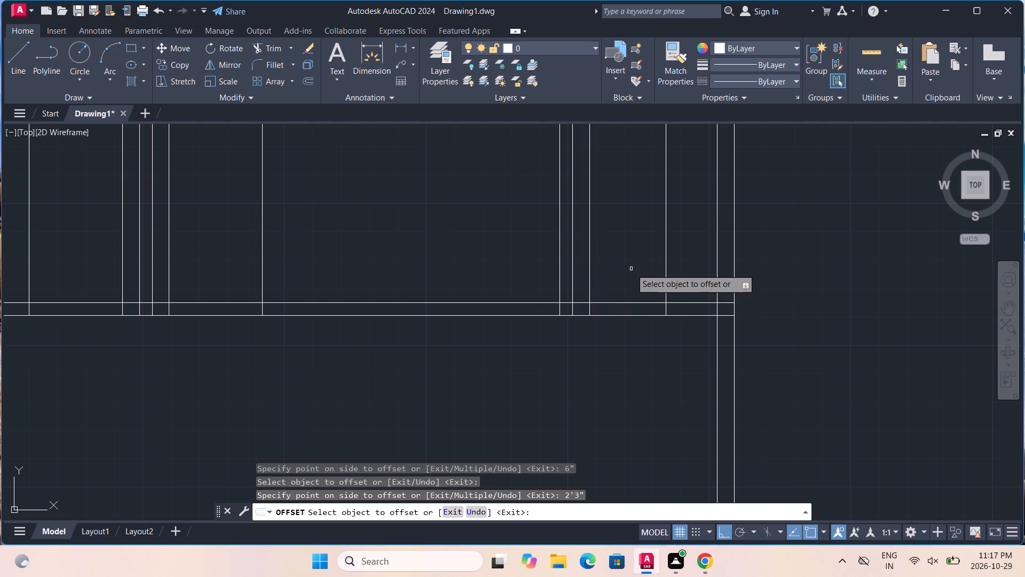
{"action": "scroll", "coordinate": [631, 269], "scroll_direction": "down", "scroll_amount": 2}
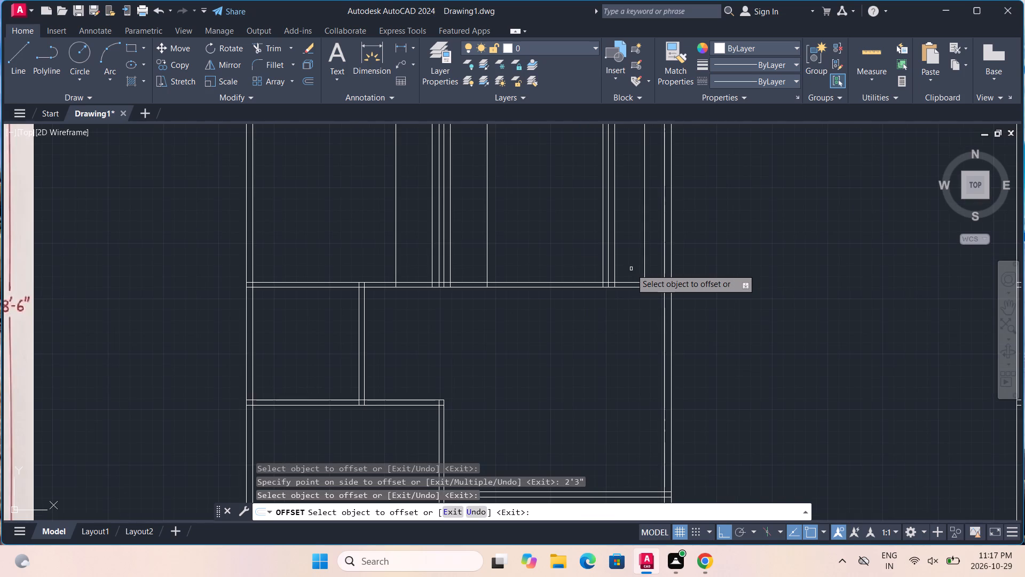
Mark the kitchen's door opening by offsetting the lower line of its upper wall 6" into the kitchen and that line another 2'6".
{"action": "scroll", "coordinate": [631, 269], "scroll_direction": "down", "scroll_amount": 1}
{"action": "middle_click_drag", "start_coordinate": [509, 299], "coordinate": [630, 306]}
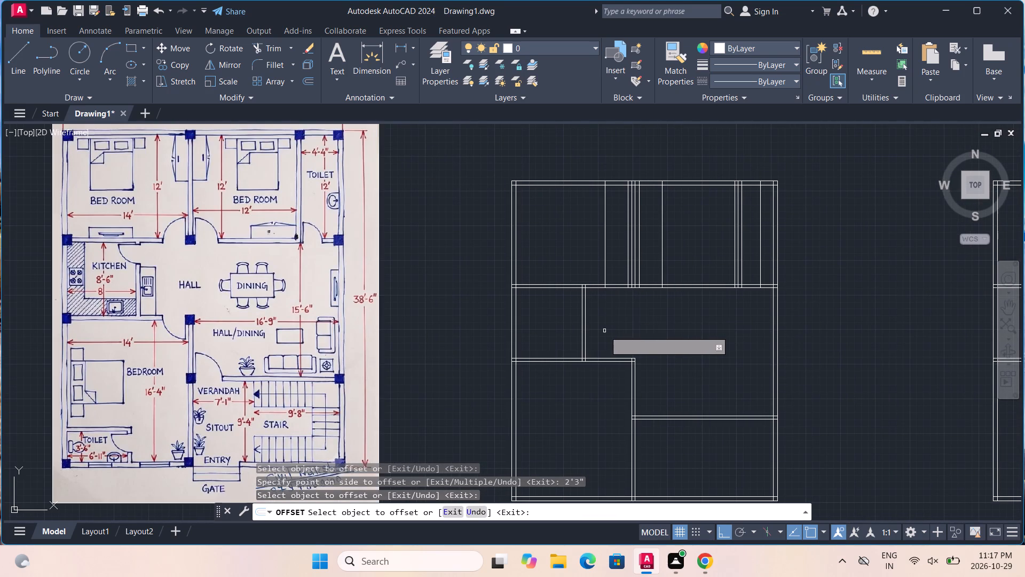
{"action": "scroll", "coordinate": [601, 322], "scroll_direction": "up", "scroll_amount": 1}
{"action": "scroll", "coordinate": [650, 338], "scroll_direction": "up", "scroll_amount": 1}
{"action": "middle_click_drag", "start_coordinate": [650, 337], "coordinate": [642, 312]}
{"action": "scroll", "coordinate": [638, 314], "scroll_direction": "up", "scroll_amount": 1}
{"action": "scroll", "coordinate": [638, 314], "scroll_direction": "down", "scroll_amount": 1}
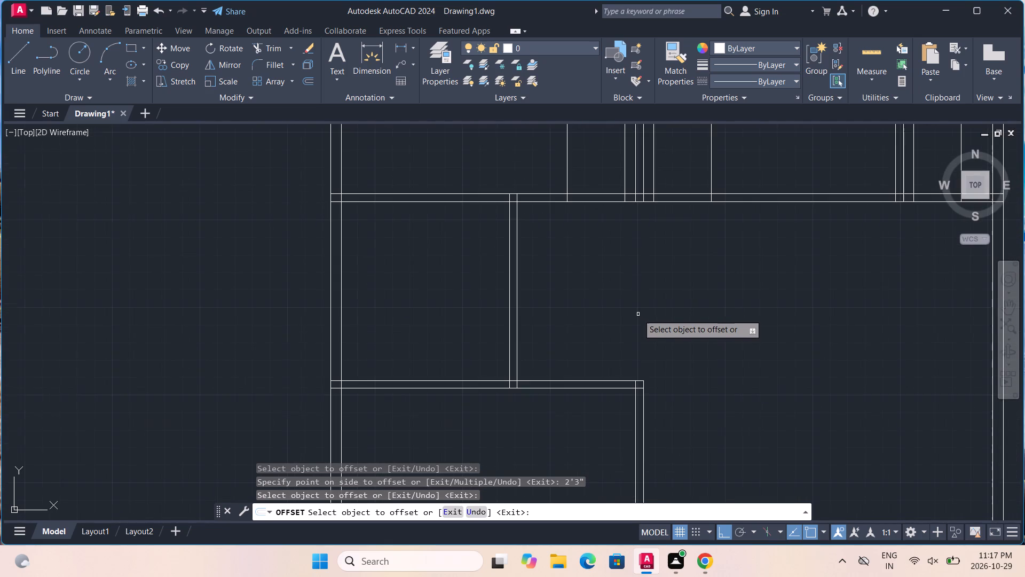
{"action": "scroll", "coordinate": [543, 282], "scroll_direction": "down", "scroll_amount": 1}
{"action": "middle_click_drag", "start_coordinate": [543, 272], "coordinate": [674, 290]}
{"action": "scroll", "coordinate": [675, 289], "scroll_direction": "down", "scroll_amount": 1}
{"action": "scroll", "coordinate": [655, 270], "scroll_direction": "up", "scroll_amount": 2}
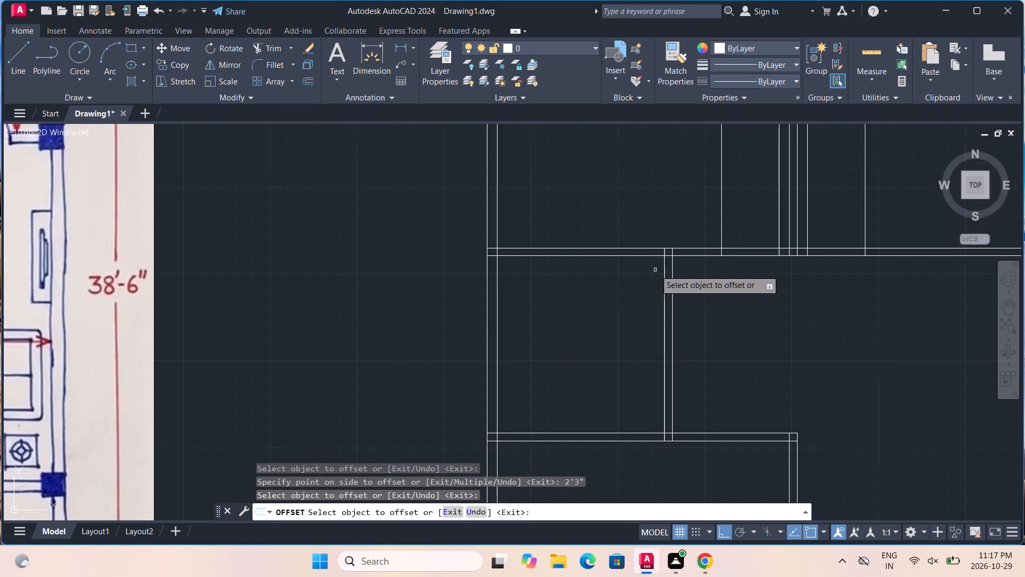
{"action": "left_click", "coordinate": [668, 256]}
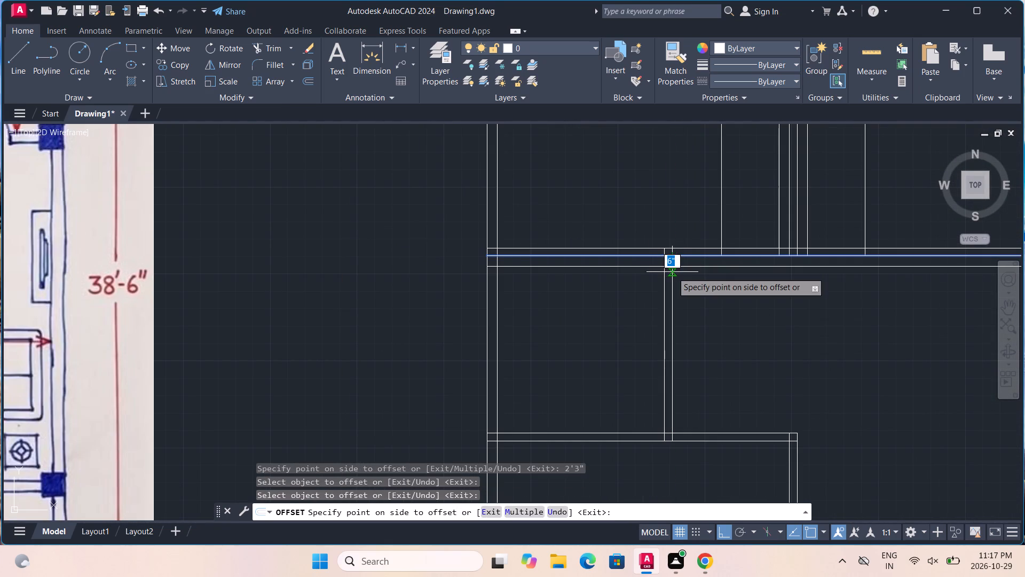
{"action": "left_click", "coordinate": [672, 272]}
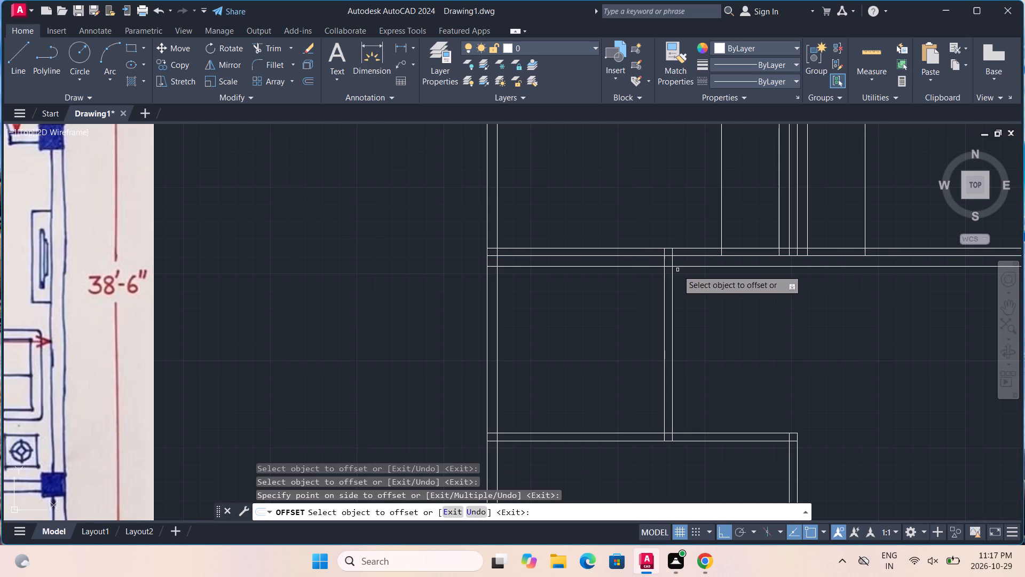
{"action": "left_click", "coordinate": [680, 268]}
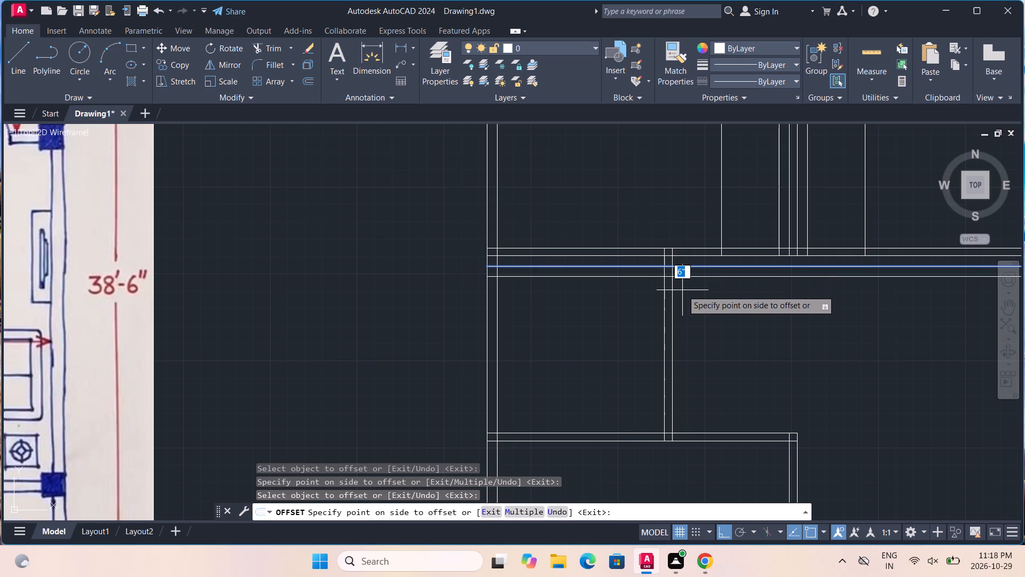
{"action": "type", "text": "2'6\""}
{"action": "key", "text": "Return"}
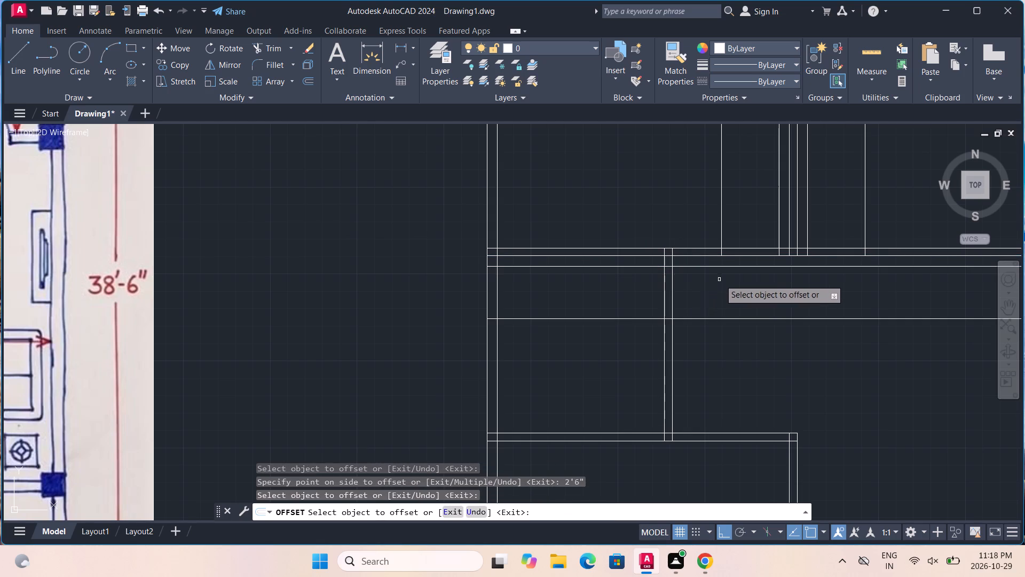
Offset the hall-side line of the lower bedroom's vertical partition toward the hall for the verandah door opening.
{"action": "scroll", "coordinate": [720, 281], "scroll_direction": "down", "scroll_amount": 2}
{"action": "middle_click_drag", "start_coordinate": [793, 364], "coordinate": [792, 363]}
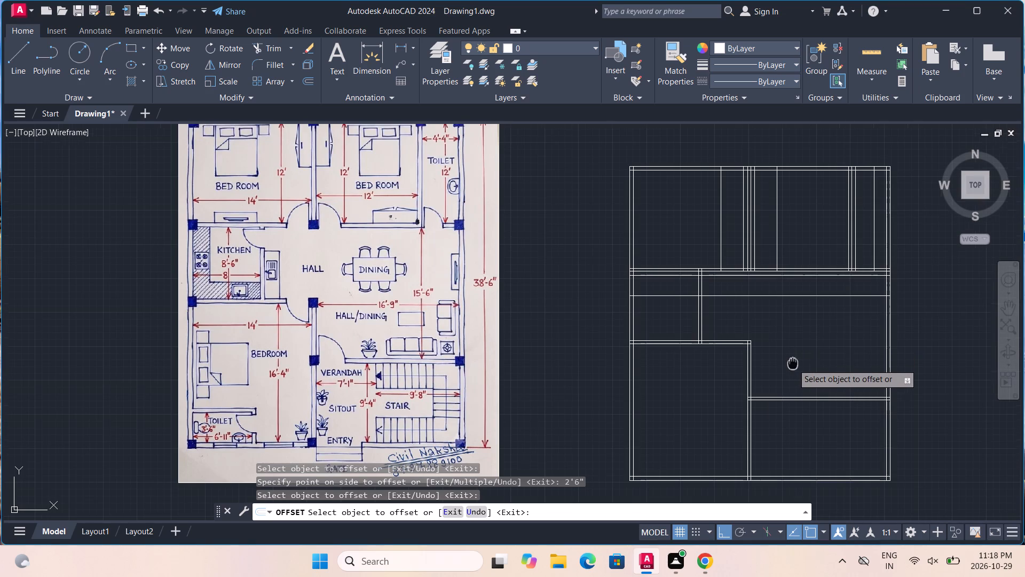
{"action": "middle_click_drag", "start_coordinate": [792, 363], "coordinate": [732, 316]}
{"action": "scroll", "coordinate": [719, 341], "scroll_direction": "up", "scroll_amount": 1}
{"action": "scroll", "coordinate": [722, 337], "scroll_direction": "down", "scroll_amount": 1}
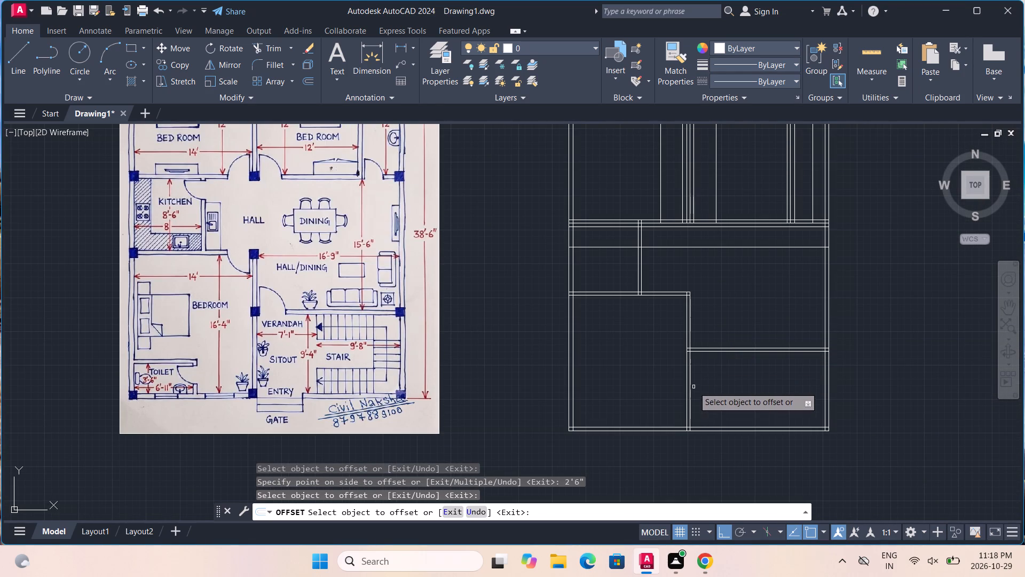
{"action": "scroll", "coordinate": [689, 400], "scroll_direction": "up", "scroll_amount": 1}
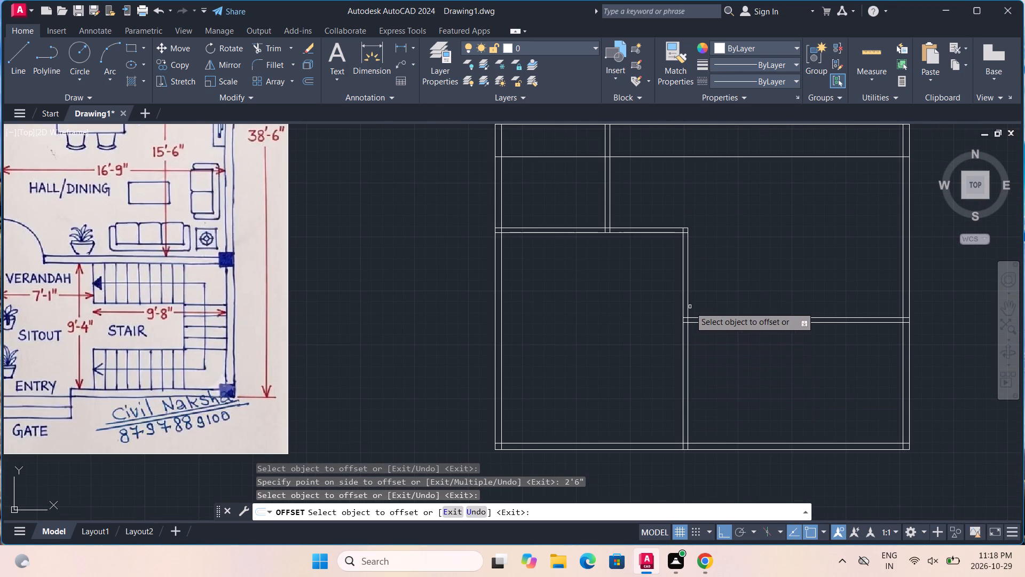
{"action": "left_click", "coordinate": [688, 308]}
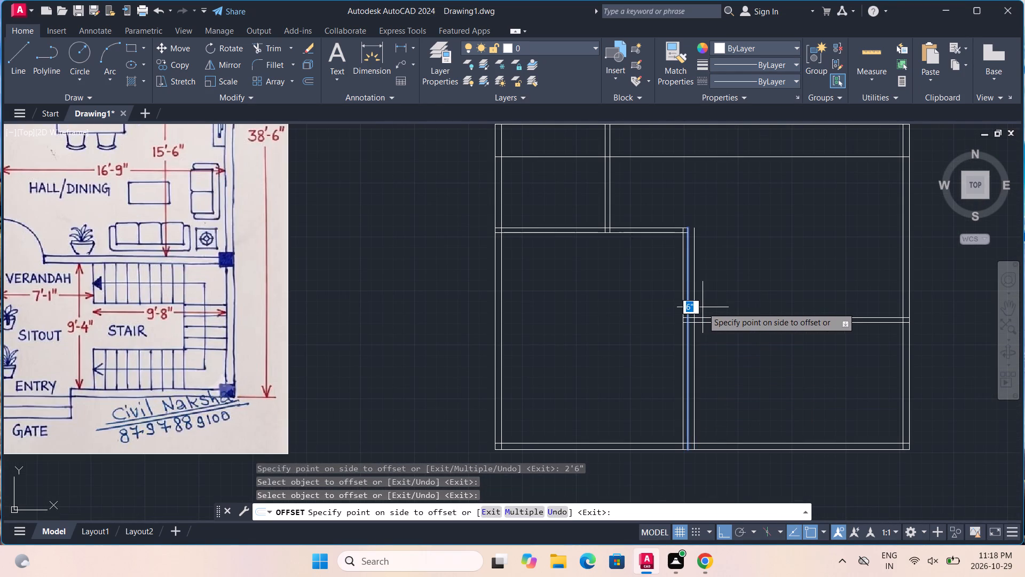
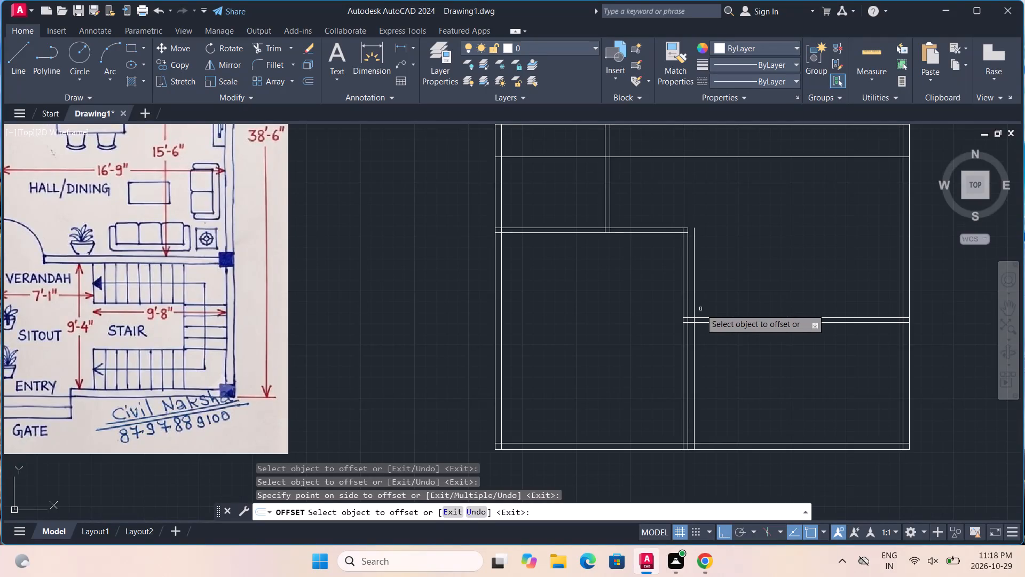
Offset the verandah door's first jamb line 3' toward the hall's outer wall for the second jamb.
{"action": "left_click", "coordinate": [695, 313]}
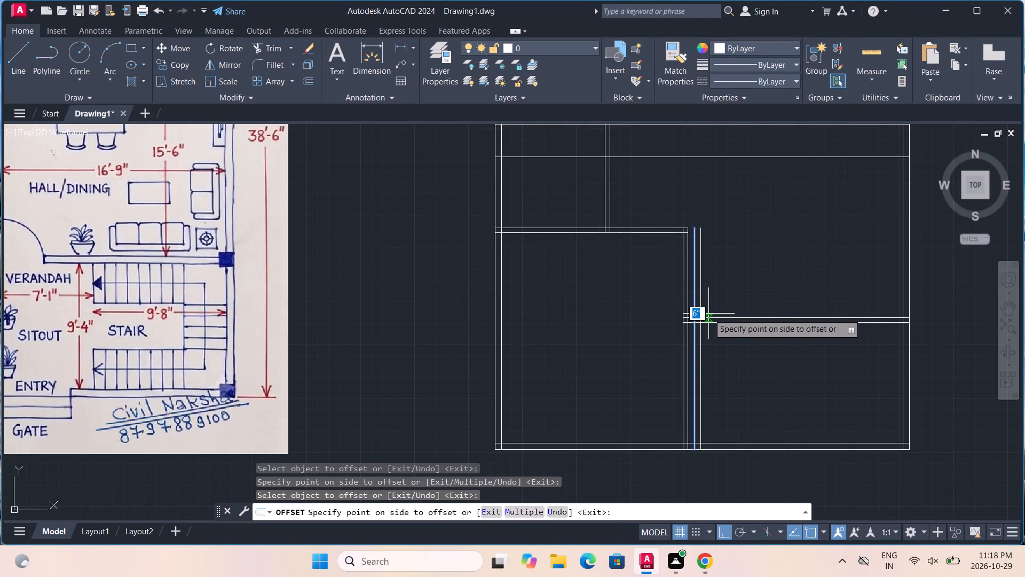
{"action": "type", "text": "3'"}
{"action": "key", "text": "Return"}
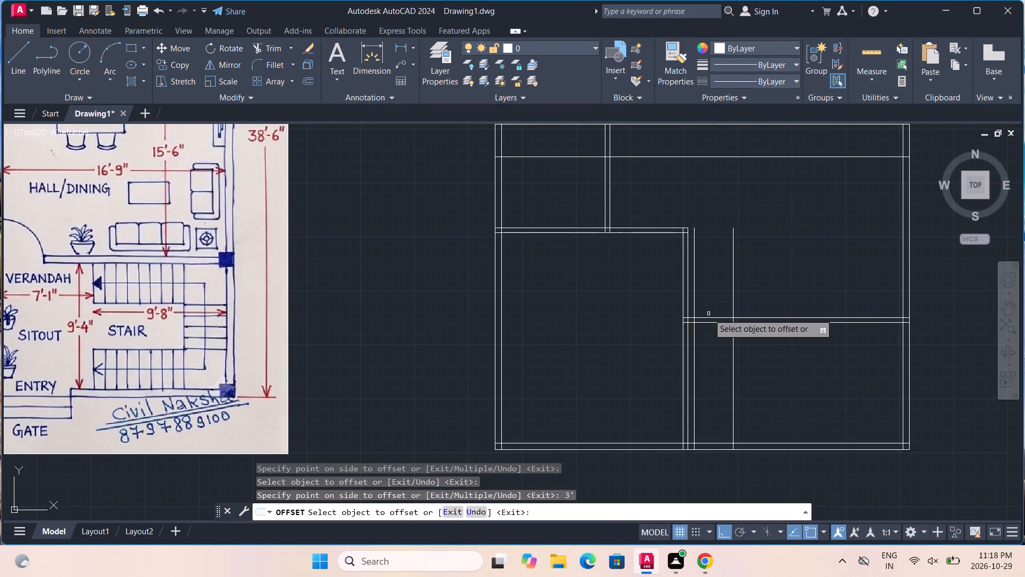
{"action": "left_click", "coordinate": [731, 308]}
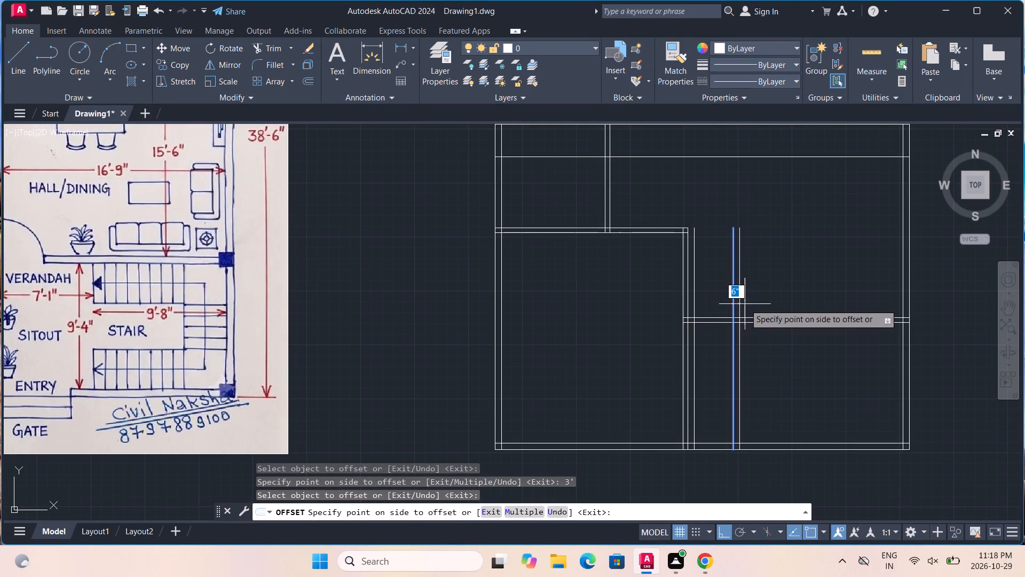
{"action": "scroll", "coordinate": [764, 298], "scroll_direction": "up", "scroll_amount": 2}
{"action": "key", "text": "Escape"}
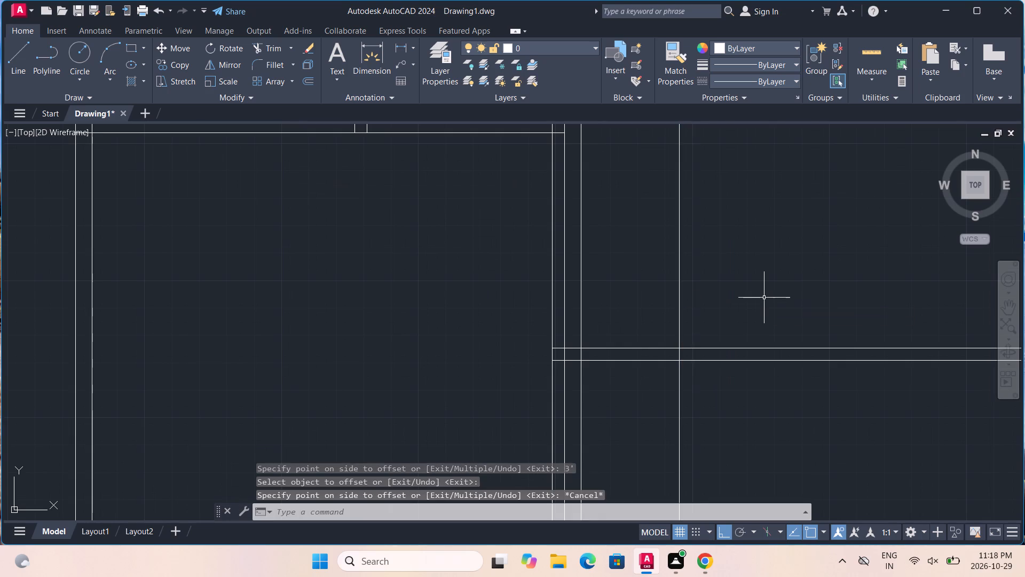
Check the verandah door opening's width between its two jamb lines with a linear dimension.
{"action": "scroll", "coordinate": [764, 299], "scroll_direction": "down", "scroll_amount": 2}
{"action": "scroll", "coordinate": [750, 311], "scroll_direction": "up", "scroll_amount": 2}
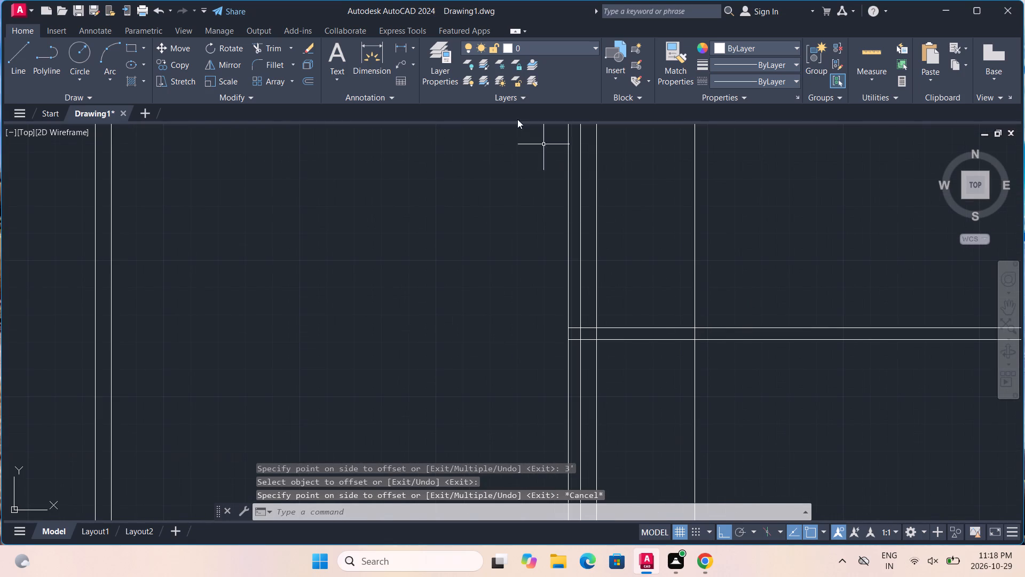
{"action": "left_click", "coordinate": [403, 53]}
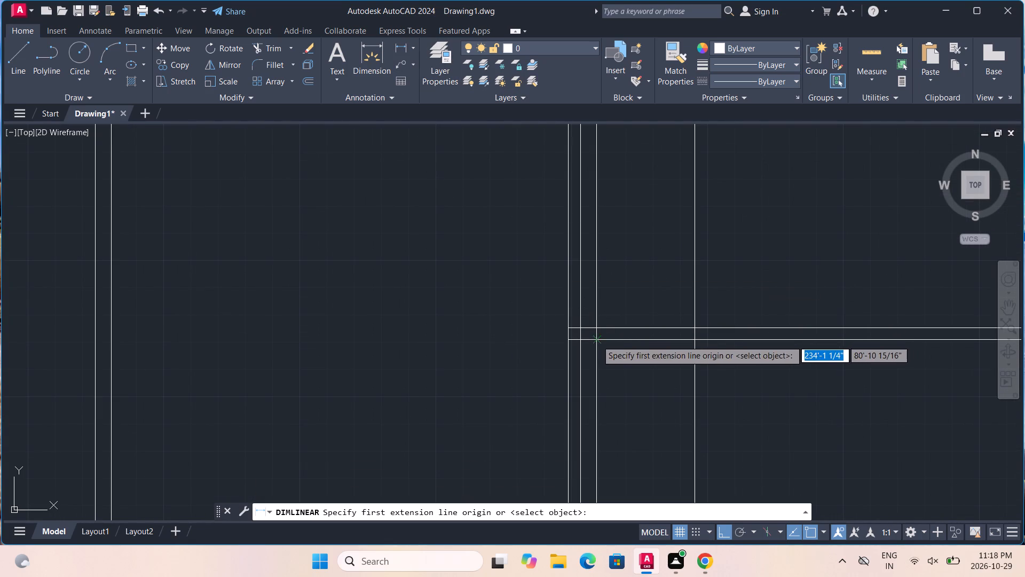
{"action": "left_click", "coordinate": [597, 340]}
{"action": "left_click", "coordinate": [690, 339]}
{"action": "key", "text": "Escape"}
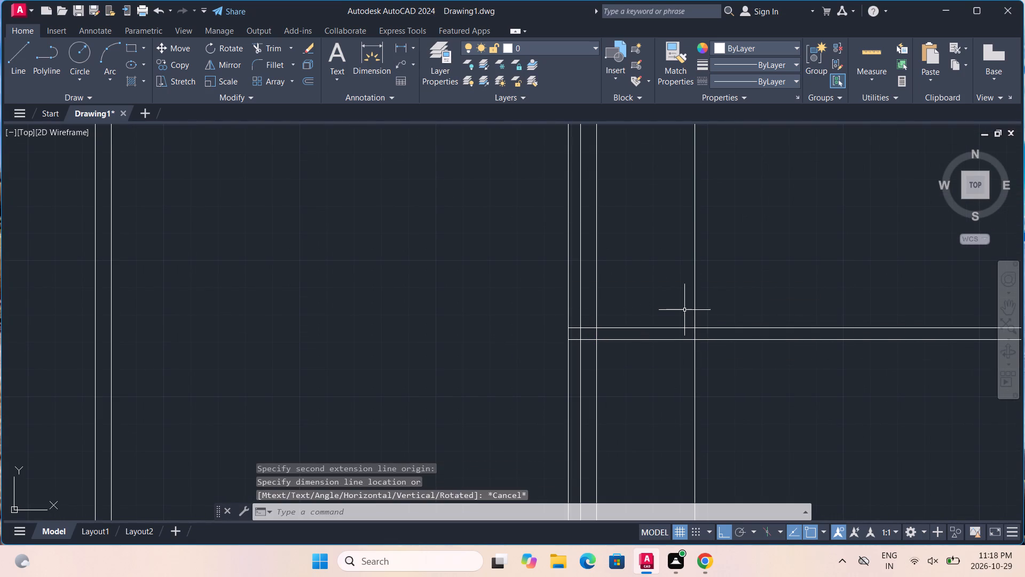
{"action": "key", "text": "Escape"}
{"action": "key", "text": "Escape"}
Trim out the verandah door opening in the hall's lower wall and remove the jamb lines above and below that wall.
{"action": "key", "text": "t"}
{"action": "key", "text": "r"}
{"action": "key", "text": "Return"}
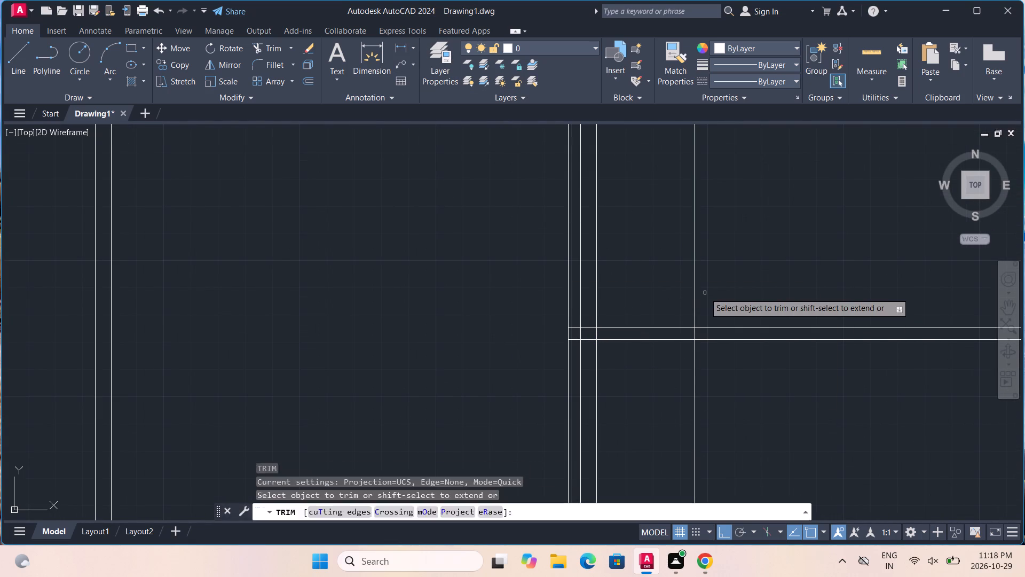
{"action": "key", "text": "Return"}
{"action": "middle_click_drag", "start_coordinate": [691, 304], "coordinate": [716, 381]}
{"action": "scroll", "coordinate": [716, 381], "scroll_direction": "down", "scroll_amount": 1}
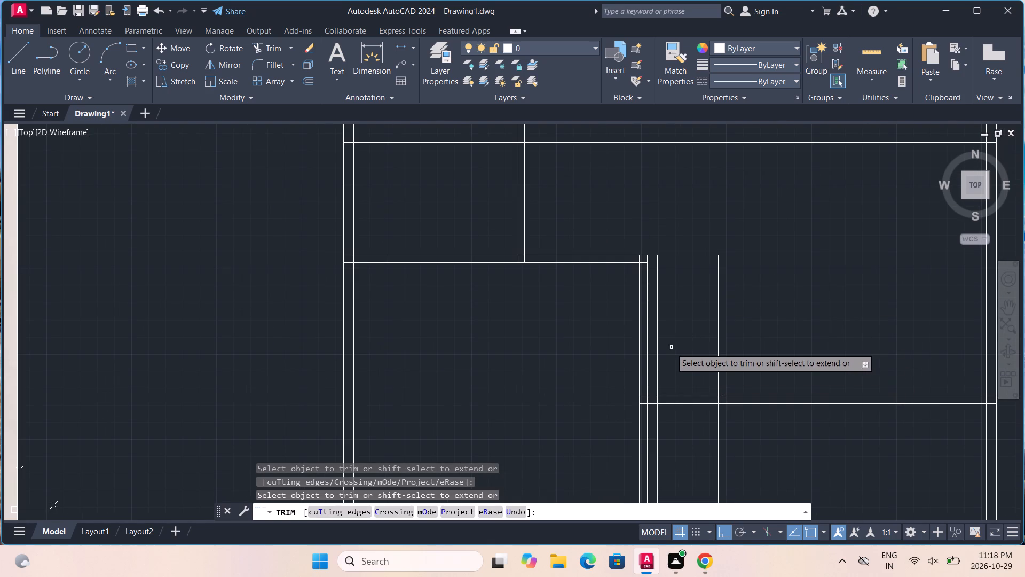
{"action": "left_click_drag", "start_coordinate": [682, 353], "coordinate": [685, 426]}
{"action": "left_click_drag", "start_coordinate": [667, 362], "coordinate": [658, 365]}
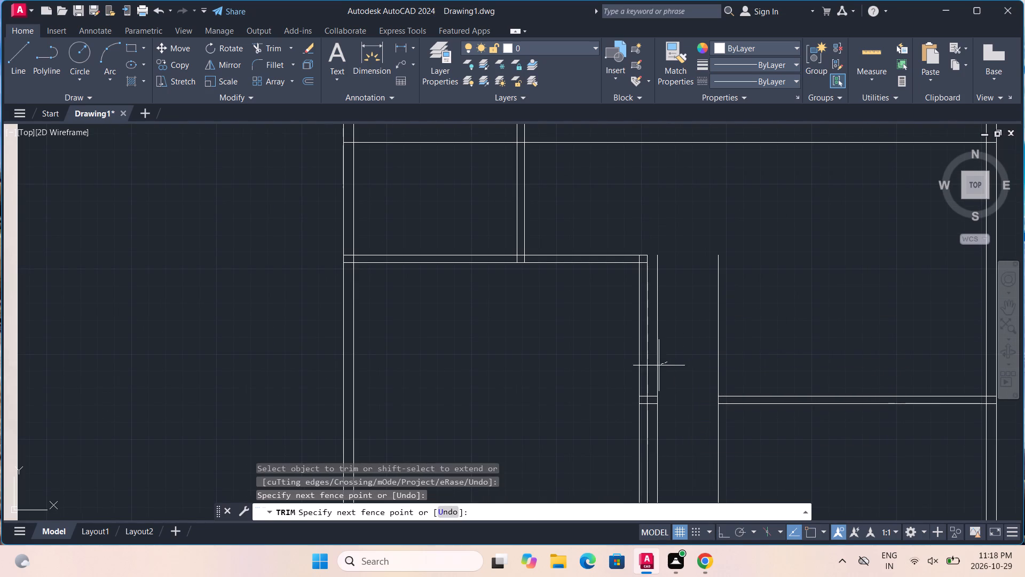
{"action": "left_click_drag", "start_coordinate": [658, 365], "coordinate": [656, 367]}
{"action": "left_click_drag", "start_coordinate": [677, 354], "coordinate": [762, 325]}
{"action": "middle_click_drag", "start_coordinate": [719, 379], "coordinate": [708, 329]}
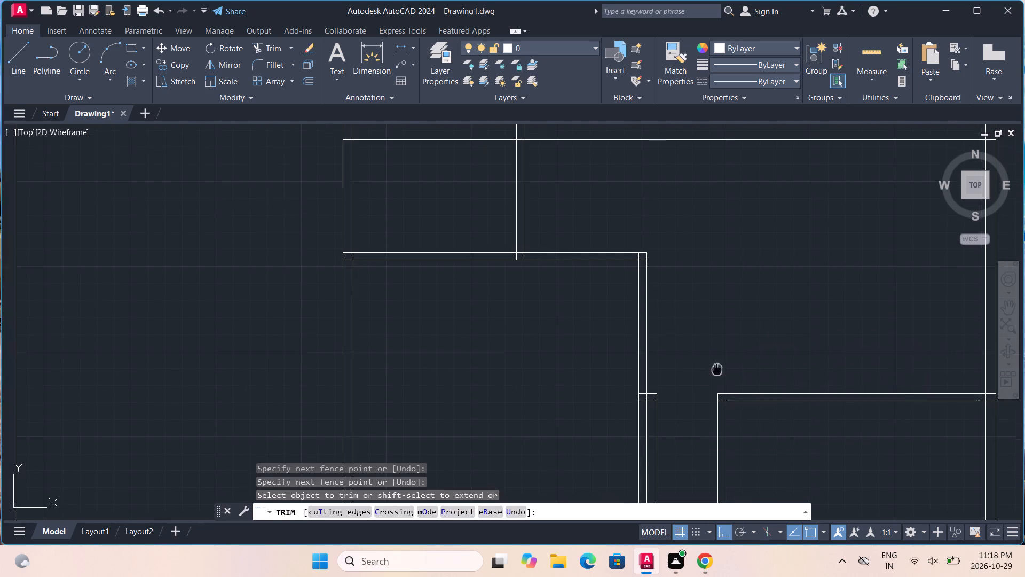
{"action": "middle_click_drag", "start_coordinate": [708, 329], "coordinate": [695, 246]}
{"action": "left_click_drag", "start_coordinate": [673, 329], "coordinate": [706, 328]}
{"action": "left_click_drag", "start_coordinate": [638, 355], "coordinate": [631, 360]}
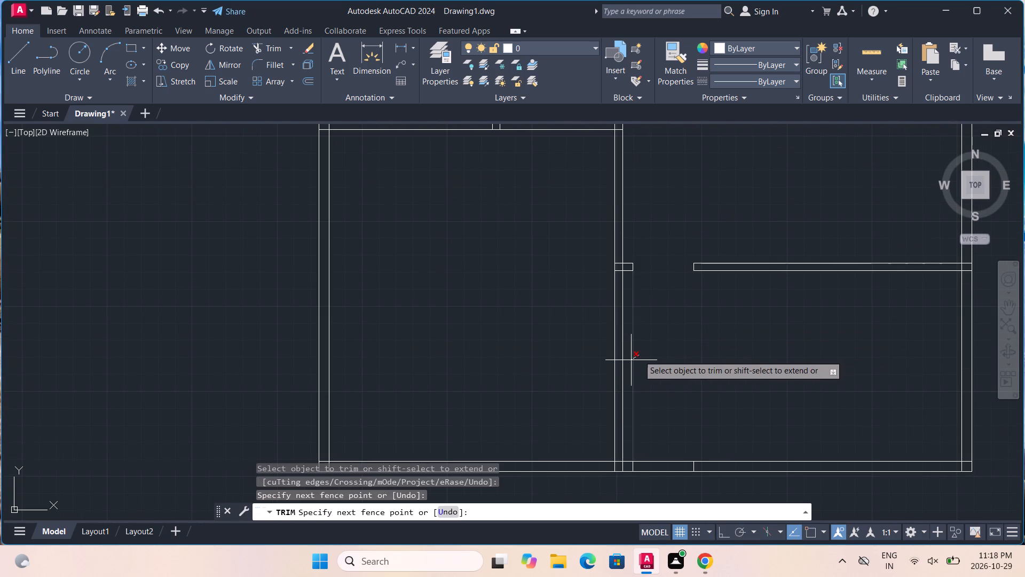
{"action": "left_click_drag", "start_coordinate": [631, 360], "coordinate": [629, 361]}
Trim the overlapping lines where the hall's lower wall meets the lower bedroom's vertical partition.
{"action": "scroll", "coordinate": [629, 279], "scroll_direction": "up", "scroll_amount": 3}
{"action": "middle_click_drag", "start_coordinate": [626, 264], "coordinate": [647, 344]}
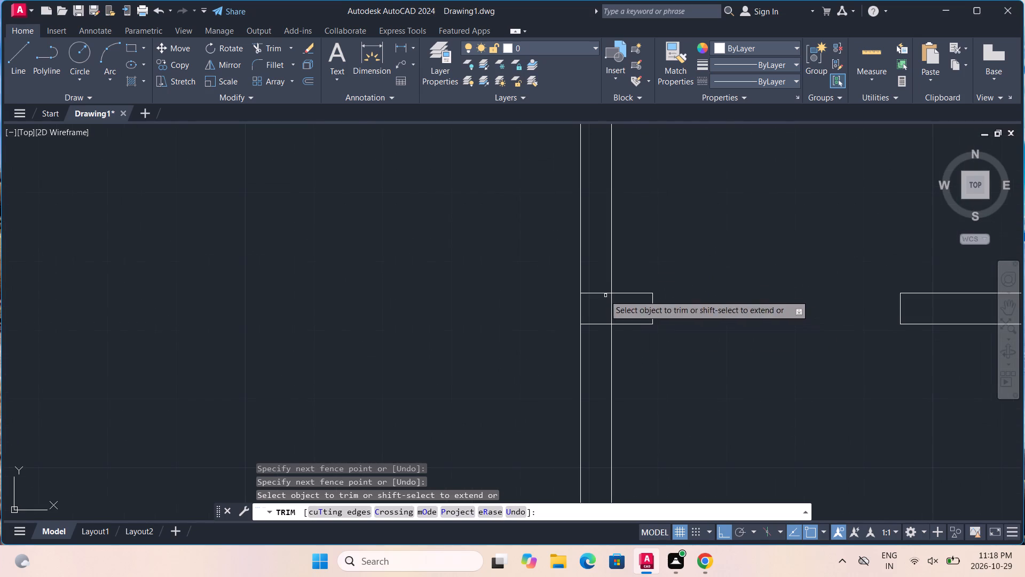
{"action": "left_click_drag", "start_coordinate": [599, 288], "coordinate": [625, 314]}
{"action": "scroll", "coordinate": [627, 314], "scroll_direction": "down", "scroll_amount": 2}
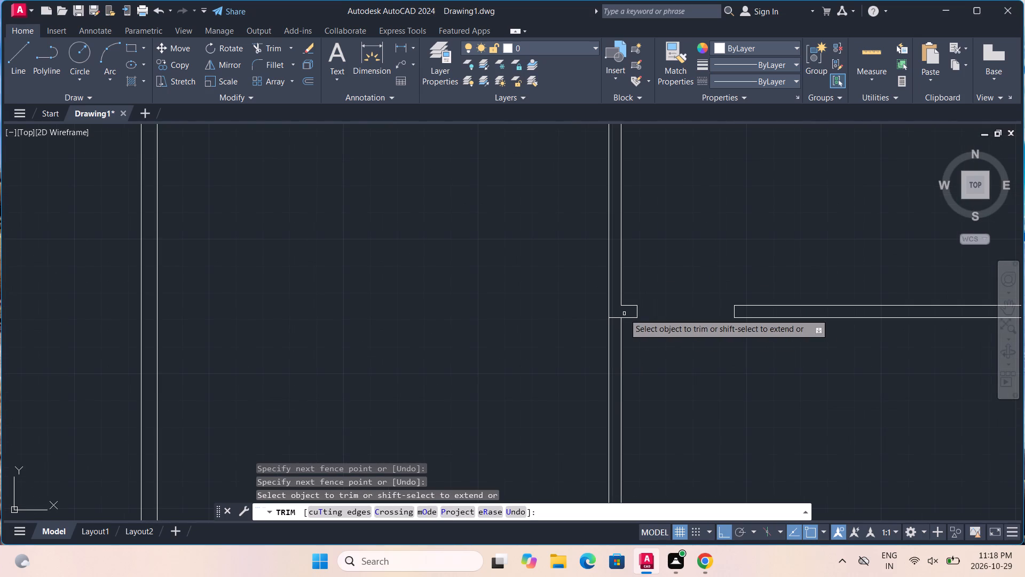
{"action": "left_click_drag", "start_coordinate": [619, 313], "coordinate": [617, 328]}
Trim the leftover jamb pieces inside the bottom outer wall and clean its junction with the lower bedroom's partition.
{"action": "middle_click_drag", "start_coordinate": [677, 356], "coordinate": [642, 207]}
{"action": "scroll", "coordinate": [641, 236], "scroll_direction": "down", "scroll_amount": 2}
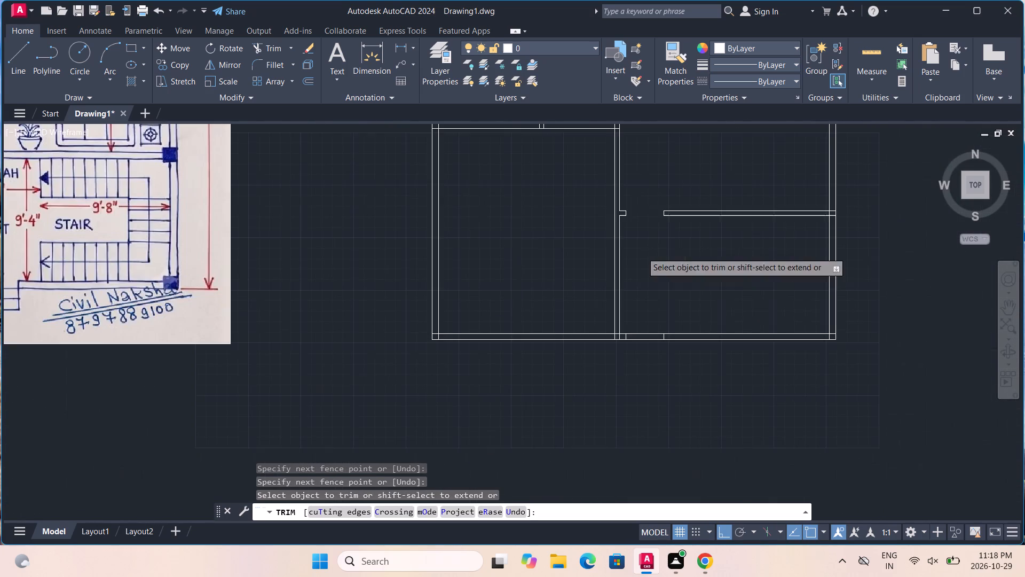
{"action": "scroll", "coordinate": [657, 329], "scroll_direction": "up", "scroll_amount": 4}
{"action": "left_click_drag", "start_coordinate": [664, 390], "coordinate": [698, 386]}
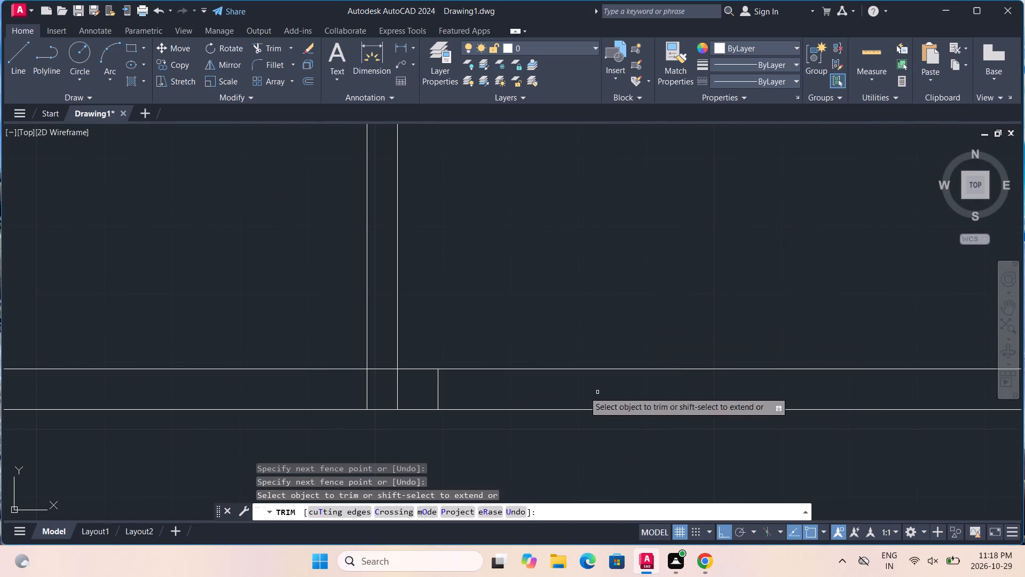
{"action": "left_click_drag", "start_coordinate": [424, 379], "coordinate": [448, 381]}
{"action": "left_click_drag", "start_coordinate": [395, 363], "coordinate": [397, 381]}
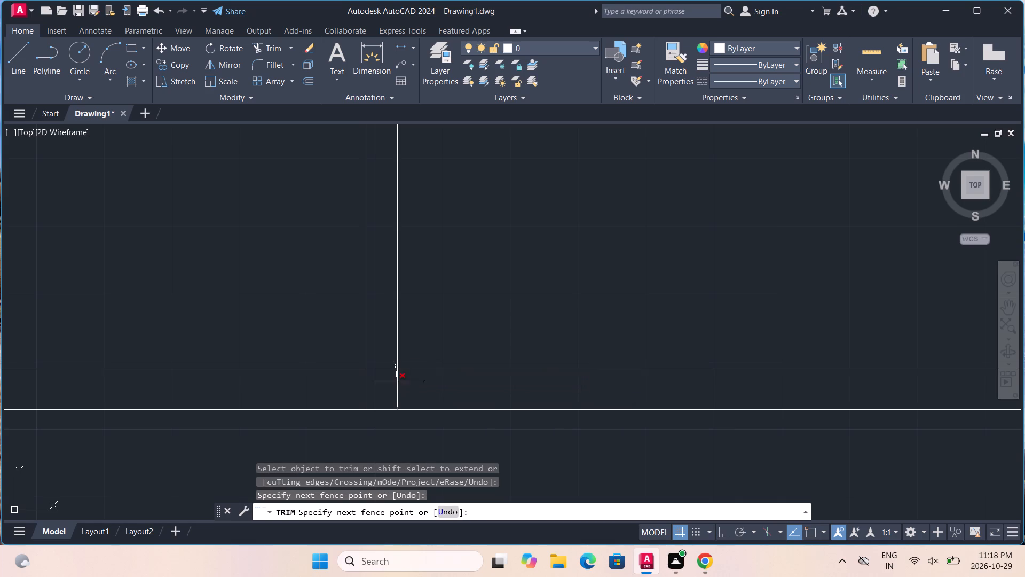
{"action": "left_click_drag", "start_coordinate": [397, 381], "coordinate": [413, 384]}
{"action": "scroll", "coordinate": [425, 367], "scroll_direction": "down", "scroll_amount": 4}
{"action": "scroll", "coordinate": [420, 367], "scroll_direction": "up", "scroll_amount": 4}
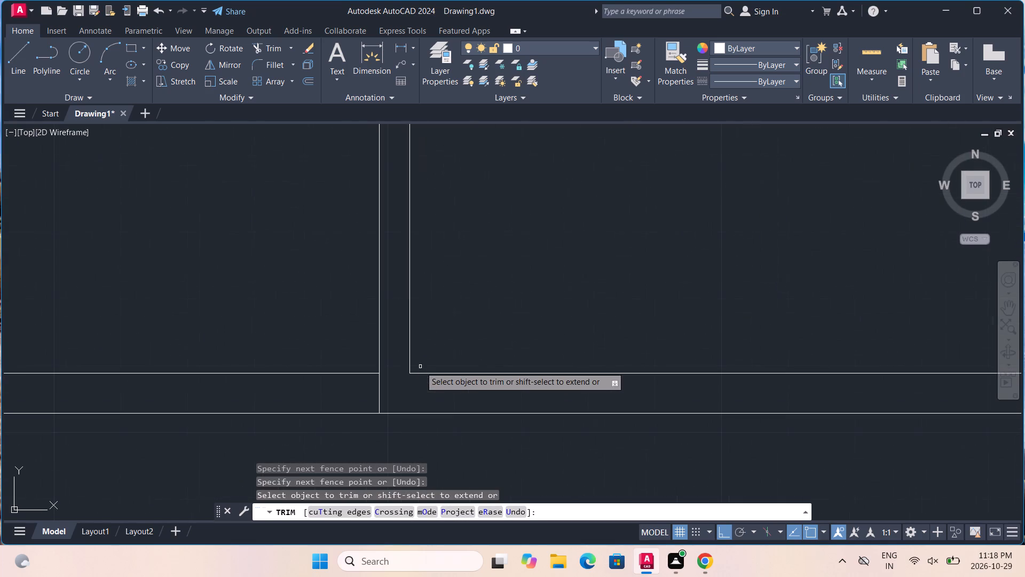
{"action": "left_click_drag", "start_coordinate": [372, 392], "coordinate": [394, 389]}
Cut the kitchen door opening through its vertical partition and trim the lower jamb line away on both sides.
{"action": "scroll", "coordinate": [395, 388], "scroll_direction": "down", "scroll_amount": 4}
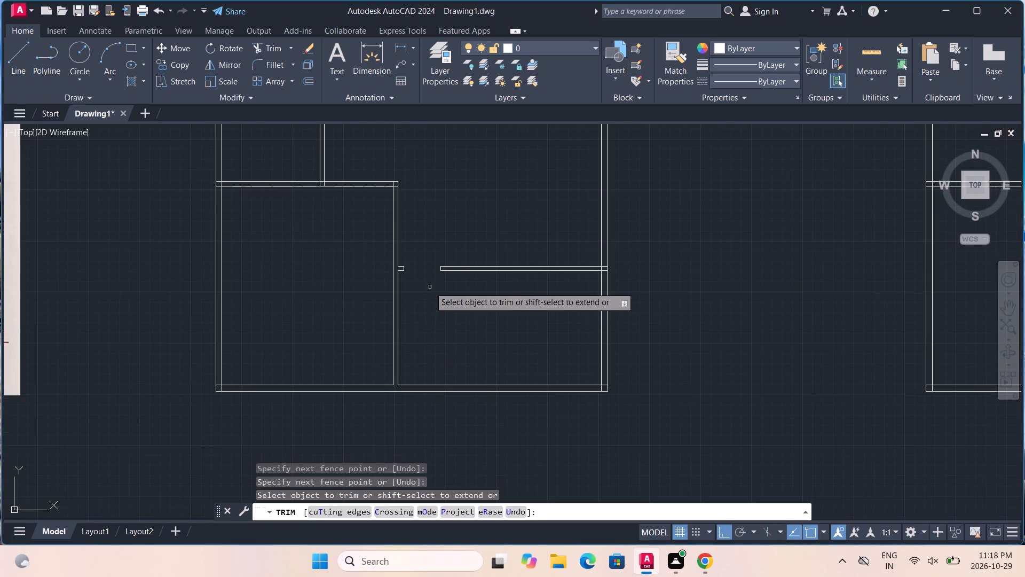
{"action": "middle_click_drag", "start_coordinate": [434, 290], "coordinate": [456, 377]}
{"action": "middle_click_drag", "start_coordinate": [459, 274], "coordinate": [494, 313]}
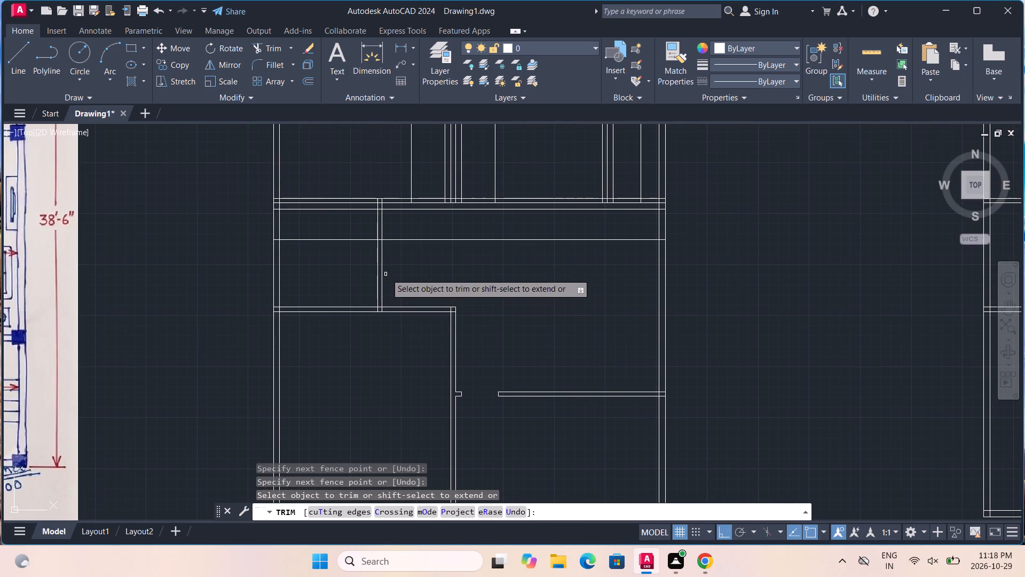
{"action": "middle_click_drag", "start_coordinate": [395, 270], "coordinate": [417, 335]}
{"action": "scroll", "coordinate": [412, 332], "scroll_direction": "up", "scroll_amount": 2}
{"action": "left_click_drag", "start_coordinate": [462, 255], "coordinate": [460, 315]}
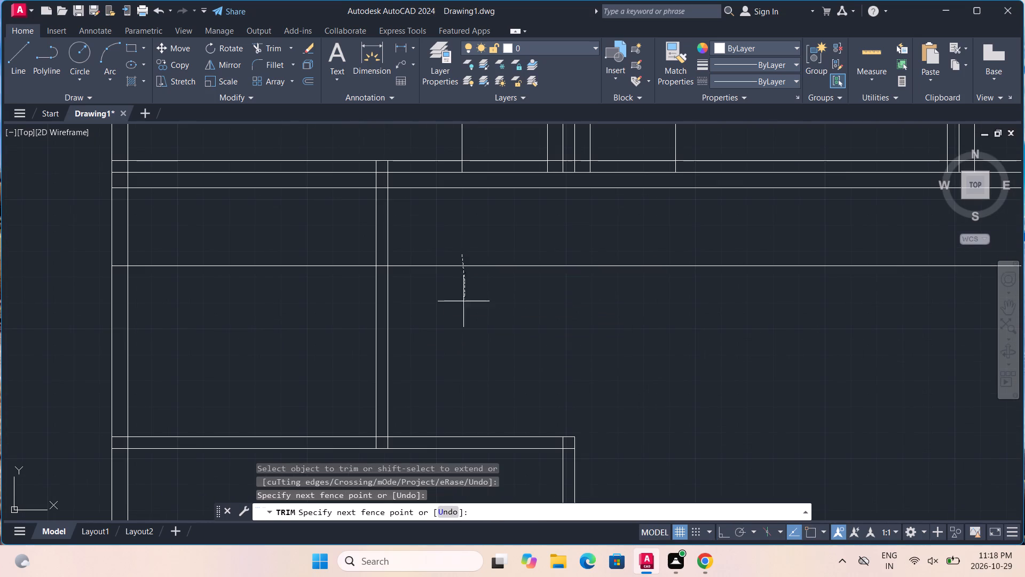
{"action": "left_click_drag", "start_coordinate": [460, 315], "coordinate": [459, 323]}
{"action": "left_click_drag", "start_coordinate": [320, 252], "coordinate": [324, 287]}
{"action": "left_click_drag", "start_coordinate": [362, 234], "coordinate": [419, 237]}
{"action": "middle_click_drag", "start_coordinate": [242, 260], "coordinate": [271, 324]}
{"action": "scroll", "coordinate": [137, 332], "scroll_direction": "up", "scroll_amount": 2}
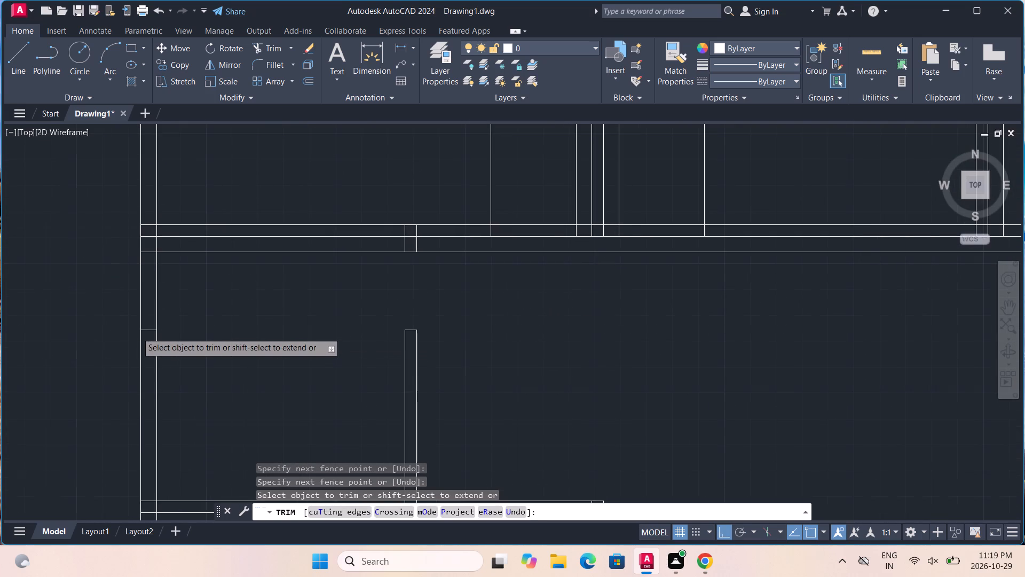
{"action": "left_click_drag", "start_coordinate": [167, 322], "coordinate": [160, 345]}
Trim the kitchen door's upper jamb line beyond the partition and the wall line crossing the partition's top.
{"action": "scroll", "coordinate": [161, 342], "scroll_direction": "down", "scroll_amount": 2}
{"action": "middle_click_drag", "start_coordinate": [235, 316], "coordinate": [222, 375]}
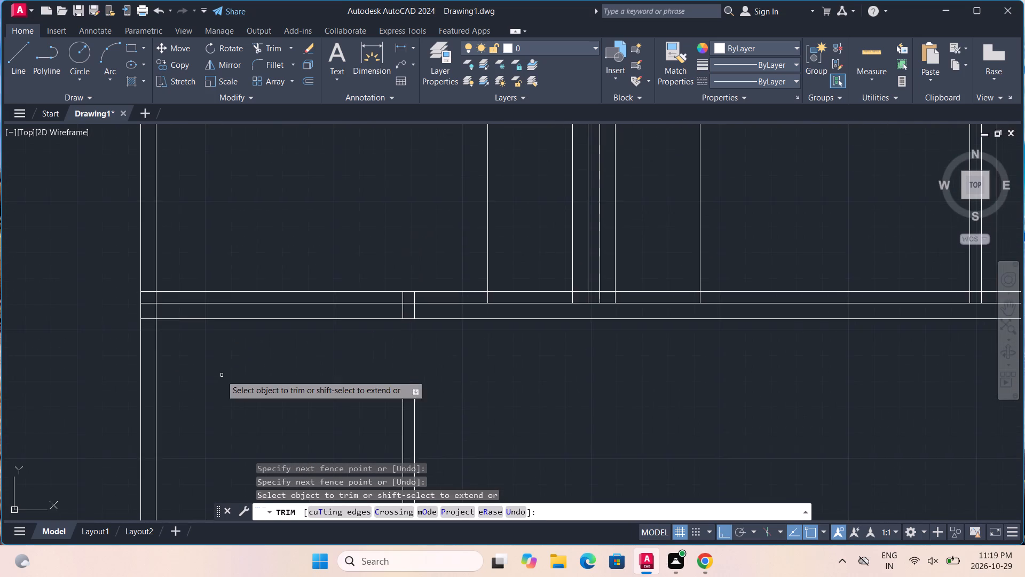
{"action": "scroll", "coordinate": [326, 355], "scroll_direction": "up", "scroll_amount": 1}
{"action": "left_click_drag", "start_coordinate": [366, 291], "coordinate": [366, 323]}
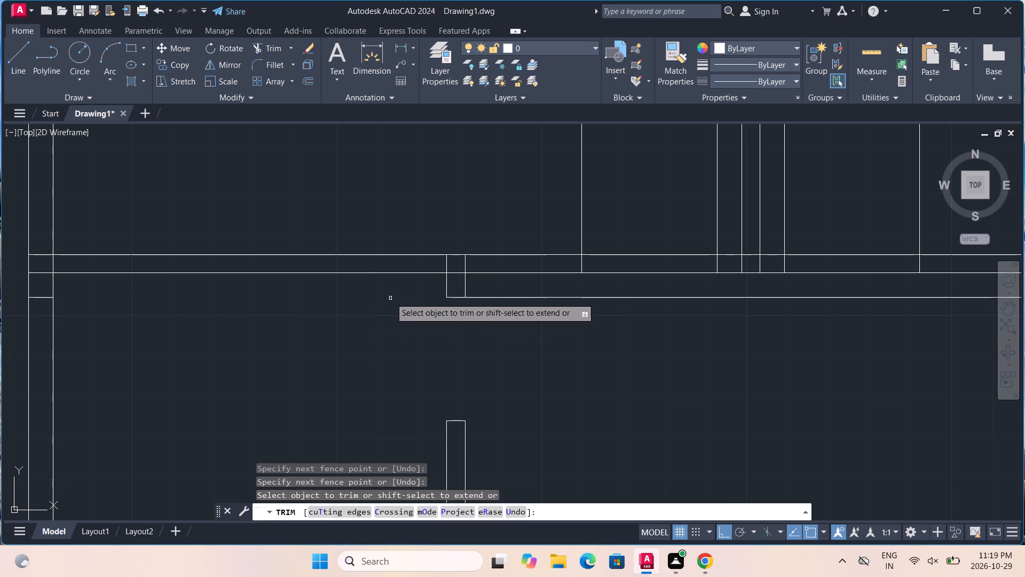
{"action": "left_click_drag", "start_coordinate": [438, 265], "coordinate": [456, 281]}
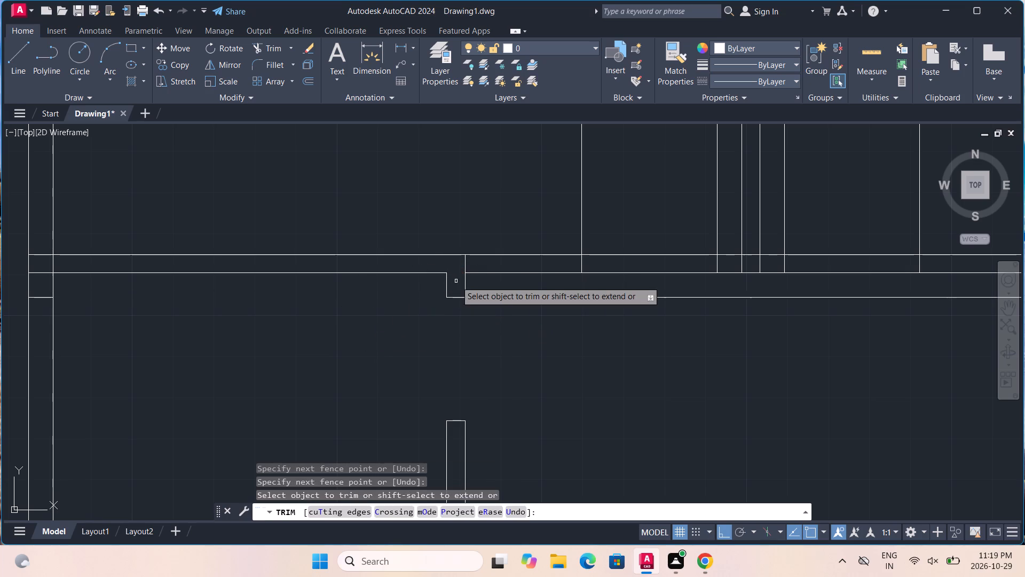
{"action": "left_click_drag", "start_coordinate": [488, 295], "coordinate": [487, 318]}
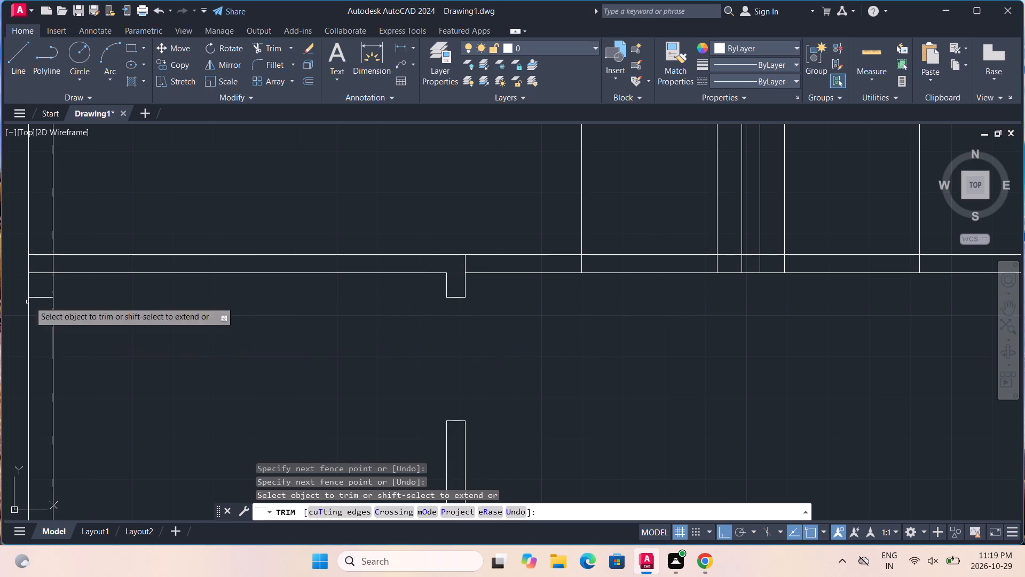
{"action": "left_click_drag", "start_coordinate": [47, 294], "coordinate": [45, 312]}
Trim the overlapping lines where the kitchen's upper wall meets the left outer wall.
{"action": "scroll", "coordinate": [49, 290], "scroll_direction": "up", "scroll_amount": 1}
{"action": "middle_click_drag", "start_coordinate": [49, 290], "coordinate": [121, 368]}
{"action": "left_click_drag", "start_coordinate": [107, 303], "coordinate": [111, 361]}
{"action": "left_click_drag", "start_coordinate": [109, 333], "coordinate": [152, 332]}
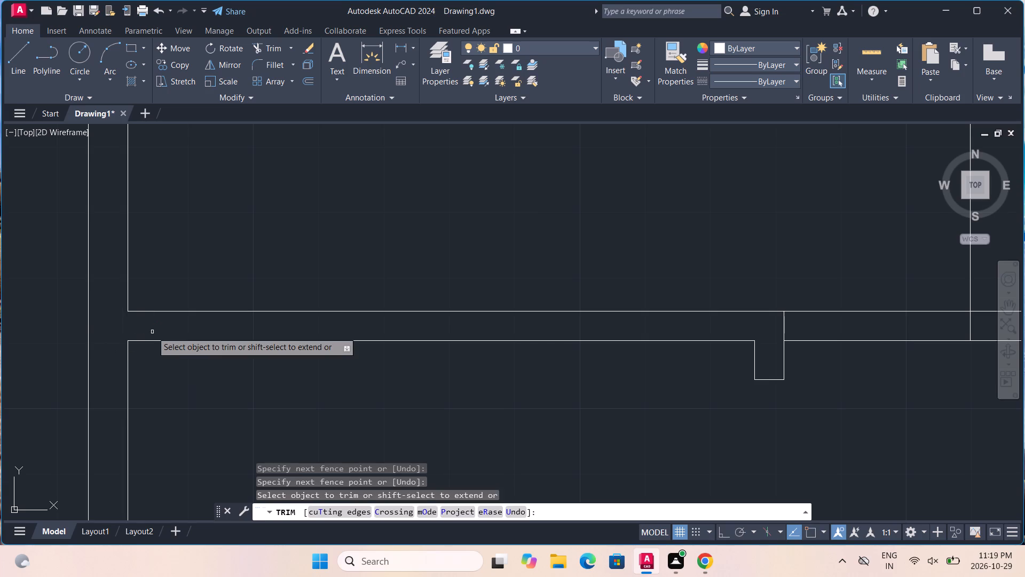
Trim out the upper-left bedroom's door opening in its lower wall and remove both jamb lines above the wall.
{"action": "scroll", "coordinate": [152, 332], "scroll_direction": "down", "scroll_amount": 3}
{"action": "scroll", "coordinate": [367, 326], "scroll_direction": "up", "scroll_amount": 4}
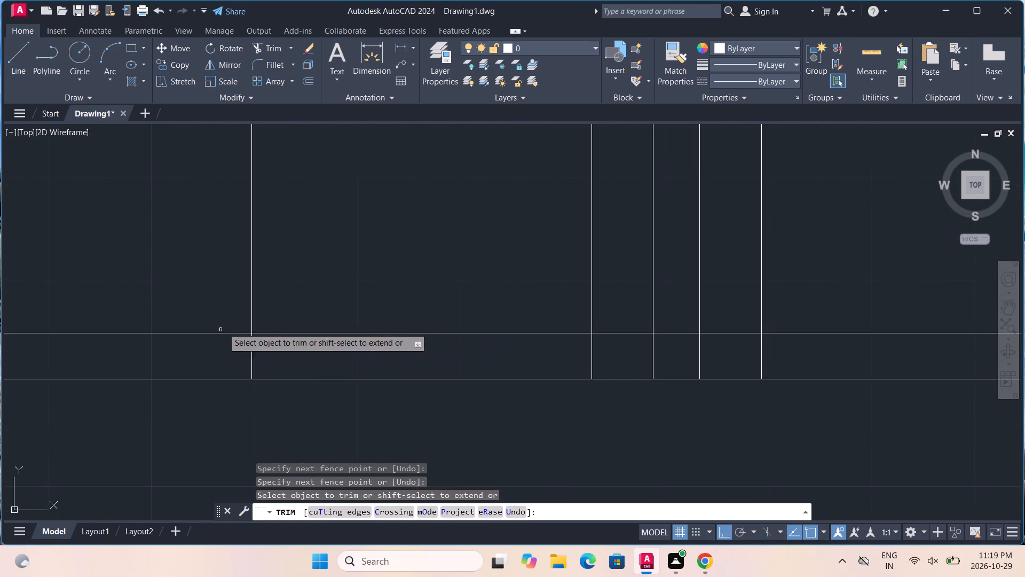
{"action": "left_click_drag", "start_coordinate": [232, 302], "coordinate": [297, 301]}
{"action": "left_click_drag", "start_coordinate": [362, 304], "coordinate": [377, 418]}
{"action": "scroll", "coordinate": [377, 415], "scroll_direction": "down", "scroll_amount": 3}
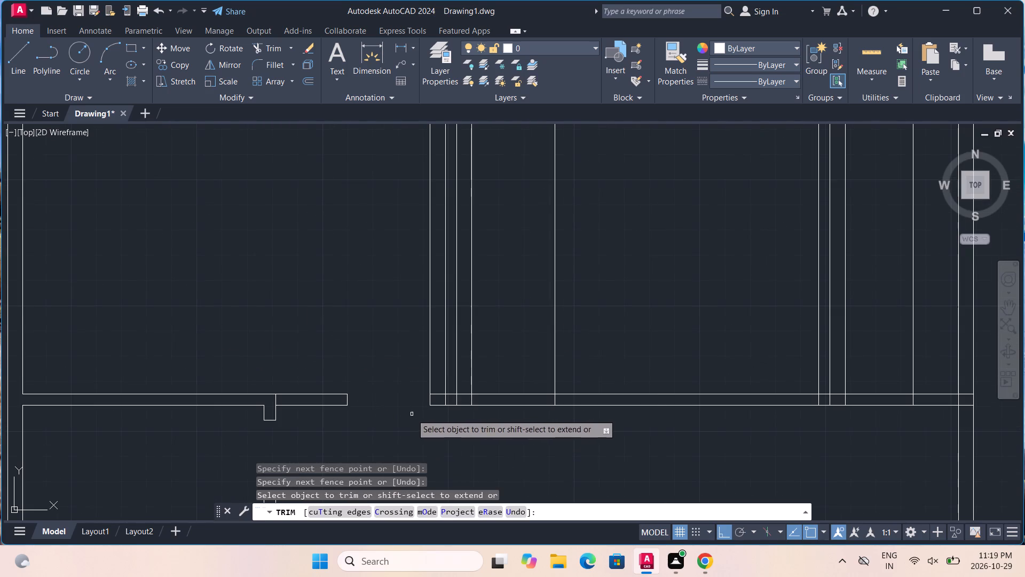
{"action": "left_click_drag", "start_coordinate": [435, 370], "coordinate": [404, 385]}
Trim the overlapping lines where the partition between the two upper bedrooms meets their lower wall.
{"action": "scroll", "coordinate": [463, 407], "scroll_direction": "up", "scroll_amount": 2}
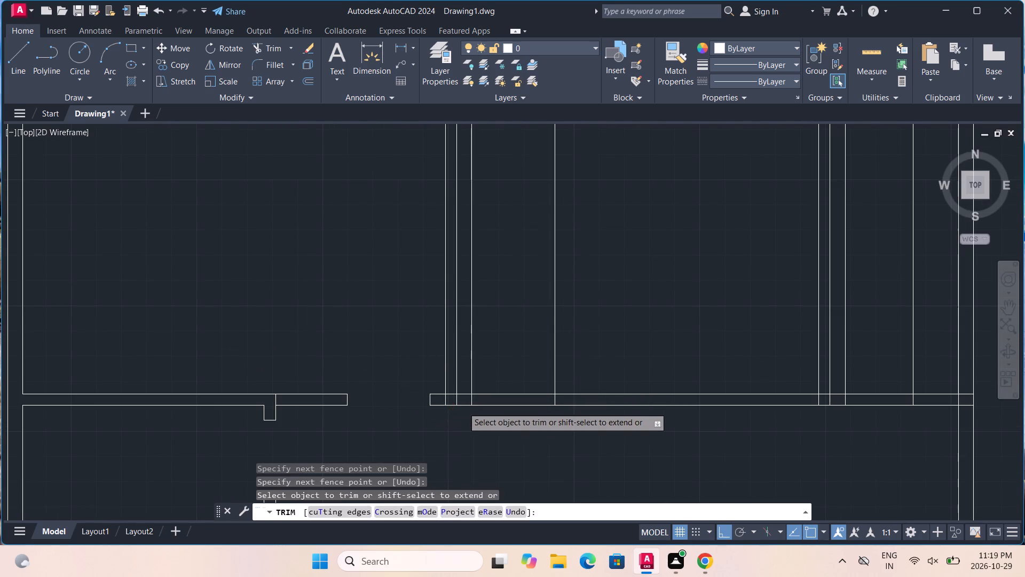
{"action": "scroll", "coordinate": [463, 406], "scroll_direction": "up", "scroll_amount": 2}
{"action": "left_click_drag", "start_coordinate": [303, 376], "coordinate": [432, 383]}
{"action": "left_click_drag", "start_coordinate": [385, 372], "coordinate": [385, 371]}
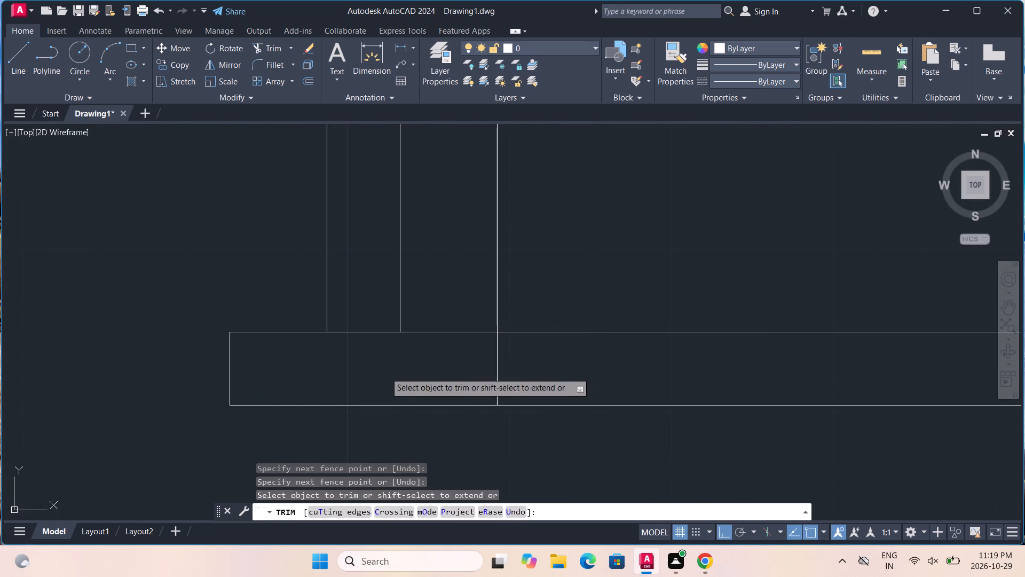
{"action": "left_click_drag", "start_coordinate": [385, 371], "coordinate": [360, 314]}
Trim out the door opening of the bedroom beside the upper toilet and remove both jamb lines above the wall.
{"action": "scroll", "coordinate": [360, 314], "scroll_direction": "down", "scroll_amount": 2}
{"action": "left_click_drag", "start_coordinate": [488, 309], "coordinate": [494, 390]}
{"action": "scroll", "coordinate": [494, 380], "scroll_direction": "down", "scroll_amount": 2}
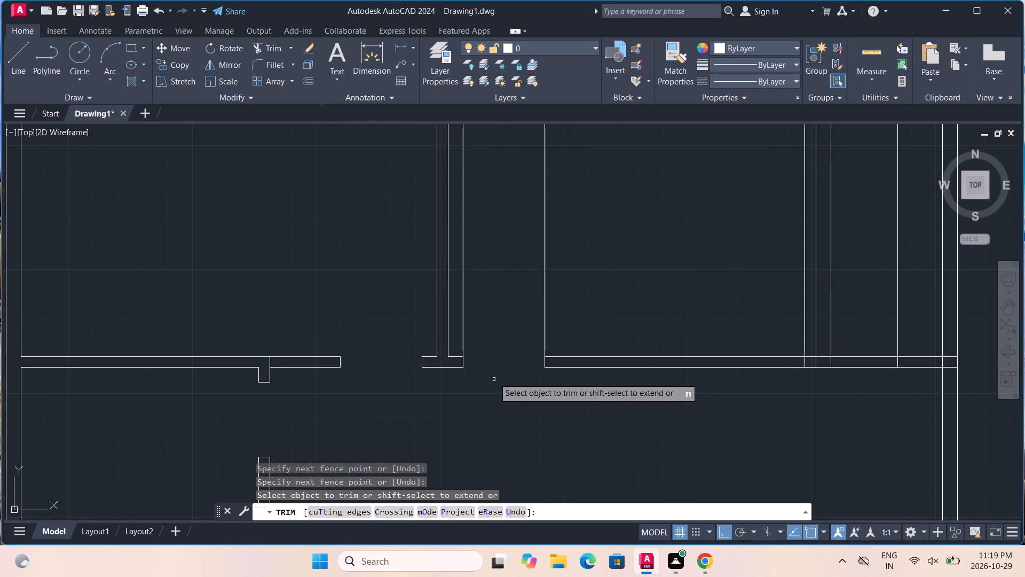
{"action": "middle_click_drag", "start_coordinate": [493, 362], "coordinate": [493, 456]}
{"action": "left_click_drag", "start_coordinate": [457, 386], "coordinate": [472, 372]}
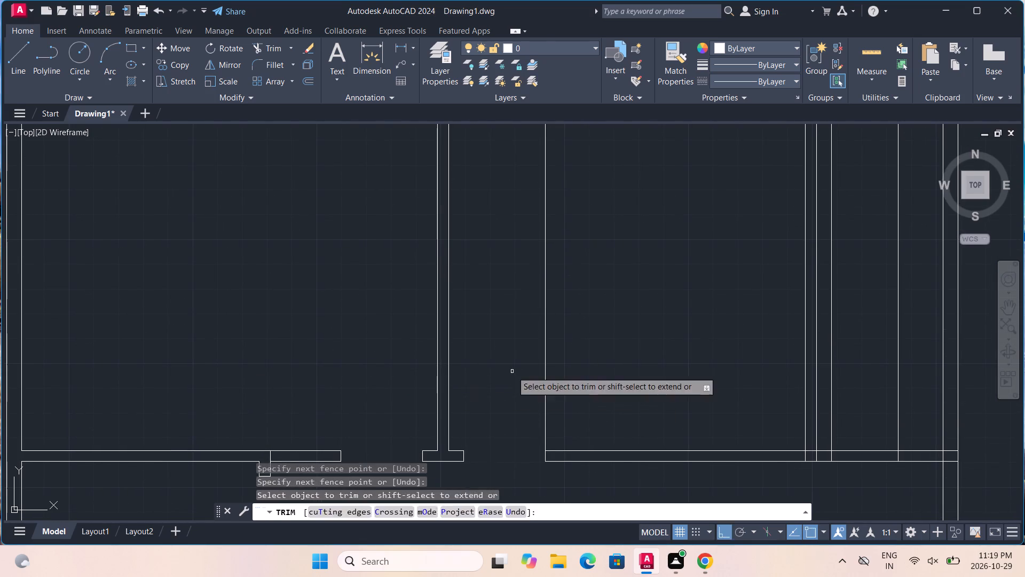
{"action": "left_click_drag", "start_coordinate": [512, 371], "coordinate": [556, 350]}
{"action": "scroll", "coordinate": [557, 350], "scroll_direction": "down", "scroll_amount": 2}
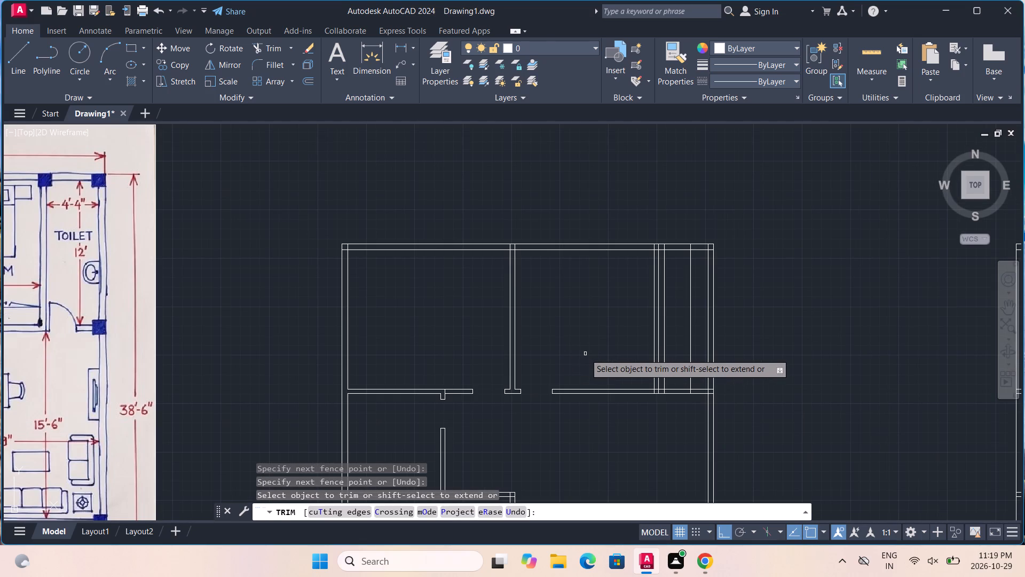
{"action": "scroll", "coordinate": [447, 394], "scroll_direction": "up", "scroll_amount": 4}
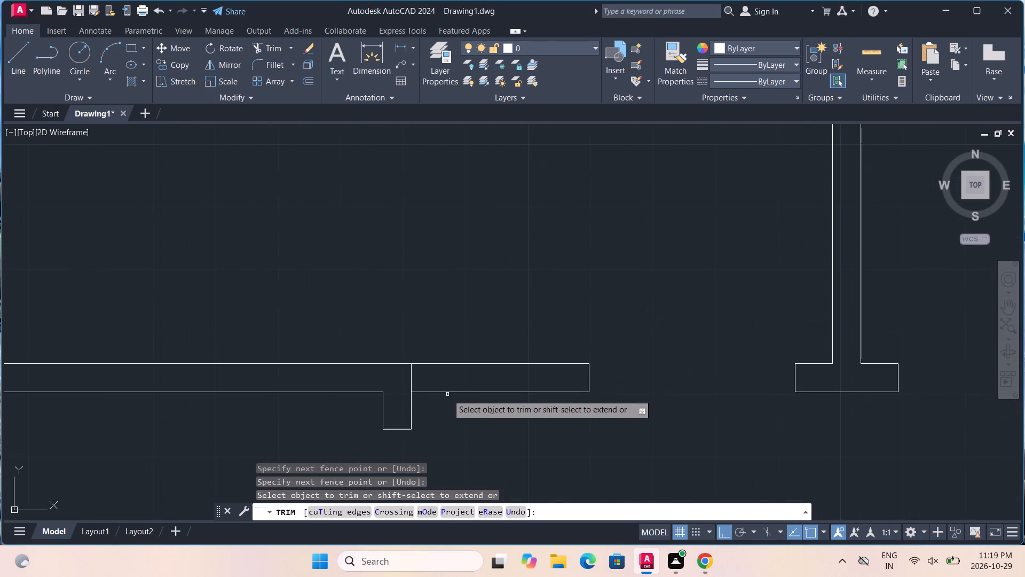
Trim the leftover line where the kitchen partition's short upper stub meets the wall above it.
{"action": "left_click_drag", "start_coordinate": [392, 378], "coordinate": [428, 378]}
Trim the overlapping lines where the kitchen's lower wall meets the left outer wall and the kitchen partition.
{"action": "scroll", "coordinate": [428, 378], "scroll_direction": "down", "scroll_amount": 5}
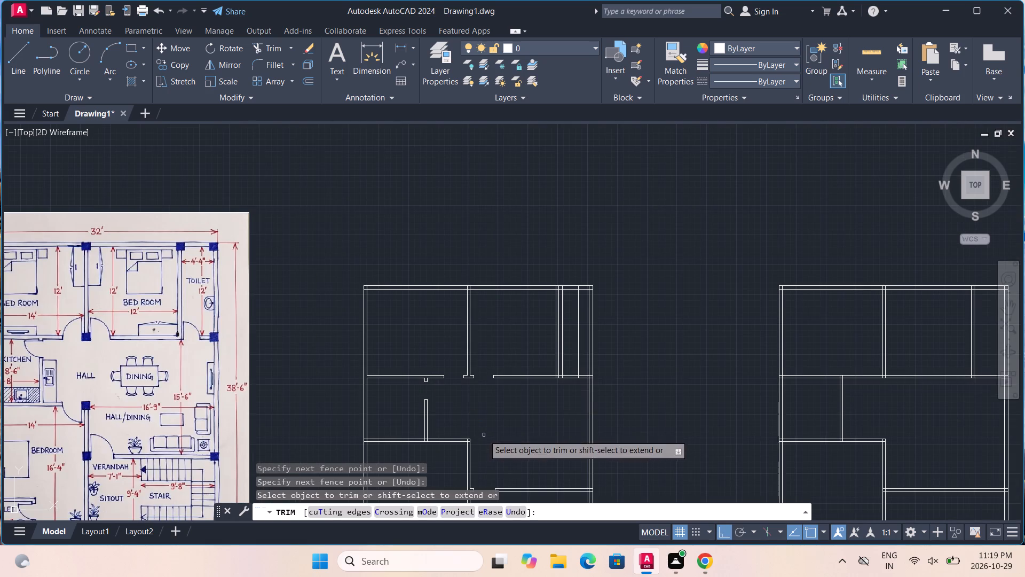
{"action": "middle_click_drag", "start_coordinate": [484, 434], "coordinate": [469, 378]}
{"action": "scroll", "coordinate": [407, 395], "scroll_direction": "up", "scroll_amount": 4}
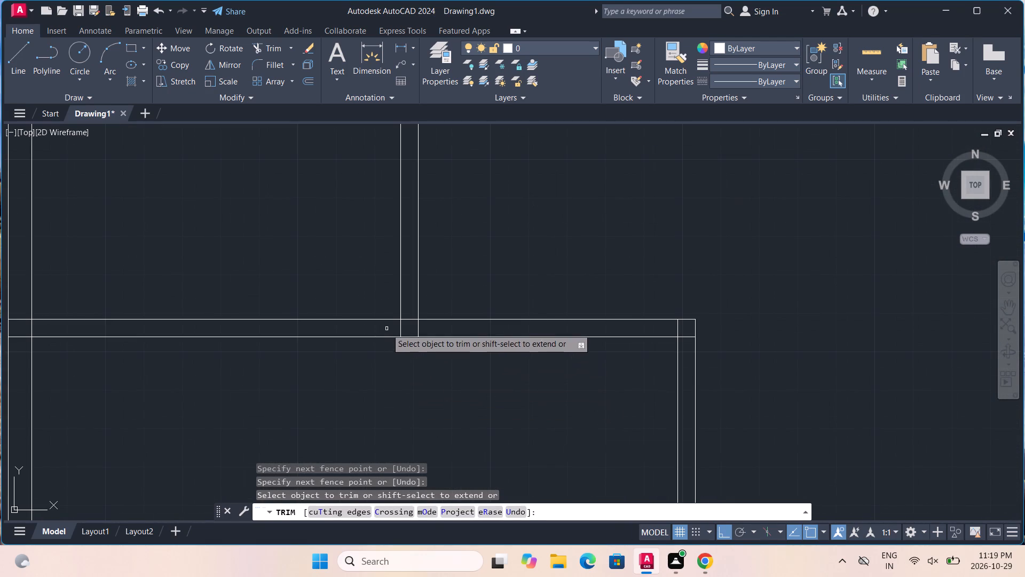
{"action": "scroll", "coordinate": [587, 263], "scroll_direction": "down", "scroll_amount": 1}
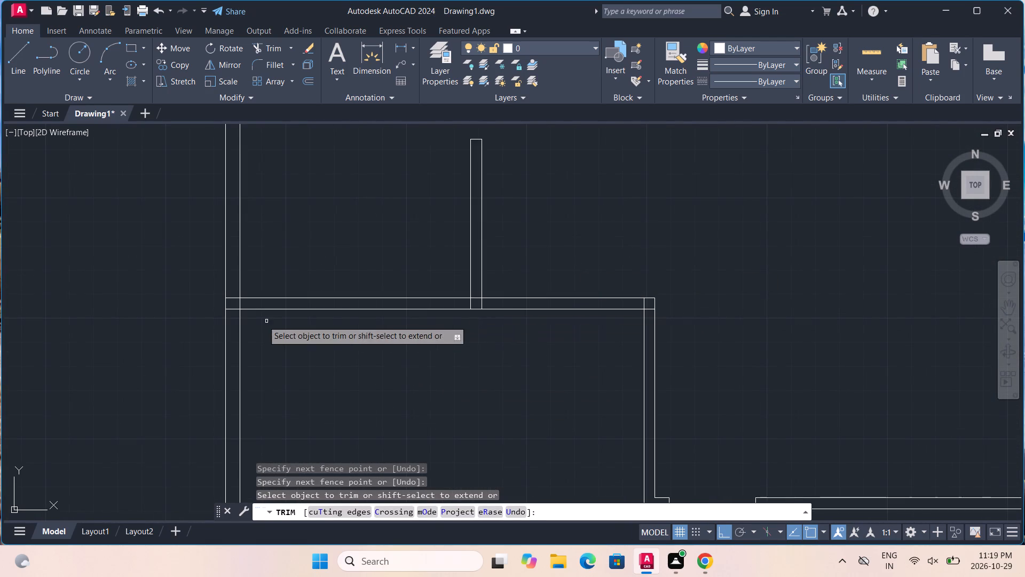
{"action": "scroll", "coordinate": [254, 309], "scroll_direction": "up", "scroll_amount": 3}
{"action": "left_click_drag", "start_coordinate": [170, 256], "coordinate": [149, 340]}
{"action": "left_click_drag", "start_coordinate": [155, 306], "coordinate": [204, 294]}
{"action": "scroll", "coordinate": [204, 293], "scroll_direction": "down", "scroll_amount": 5}
{"action": "scroll", "coordinate": [305, 303], "scroll_direction": "up", "scroll_amount": 5}
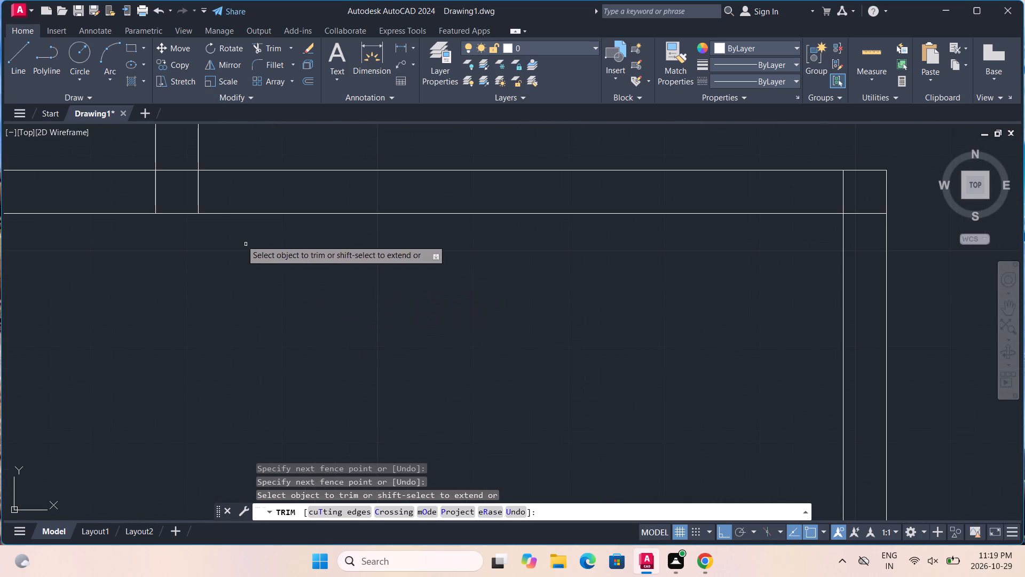
{"action": "left_click_drag", "start_coordinate": [145, 187], "coordinate": [287, 196]}
{"action": "left_click_drag", "start_coordinate": [177, 185], "coordinate": [171, 159]}
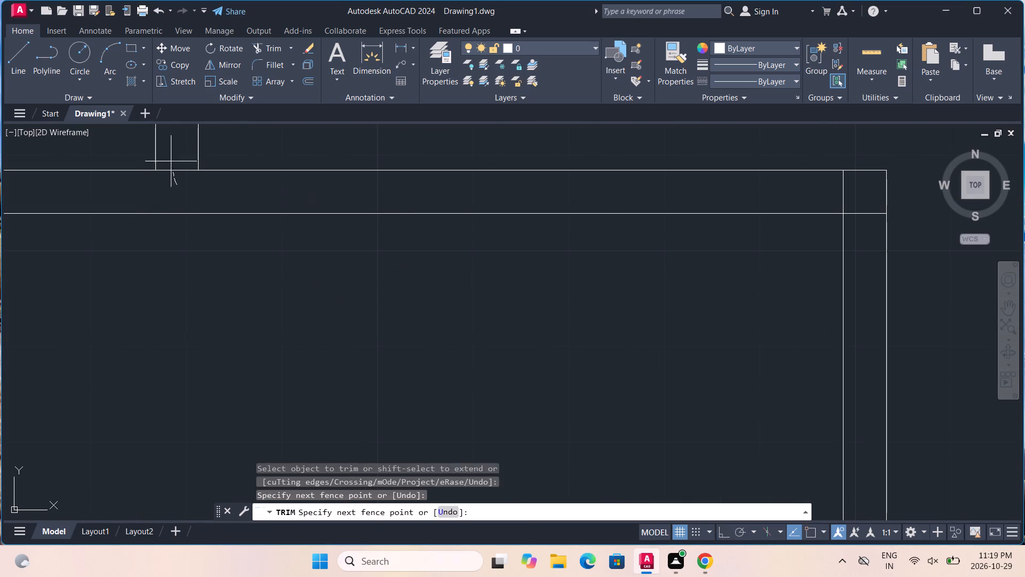
{"action": "left_click_drag", "start_coordinate": [171, 159], "coordinate": [171, 153]}
Trim the overlapping lines at the upper-right corner of the lower-left bedroom.
{"action": "scroll", "coordinate": [171, 152], "scroll_direction": "down", "scroll_amount": 3}
{"action": "middle_click_drag", "start_coordinate": [277, 190], "coordinate": [216, 272]}
{"action": "scroll", "coordinate": [276, 238], "scroll_direction": "up", "scroll_amount": 2}
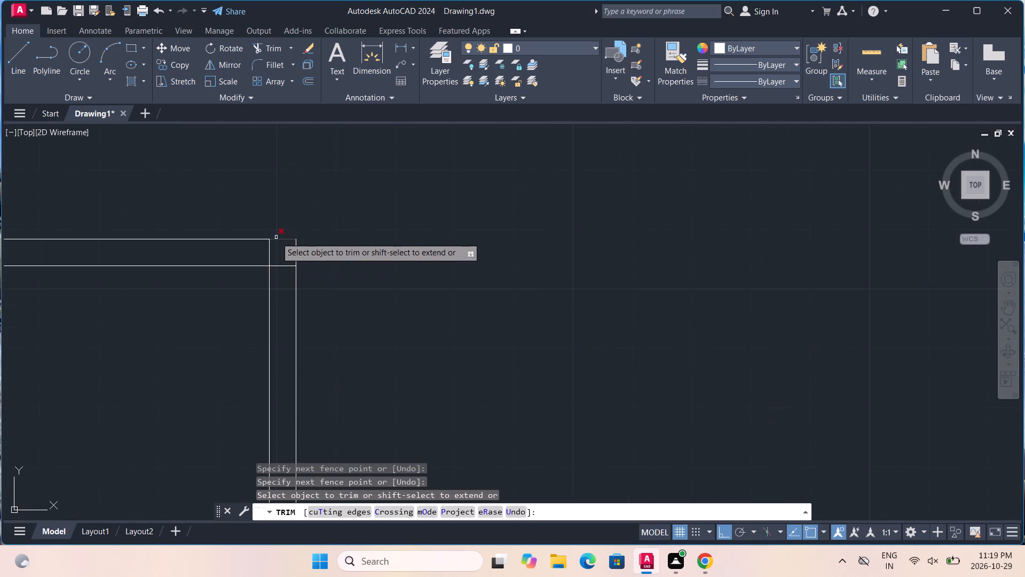
{"action": "scroll", "coordinate": [276, 237], "scroll_direction": "up", "scroll_amount": 1}
{"action": "left_click_drag", "start_coordinate": [248, 251], "coordinate": [286, 301]}
Trim out the upper toilet's door opening in its lower wall and remove both jamb lines above the wall.
{"action": "scroll", "coordinate": [286, 294], "scroll_direction": "down", "scroll_amount": 3}
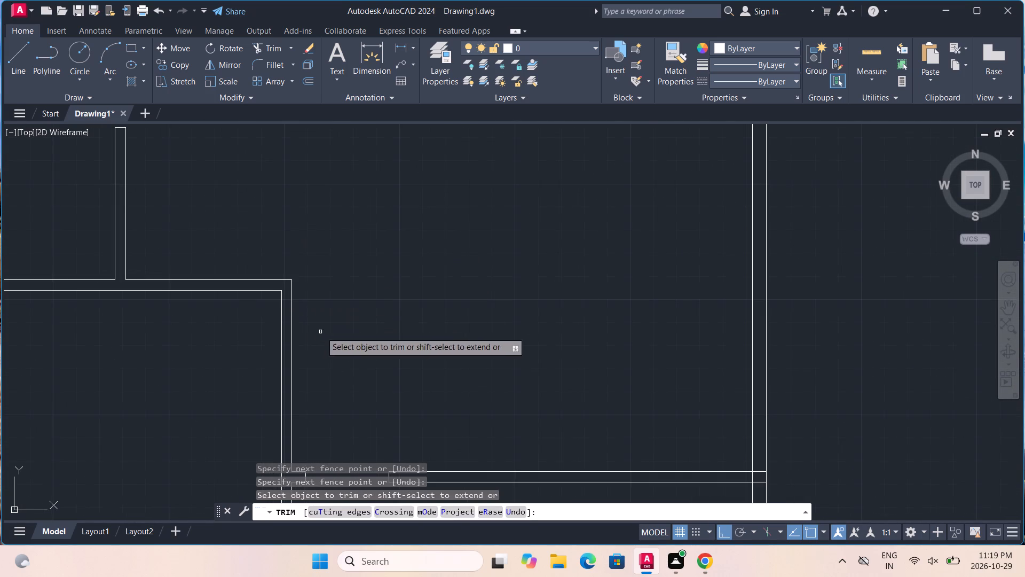
{"action": "middle_click_drag", "start_coordinate": [322, 332], "coordinate": [338, 167]}
{"action": "middle_click_drag", "start_coordinate": [364, 234], "coordinate": [293, 382]}
{"action": "middle_click_drag", "start_coordinate": [360, 277], "coordinate": [343, 397]}
{"action": "middle_click_drag", "start_coordinate": [335, 318], "coordinate": [308, 373]}
{"action": "middle_click_drag", "start_coordinate": [402, 277], "coordinate": [308, 392]}
{"action": "middle_click_drag", "start_coordinate": [372, 324], "coordinate": [294, 385]}
{"action": "left_click_drag", "start_coordinate": [374, 319], "coordinate": [382, 303]}
{"action": "left_click_drag", "start_coordinate": [391, 337], "coordinate": [388, 393]}
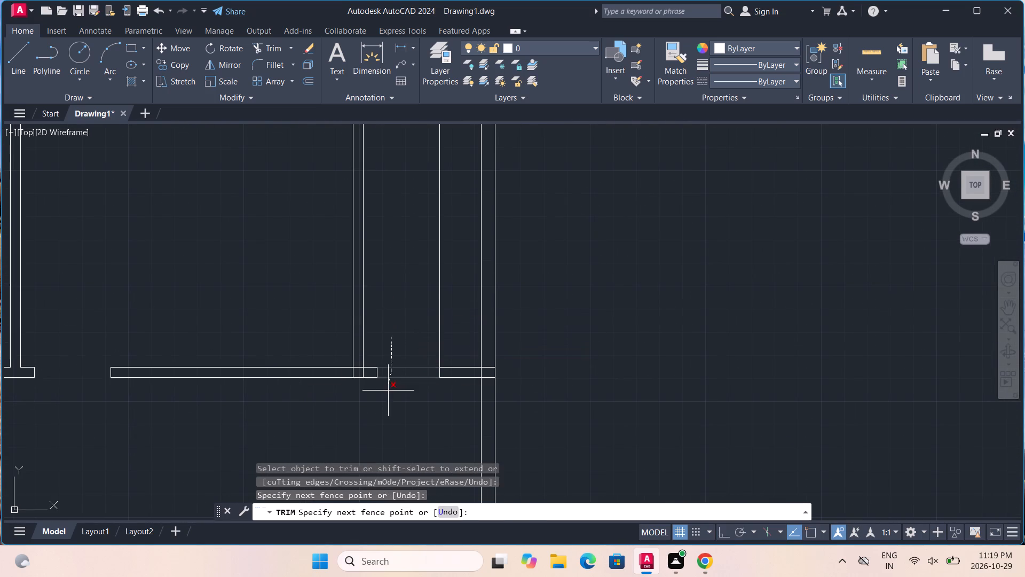
{"action": "left_click_drag", "start_coordinate": [388, 393], "coordinate": [388, 395]}
{"action": "left_click_drag", "start_coordinate": [399, 333], "coordinate": [453, 292]}
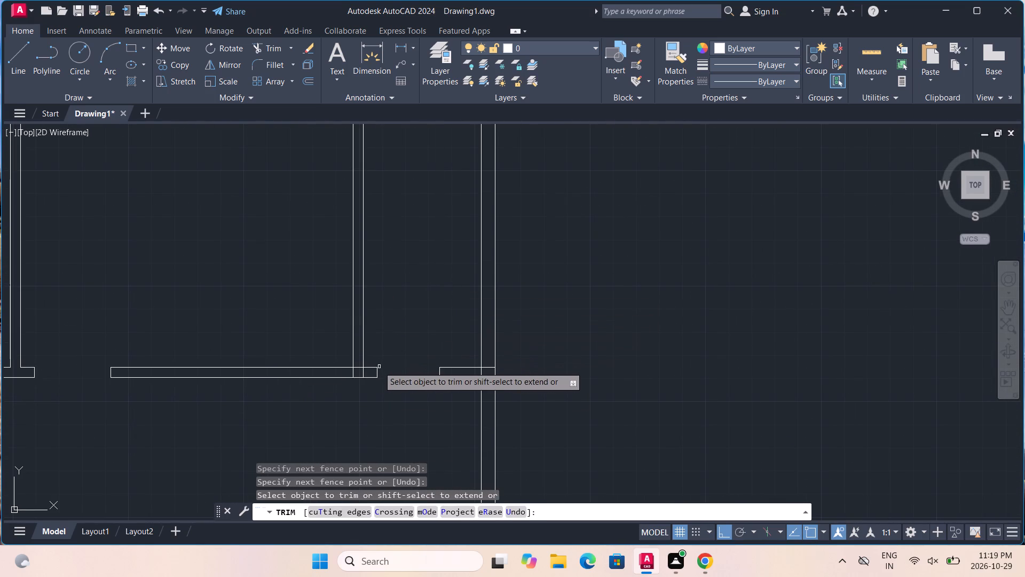
Trim the overlapping lines where the upper toilet's lower wall meets the toilet partition and the right outer wall.
{"action": "left_click", "coordinate": [364, 372]}
{"action": "scroll", "coordinate": [364, 372], "scroll_direction": "up", "scroll_amount": 4}
{"action": "left_click_drag", "start_coordinate": [247, 375], "coordinate": [322, 319]}
{"action": "scroll", "coordinate": [322, 318], "scroll_direction": "down", "scroll_amount": 5}
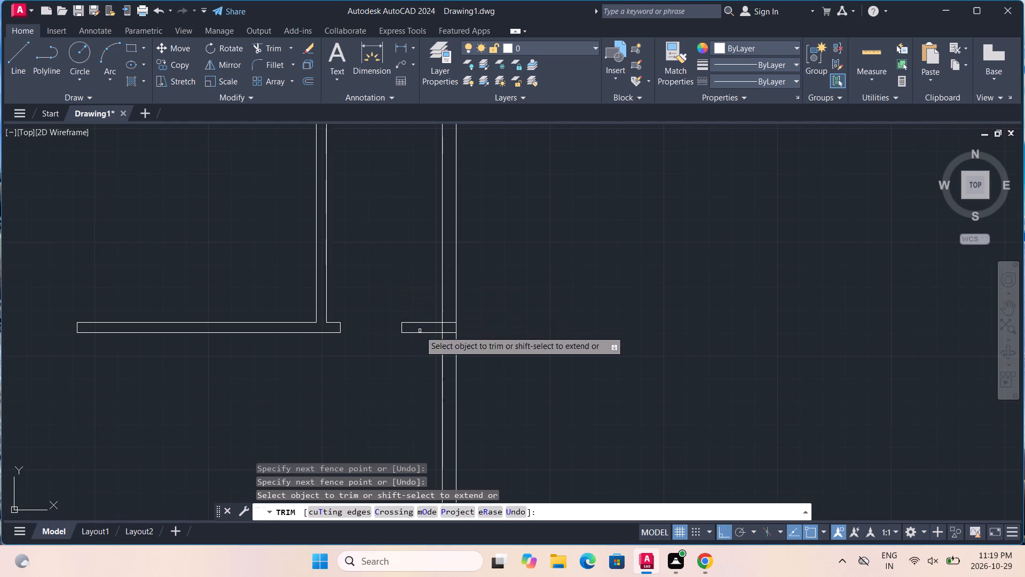
{"action": "scroll", "coordinate": [446, 339], "scroll_direction": "up", "scroll_amount": 5}
{"action": "left_click_drag", "start_coordinate": [443, 179], "coordinate": [438, 345]}
{"action": "left_click_drag", "start_coordinate": [430, 242], "coordinate": [343, 243]}
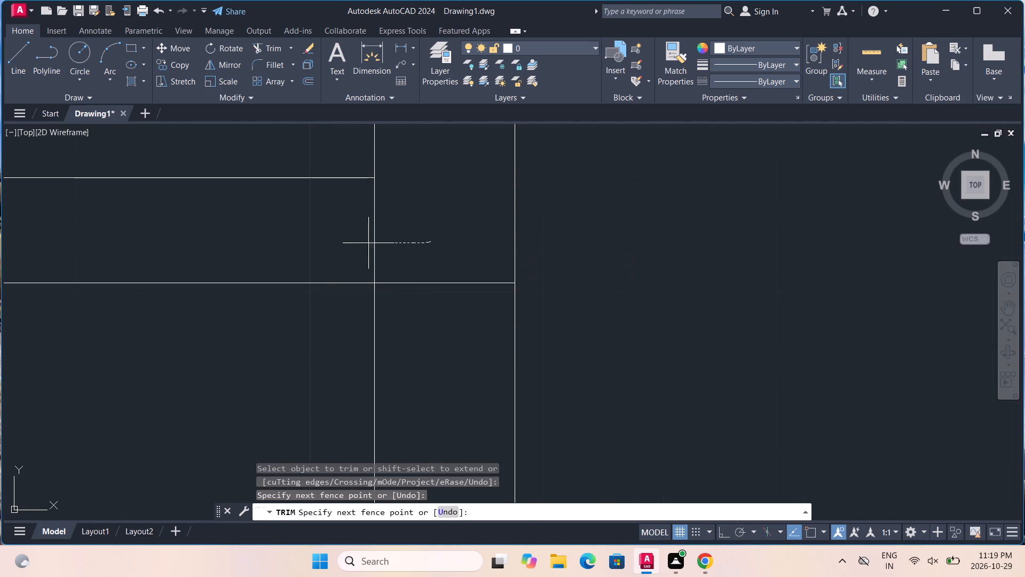
{"action": "left_click_drag", "start_coordinate": [343, 243], "coordinate": [275, 241]}
{"action": "left_click_drag", "start_coordinate": [411, 263], "coordinate": [425, 339]}
Trim the overlapping lines where the upper toilet's partition meets the top outer wall.
{"action": "scroll", "coordinate": [422, 322], "scroll_direction": "down", "scroll_amount": 10}
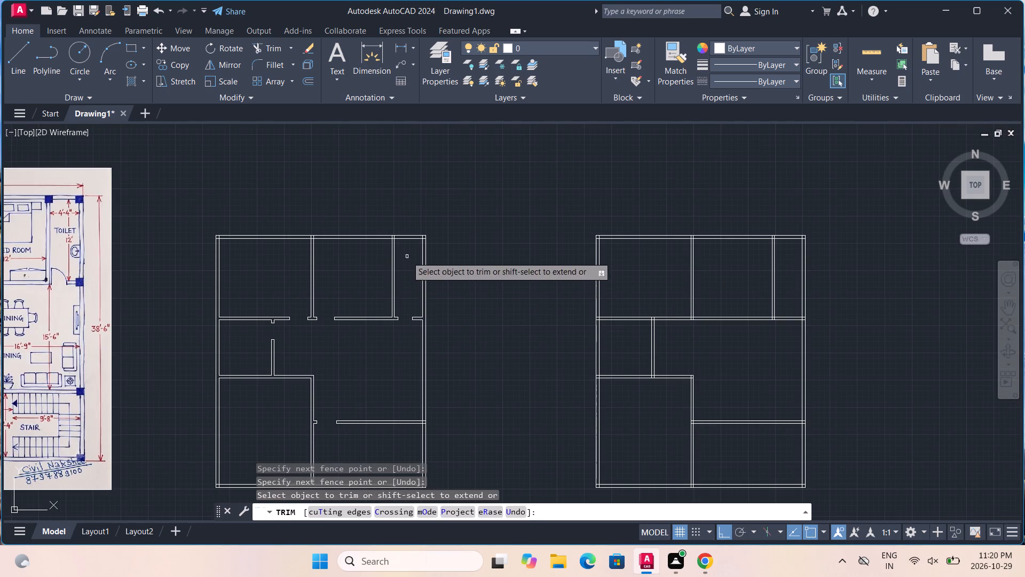
{"action": "middle_click_drag", "start_coordinate": [407, 256], "coordinate": [412, 395]}
{"action": "scroll", "coordinate": [397, 368], "scroll_direction": "up", "scroll_amount": 5}
{"action": "middle_click_drag", "start_coordinate": [398, 392], "coordinate": [363, 278]}
{"action": "left_click_drag", "start_coordinate": [313, 343], "coordinate": [375, 348]}
{"action": "scroll", "coordinate": [372, 353], "scroll_direction": "up", "scroll_amount": 2}
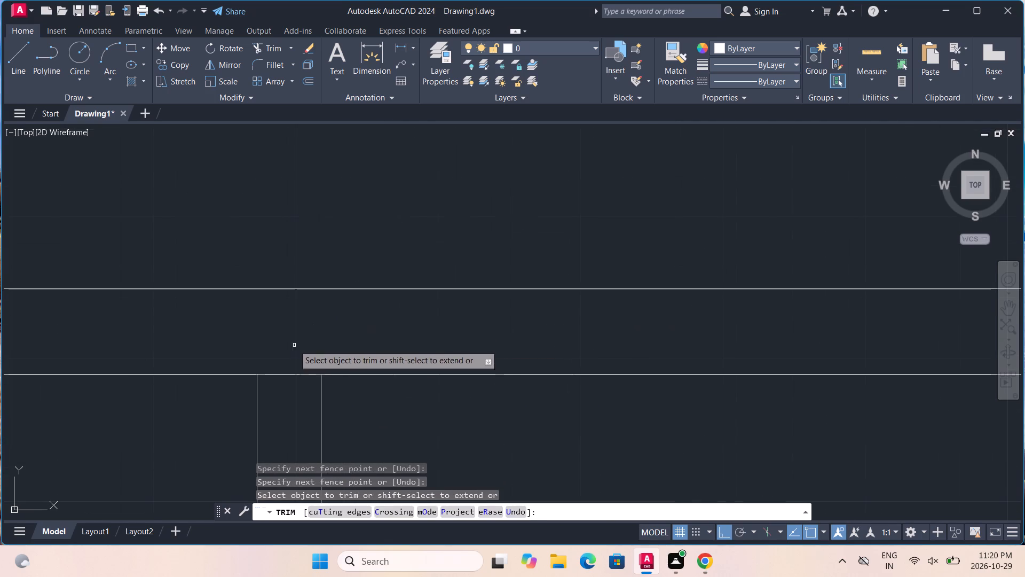
{"action": "left_click_drag", "start_coordinate": [290, 356], "coordinate": [289, 399]}
Trim the overlapping inner wall lines at the plan's upper-right outer corner.
{"action": "scroll", "coordinate": [290, 394], "scroll_direction": "down", "scroll_amount": 5}
{"action": "middle_click_drag", "start_coordinate": [376, 402], "coordinate": [379, 288]}
{"action": "scroll", "coordinate": [376, 402], "scroll_direction": "up", "scroll_amount": 1}
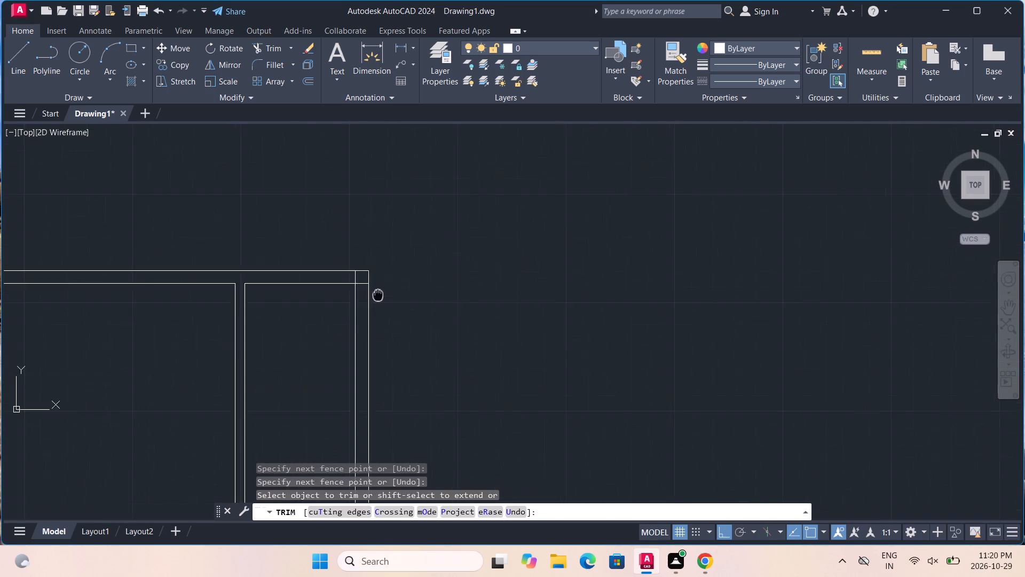
{"action": "middle_click_drag", "start_coordinate": [379, 288], "coordinate": [379, 287]}
{"action": "scroll", "coordinate": [358, 264], "scroll_direction": "up", "scroll_amount": 4}
{"action": "left_click_drag", "start_coordinate": [288, 259], "coordinate": [338, 260]}
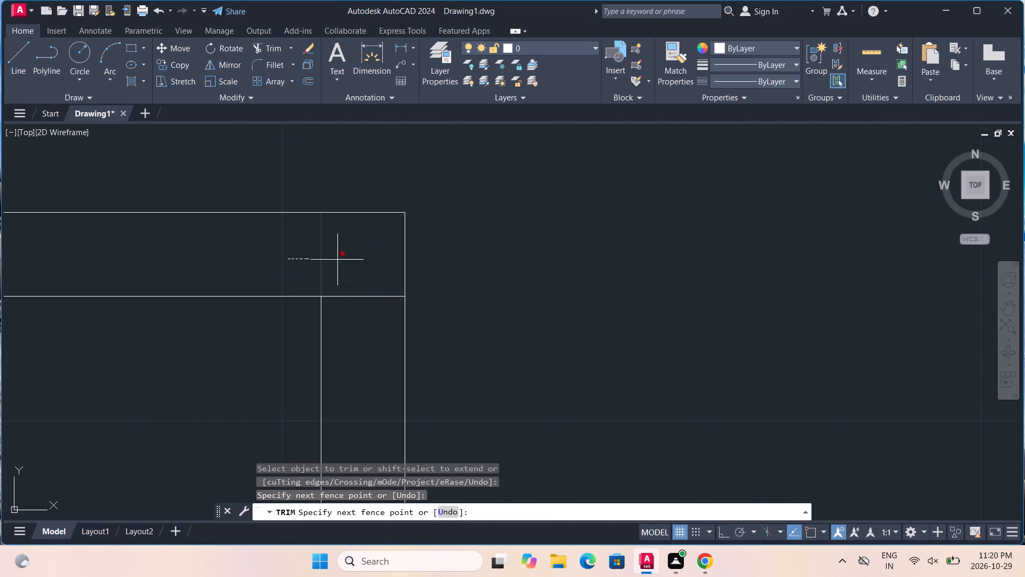
{"action": "left_click_drag", "start_coordinate": [338, 260], "coordinate": [348, 350]}
Trim the overlapping lines where the partition between the two upper bedrooms meets the top outer wall.
{"action": "scroll", "coordinate": [350, 343], "scroll_direction": "down", "scroll_amount": 7}
{"action": "middle_click_drag", "start_coordinate": [150, 329], "coordinate": [432, 286]}
{"action": "scroll", "coordinate": [362, 297], "scroll_direction": "up", "scroll_amount": 6}
{"action": "left_click_drag", "start_coordinate": [258, 254], "coordinate": [346, 251]}
{"action": "left_click_drag", "start_coordinate": [328, 267], "coordinate": [320, 314]}
Trim the overlapping inner wall lines at the plan's upper-left outer corner.
{"action": "scroll", "coordinate": [320, 310], "scroll_direction": "down", "scroll_amount": 6}
{"action": "middle_click_drag", "start_coordinate": [167, 319], "coordinate": [332, 351]}
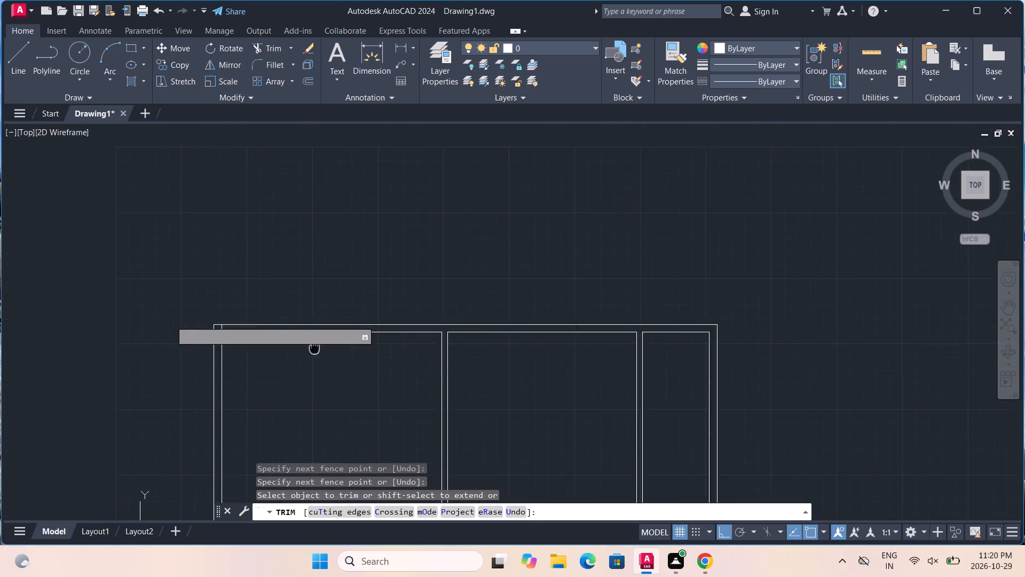
{"action": "middle_click_drag", "start_coordinate": [332, 351], "coordinate": [337, 352]}
{"action": "scroll", "coordinate": [250, 335], "scroll_direction": "up", "scroll_amount": 6}
{"action": "middle_click_drag", "start_coordinate": [373, 375], "coordinate": [357, 232]}
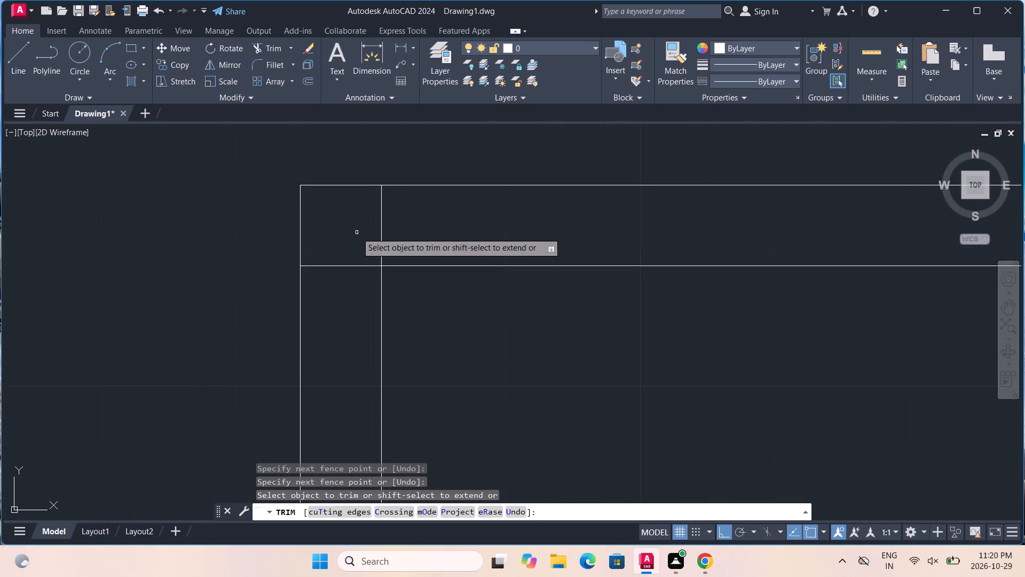
{"action": "left_click_drag", "start_coordinate": [357, 230], "coordinate": [430, 208]}
Trim the overlapping inner wall lines at the plan's lower-left outer corner.
{"action": "scroll", "coordinate": [430, 208], "scroll_direction": "down", "scroll_amount": 5}
{"action": "middle_click_drag", "start_coordinate": [466, 309], "coordinate": [392, 128]}
{"action": "scroll", "coordinate": [392, 128], "scroll_direction": "down", "scroll_amount": 4}
{"action": "scroll", "coordinate": [408, 190], "scroll_direction": "up", "scroll_amount": 3}
{"action": "middle_click_drag", "start_coordinate": [427, 277], "coordinate": [374, 142]}
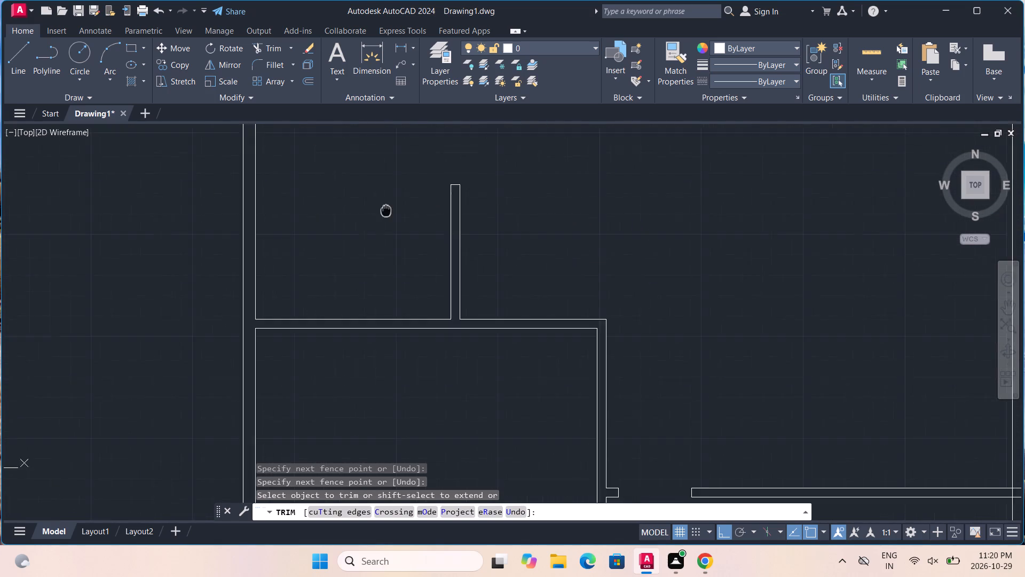
{"action": "middle_click_drag", "start_coordinate": [374, 142], "coordinate": [376, 132]}
{"action": "scroll", "coordinate": [529, 426], "scroll_direction": "down", "scroll_amount": 2}
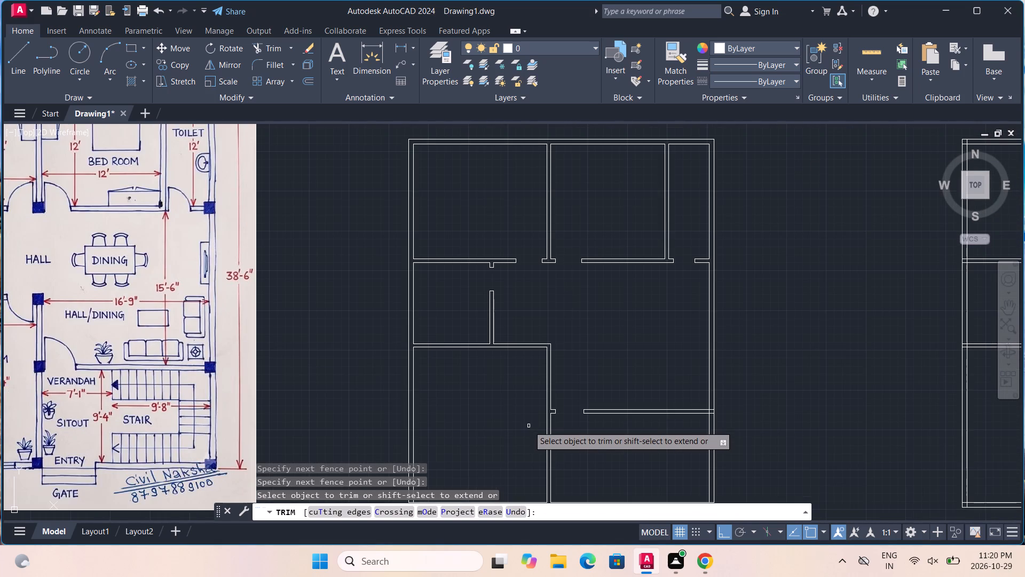
{"action": "middle_click_drag", "start_coordinate": [529, 425], "coordinate": [438, 258]}
{"action": "scroll", "coordinate": [316, 342], "scroll_direction": "up", "scroll_amount": 5}
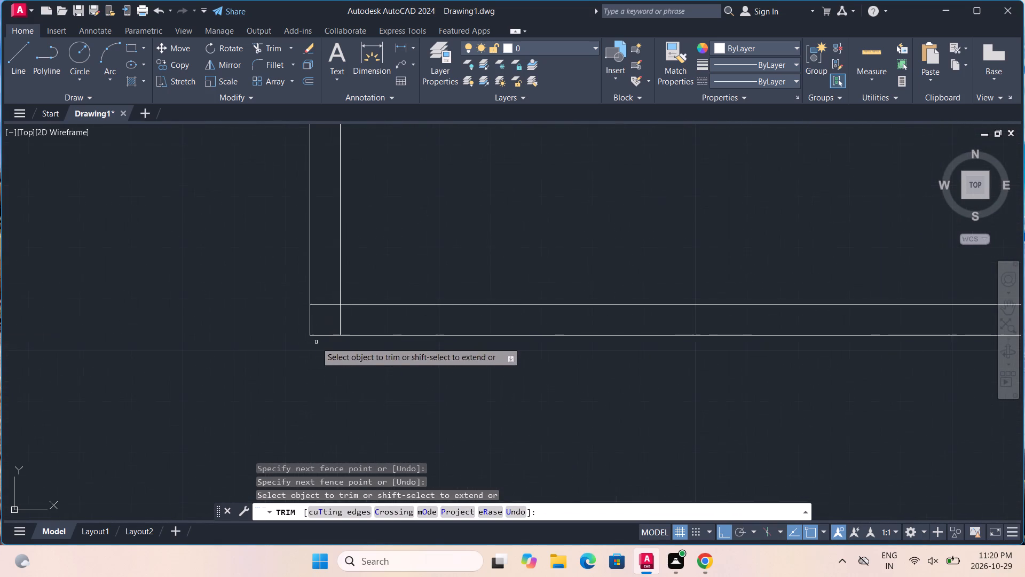
{"action": "left_click_drag", "start_coordinate": [324, 296], "coordinate": [362, 328]}
Trim the overlapping inner wall lines at the plan's lower-right outer corner.
{"action": "scroll", "coordinate": [362, 328], "scroll_direction": "down", "scroll_amount": 6}
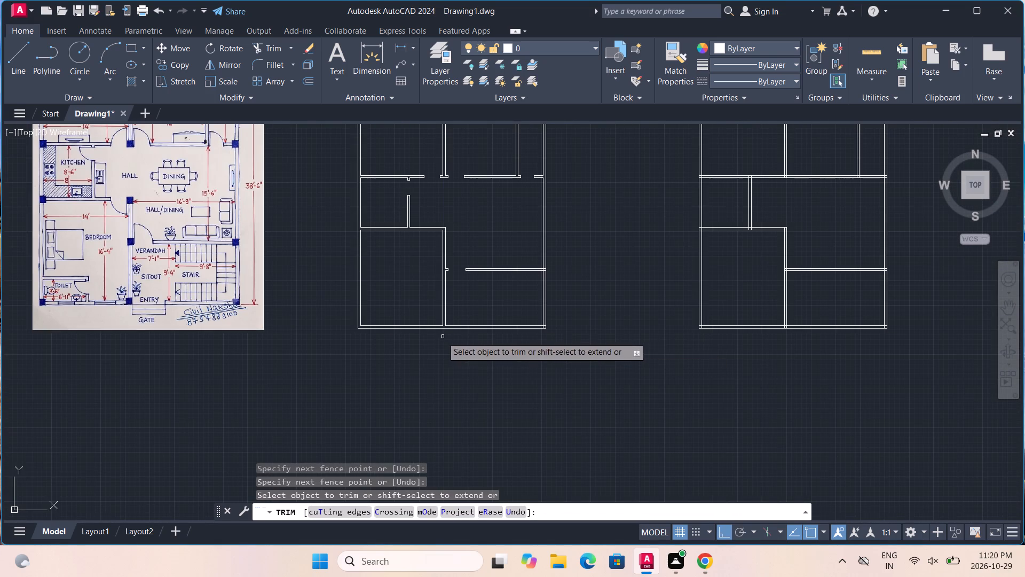
{"action": "scroll", "coordinate": [553, 330], "scroll_direction": "up", "scroll_amount": 6}
{"action": "left_click_drag", "start_coordinate": [446, 305], "coordinate": [413, 331]}
Trim the overlapping lines where the wall between the hall and the stair area meets the right outer wall.
{"action": "scroll", "coordinate": [413, 331], "scroll_direction": "down", "scroll_amount": 4}
{"action": "middle_click_drag", "start_coordinate": [436, 275], "coordinate": [450, 388]}
{"action": "scroll", "coordinate": [419, 352], "scroll_direction": "up", "scroll_amount": 6}
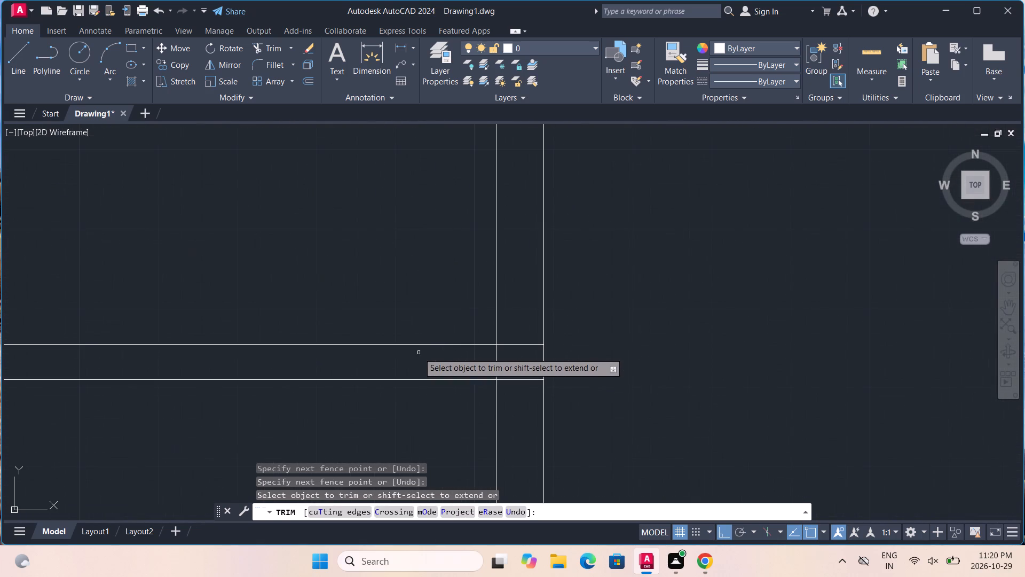
{"action": "left_click_drag", "start_coordinate": [525, 342], "coordinate": [521, 389]}
{"action": "left_click_drag", "start_coordinate": [511, 357], "coordinate": [472, 357]}
{"action": "scroll", "coordinate": [472, 357], "scroll_direction": "down", "scroll_amount": 3}
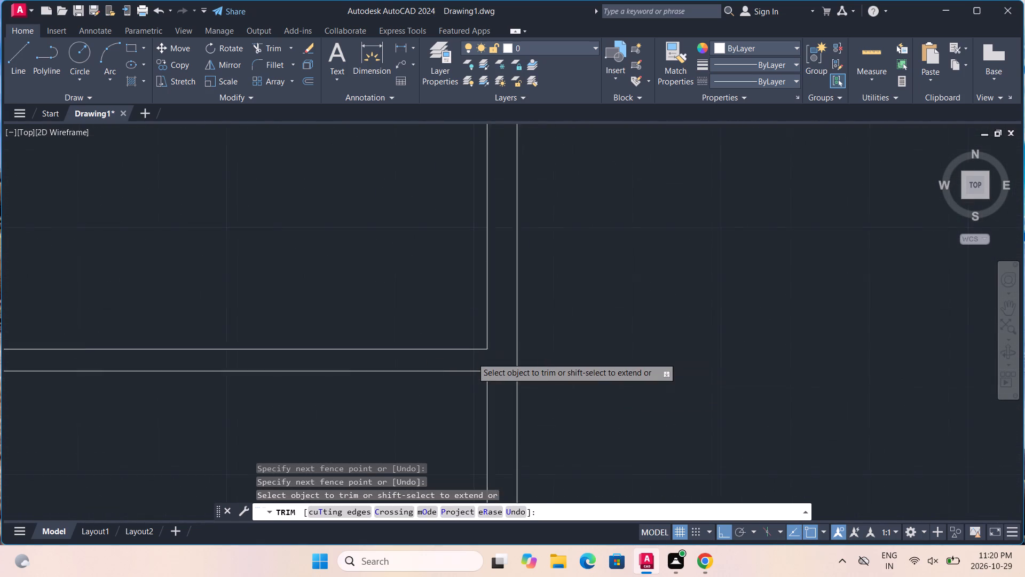
{"action": "scroll", "coordinate": [472, 357], "scroll_direction": "down", "scroll_amount": 3}
{"action": "key", "text": "Escape"}
{"action": "key", "text": "Escape"}
{"action": "key", "text": "Escape"}
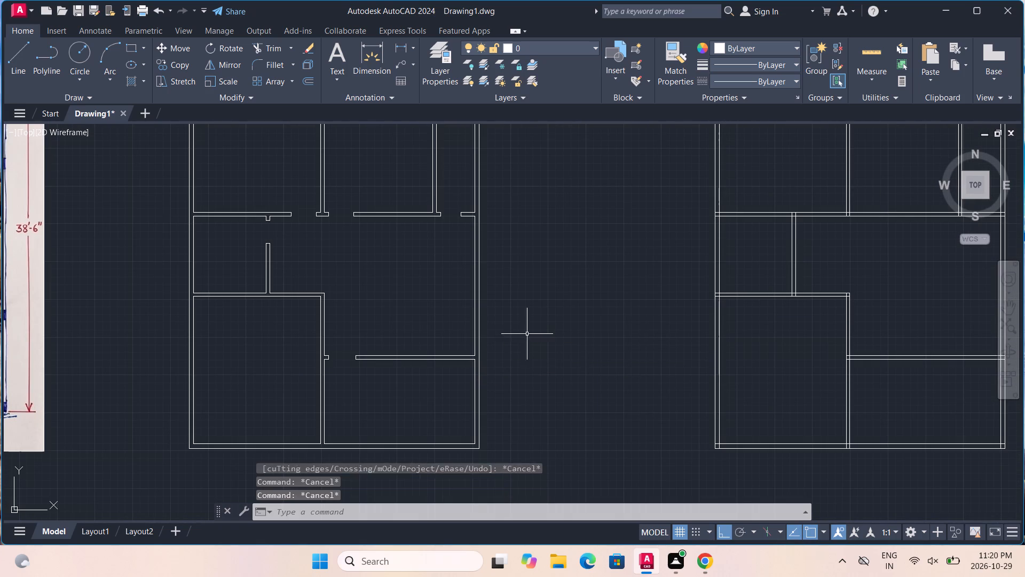
{"action": "key", "text": "Escape"}
{"action": "key", "text": "Escape"}
Extend both jamb lines of the upper-left bedroom's doorway down through both lines of the lower-left bedroom's upper wall.
{"action": "scroll", "coordinate": [360, 355], "scroll_direction": "up", "scroll_amount": 1}
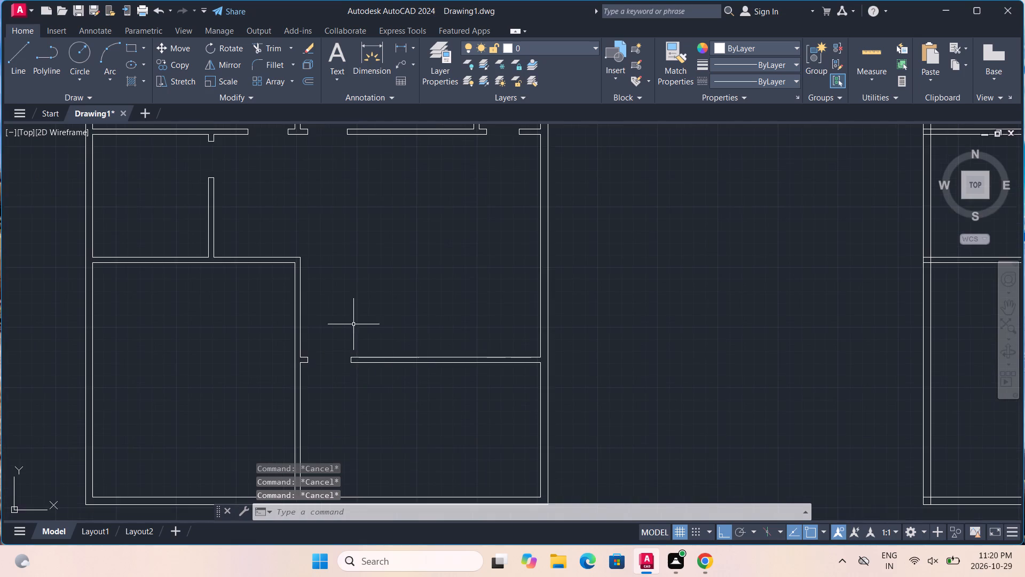
{"action": "middle_click_drag", "start_coordinate": [351, 319], "coordinate": [443, 470]}
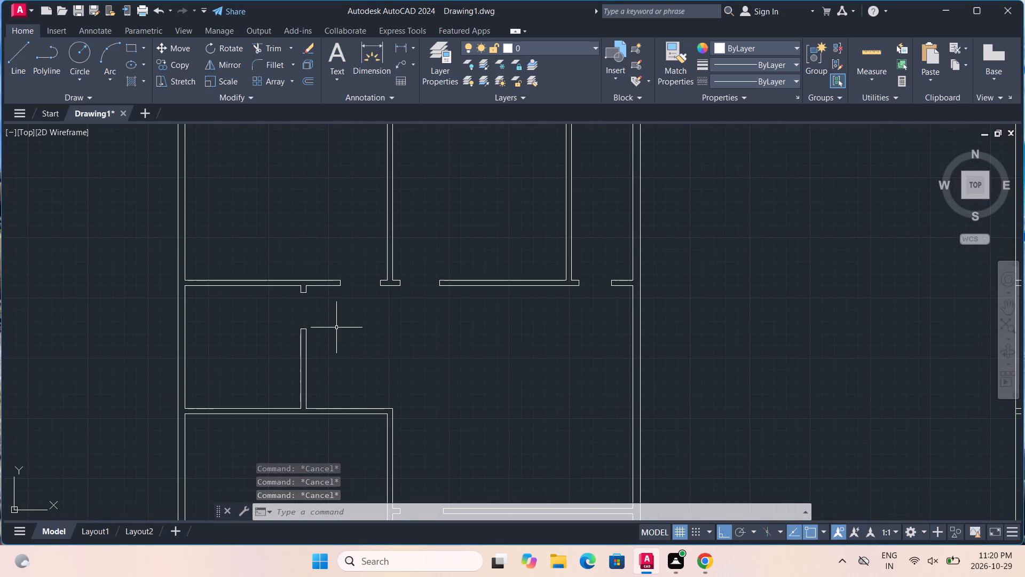
{"action": "type", "text": "ex"}
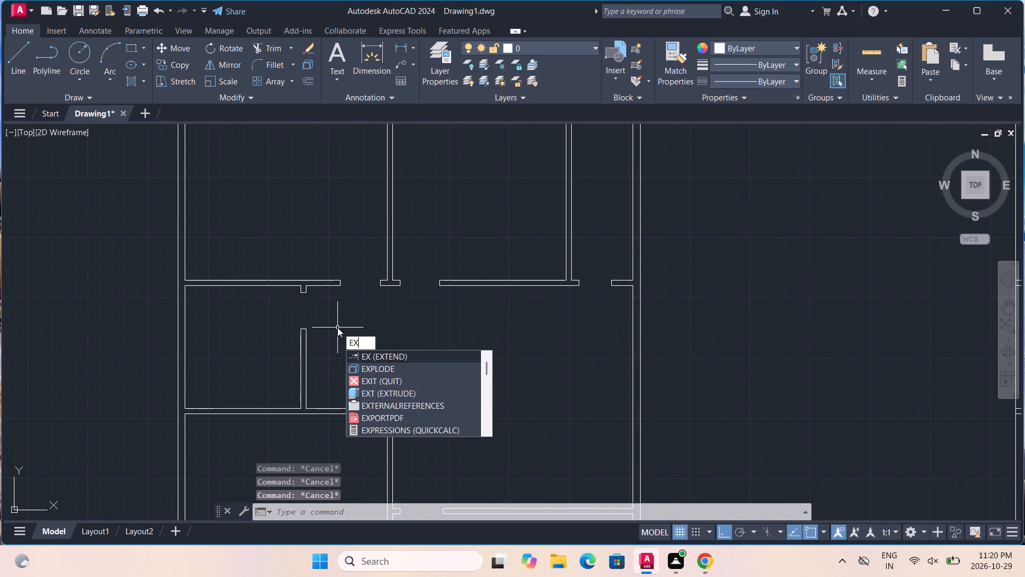
{"action": "key", "text": "Return"}
{"action": "key", "text": "Return"}
{"action": "scroll", "coordinate": [318, 301], "scroll_direction": "up", "scroll_amount": 1}
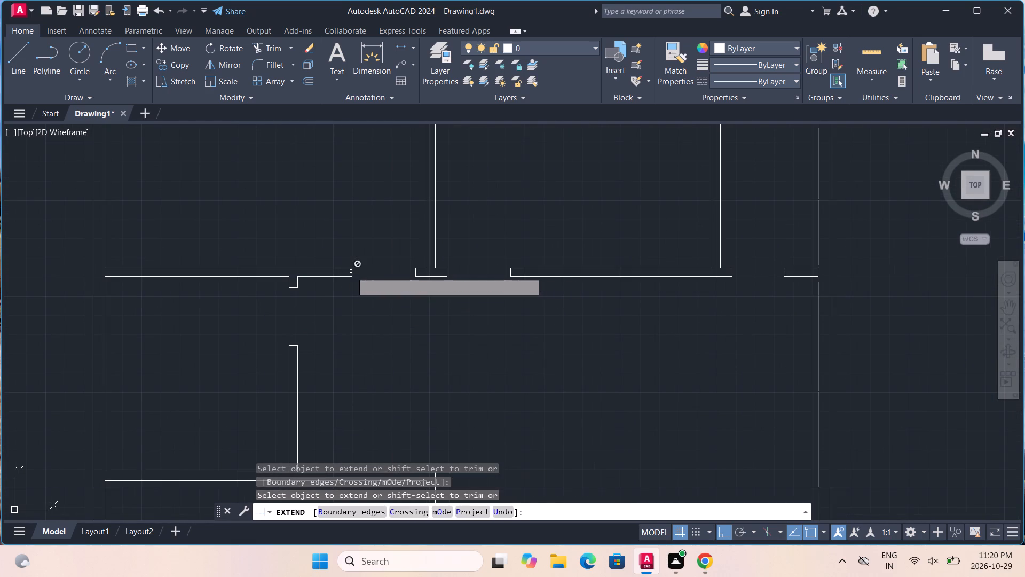
{"action": "left_click", "coordinate": [352, 272]}
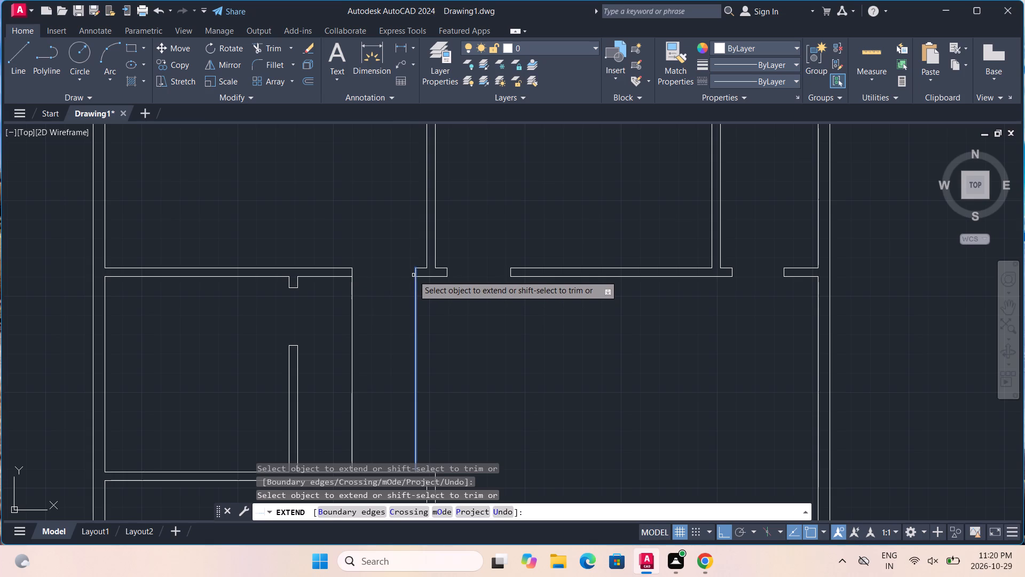
{"action": "left_click", "coordinate": [413, 275]}
{"action": "scroll", "coordinate": [401, 349], "scroll_direction": "up", "scroll_amount": 1}
{"action": "middle_click_drag", "start_coordinate": [401, 349], "coordinate": [417, 201]}
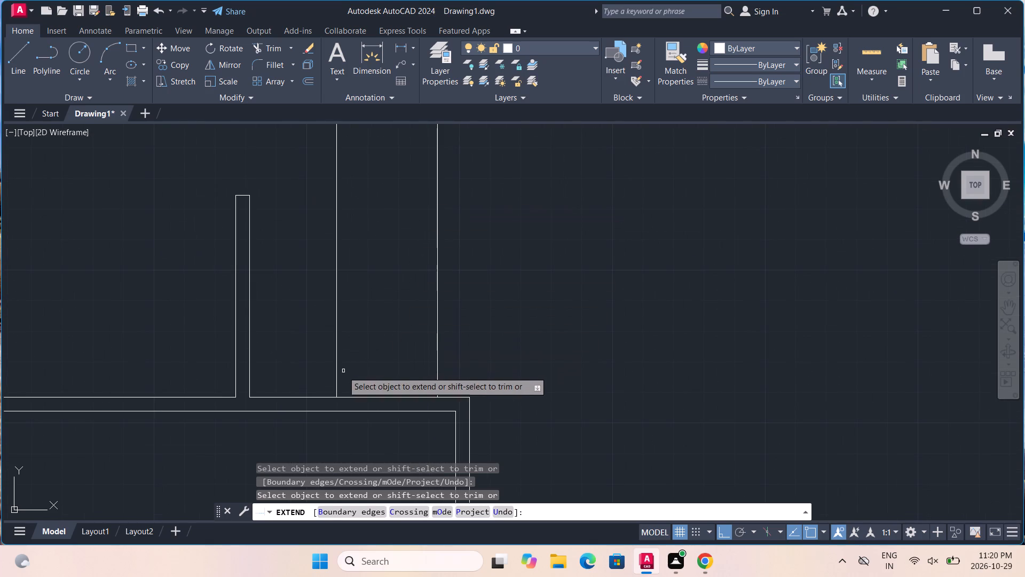
{"action": "left_click", "coordinate": [336, 377]}
{"action": "left_click", "coordinate": [437, 375]}
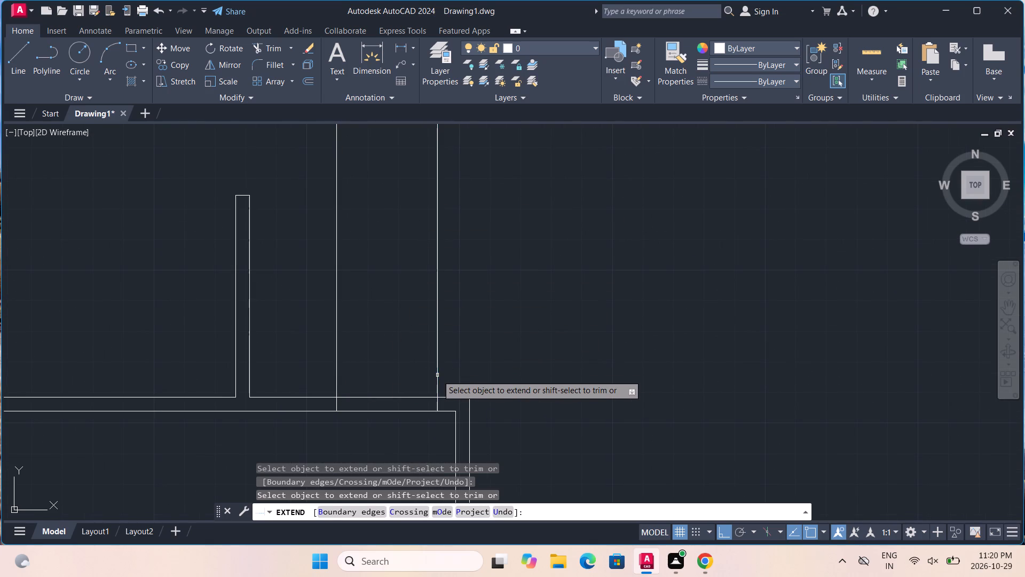
{"action": "key", "text": "Escape"}
{"action": "key", "text": "Escape"}
{"action": "key", "text": "Escape"}
Trim out the lower-left bedroom's door opening in its upper wall between the two extended jamb lines.
{"action": "type", "text": "tr"}
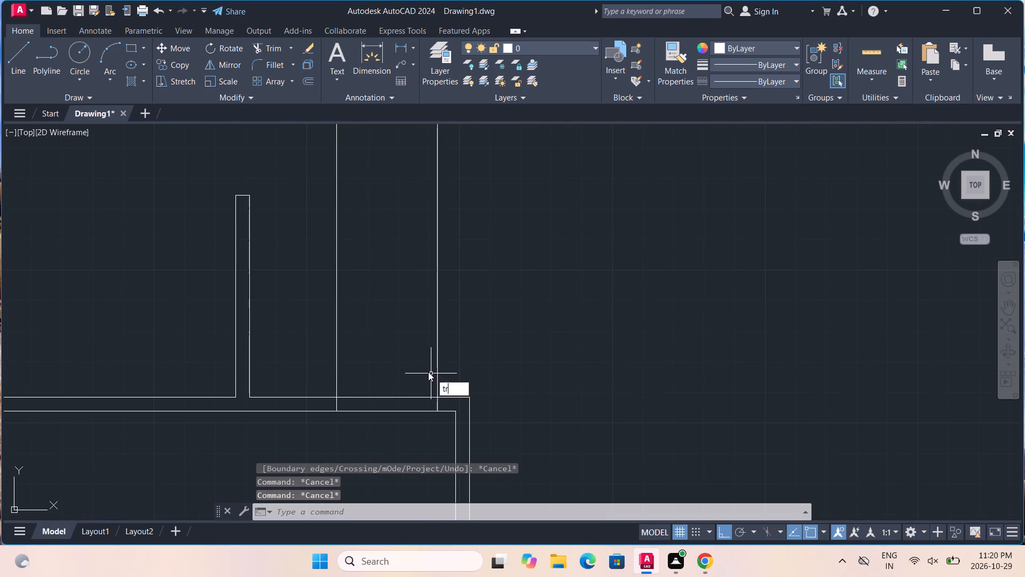
{"action": "key", "text": "Return"}
{"action": "key", "text": "Return"}
{"action": "left_click_drag", "start_coordinate": [397, 364], "coordinate": [396, 442]}
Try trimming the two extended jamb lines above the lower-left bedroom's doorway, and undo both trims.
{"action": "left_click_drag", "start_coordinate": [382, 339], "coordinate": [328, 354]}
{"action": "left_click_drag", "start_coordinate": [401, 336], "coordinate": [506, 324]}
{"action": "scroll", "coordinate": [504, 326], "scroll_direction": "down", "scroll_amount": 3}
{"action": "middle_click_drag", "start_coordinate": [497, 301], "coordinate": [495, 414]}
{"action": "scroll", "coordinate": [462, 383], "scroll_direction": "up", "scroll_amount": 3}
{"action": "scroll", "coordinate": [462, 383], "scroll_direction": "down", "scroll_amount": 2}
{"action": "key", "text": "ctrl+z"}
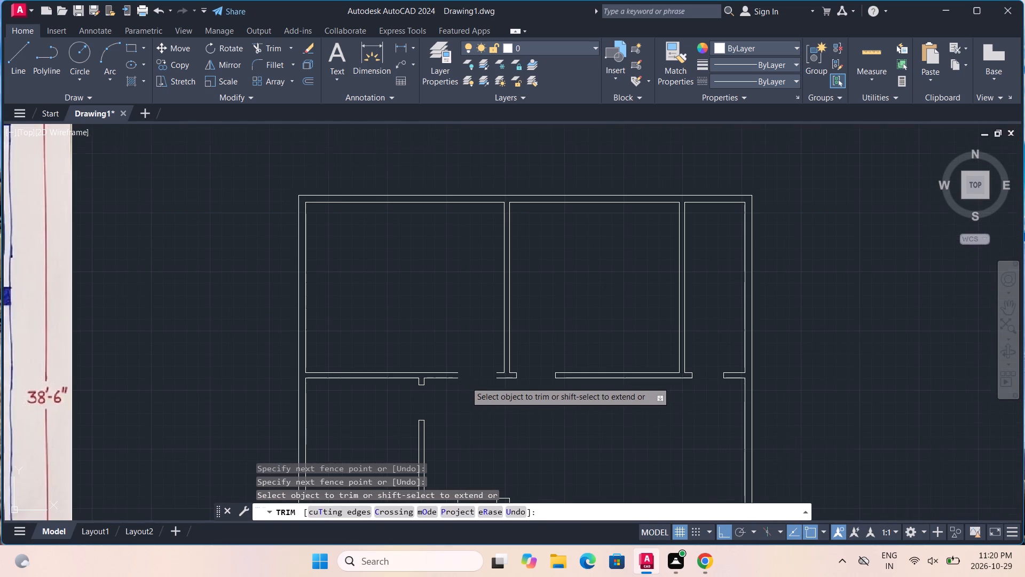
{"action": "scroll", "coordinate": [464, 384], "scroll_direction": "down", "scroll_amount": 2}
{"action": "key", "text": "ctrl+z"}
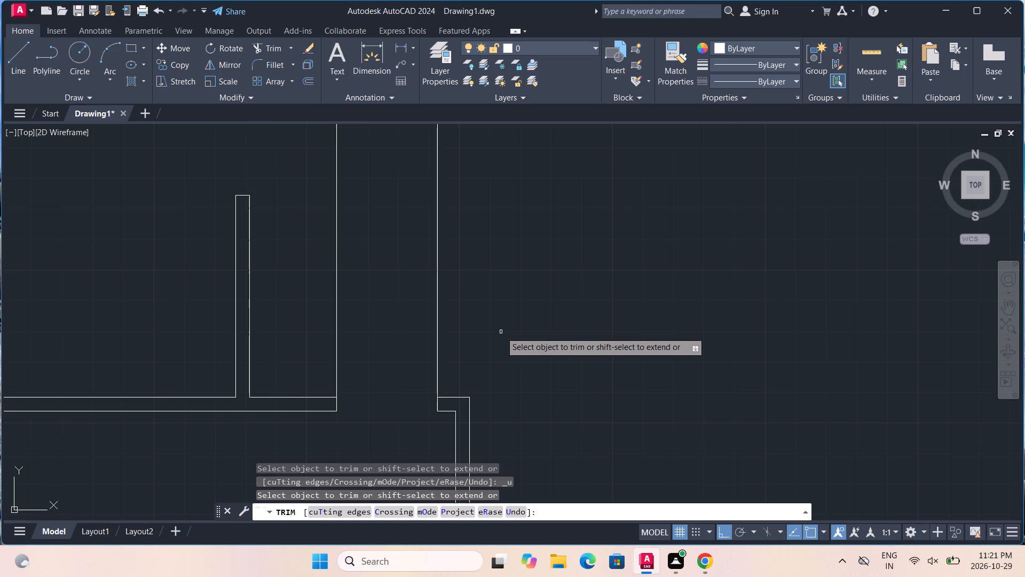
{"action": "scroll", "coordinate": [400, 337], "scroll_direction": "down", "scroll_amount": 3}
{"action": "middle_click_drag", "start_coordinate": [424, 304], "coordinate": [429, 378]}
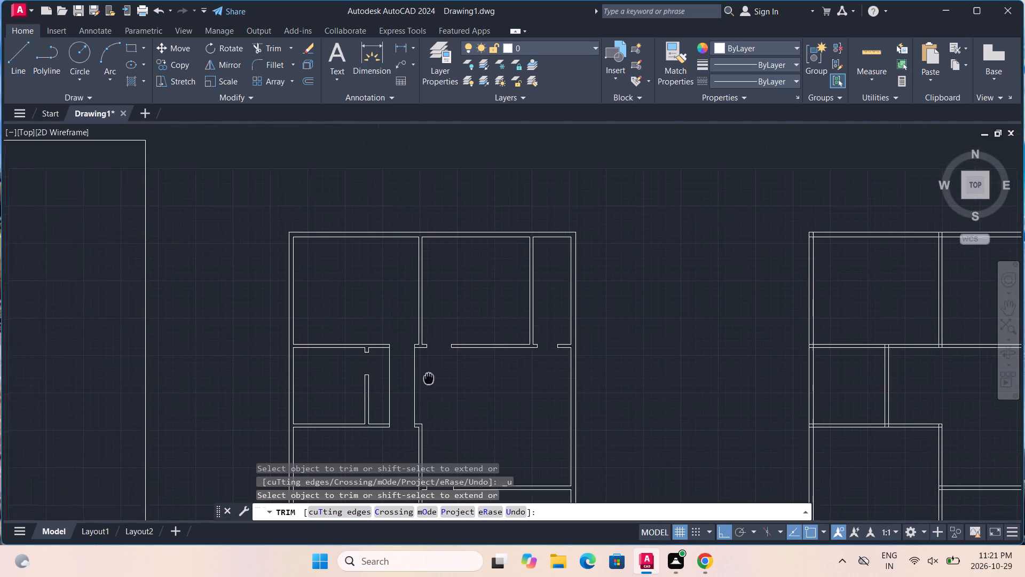
Draw a line along the lower face of the upper-left bedroom's bottom wall, closing its door opening between the two jamb lines.
{"action": "scroll", "coordinate": [420, 337], "scroll_direction": "up", "scroll_amount": 3}
{"action": "middle_click_drag", "start_coordinate": [412, 424], "coordinate": [436, 378]}
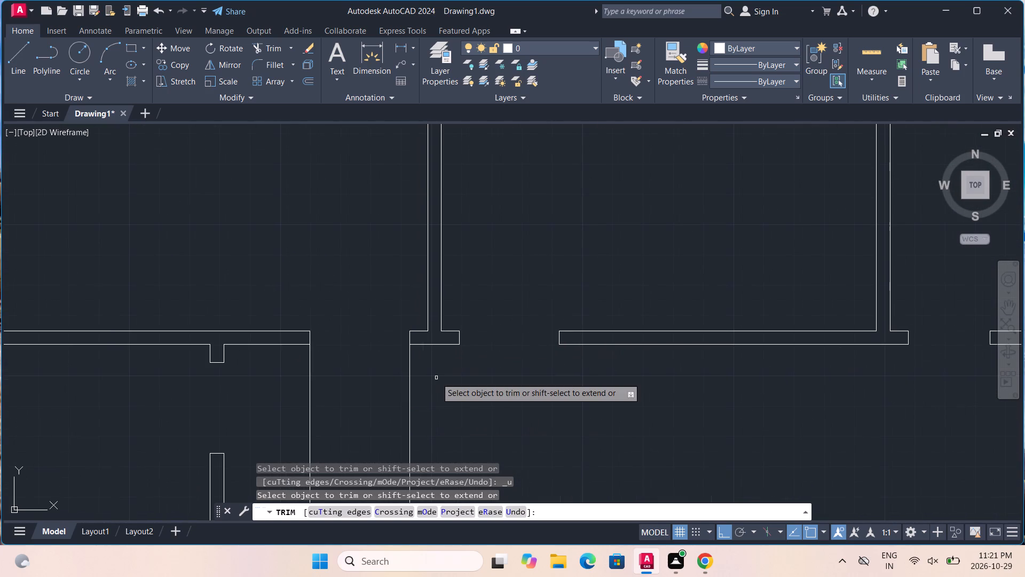
{"action": "key", "text": "l"}
{"action": "key", "text": "Return"}
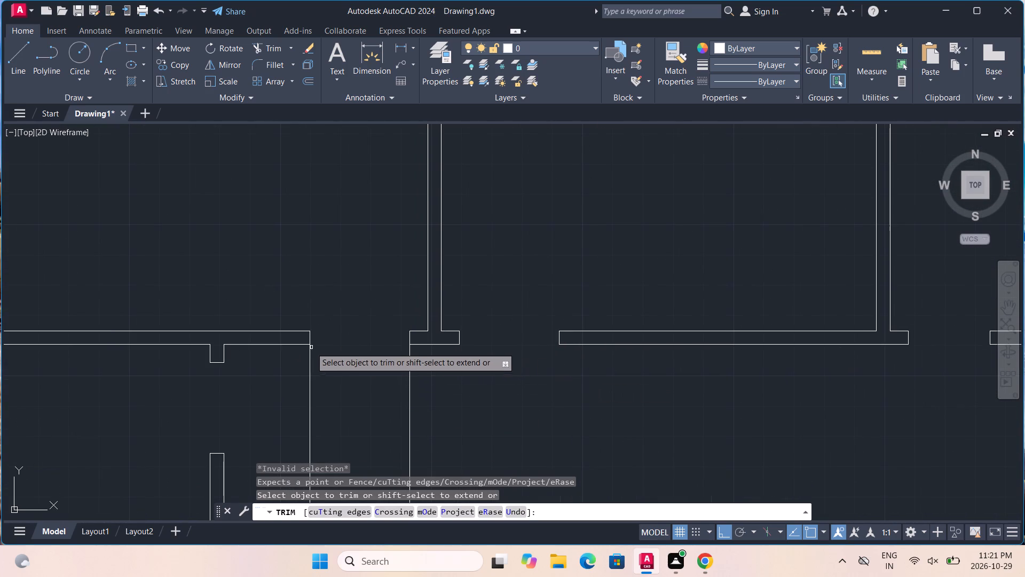
{"action": "key", "text": "Escape"}
{"action": "key", "text": "Escape"}
{"action": "key", "text": "Escape"}
{"action": "key", "text": "Escape"}
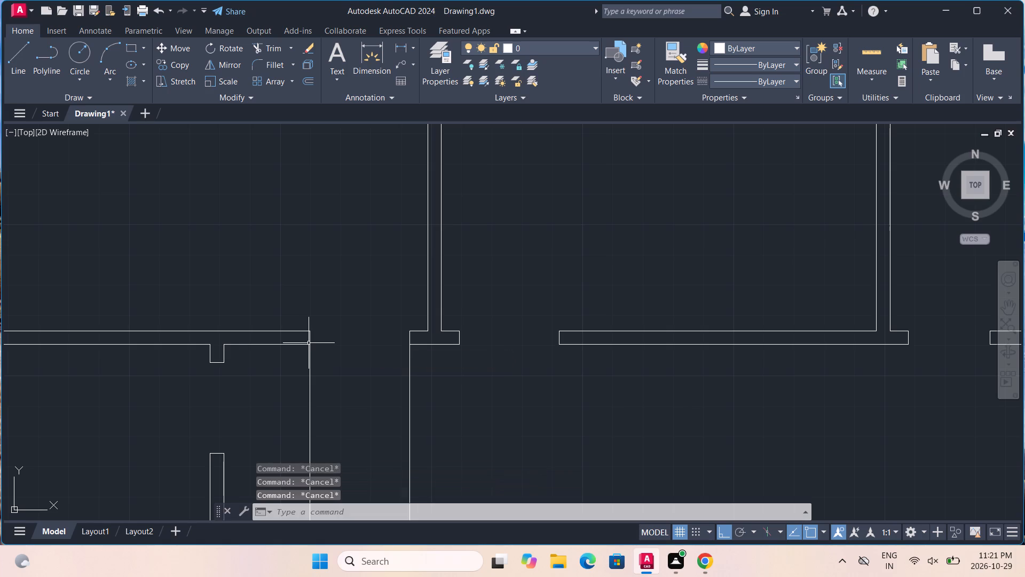
{"action": "key", "text": "l"}
{"action": "key", "text": "Return"}
{"action": "scroll", "coordinate": [309, 342], "scroll_direction": "up", "scroll_amount": 2}
{"action": "left_click", "coordinate": [309, 349]}
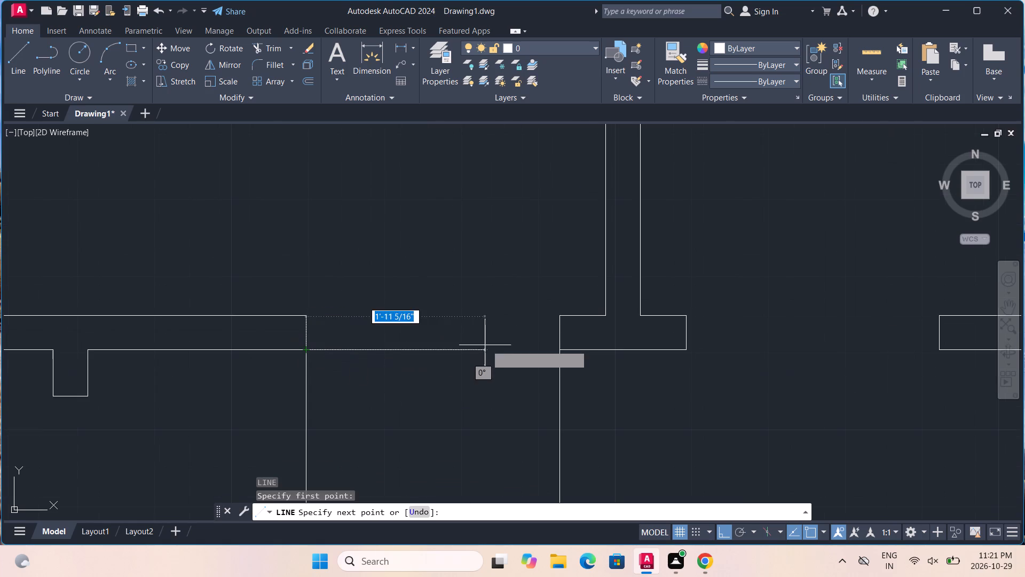
{"action": "left_click", "coordinate": [559, 351]}
{"action": "key", "text": "Escape"}
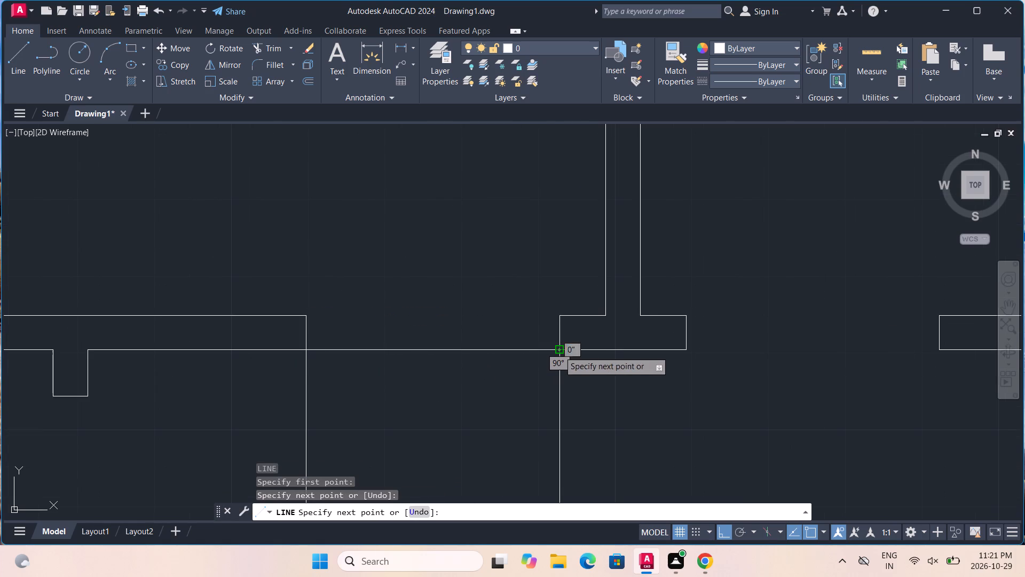
{"action": "scroll", "coordinate": [559, 351], "scroll_direction": "down", "scroll_amount": 2}
{"action": "key", "text": "Escape"}
{"action": "key", "text": "Escape"}
{"action": "key", "text": "Escape"}
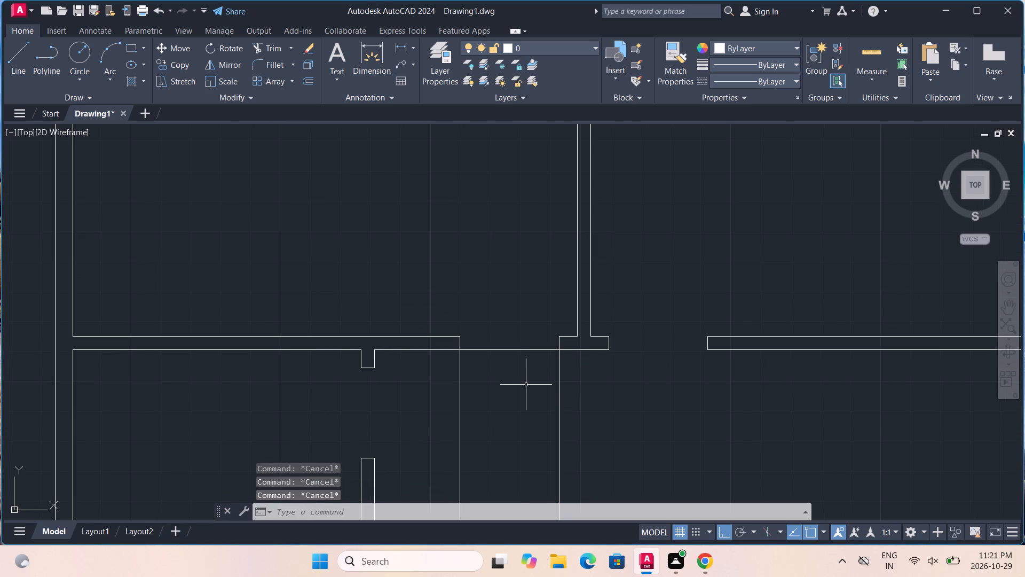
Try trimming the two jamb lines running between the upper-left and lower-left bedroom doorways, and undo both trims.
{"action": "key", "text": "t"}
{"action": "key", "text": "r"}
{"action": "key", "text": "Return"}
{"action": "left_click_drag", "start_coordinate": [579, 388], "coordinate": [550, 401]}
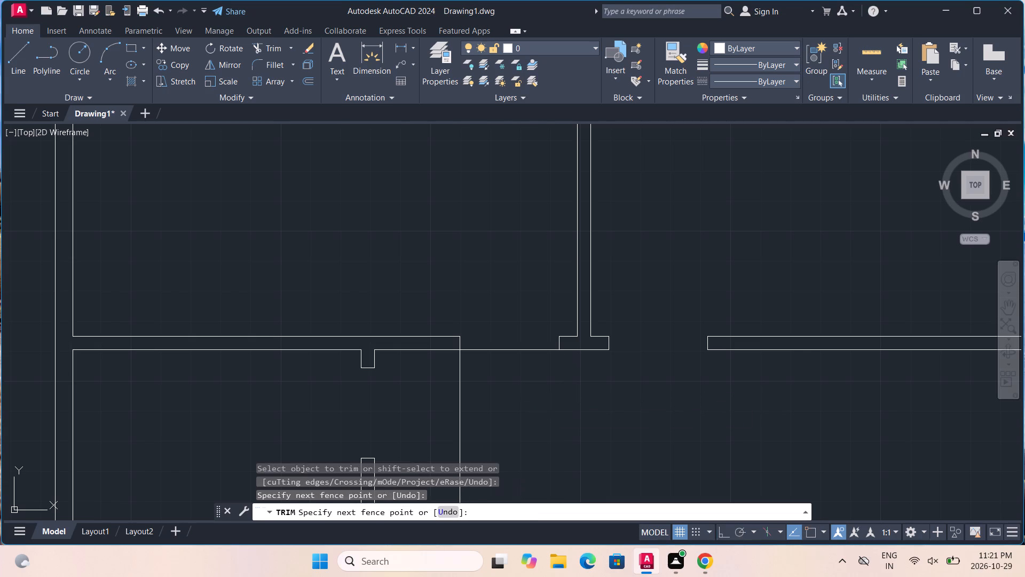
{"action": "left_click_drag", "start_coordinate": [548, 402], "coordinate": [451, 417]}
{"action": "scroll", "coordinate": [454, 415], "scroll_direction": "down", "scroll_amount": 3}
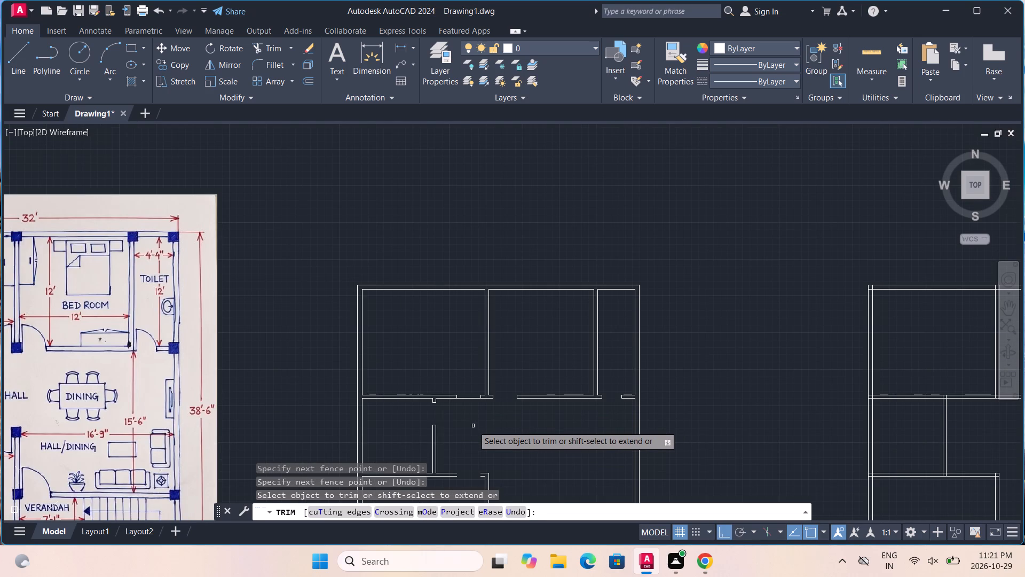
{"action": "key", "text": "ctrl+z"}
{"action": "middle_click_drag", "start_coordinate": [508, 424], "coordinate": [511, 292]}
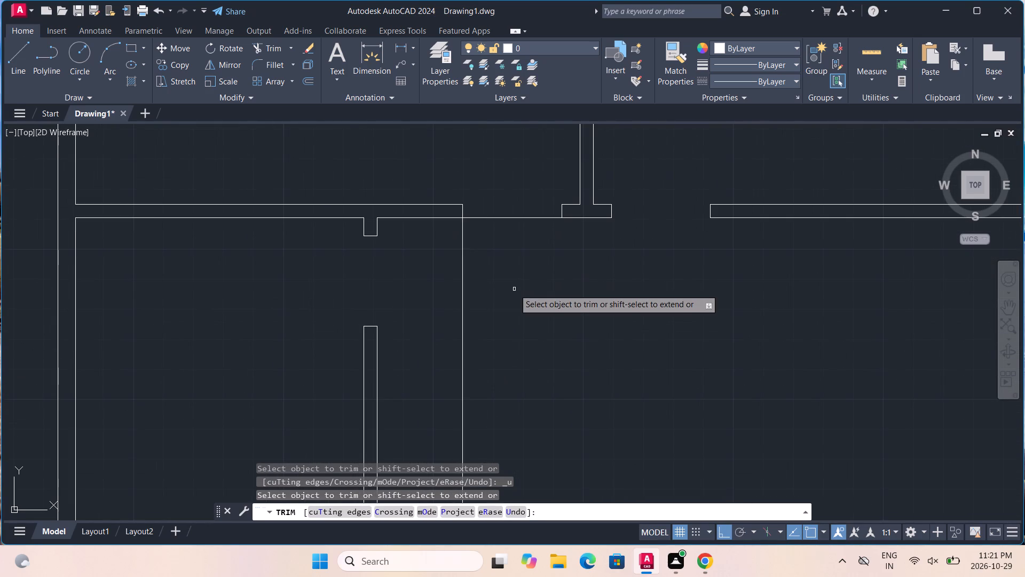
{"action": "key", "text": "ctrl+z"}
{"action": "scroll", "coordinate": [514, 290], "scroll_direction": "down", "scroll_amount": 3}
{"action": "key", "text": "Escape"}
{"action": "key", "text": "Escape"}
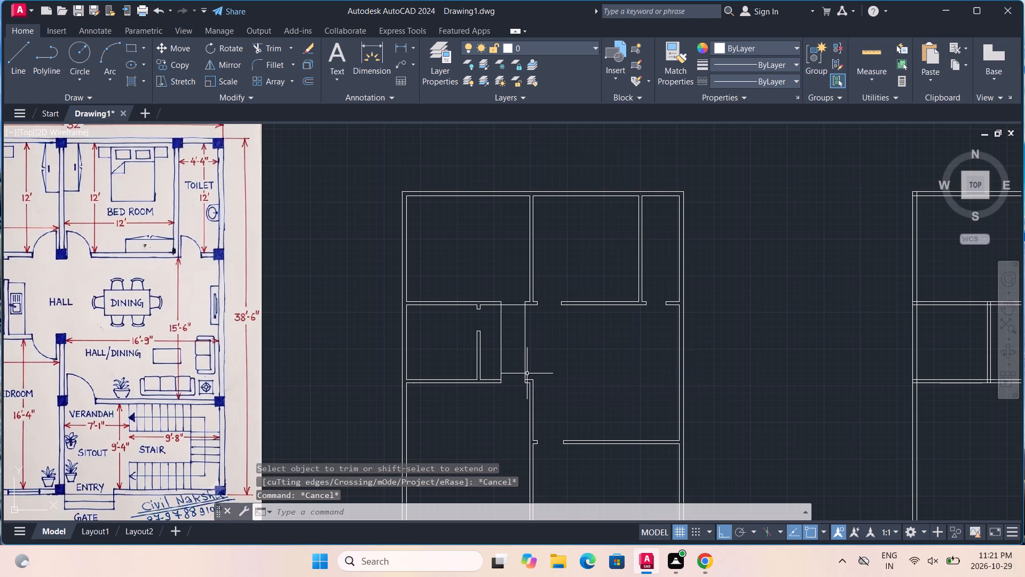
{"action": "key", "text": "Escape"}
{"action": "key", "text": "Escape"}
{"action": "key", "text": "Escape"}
Extend the upper face line of the lower-left bedroom's upper wall across its door opening to the opposite jamb.
{"action": "type", "text": "ex"}
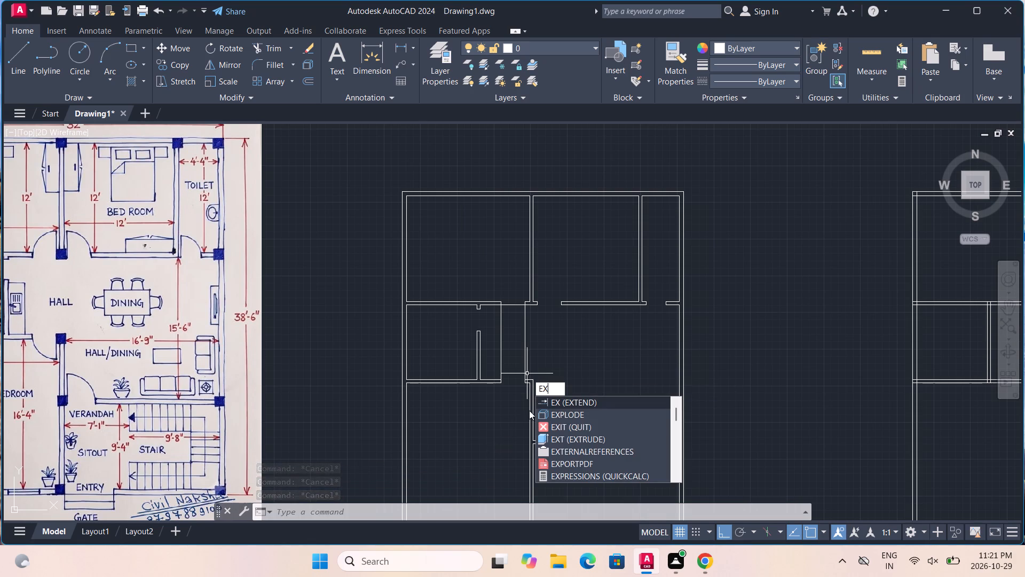
{"action": "scroll", "coordinate": [530, 407], "scroll_direction": "up", "scroll_amount": 3}
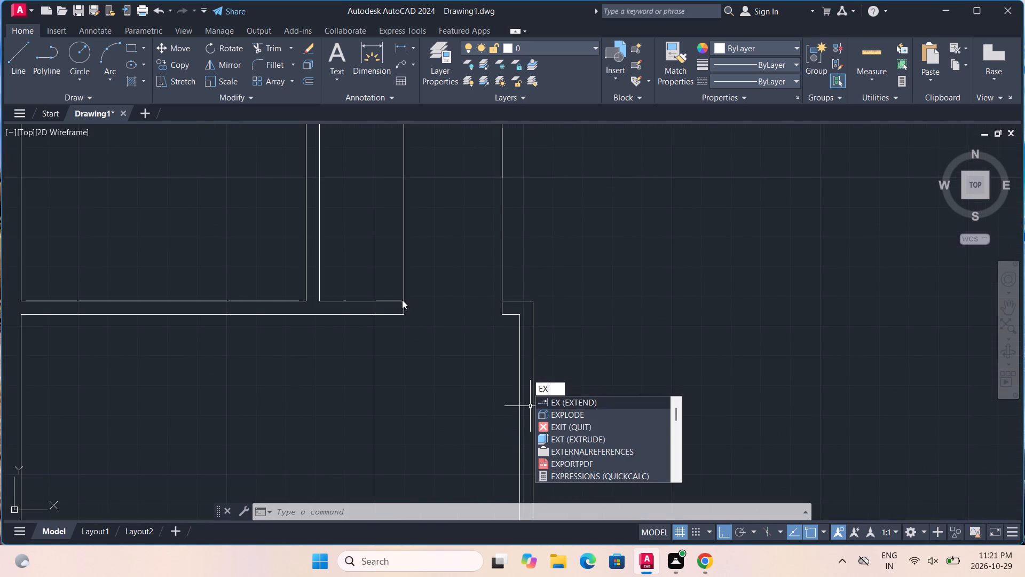
{"action": "key", "text": "Return"}
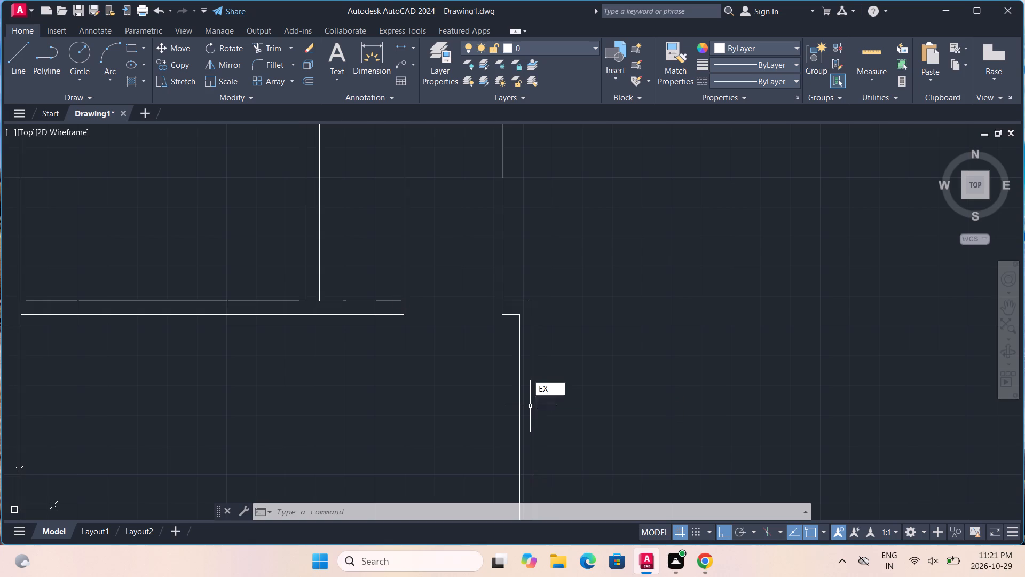
{"action": "left_click", "coordinate": [397, 301]}
{"action": "scroll", "coordinate": [425, 329], "scroll_direction": "down", "scroll_amount": 1}
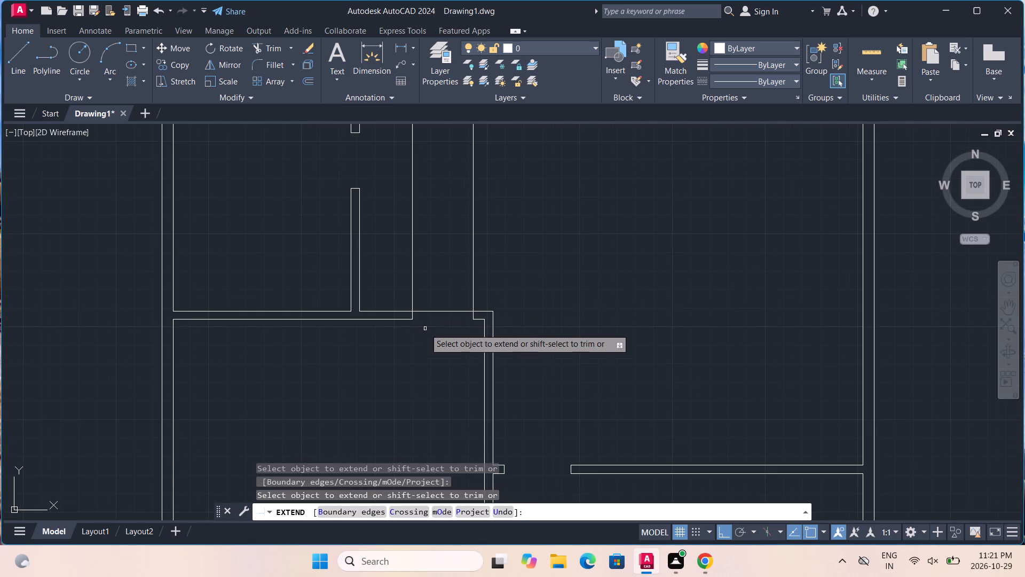
{"action": "key", "text": "Escape"}
{"action": "key", "text": "Escape"}
{"action": "key", "text": "Escape"}
{"action": "key", "text": "Escape"}
{"action": "key", "text": "Escape"}
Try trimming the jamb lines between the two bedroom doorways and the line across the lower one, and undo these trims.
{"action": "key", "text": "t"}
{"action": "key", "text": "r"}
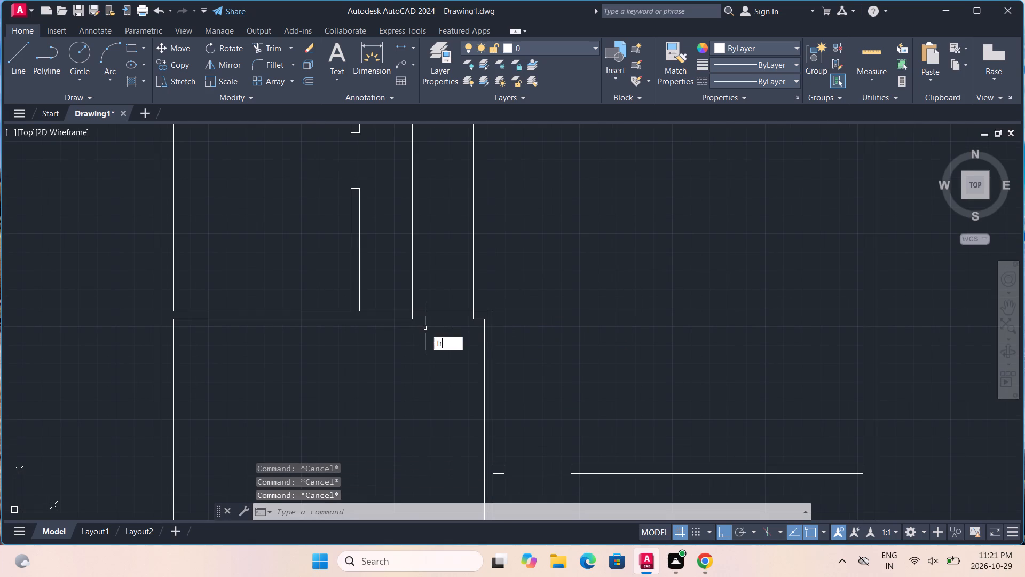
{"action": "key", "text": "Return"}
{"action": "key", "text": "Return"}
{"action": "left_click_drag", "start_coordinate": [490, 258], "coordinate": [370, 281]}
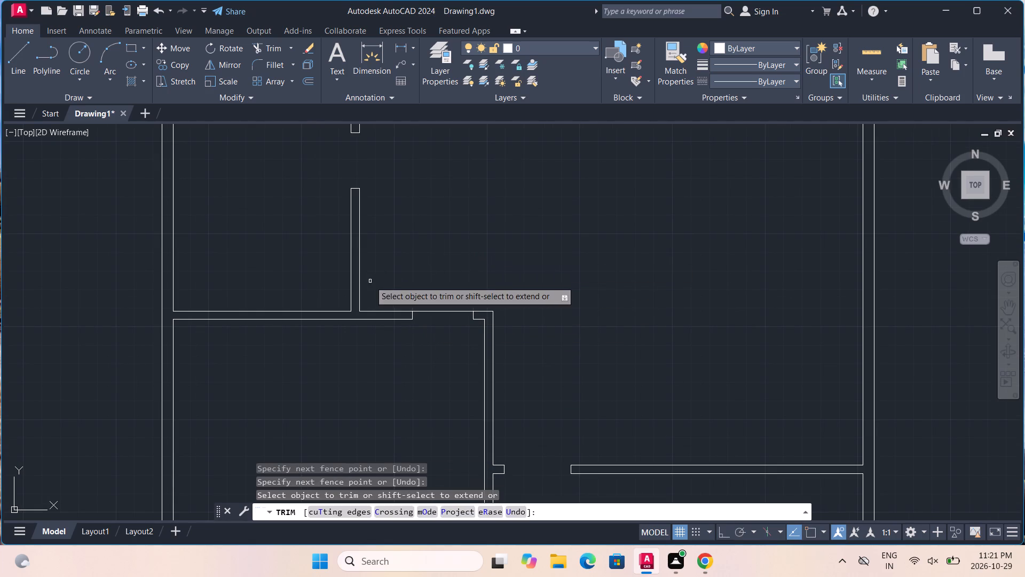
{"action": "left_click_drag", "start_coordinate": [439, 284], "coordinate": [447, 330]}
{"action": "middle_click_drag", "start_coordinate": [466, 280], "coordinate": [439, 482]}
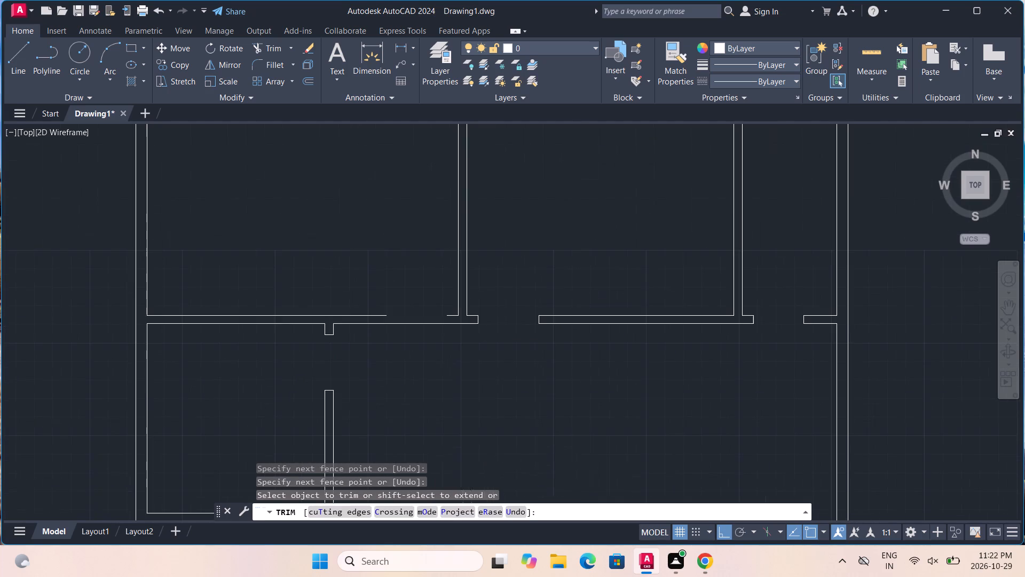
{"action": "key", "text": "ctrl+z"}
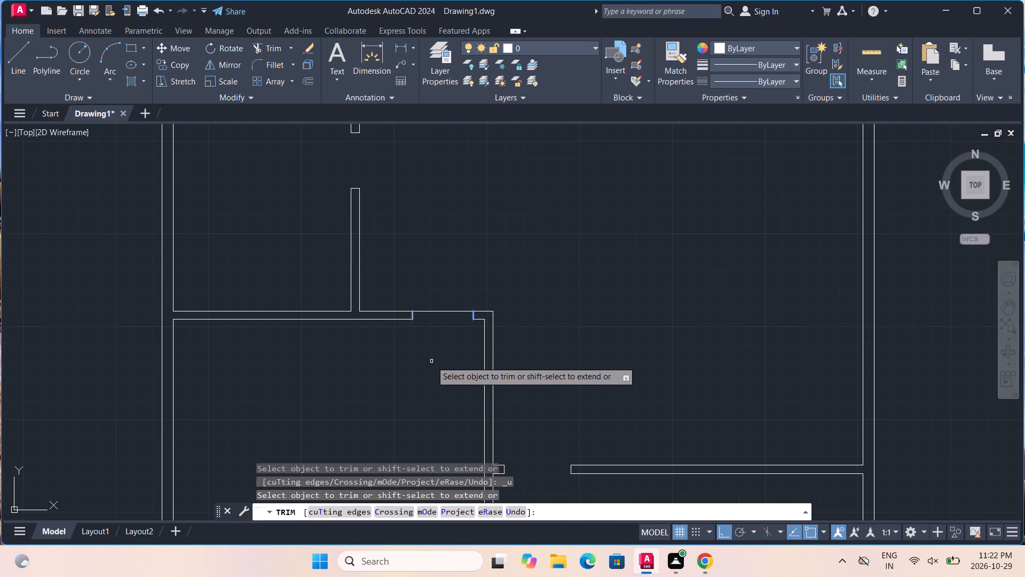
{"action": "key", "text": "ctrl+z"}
Trim away the two long jamb lines between the upper-left and lower-left bedroom walls, keeping the jambs within each wall's thickness.
{"action": "middle_click_drag", "start_coordinate": [476, 309], "coordinate": [487, 439]}
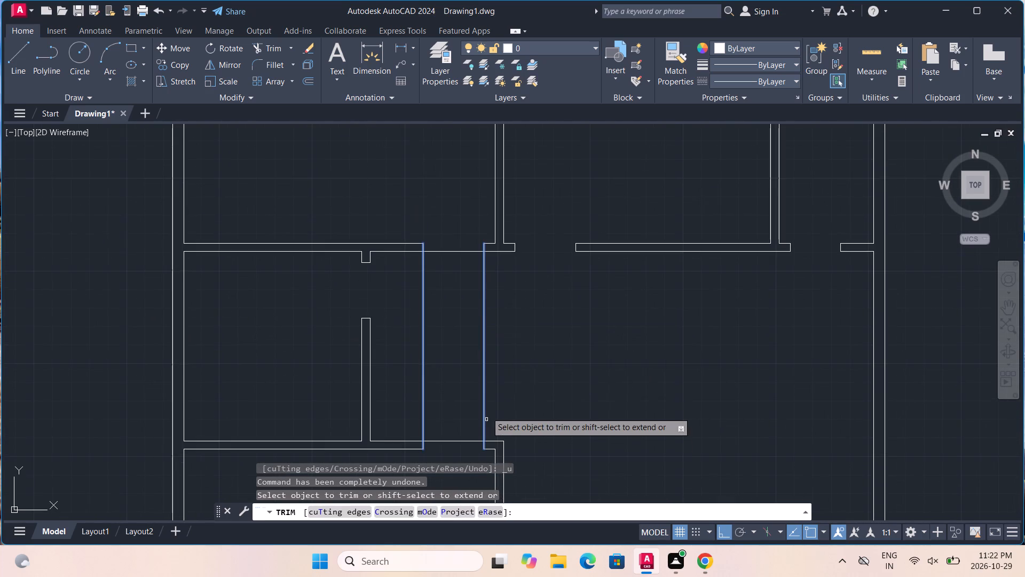
{"action": "scroll", "coordinate": [489, 365], "scroll_direction": "up", "scroll_amount": 1}
{"action": "left_click_drag", "start_coordinate": [491, 362], "coordinate": [459, 368]}
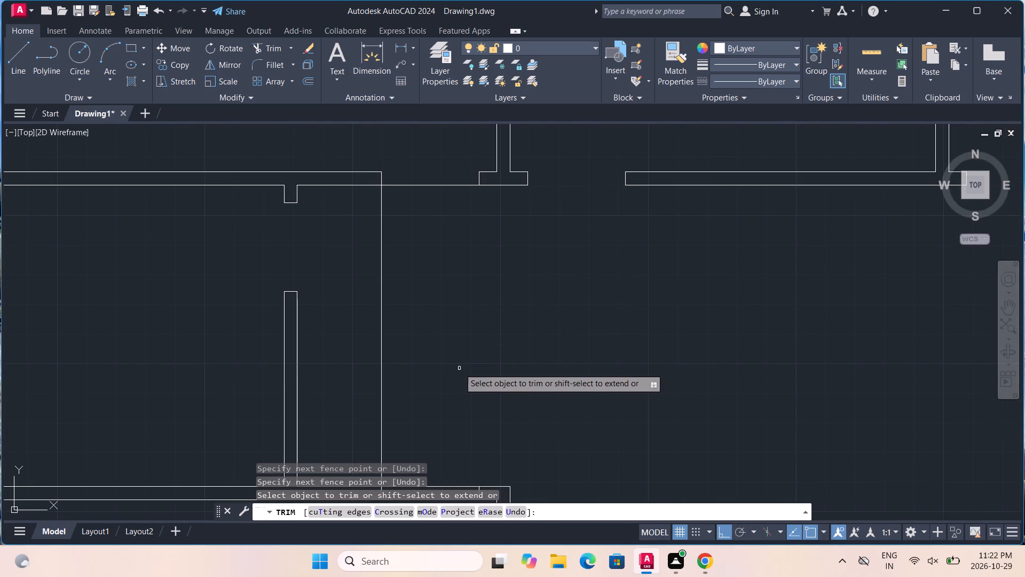
{"action": "left_click_drag", "start_coordinate": [422, 324], "coordinate": [374, 336]}
{"action": "scroll", "coordinate": [374, 336], "scroll_direction": "down", "scroll_amount": 1}
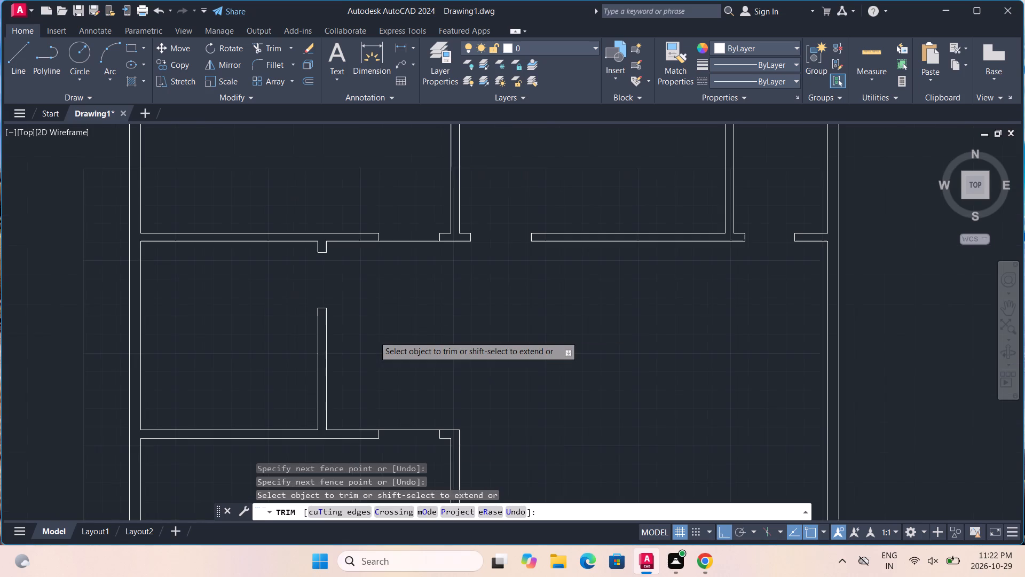
Trim out the lines still crossing the door openings of the upper-left and lower-left bedrooms.
{"action": "left_click_drag", "start_coordinate": [416, 228], "coordinate": [420, 254]}
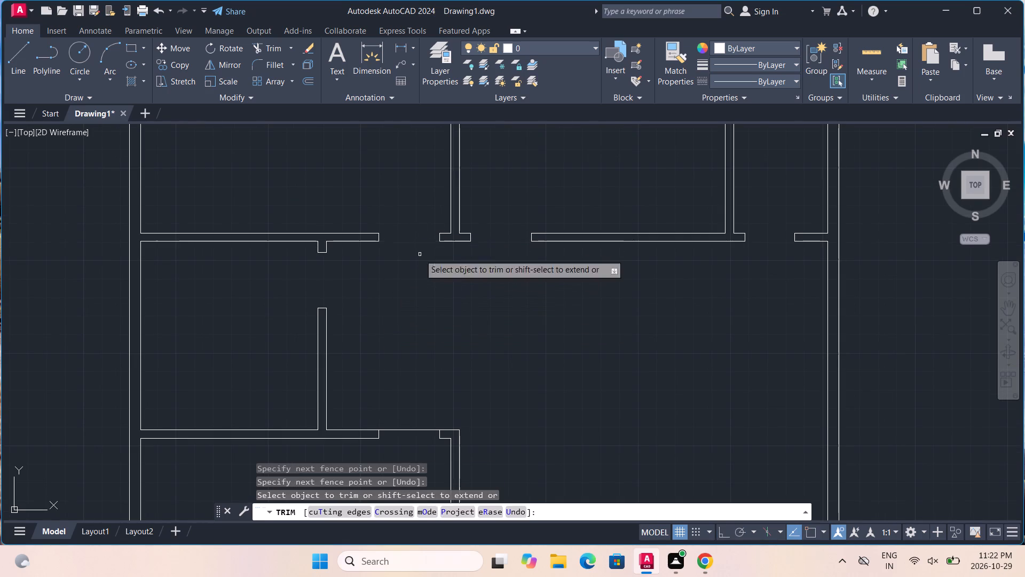
{"action": "left_click_drag", "start_coordinate": [411, 402], "coordinate": [407, 450]}
{"action": "scroll", "coordinate": [439, 295], "scroll_direction": "up", "scroll_amount": 2}
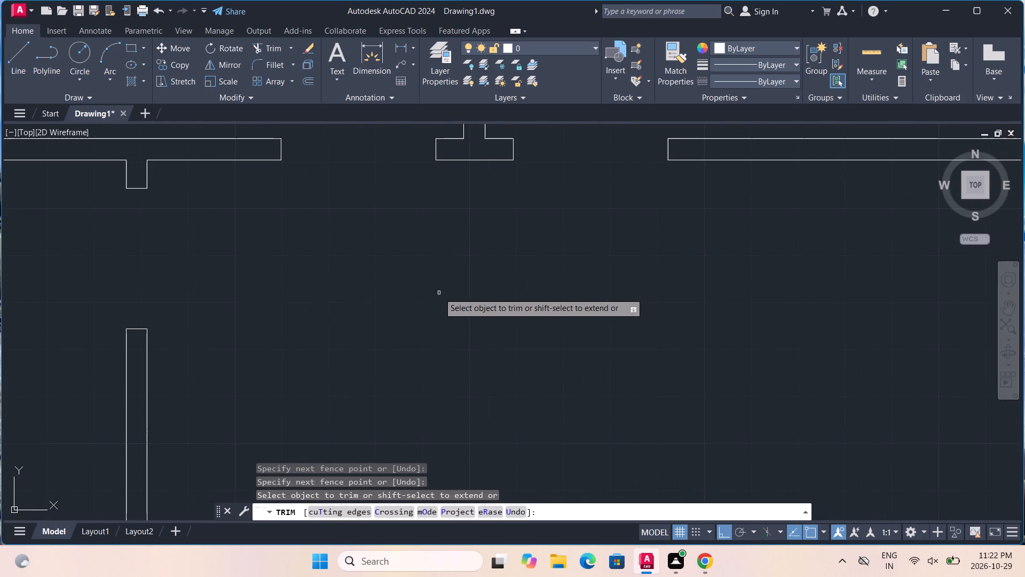
{"action": "middle_click_drag", "start_coordinate": [439, 293], "coordinate": [446, 384]}
{"action": "scroll", "coordinate": [422, 299], "scroll_direction": "down", "scroll_amount": 3}
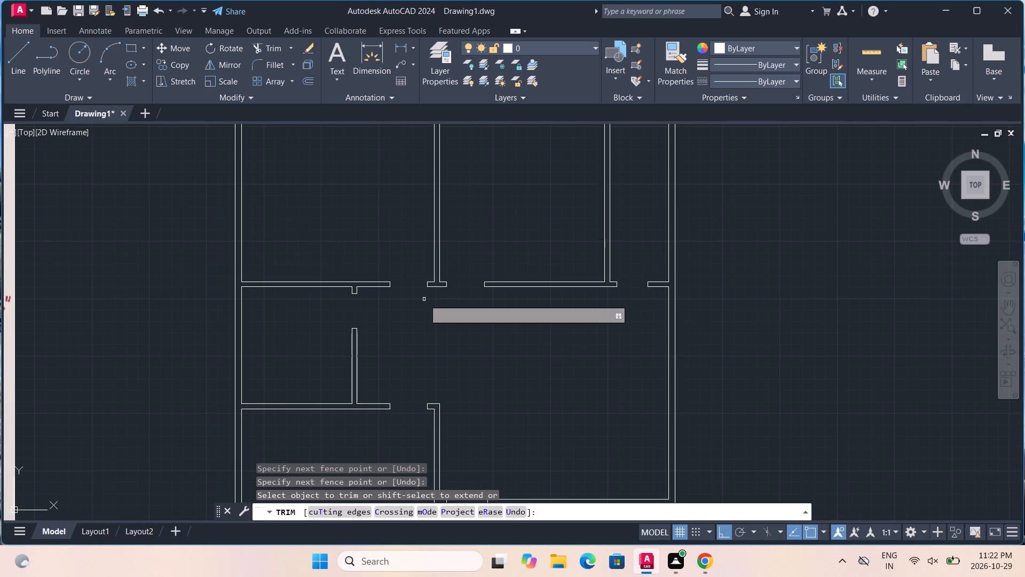
{"action": "key", "text": "Escape"}
{"action": "key", "text": "Escape"}
{"action": "key", "text": "Escape"}
{"action": "key", "text": "Escape"}
{"action": "scroll", "coordinate": [420, 347], "scroll_direction": "down", "scroll_amount": 1}
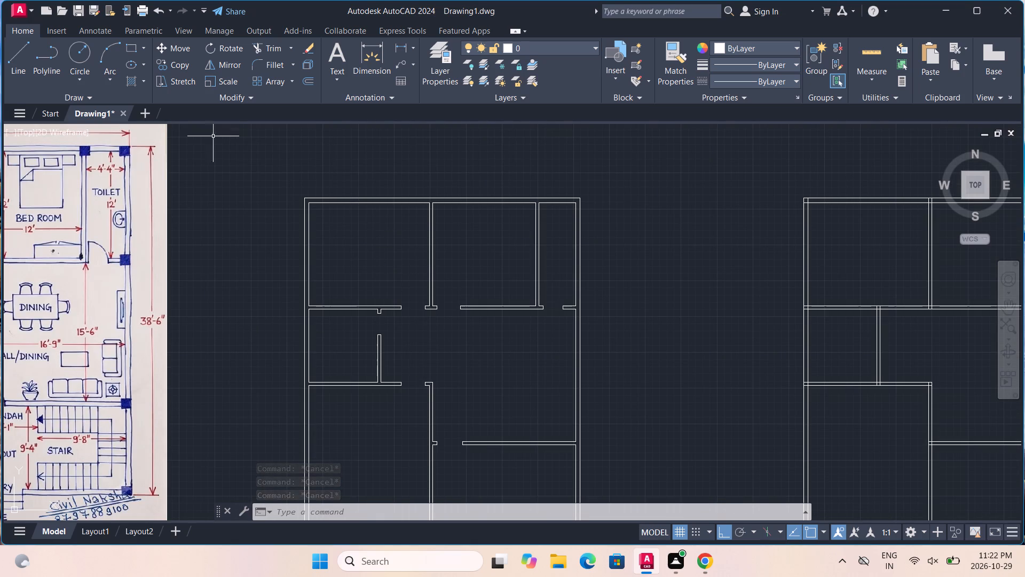
Open the 50000+CAD.Blocks drawing from the Downloads folder without specifying a replacement for the missing SHX file.
{"action": "left_click", "coordinate": [34, 19]}
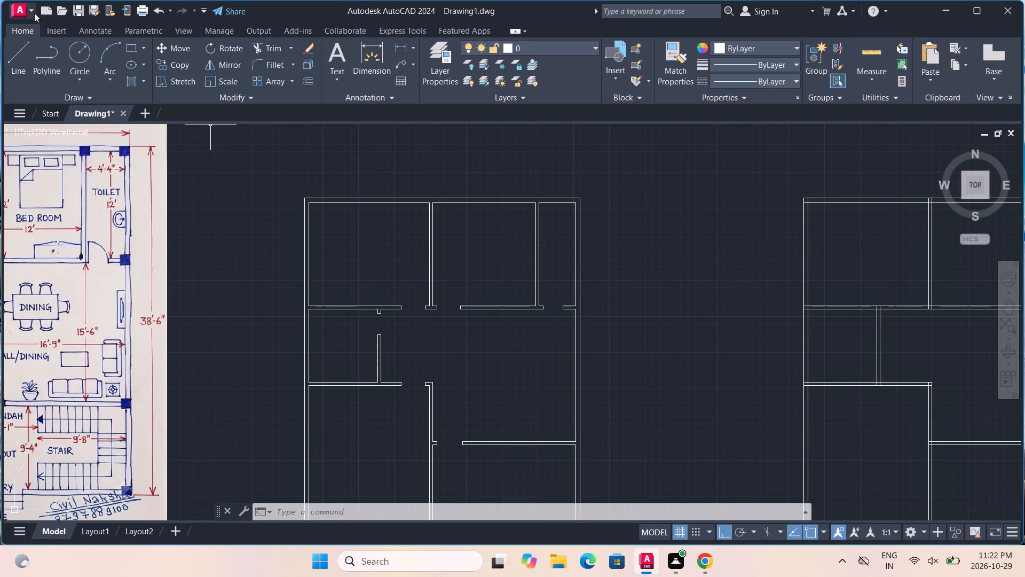
{"action": "left_click", "coordinate": [34, 13]}
{"action": "left_click", "coordinate": [34, 117]}
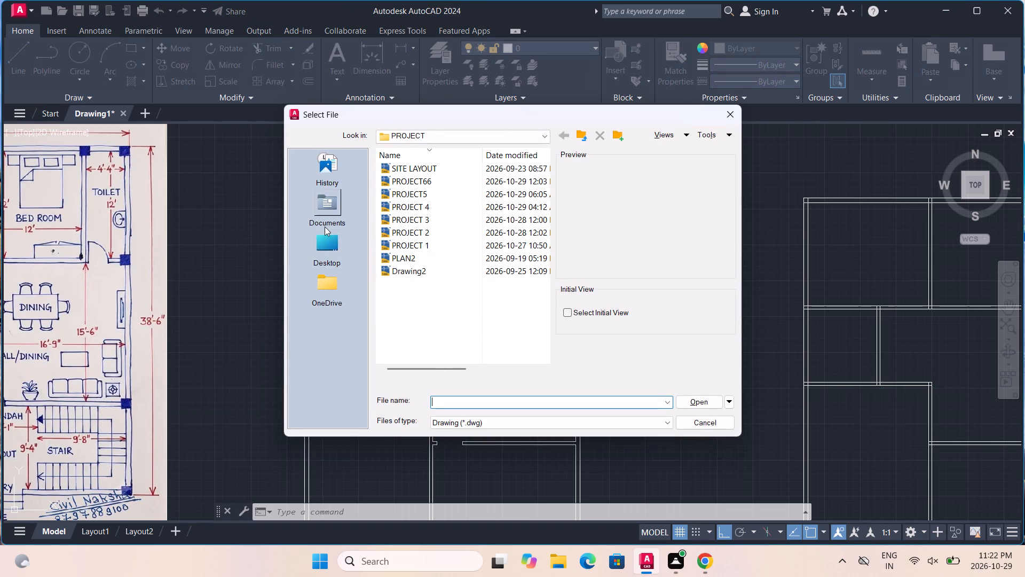
{"action": "left_click", "coordinate": [518, 140]}
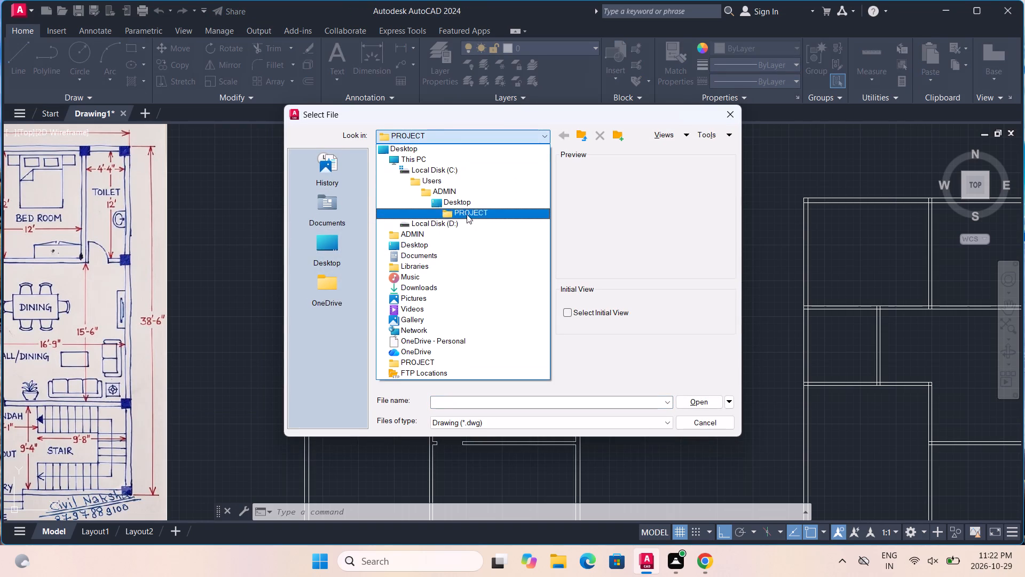
{"action": "left_click", "coordinate": [428, 282]}
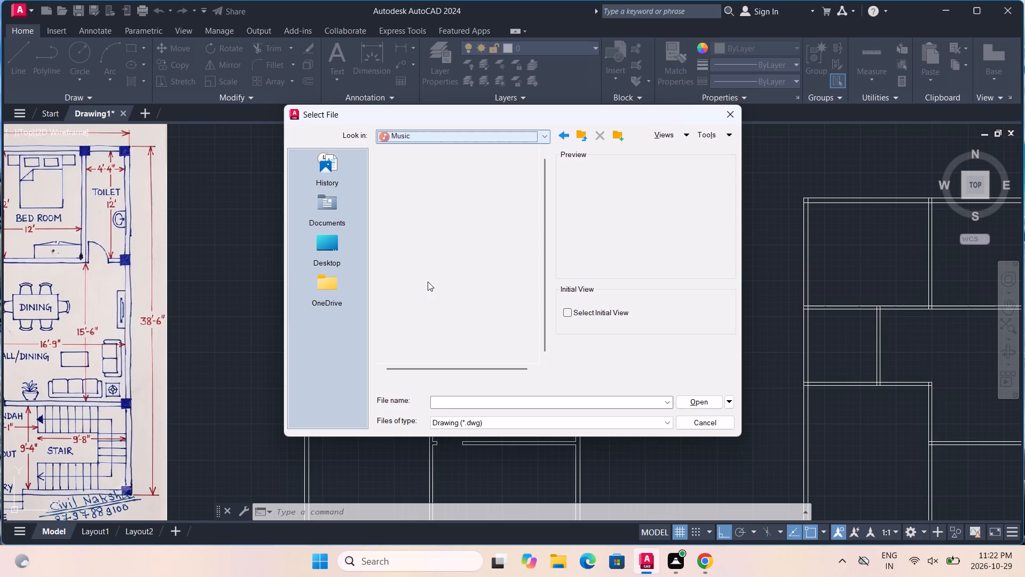
{"action": "left_click", "coordinate": [523, 135]}
{"action": "left_click", "coordinate": [449, 249]}
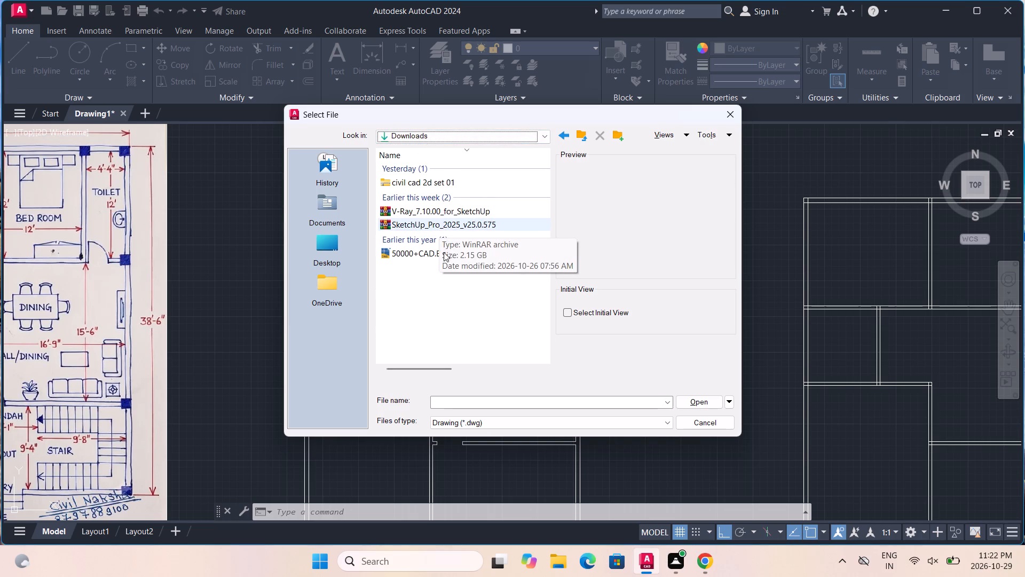
{"action": "double_click", "coordinate": [409, 255]}
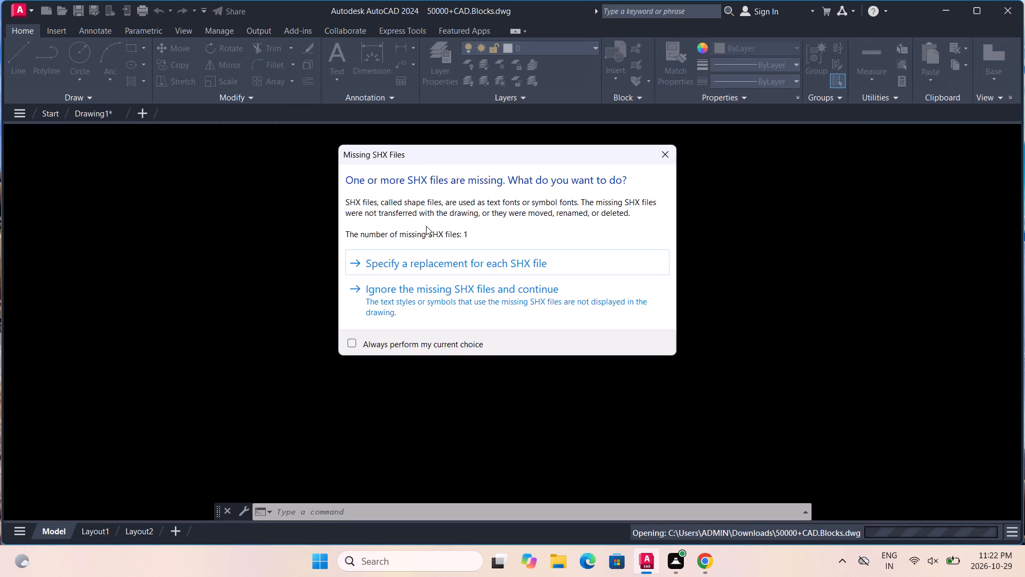
{"action": "left_click", "coordinate": [658, 158]}
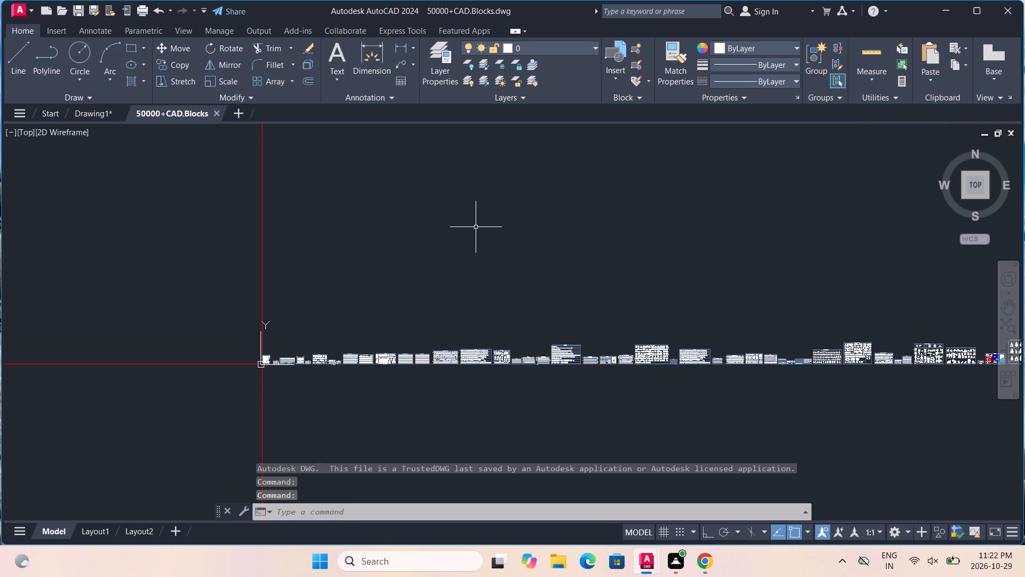
Examine the DOORS PLAN sheet of the block library for a single-swing door suited to the floor plan's openings.
{"action": "scroll", "coordinate": [430, 385], "scroll_direction": "up", "scroll_amount": 5}
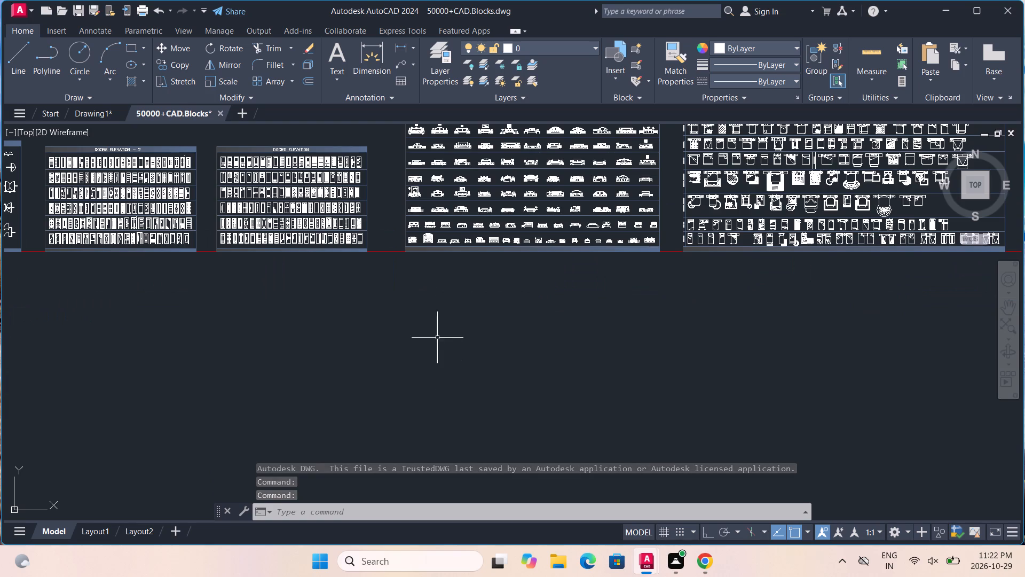
{"action": "middle_click_drag", "start_coordinate": [273, 308], "coordinate": [737, 408]}
{"action": "scroll", "coordinate": [273, 308], "scroll_direction": "up", "scroll_amount": 1}
{"action": "middle_click_drag", "start_coordinate": [304, 294], "coordinate": [652, 407]}
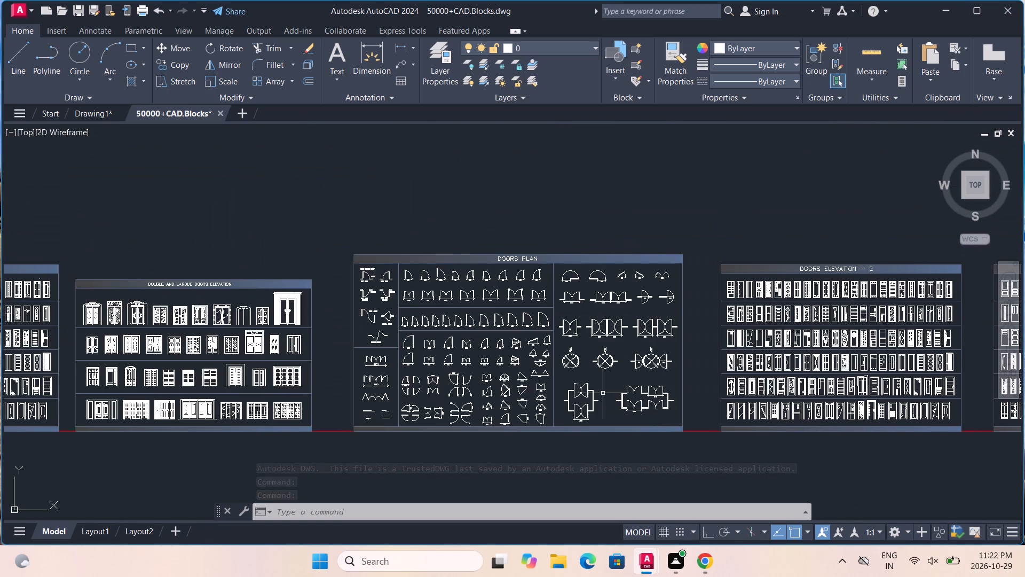
{"action": "scroll", "coordinate": [442, 355], "scroll_direction": "up", "scroll_amount": 5}
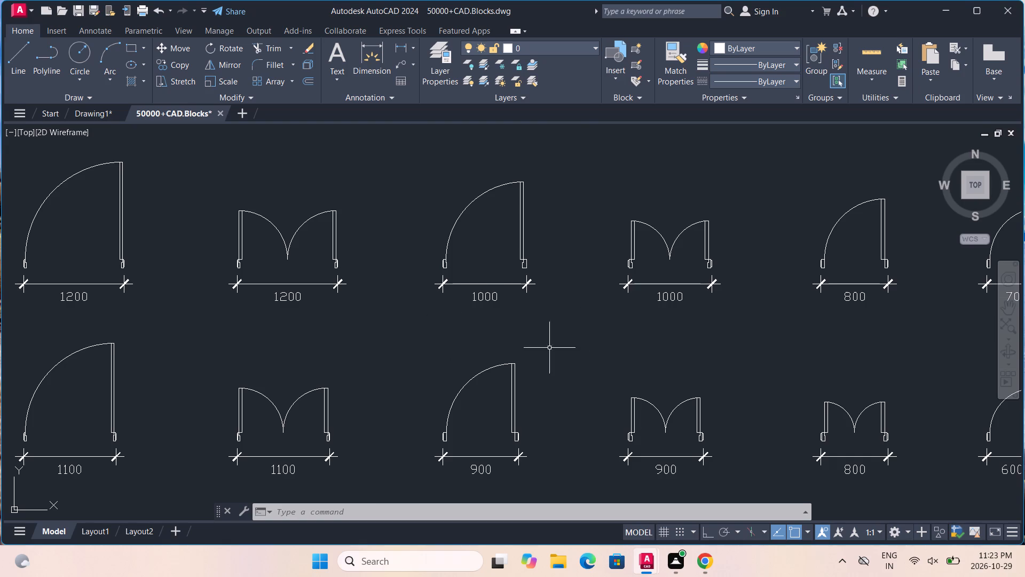
{"action": "middle_click_drag", "start_coordinate": [517, 359], "coordinate": [618, 287]}
{"action": "scroll", "coordinate": [593, 314], "scroll_direction": "up", "scroll_amount": 5}
{"action": "scroll", "coordinate": [593, 314], "scroll_direction": "down", "scroll_amount": 4}
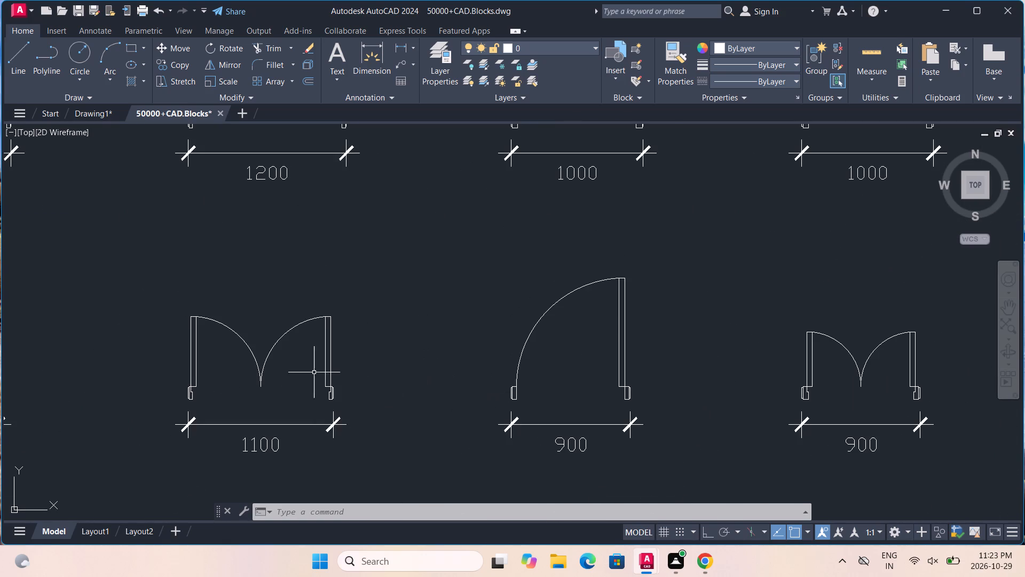
{"action": "middle_click_drag", "start_coordinate": [287, 372], "coordinate": [478, 438]}
{"action": "middle_click_drag", "start_coordinate": [440, 315], "coordinate": [462, 401]}
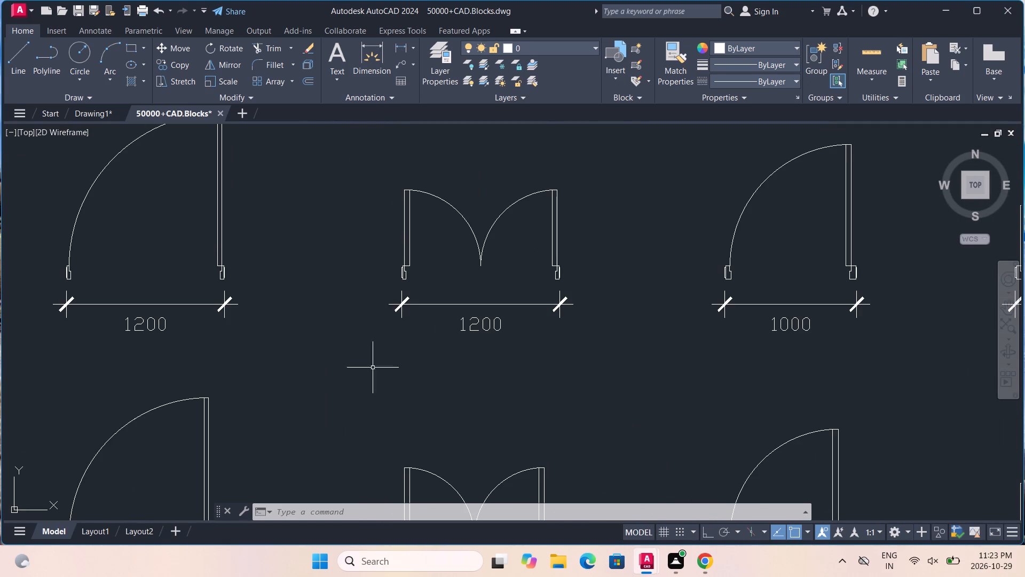
{"action": "middle_click_drag", "start_coordinate": [248, 367], "coordinate": [319, 309]}
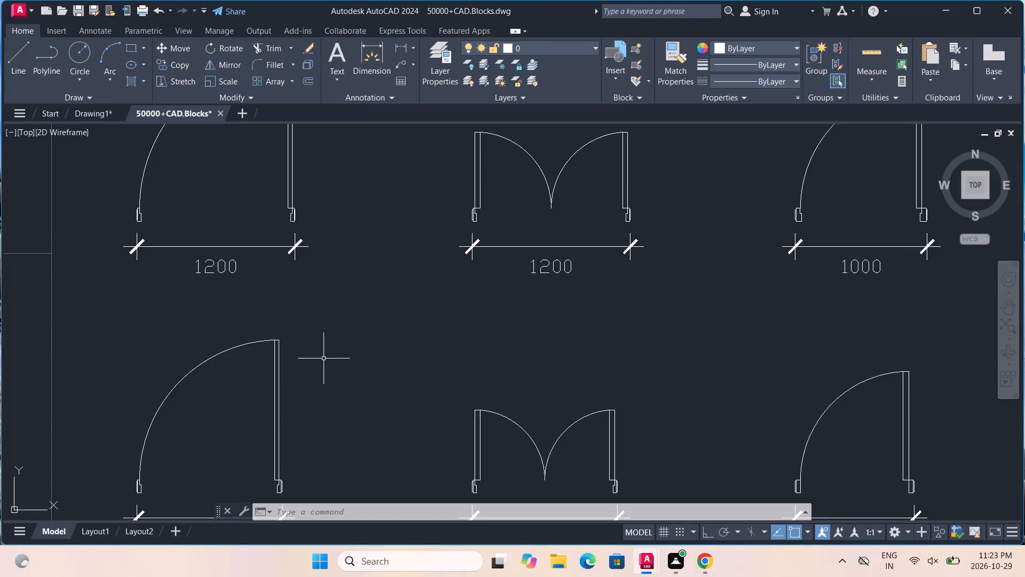
{"action": "middle_click_drag", "start_coordinate": [256, 450], "coordinate": [339, 270]}
{"action": "scroll", "coordinate": [338, 279], "scroll_direction": "down", "scroll_amount": 2}
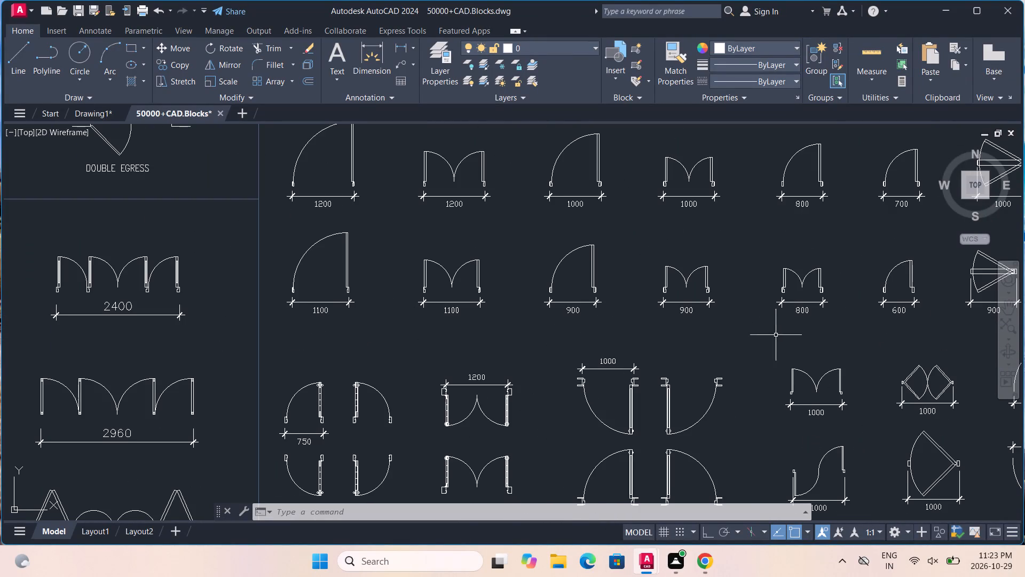
{"action": "middle_click_drag", "start_coordinate": [873, 317], "coordinate": [729, 426]}
{"action": "middle_click_drag", "start_coordinate": [705, 288], "coordinate": [681, 328]}
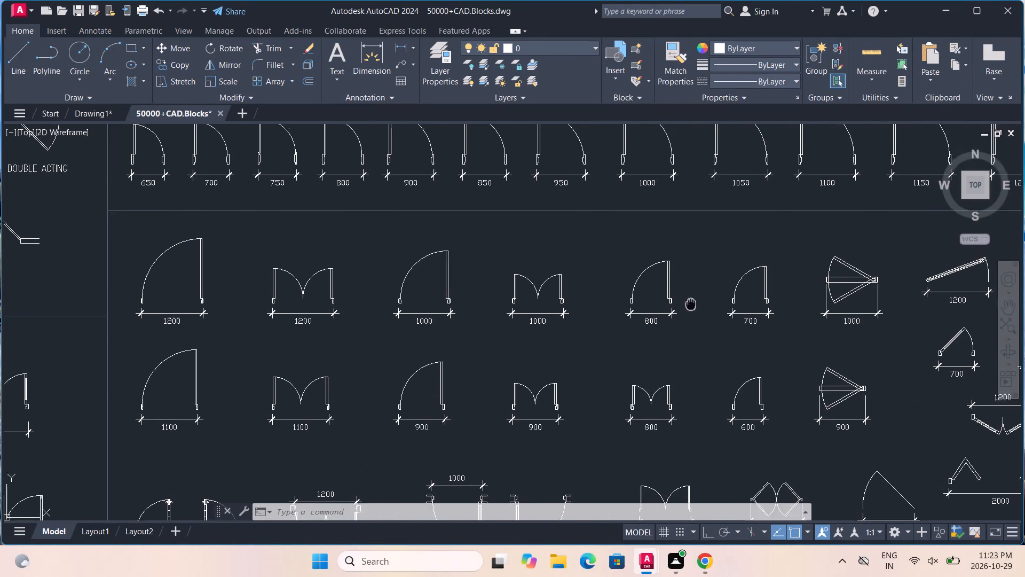
{"action": "middle_click_drag", "start_coordinate": [681, 328], "coordinate": [676, 381]}
{"action": "scroll", "coordinate": [673, 375], "scroll_direction": "up", "scroll_amount": 2}
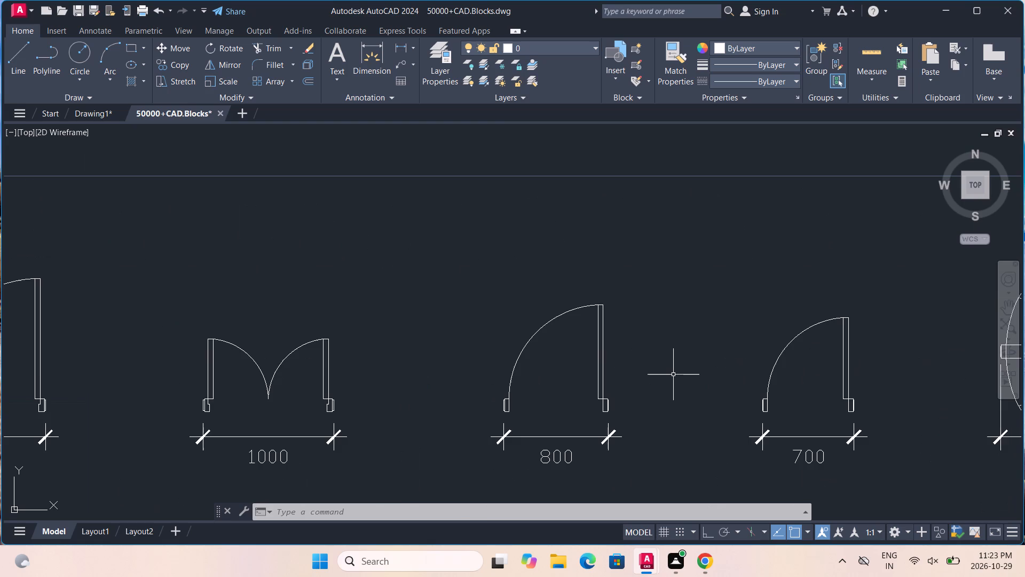
{"action": "scroll", "coordinate": [673, 374], "scroll_direction": "up", "scroll_amount": 1}
{"action": "scroll", "coordinate": [674, 363], "scroll_direction": "down", "scroll_amount": 3}
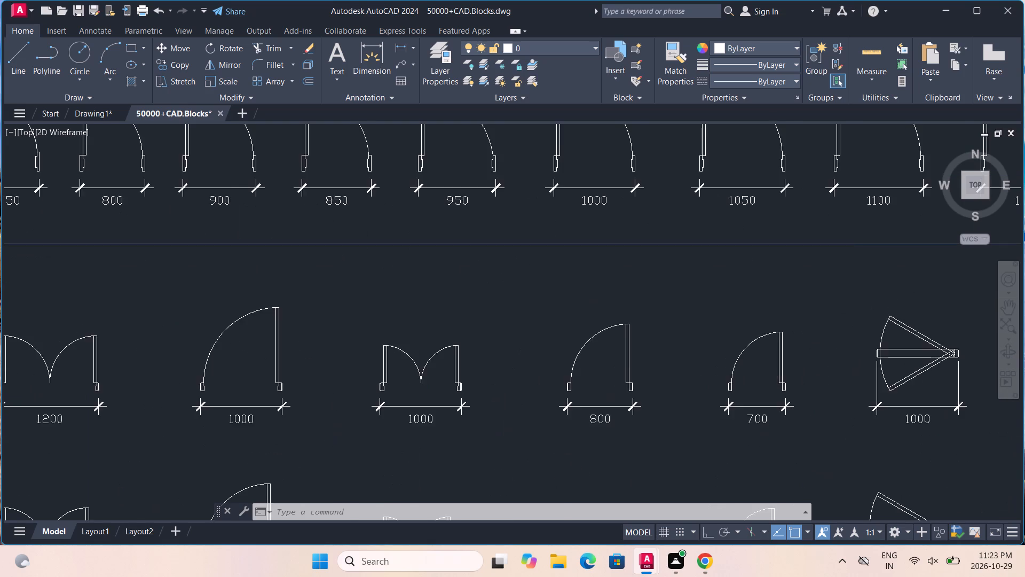
{"action": "scroll", "coordinate": [674, 363], "scroll_direction": "down", "scroll_amount": 2}
{"action": "middle_click_drag", "start_coordinate": [689, 397], "coordinate": [627, 263]}
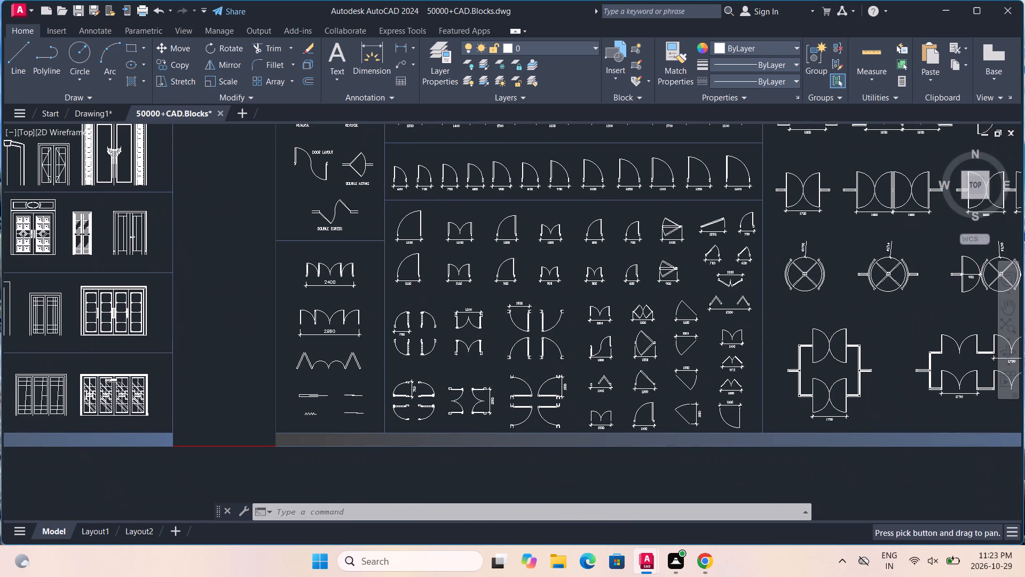
Copy the single-swing door block dimensioned 600 from the DOORS PLAN sheet to the clipboard.
{"action": "scroll", "coordinate": [659, 311], "scroll_direction": "up", "scroll_amount": 3}
{"action": "scroll", "coordinate": [595, 276], "scroll_direction": "up", "scroll_amount": 1}
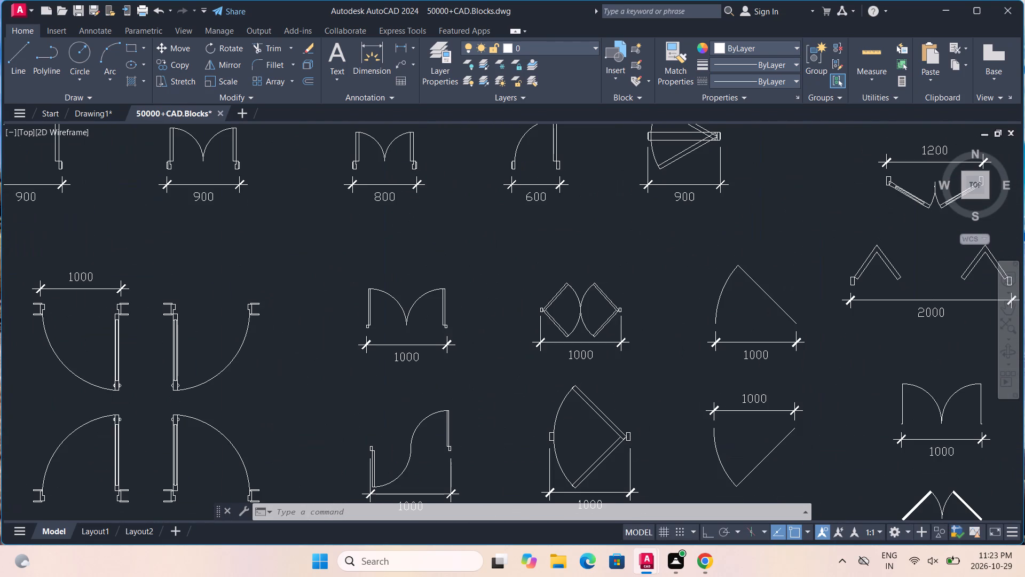
{"action": "middle_click_drag", "start_coordinate": [595, 276], "coordinate": [596, 431]}
{"action": "scroll", "coordinate": [540, 291], "scroll_direction": "up", "scroll_amount": 2}
{"action": "middle_click_drag", "start_coordinate": [540, 291], "coordinate": [545, 360]}
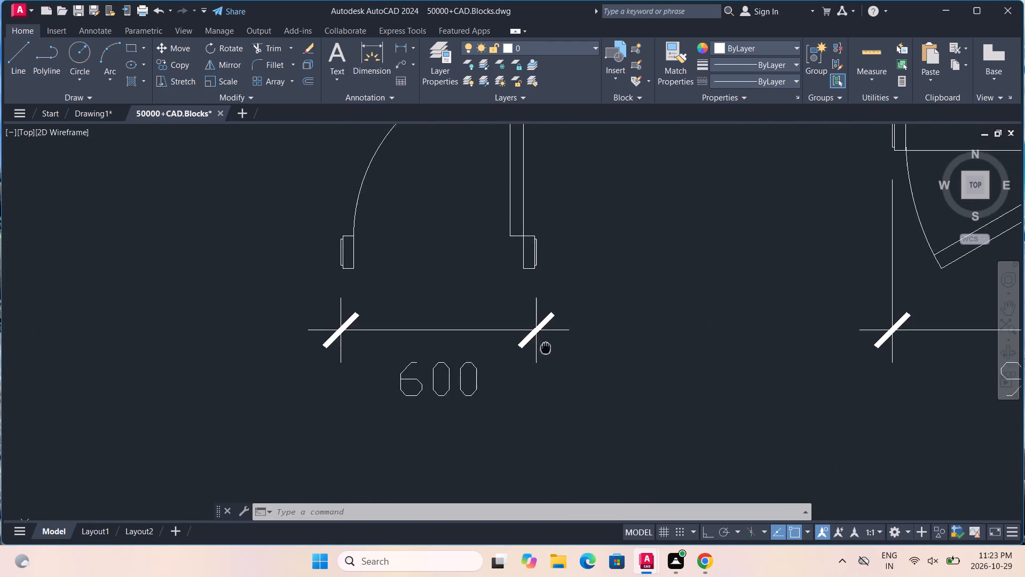
{"action": "middle_click_drag", "start_coordinate": [545, 360], "coordinate": [545, 365]}
{"action": "scroll", "coordinate": [544, 308], "scroll_direction": "up", "scroll_amount": 3}
{"action": "middle_click_drag", "start_coordinate": [544, 308], "coordinate": [556, 402]}
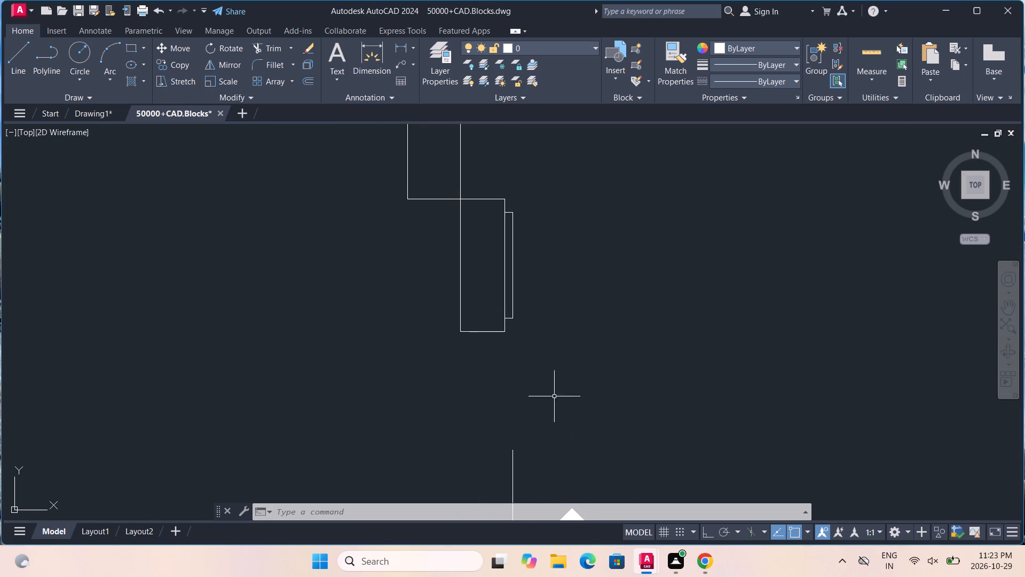
{"action": "left_click", "coordinate": [506, 332]}
{"action": "scroll", "coordinate": [506, 332], "scroll_direction": "down", "scroll_amount": 5}
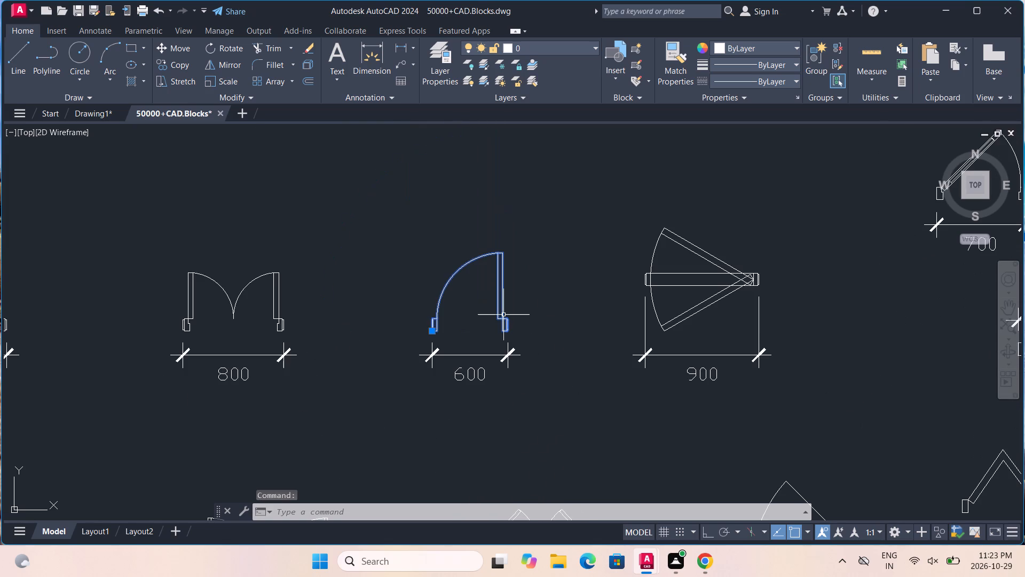
{"action": "right_click", "coordinate": [503, 314]}
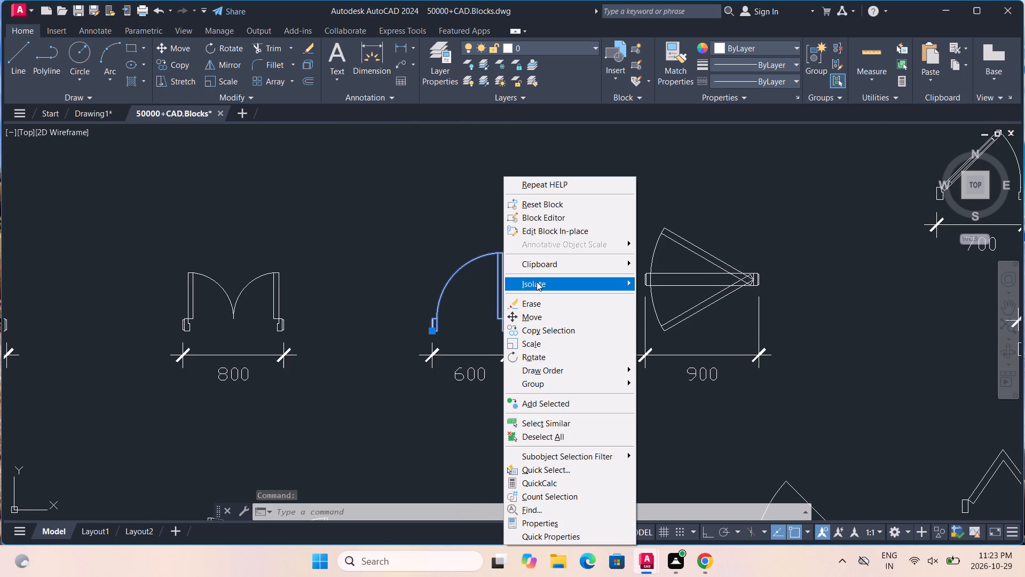
{"action": "left_click", "coordinate": [546, 267]}
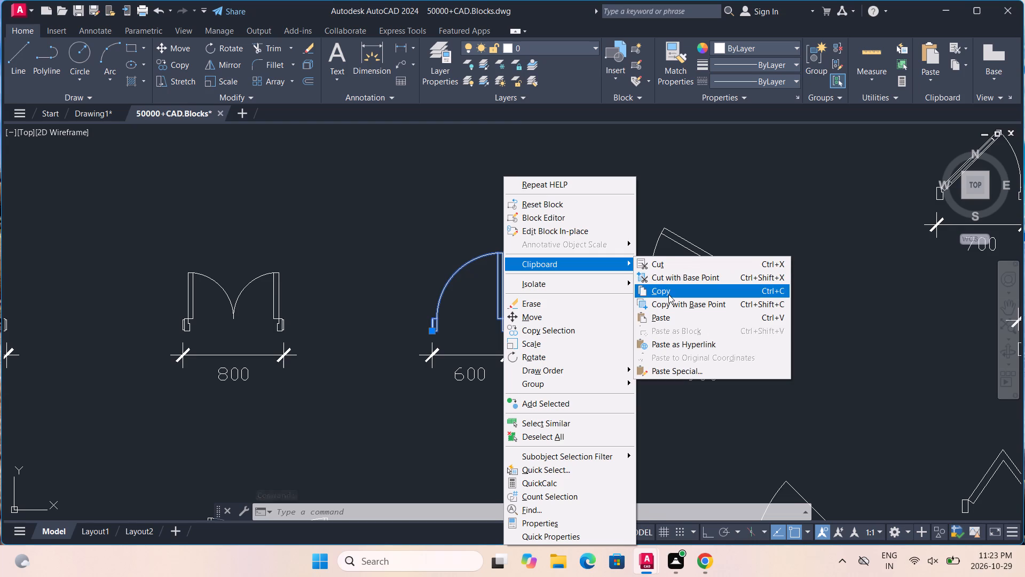
{"action": "left_click", "coordinate": [668, 294]}
Switch to Drawing1 and paste the copied door block in the empty area above the floor plans.
{"action": "left_click", "coordinate": [84, 116]}
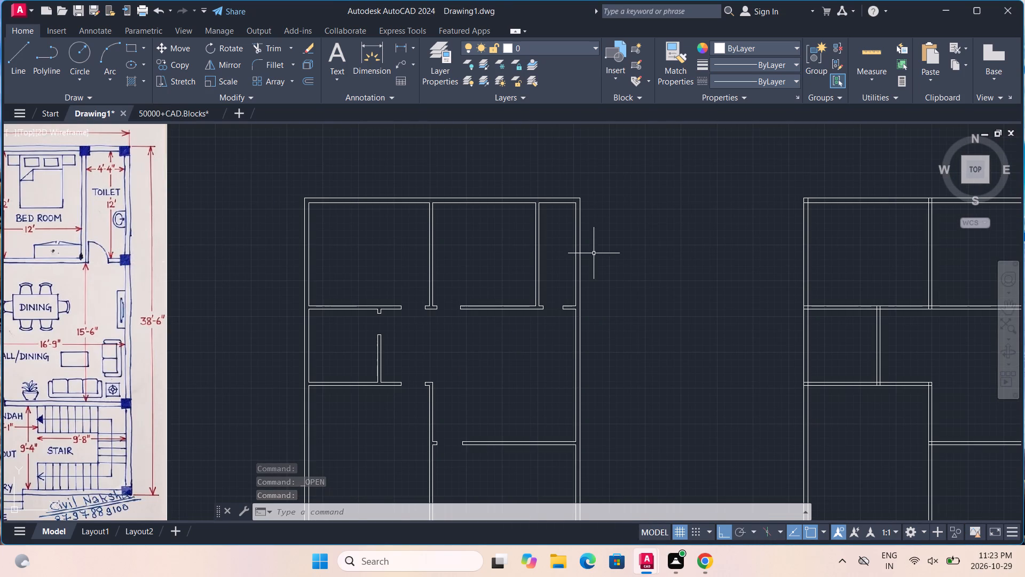
{"action": "right_click", "coordinate": [655, 251]}
{"action": "left_click", "coordinate": [675, 287]}
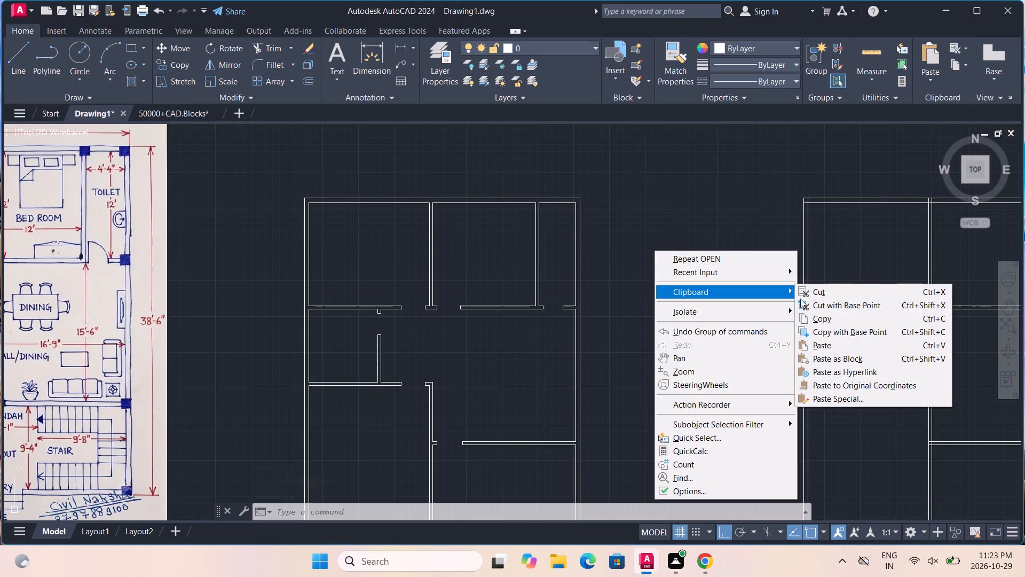
{"action": "left_click", "coordinate": [809, 342]}
{"action": "scroll", "coordinate": [726, 303], "scroll_direction": "down", "scroll_amount": 6}
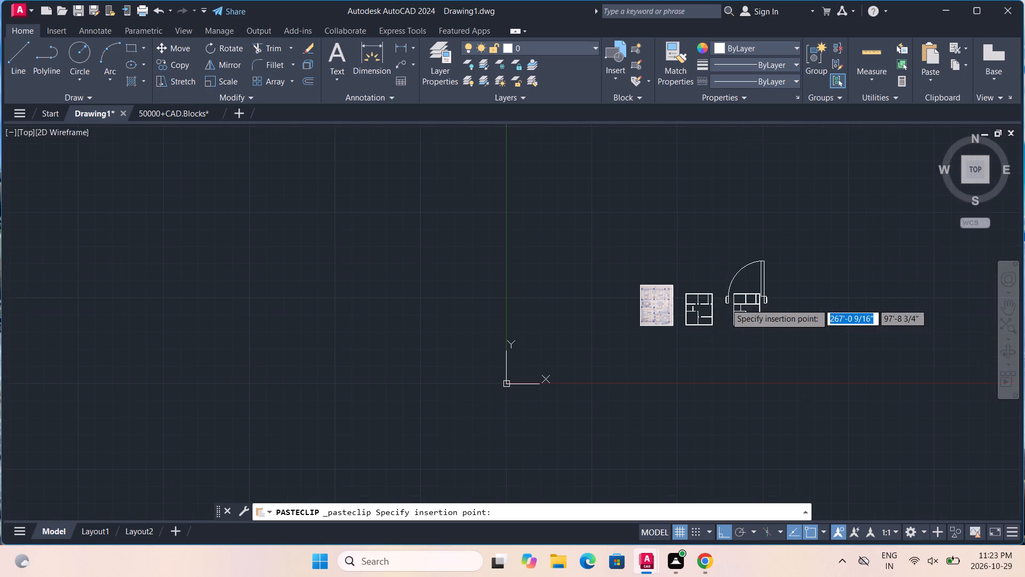
{"action": "left_click", "coordinate": [706, 282]}
Scale the pasted door block down by eye about its left jamb, to roughly the width of a plan doorway.
{"action": "scroll", "coordinate": [706, 282], "scroll_direction": "up", "scroll_amount": 3}
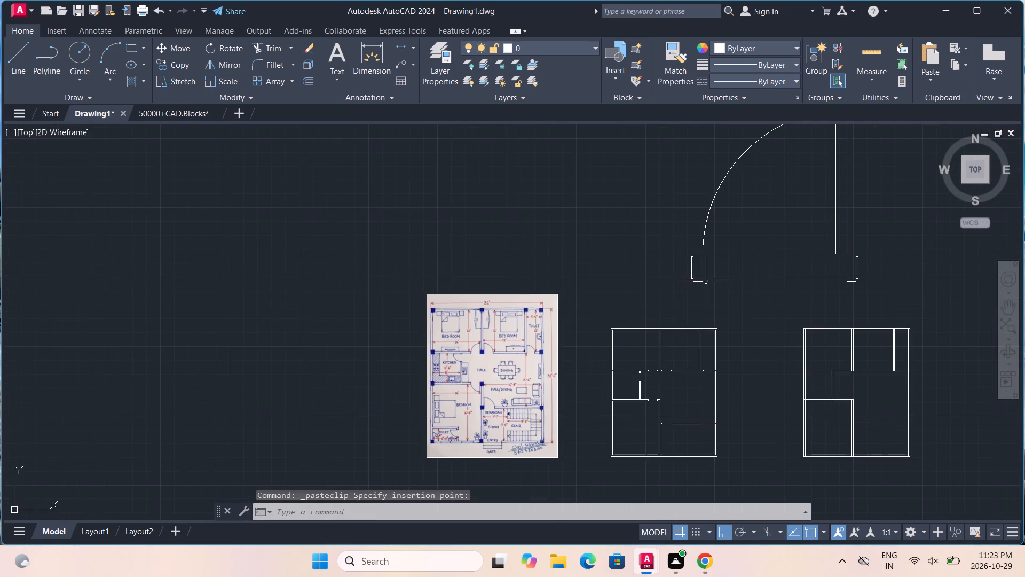
{"action": "scroll", "coordinate": [706, 282], "scroll_direction": "up", "scroll_amount": 1}
{"action": "left_click", "coordinate": [690, 282]}
{"action": "key", "text": "s"}
{"action": "key", "text": "c"}
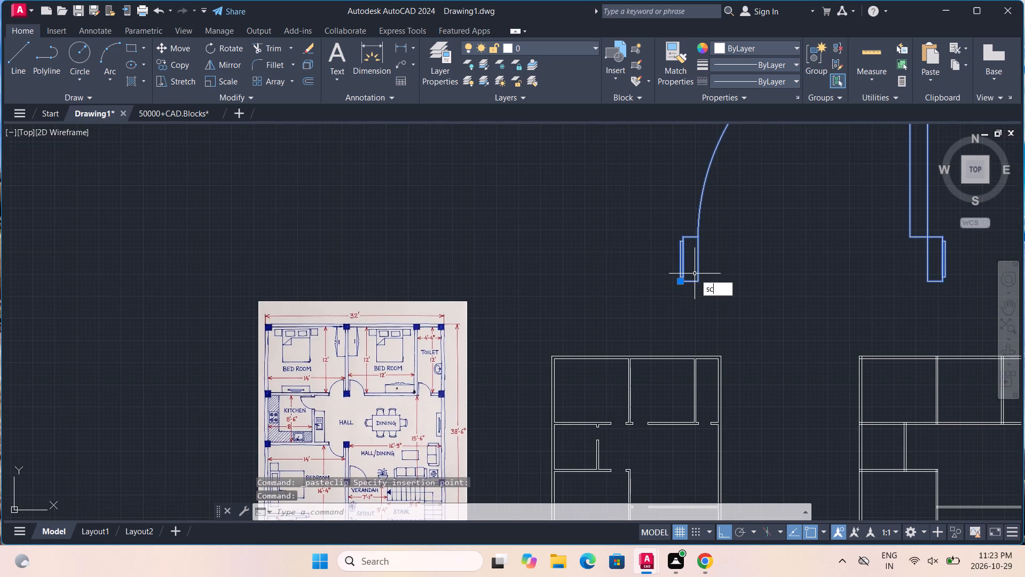
{"action": "key", "text": "Return"}
{"action": "left_click", "coordinate": [697, 271]}
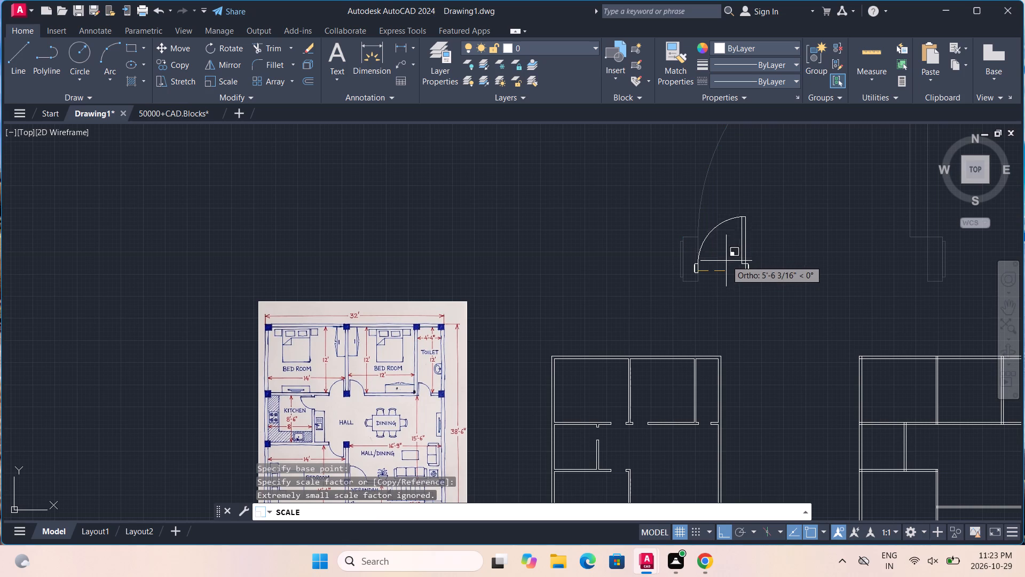
{"action": "left_click", "coordinate": [708, 281]}
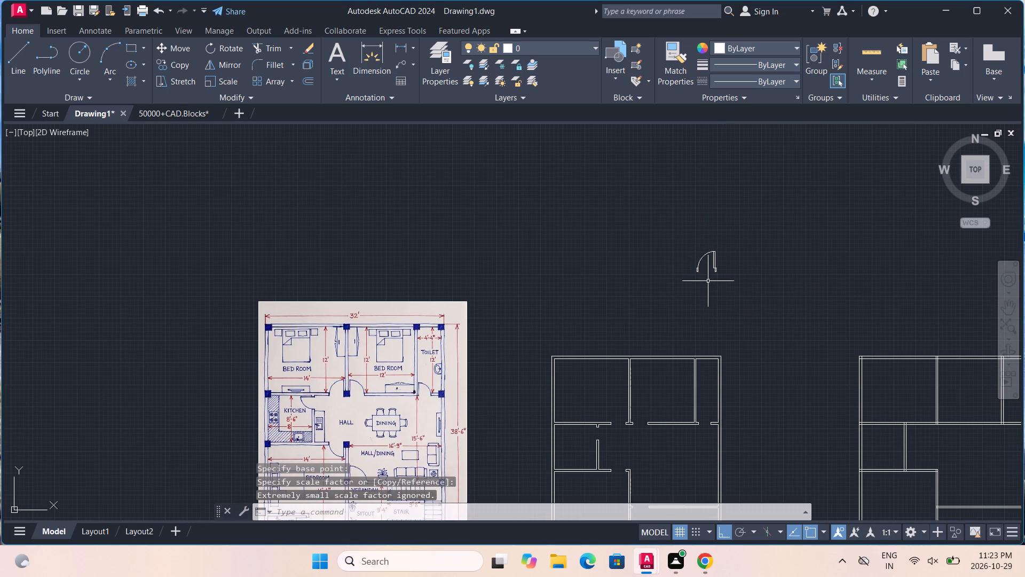
Move the scaled door block straight down to just below the toilet's door opening in the upper-right of the plan.
{"action": "scroll", "coordinate": [708, 281], "scroll_direction": "up", "scroll_amount": 2}
{"action": "left_click", "coordinate": [724, 255]}
{"action": "key", "text": "m"}
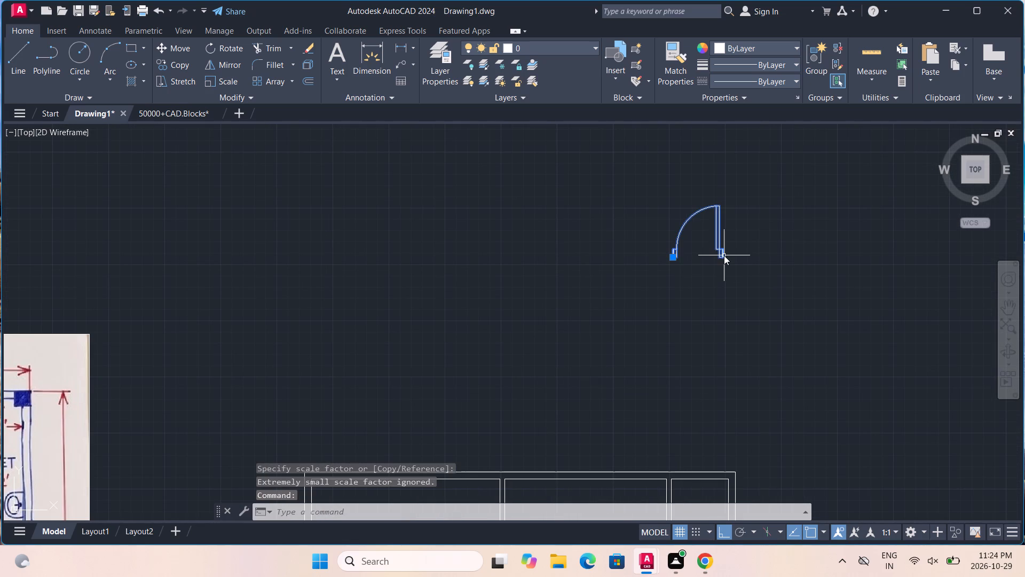
{"action": "key", "text": "Return"}
{"action": "left_click", "coordinate": [724, 255]}
{"action": "middle_click_drag", "start_coordinate": [712, 340], "coordinate": [699, 221]}
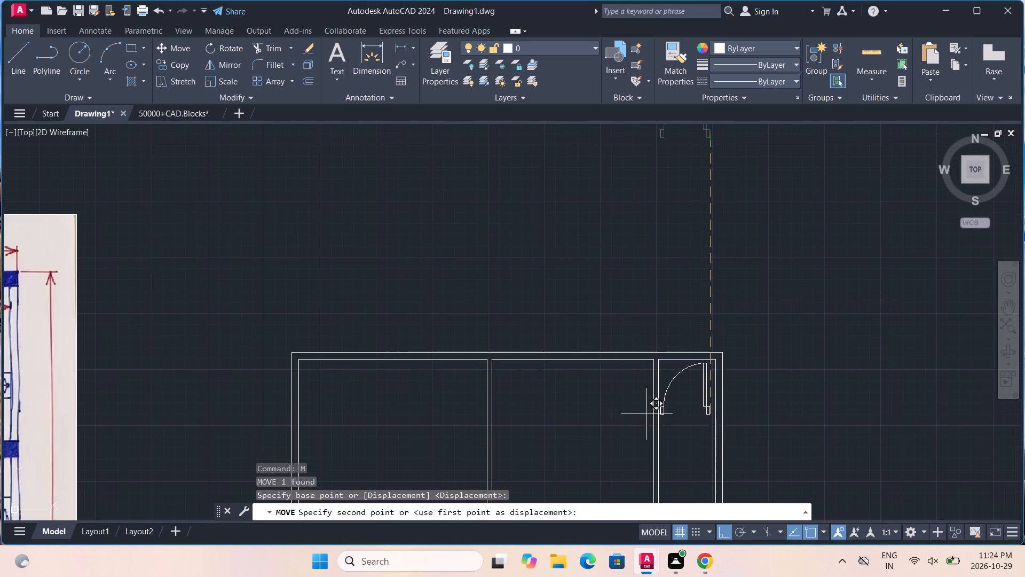
{"action": "middle_click_drag", "start_coordinate": [645, 414], "coordinate": [667, 260]}
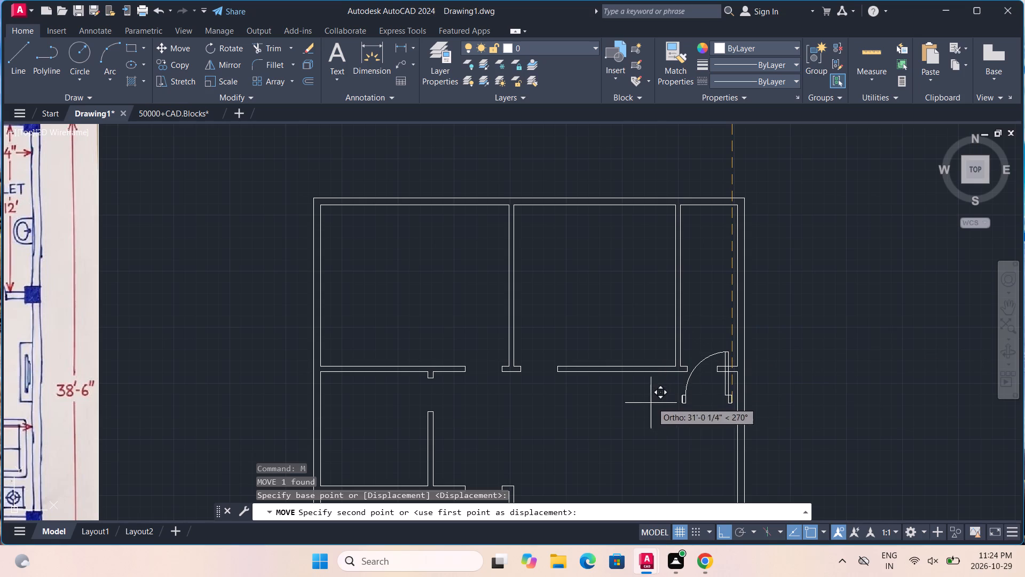
{"action": "left_click", "coordinate": [637, 417]}
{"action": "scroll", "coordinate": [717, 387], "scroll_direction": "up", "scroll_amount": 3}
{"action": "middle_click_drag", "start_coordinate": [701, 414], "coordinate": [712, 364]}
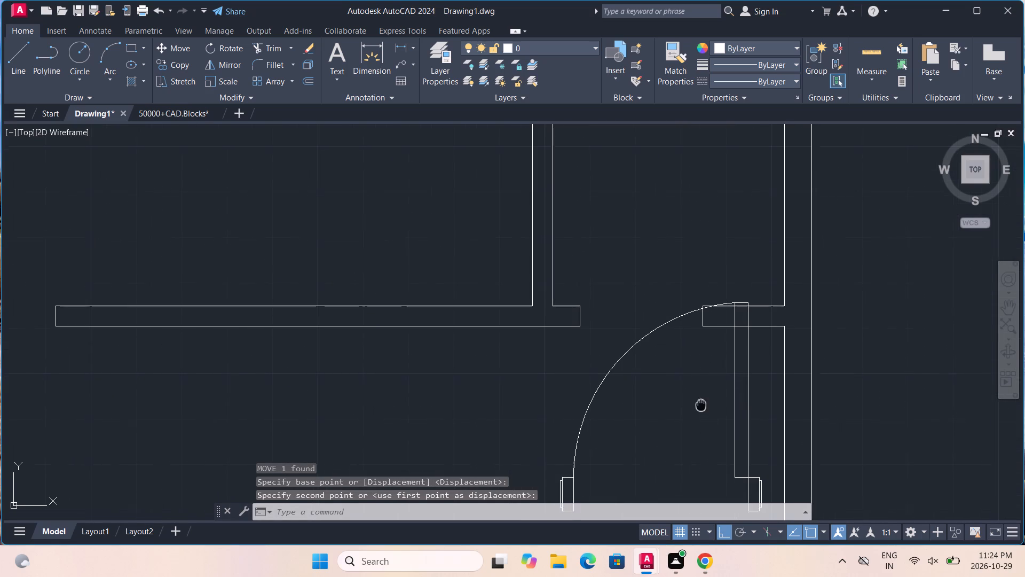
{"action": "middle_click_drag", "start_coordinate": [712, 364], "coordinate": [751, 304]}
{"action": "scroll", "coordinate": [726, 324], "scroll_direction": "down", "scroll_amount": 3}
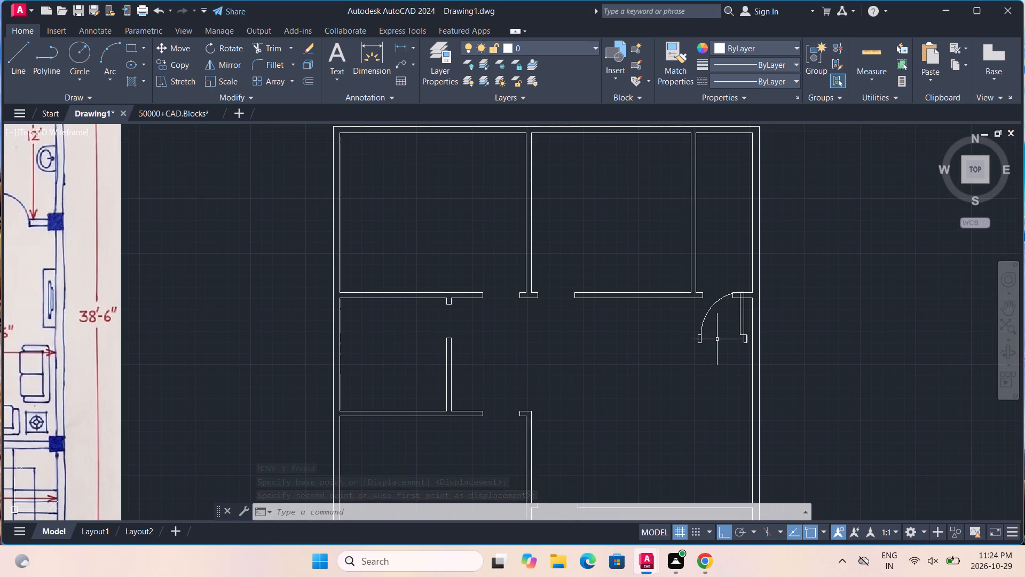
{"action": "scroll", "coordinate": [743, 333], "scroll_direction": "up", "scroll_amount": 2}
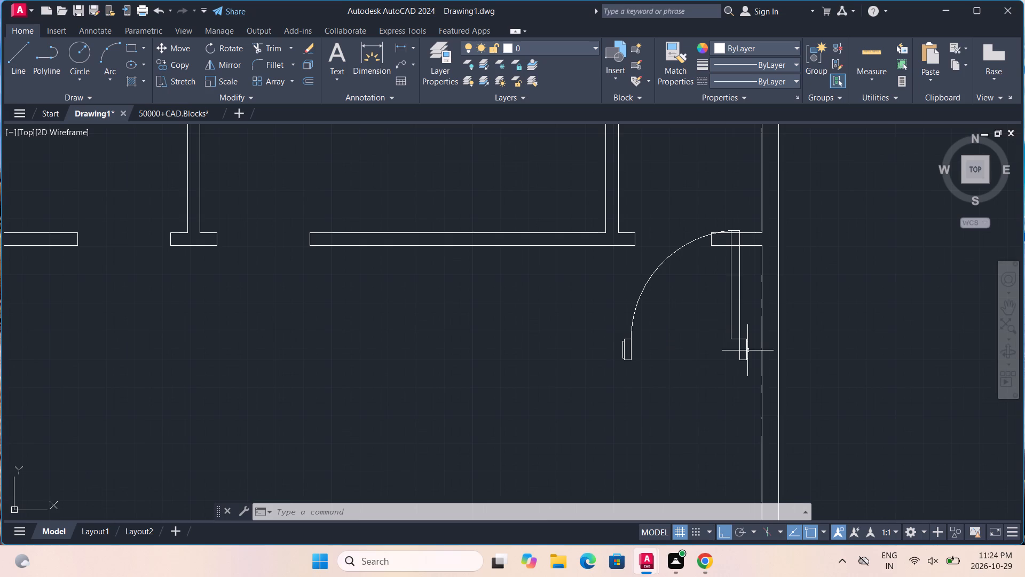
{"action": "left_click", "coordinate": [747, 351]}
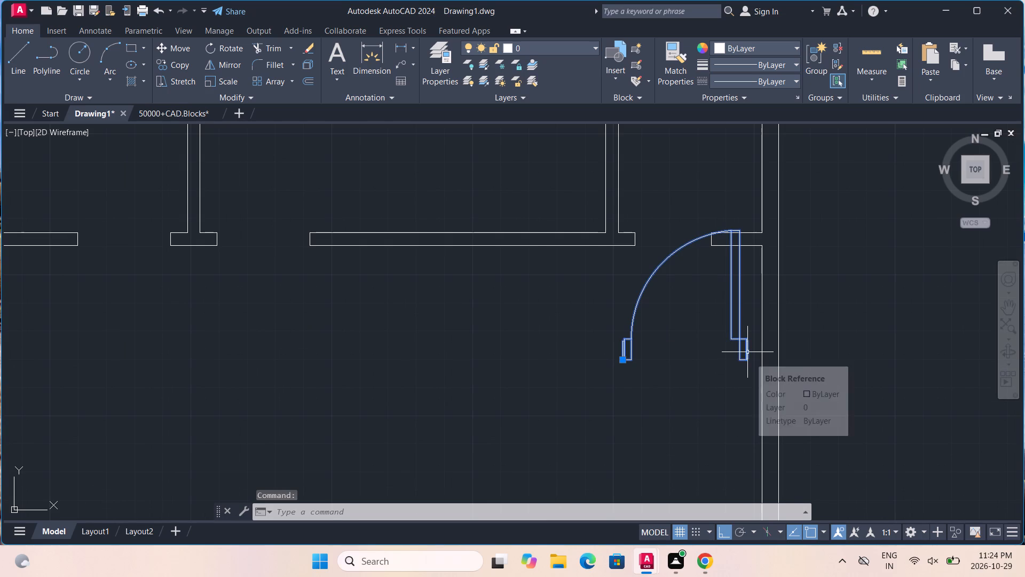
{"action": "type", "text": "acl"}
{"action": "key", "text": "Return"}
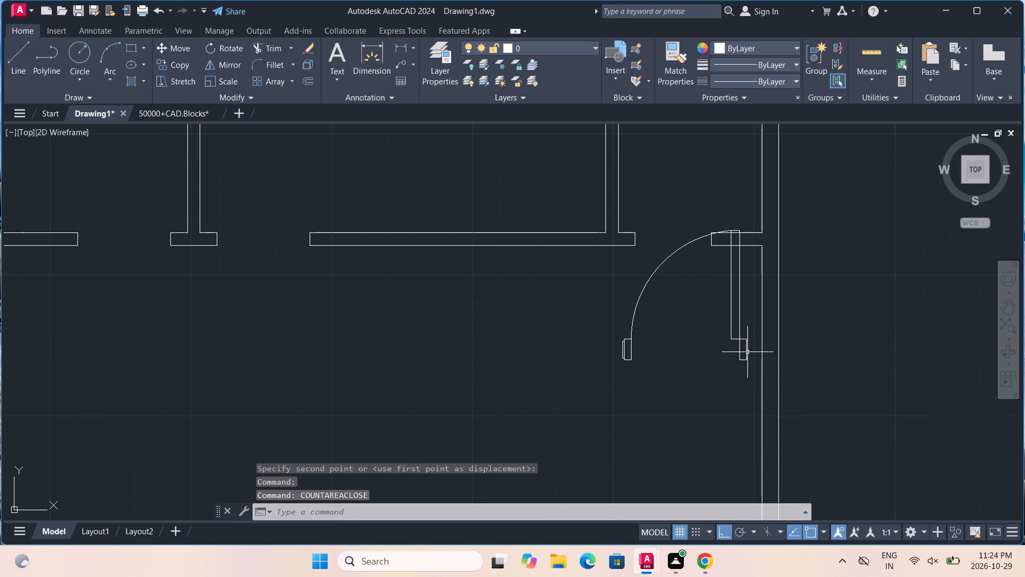
With Ortho off, move the door block from below the toilet opening to the upper-left room's door opening, its hinge-side jamb against the wall end.
{"action": "scroll", "coordinate": [747, 355], "scroll_direction": "up", "scroll_amount": 2}
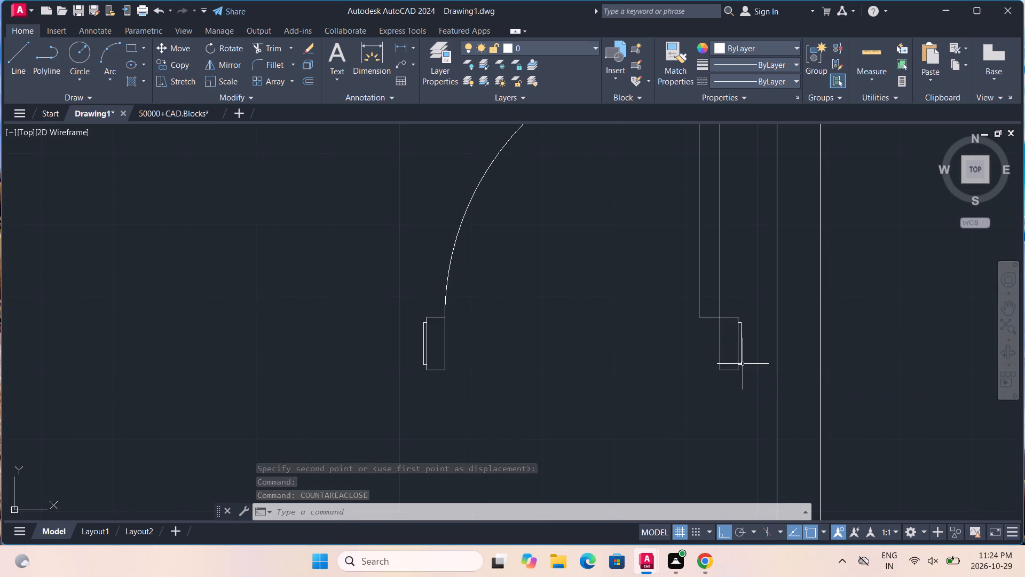
{"action": "left_click", "coordinate": [743, 364]}
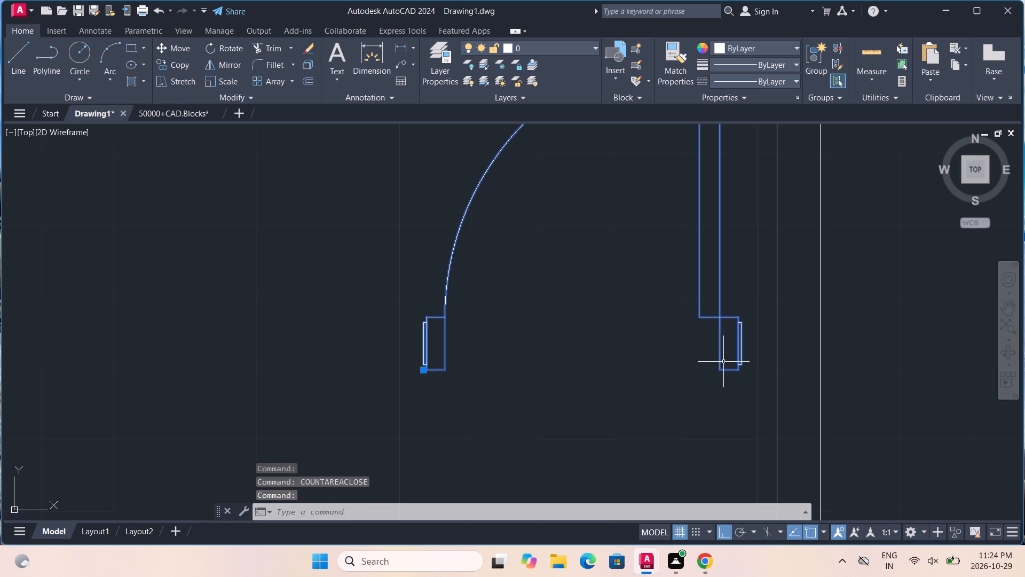
{"action": "key", "text": "Return"}
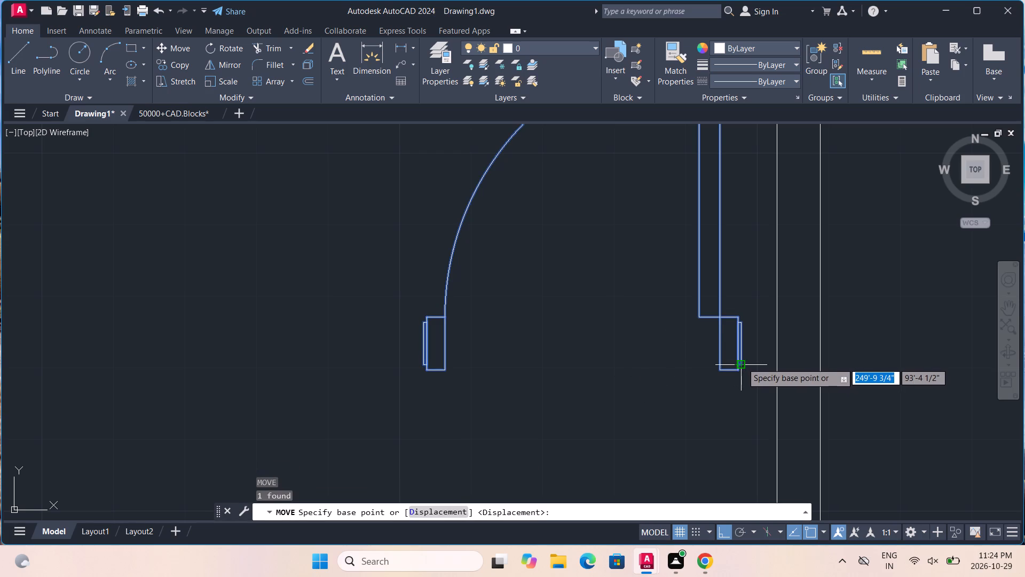
{"action": "left_click", "coordinate": [742, 363]}
{"action": "middle_click_drag", "start_coordinate": [400, 378], "coordinate": [755, 448]}
{"action": "scroll", "coordinate": [755, 448], "scroll_direction": "down", "scroll_amount": 2}
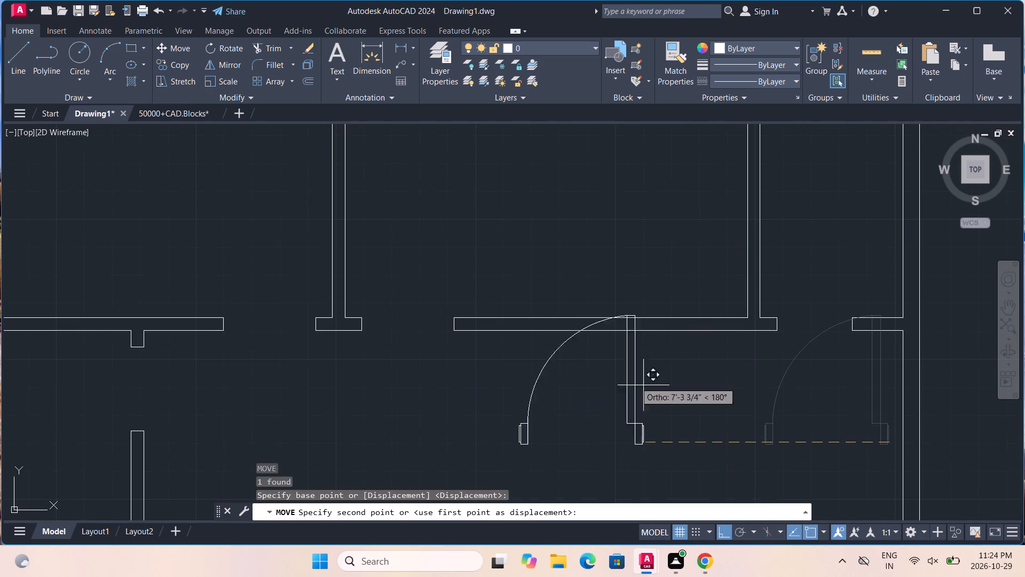
{"action": "left_click", "coordinate": [728, 531]}
{"action": "scroll", "coordinate": [550, 409], "scroll_direction": "down", "scroll_amount": 2}
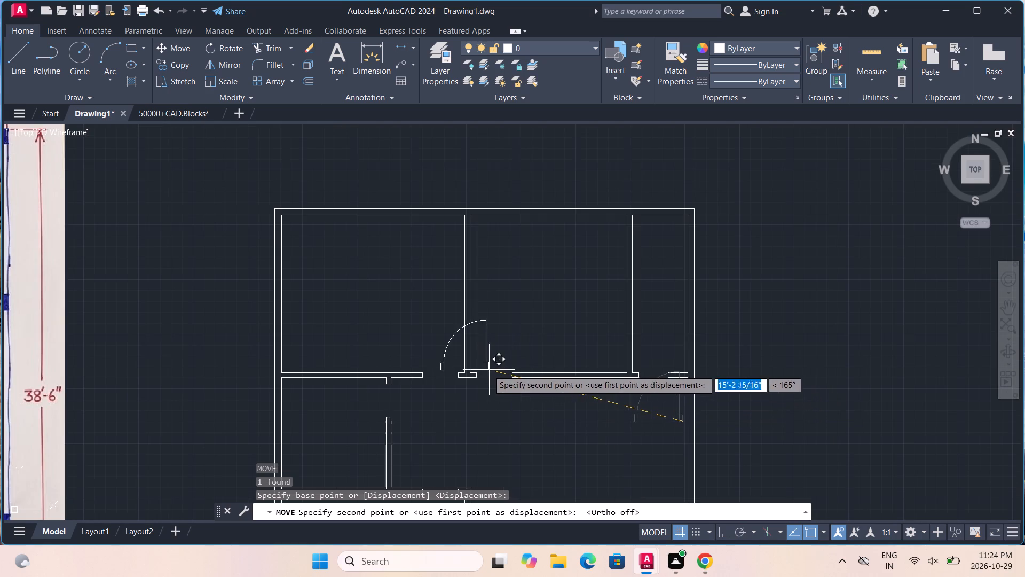
{"action": "scroll", "coordinate": [461, 377], "scroll_direction": "up", "scroll_amount": 7}
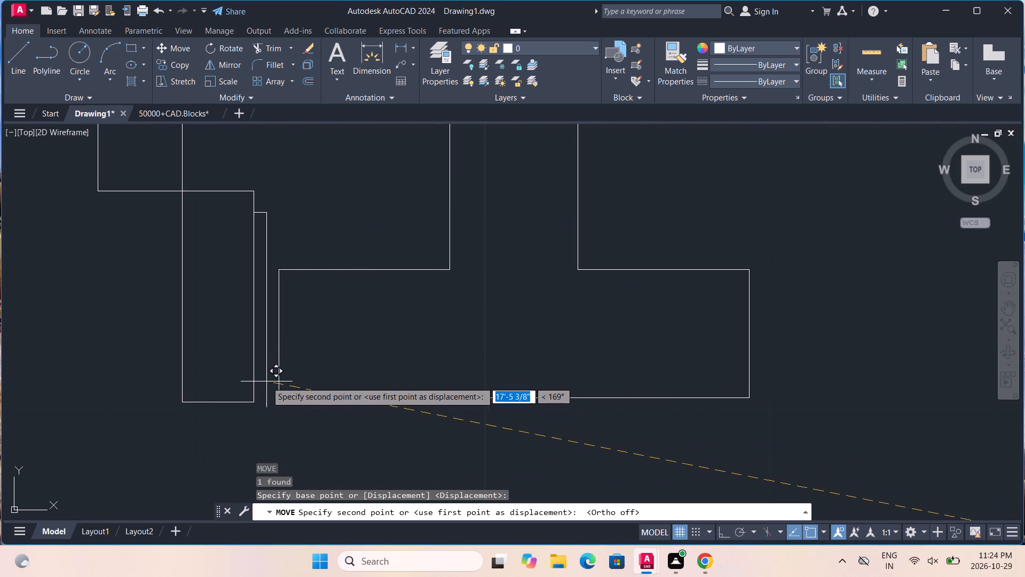
{"action": "left_click", "coordinate": [274, 418]}
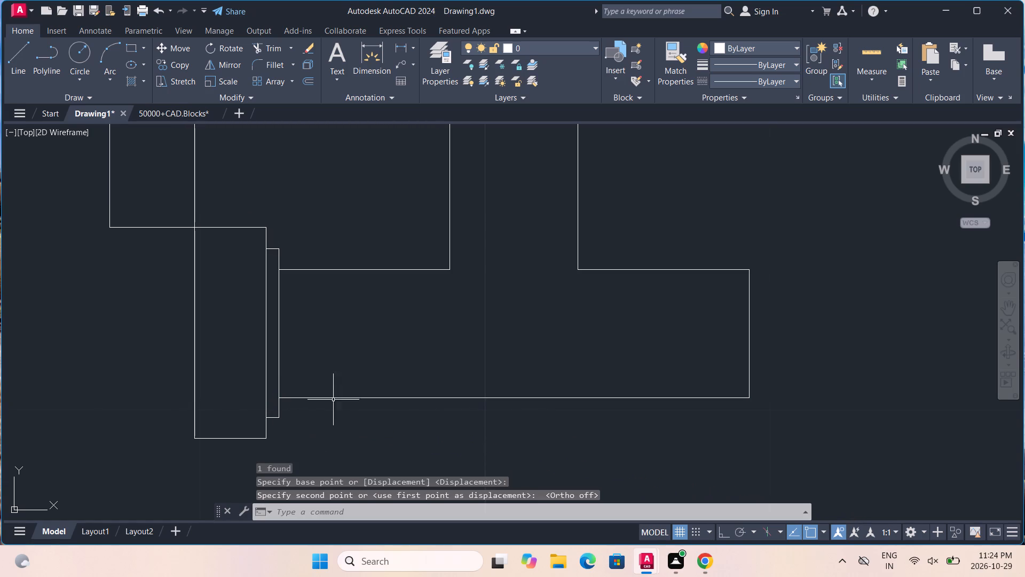
Scale the door block by reference about its hinge-side jamb's lower corner, reducing its overall width to fit the opening's opposite wall end.
{"action": "scroll", "coordinate": [332, 353], "scroll_direction": "up", "scroll_amount": 1}
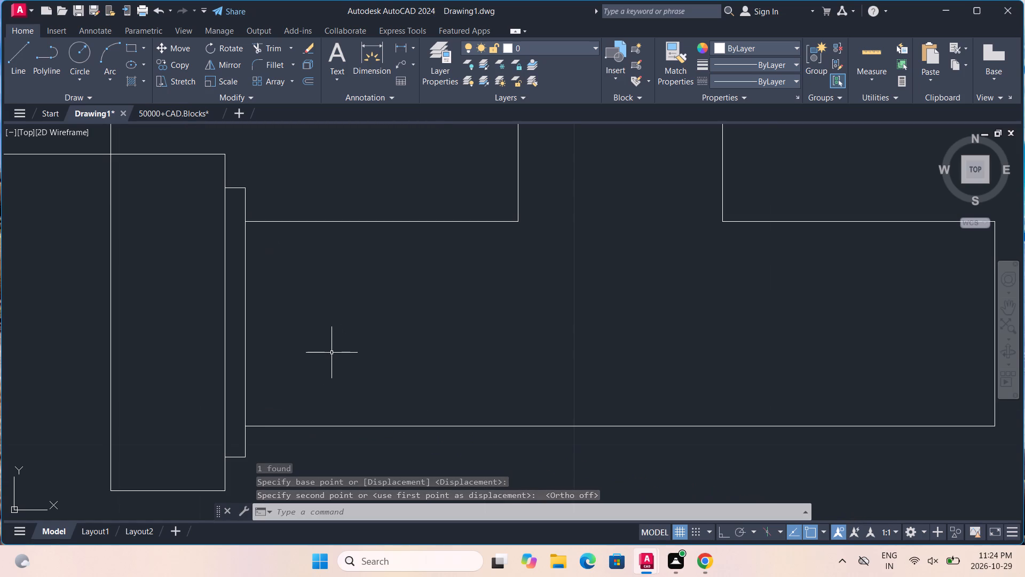
{"action": "scroll", "coordinate": [332, 353], "scroll_direction": "down", "scroll_amount": 5}
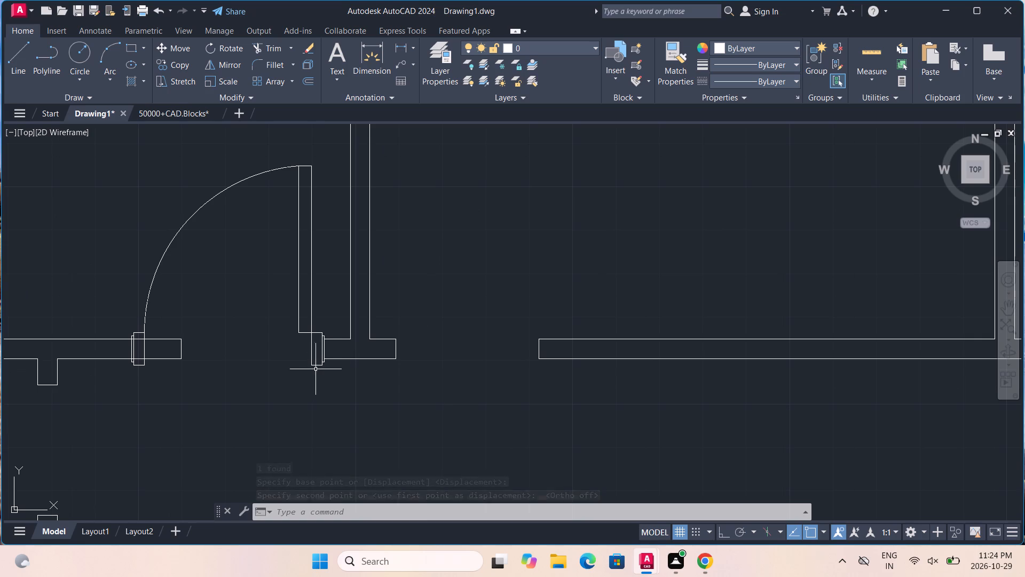
{"action": "scroll", "coordinate": [322, 362], "scroll_direction": "up", "scroll_amount": 3}
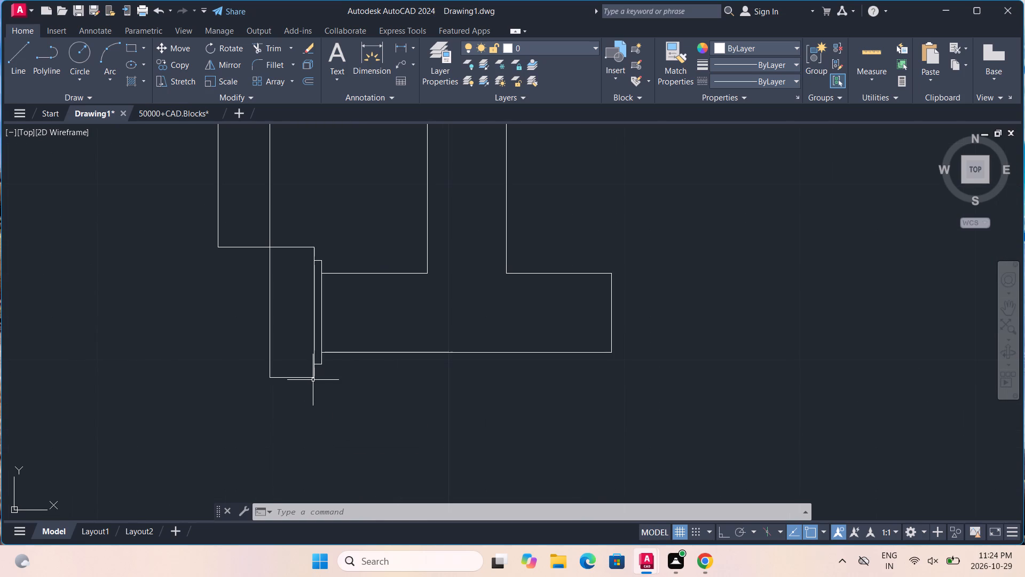
{"action": "left_click", "coordinate": [313, 379]}
{"action": "type", "text": "sc"}
{"action": "key", "text": "Return"}
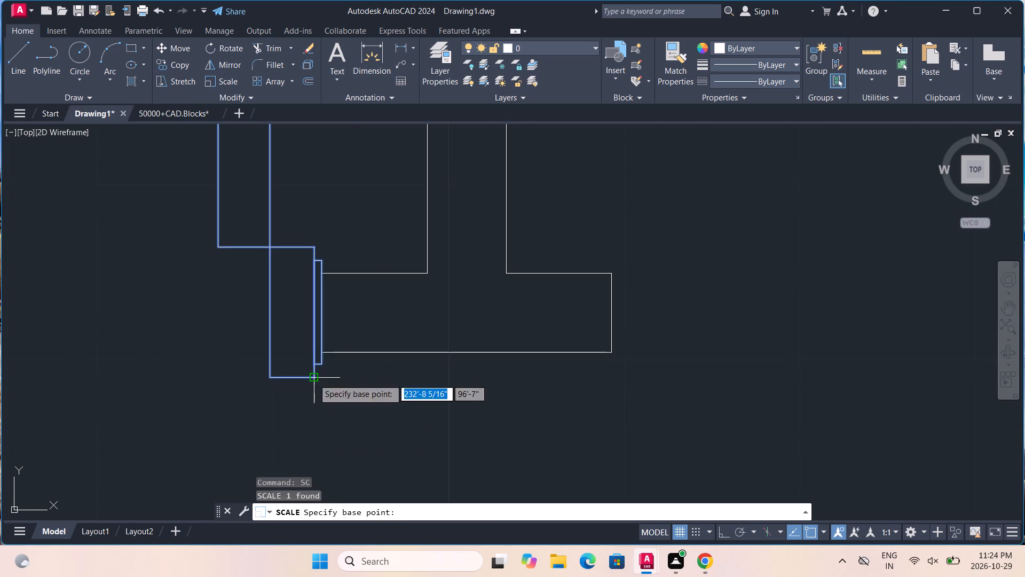
{"action": "left_click", "coordinate": [313, 379]}
{"action": "scroll", "coordinate": [298, 375], "scroll_direction": "down", "scroll_amount": 3}
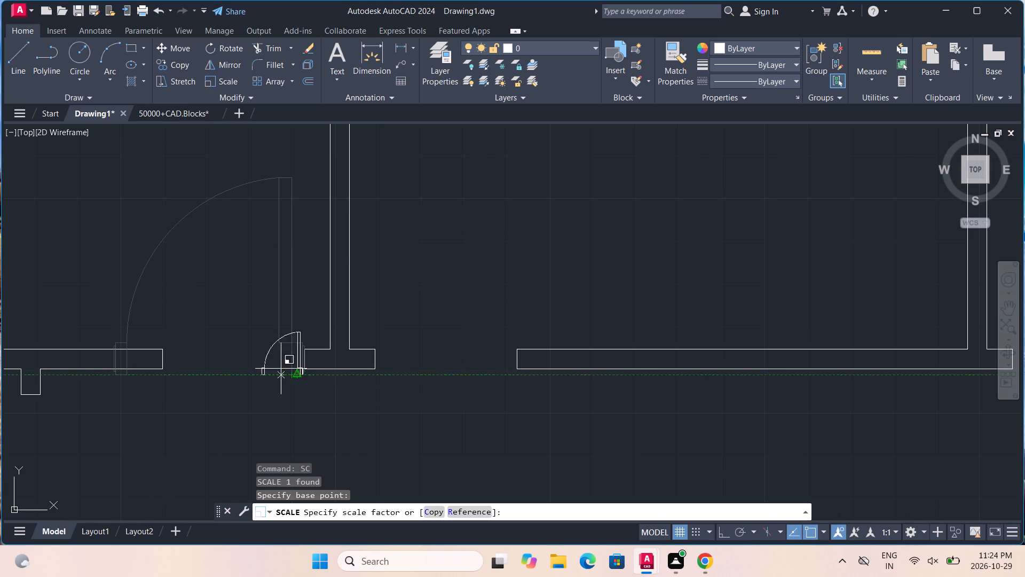
{"action": "key", "text": "r"}
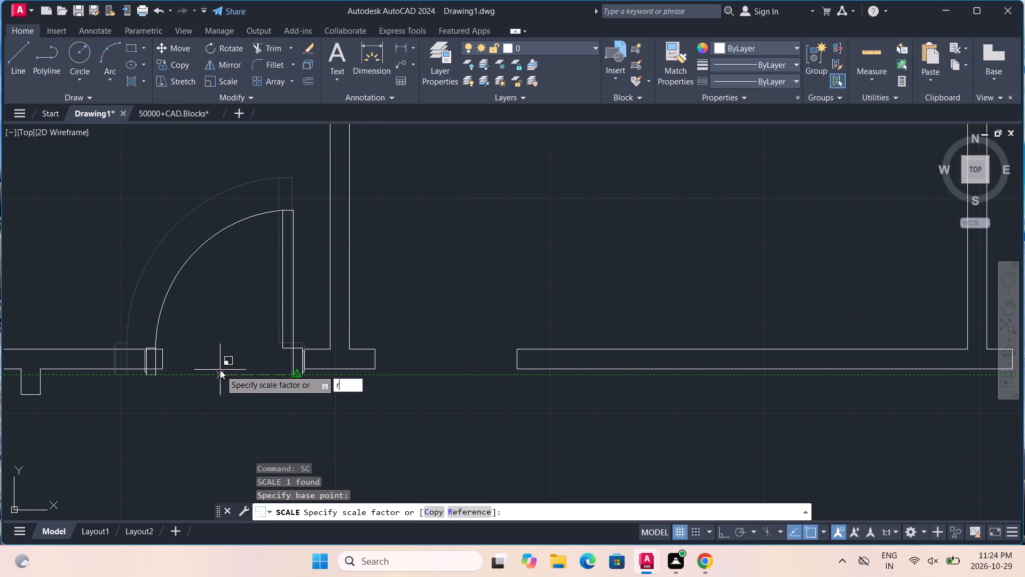
{"action": "key", "text": "e"}
{"action": "key", "text": "Return"}
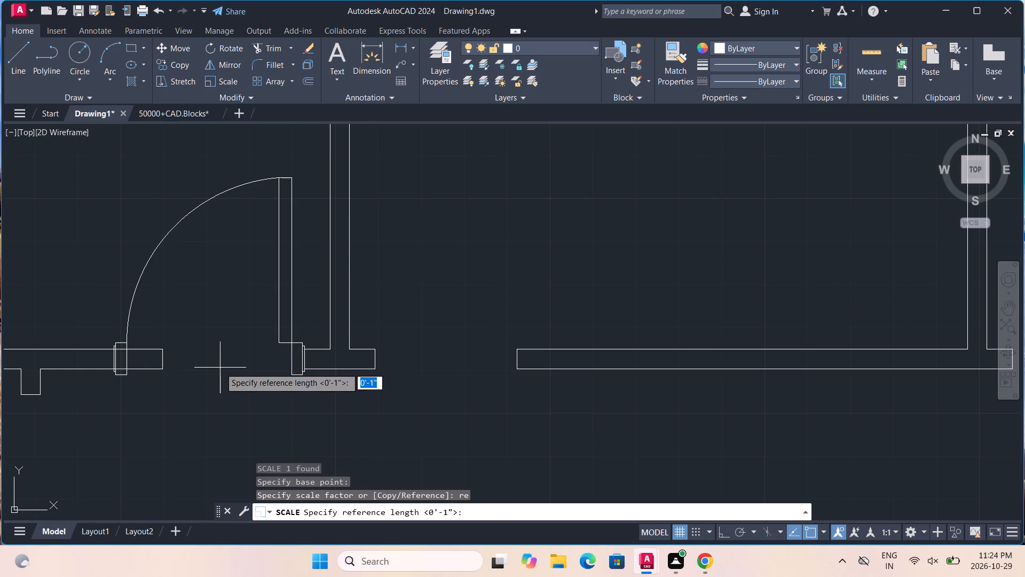
{"action": "left_click", "coordinate": [302, 376]}
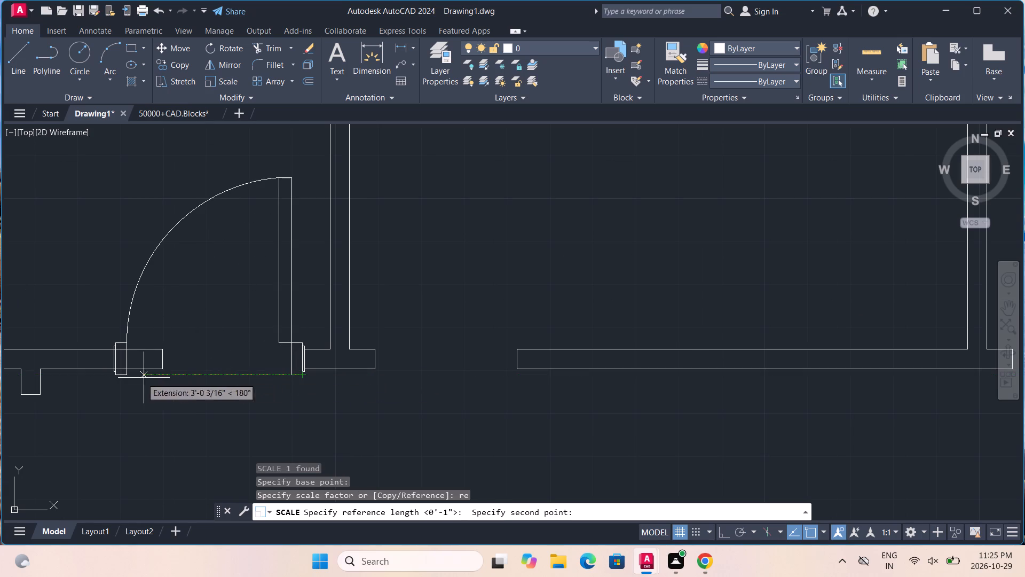
{"action": "left_click", "coordinate": [115, 379]}
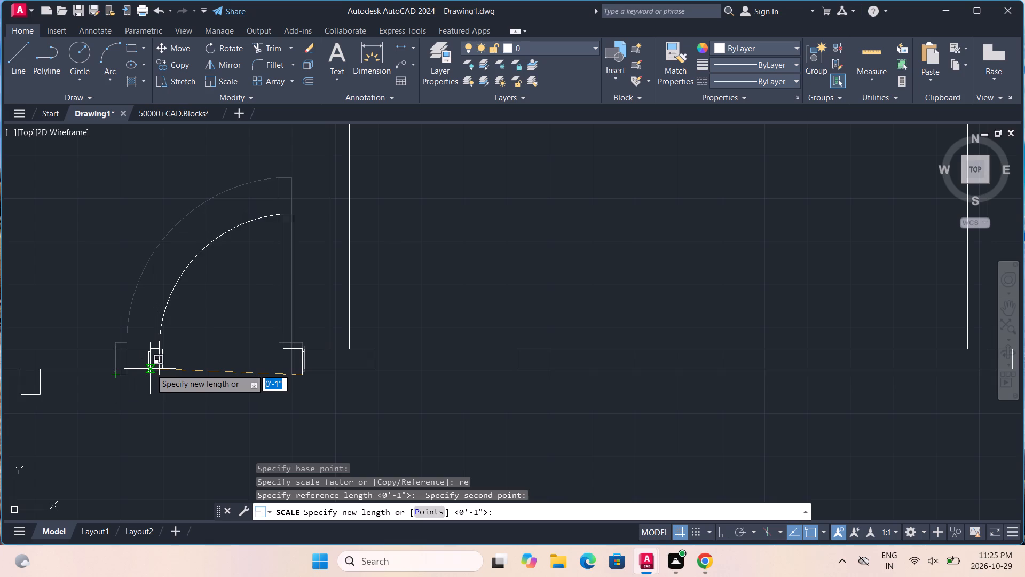
{"action": "scroll", "coordinate": [160, 374], "scroll_direction": "up", "scroll_amount": 5}
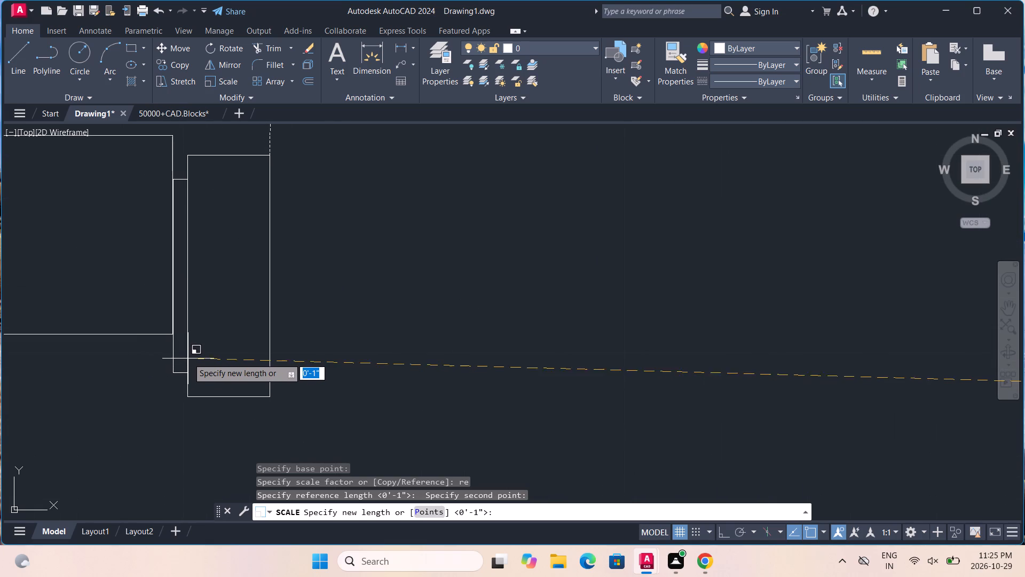
{"action": "left_click", "coordinate": [189, 326]}
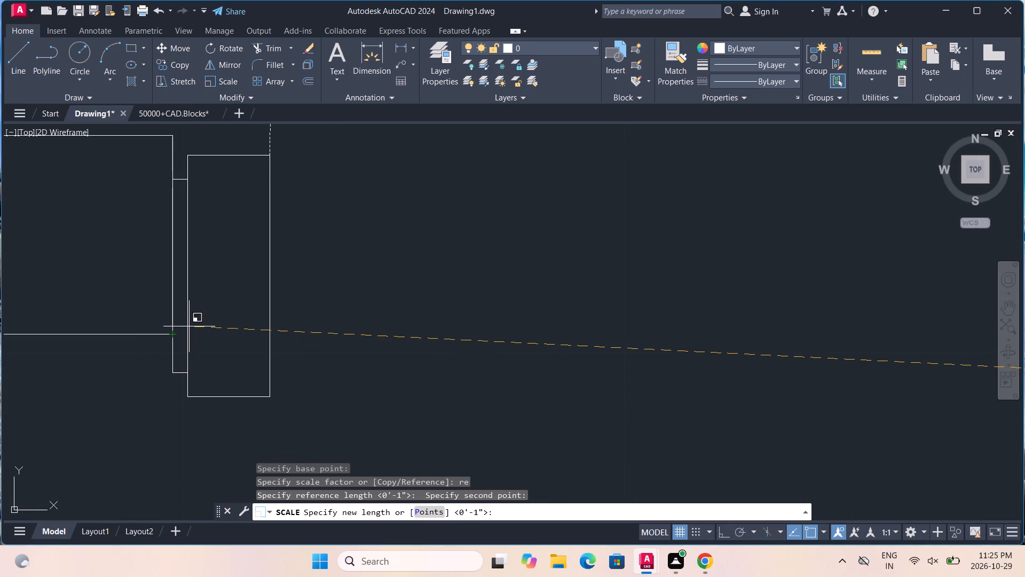
Move the scaled door block so its hinge-side jamb plate's lower corner snaps to the lower corner of the wall end beside the partition.
{"action": "scroll", "coordinate": [189, 326], "scroll_direction": "down", "scroll_amount": 5}
{"action": "scroll", "coordinate": [424, 294], "scroll_direction": "down", "scroll_amount": 2}
{"action": "middle_click_drag", "start_coordinate": [500, 297], "coordinate": [477, 380]}
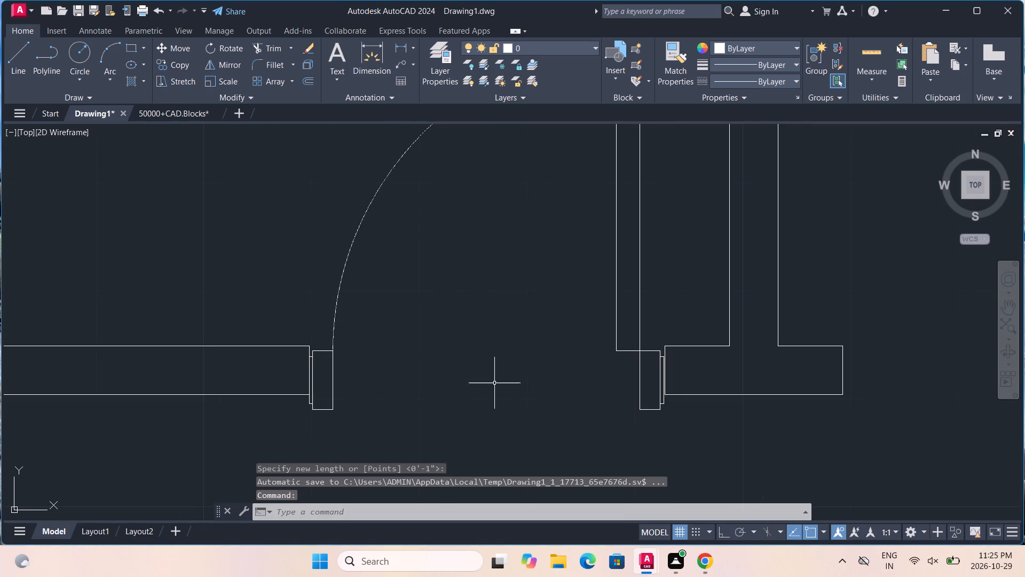
{"action": "scroll", "coordinate": [334, 277], "scroll_direction": "up", "scroll_amount": 8}
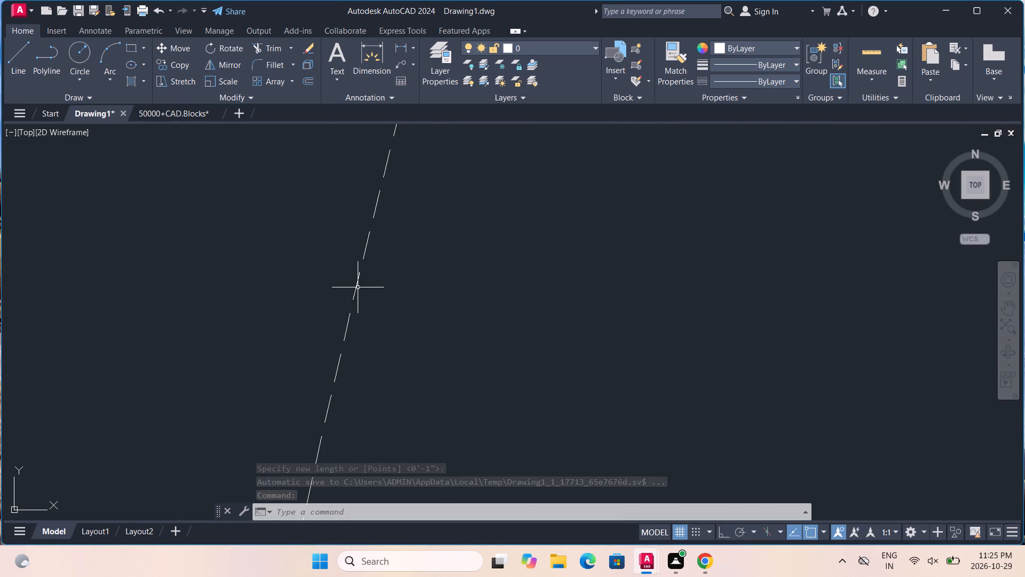
{"action": "scroll", "coordinate": [358, 287], "scroll_direction": "down", "scroll_amount": 11}
{"action": "scroll", "coordinate": [358, 287], "scroll_direction": "up", "scroll_amount": 1}
{"action": "scroll", "coordinate": [358, 287], "scroll_direction": "down", "scroll_amount": 2}
{"action": "scroll", "coordinate": [451, 306], "scroll_direction": "up", "scroll_amount": 3}
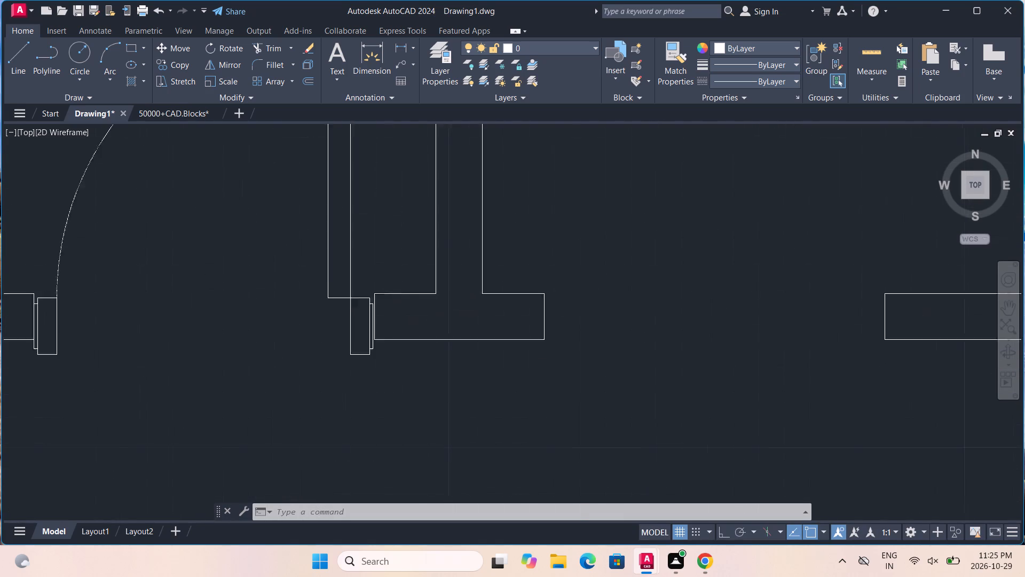
{"action": "scroll", "coordinate": [451, 306], "scroll_direction": "up", "scroll_amount": 2}
{"action": "middle_click_drag", "start_coordinate": [316, 341], "coordinate": [374, 264]}
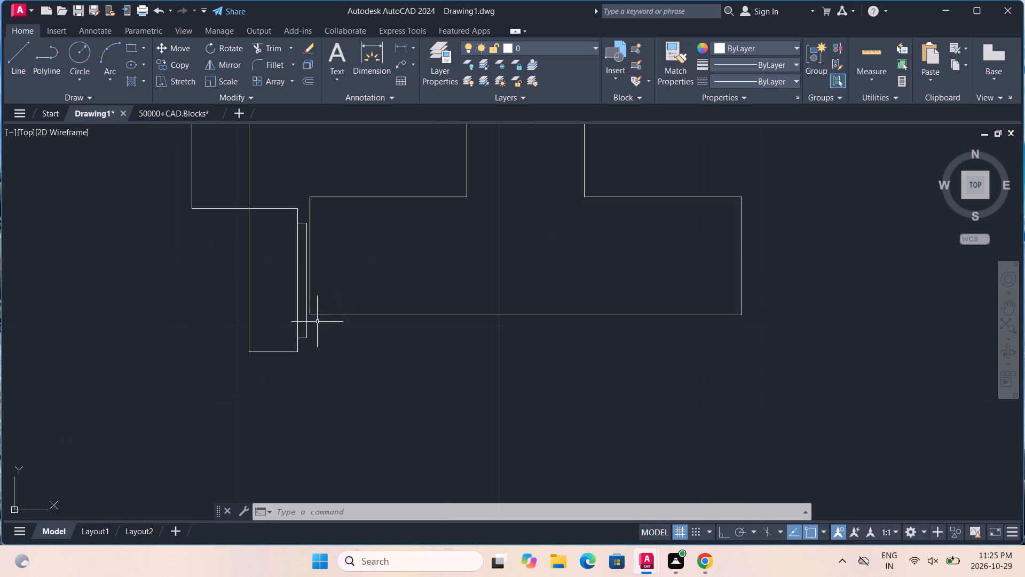
{"action": "left_click", "coordinate": [306, 337]}
{"action": "key", "text": "m"}
{"action": "key", "text": "Return"}
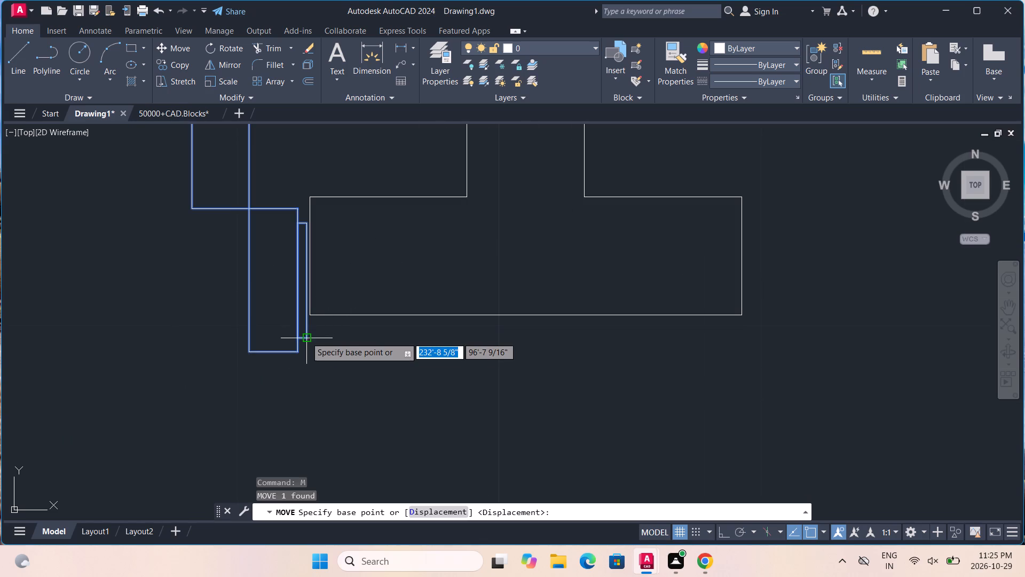
{"action": "left_click", "coordinate": [306, 342]}
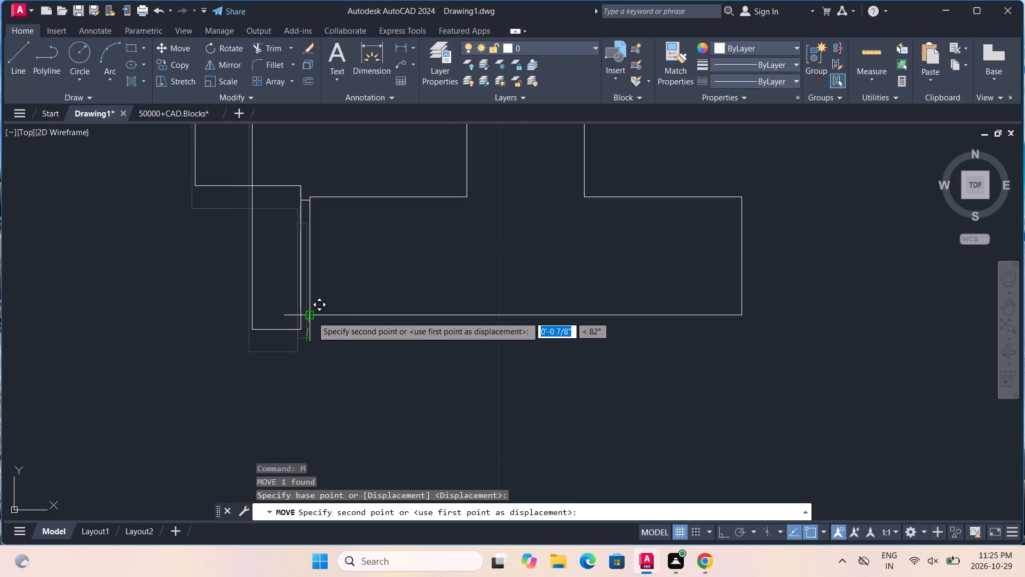
{"action": "left_click", "coordinate": [312, 314]}
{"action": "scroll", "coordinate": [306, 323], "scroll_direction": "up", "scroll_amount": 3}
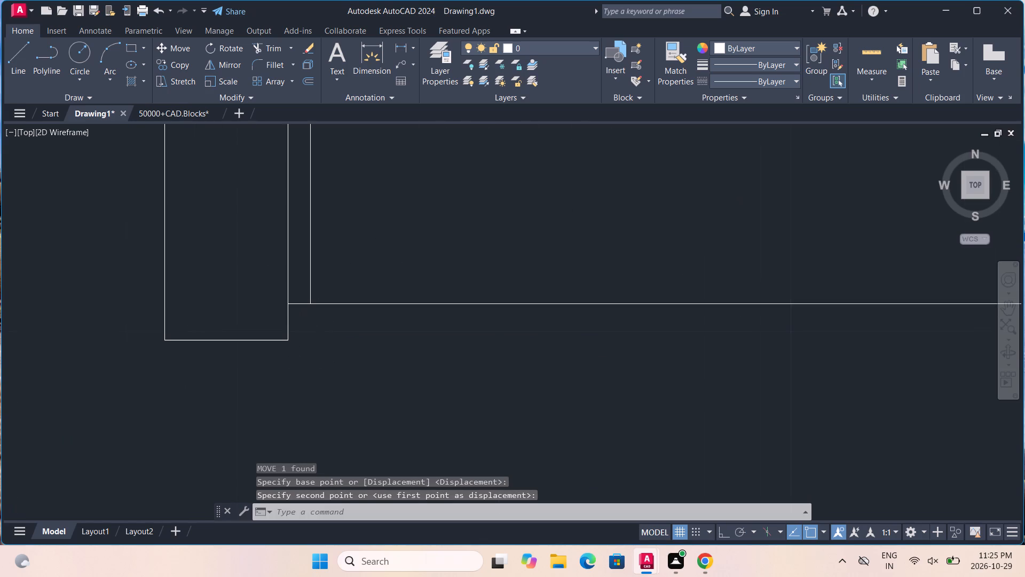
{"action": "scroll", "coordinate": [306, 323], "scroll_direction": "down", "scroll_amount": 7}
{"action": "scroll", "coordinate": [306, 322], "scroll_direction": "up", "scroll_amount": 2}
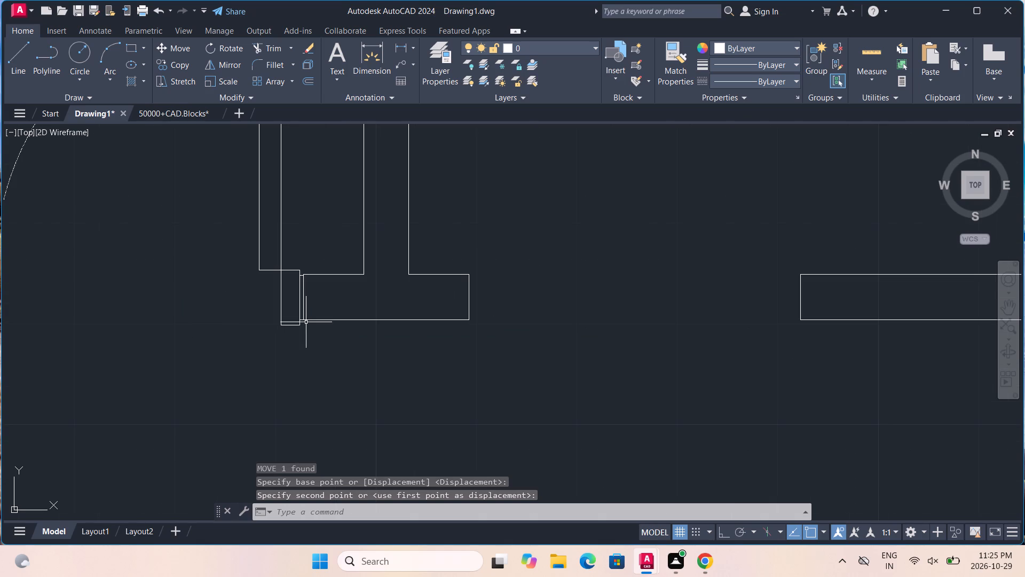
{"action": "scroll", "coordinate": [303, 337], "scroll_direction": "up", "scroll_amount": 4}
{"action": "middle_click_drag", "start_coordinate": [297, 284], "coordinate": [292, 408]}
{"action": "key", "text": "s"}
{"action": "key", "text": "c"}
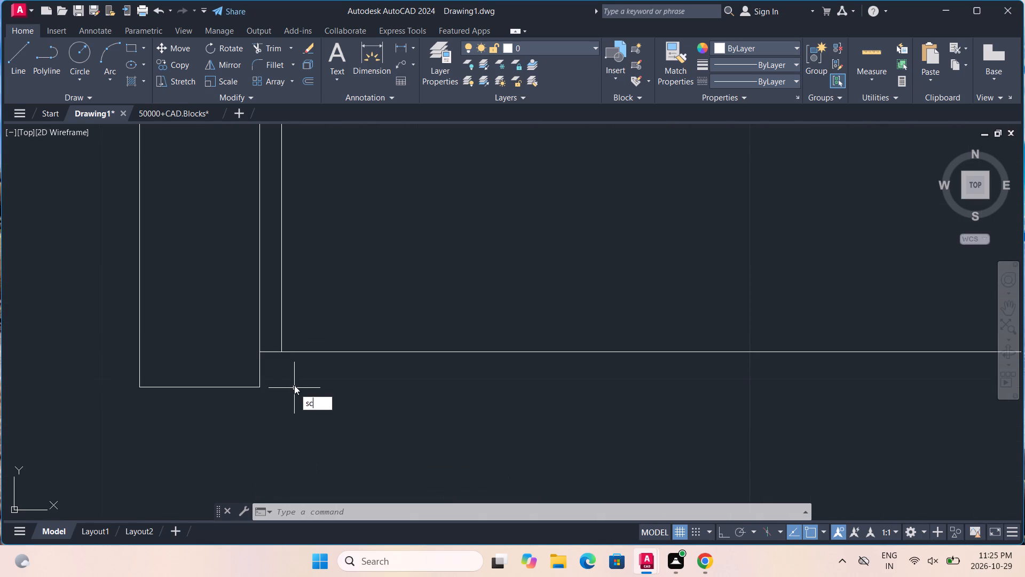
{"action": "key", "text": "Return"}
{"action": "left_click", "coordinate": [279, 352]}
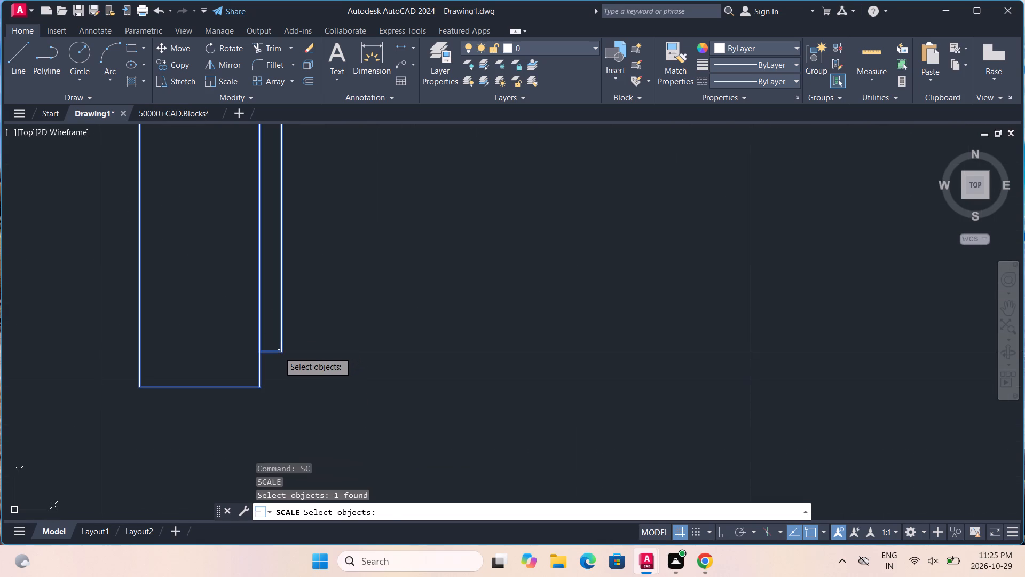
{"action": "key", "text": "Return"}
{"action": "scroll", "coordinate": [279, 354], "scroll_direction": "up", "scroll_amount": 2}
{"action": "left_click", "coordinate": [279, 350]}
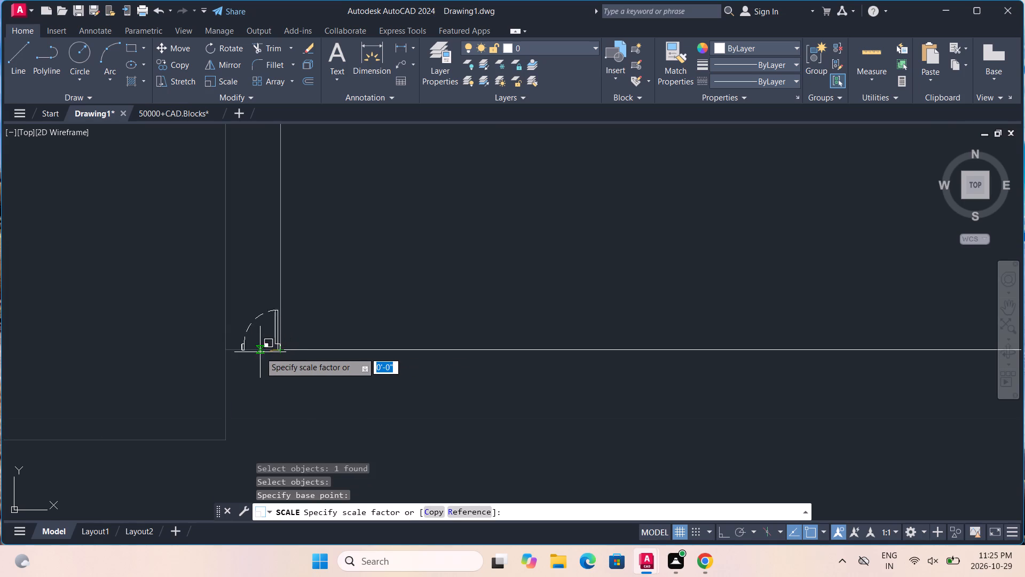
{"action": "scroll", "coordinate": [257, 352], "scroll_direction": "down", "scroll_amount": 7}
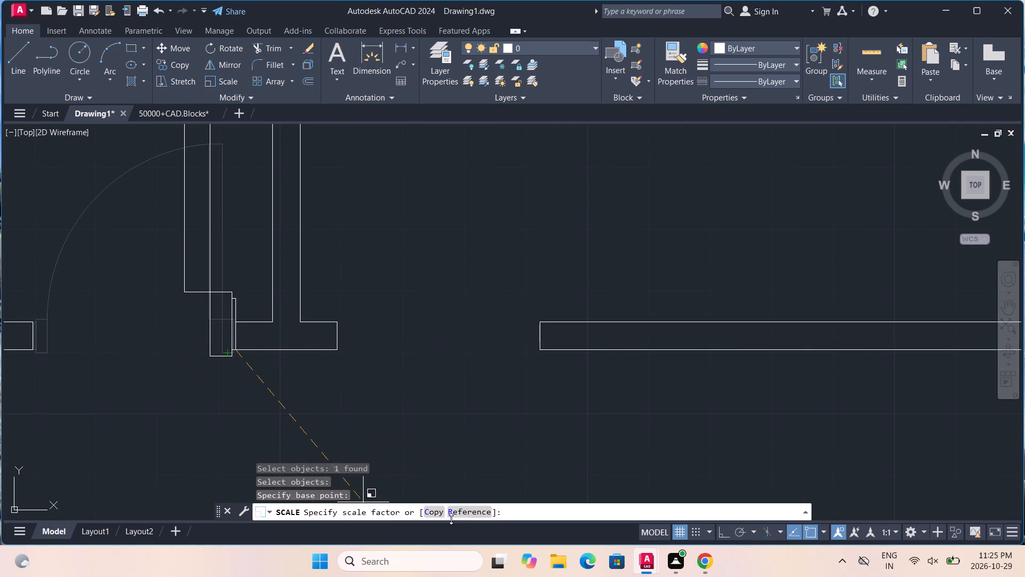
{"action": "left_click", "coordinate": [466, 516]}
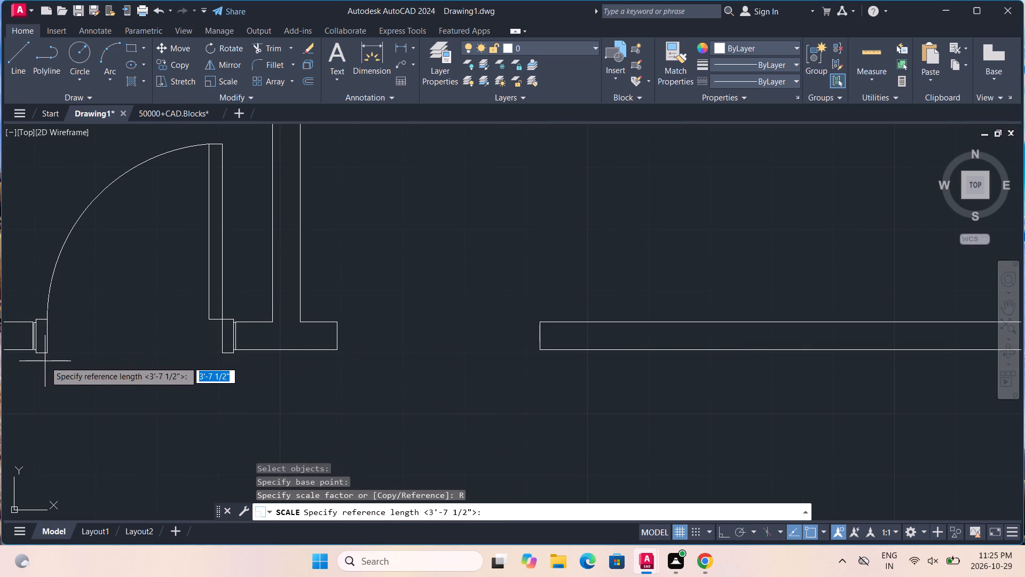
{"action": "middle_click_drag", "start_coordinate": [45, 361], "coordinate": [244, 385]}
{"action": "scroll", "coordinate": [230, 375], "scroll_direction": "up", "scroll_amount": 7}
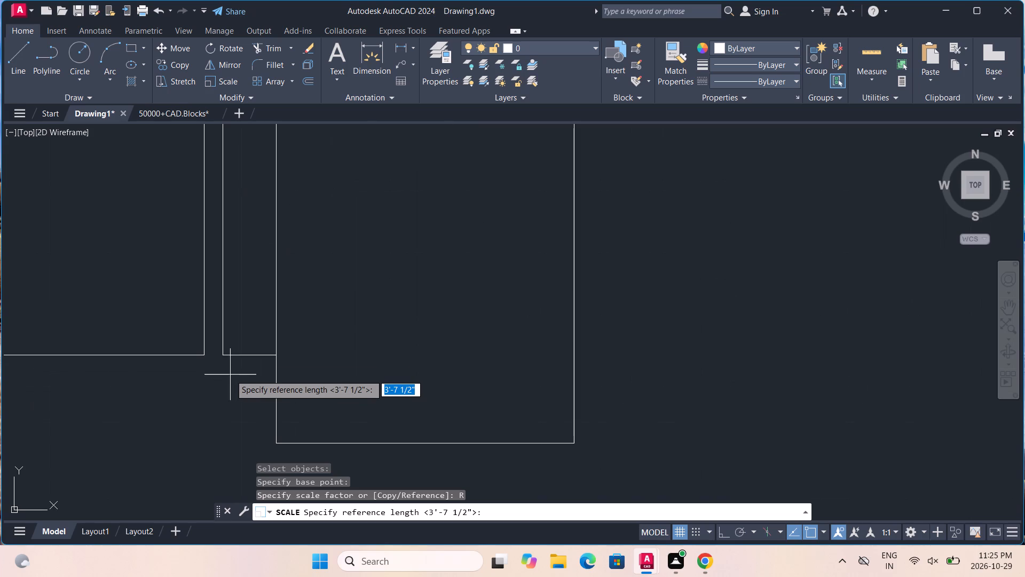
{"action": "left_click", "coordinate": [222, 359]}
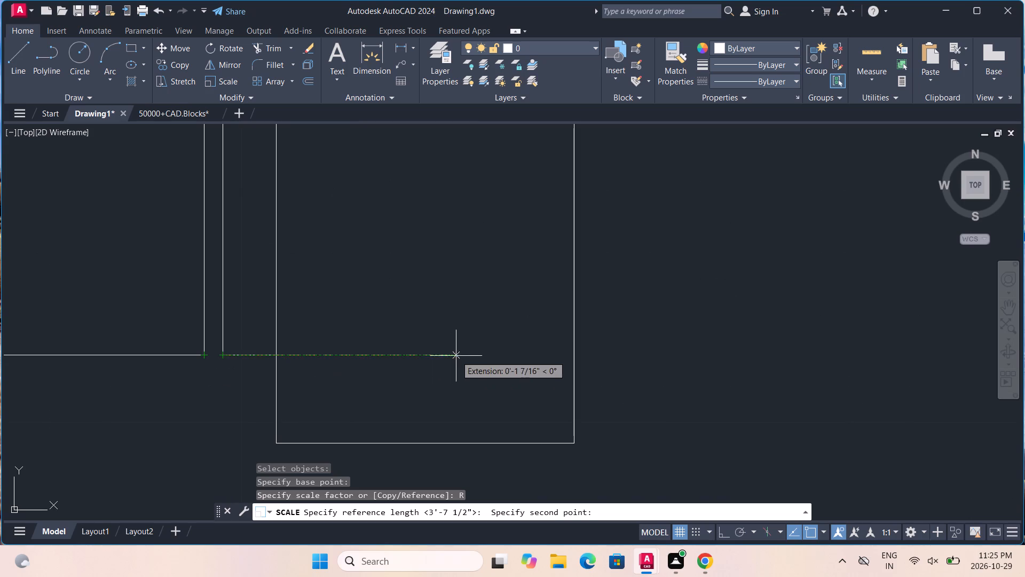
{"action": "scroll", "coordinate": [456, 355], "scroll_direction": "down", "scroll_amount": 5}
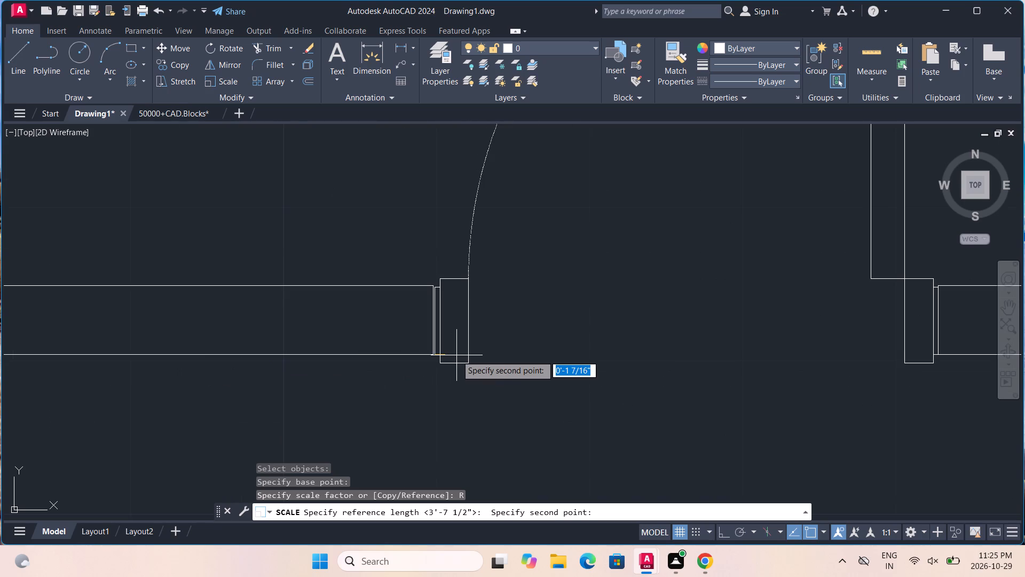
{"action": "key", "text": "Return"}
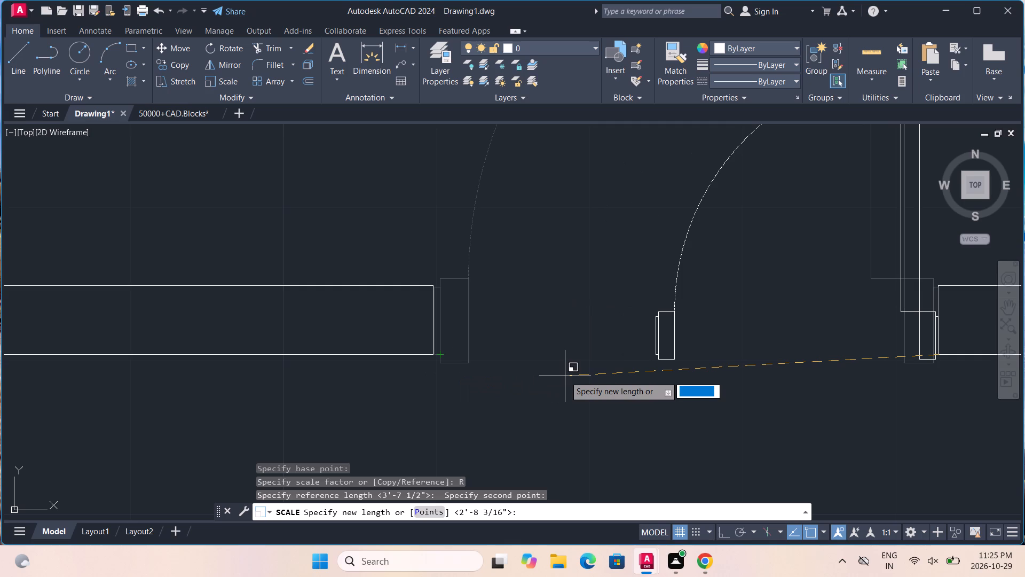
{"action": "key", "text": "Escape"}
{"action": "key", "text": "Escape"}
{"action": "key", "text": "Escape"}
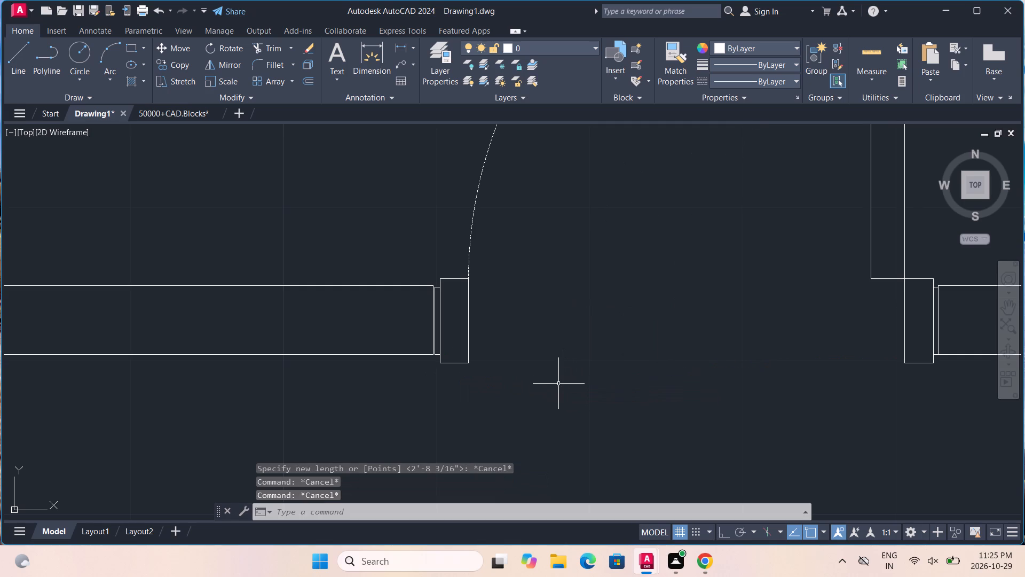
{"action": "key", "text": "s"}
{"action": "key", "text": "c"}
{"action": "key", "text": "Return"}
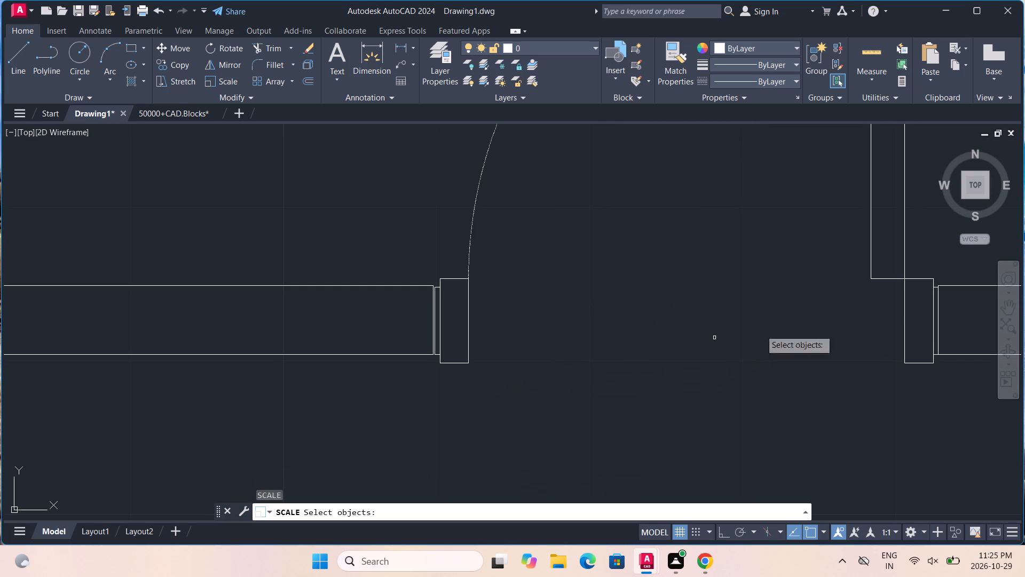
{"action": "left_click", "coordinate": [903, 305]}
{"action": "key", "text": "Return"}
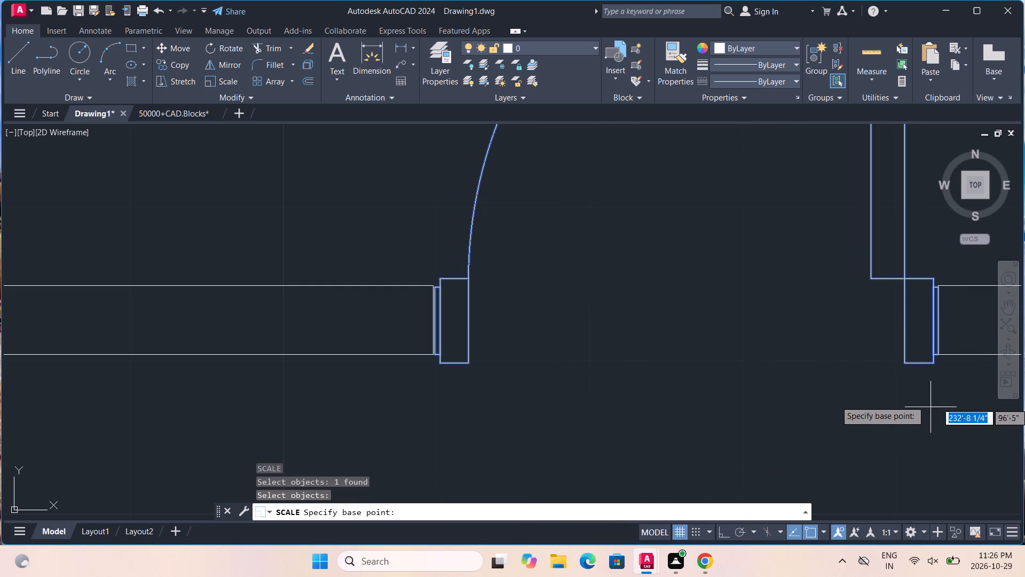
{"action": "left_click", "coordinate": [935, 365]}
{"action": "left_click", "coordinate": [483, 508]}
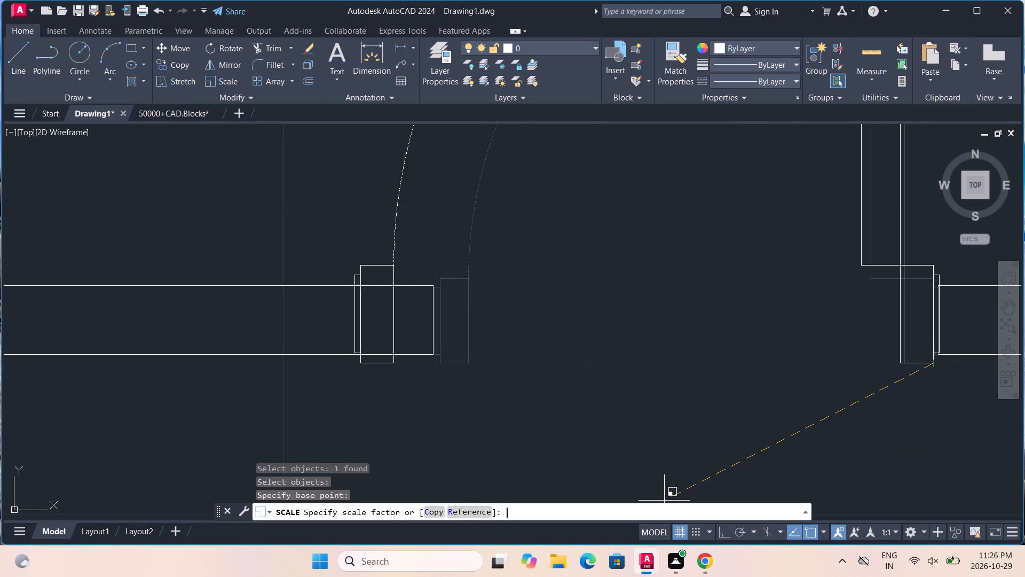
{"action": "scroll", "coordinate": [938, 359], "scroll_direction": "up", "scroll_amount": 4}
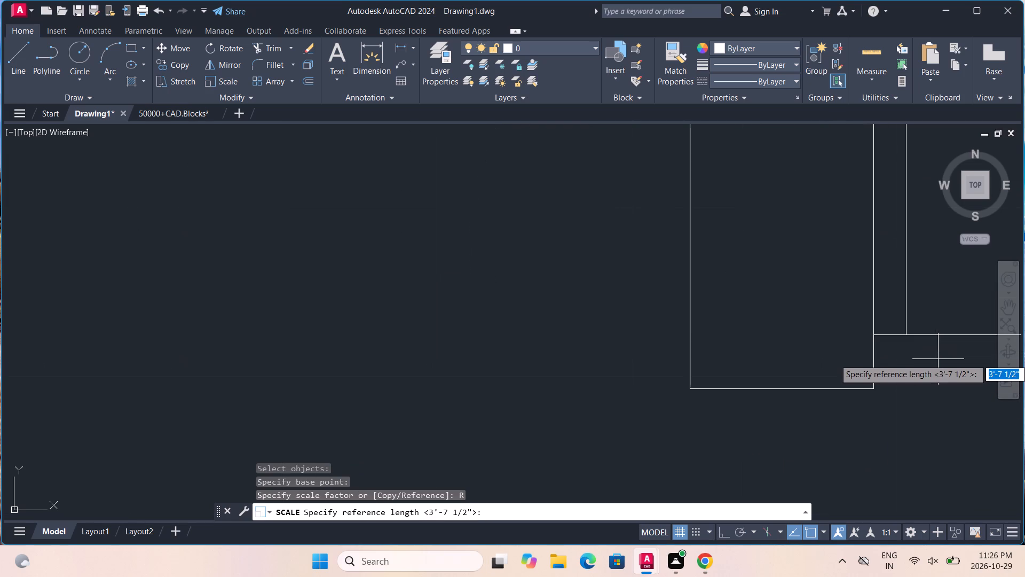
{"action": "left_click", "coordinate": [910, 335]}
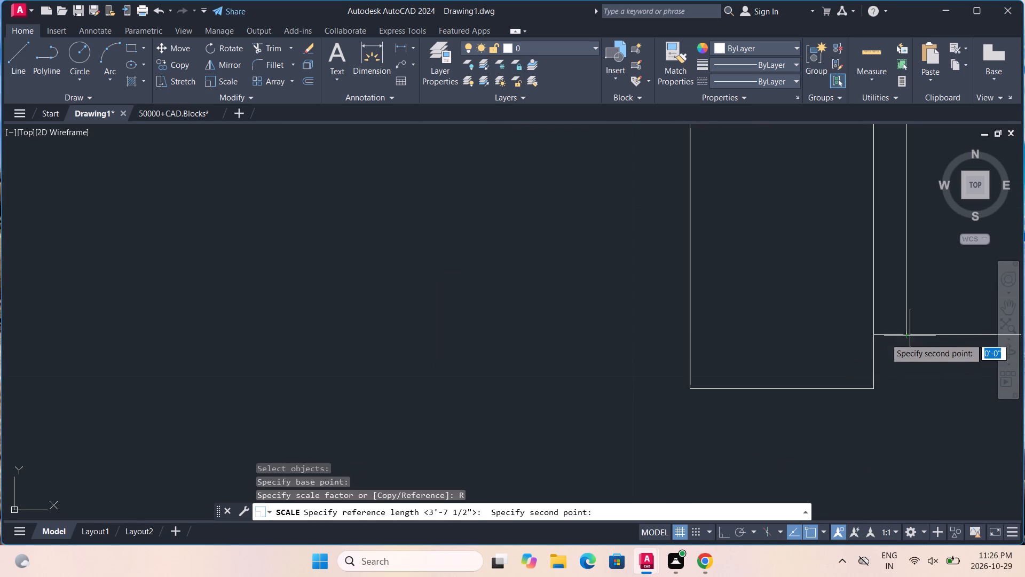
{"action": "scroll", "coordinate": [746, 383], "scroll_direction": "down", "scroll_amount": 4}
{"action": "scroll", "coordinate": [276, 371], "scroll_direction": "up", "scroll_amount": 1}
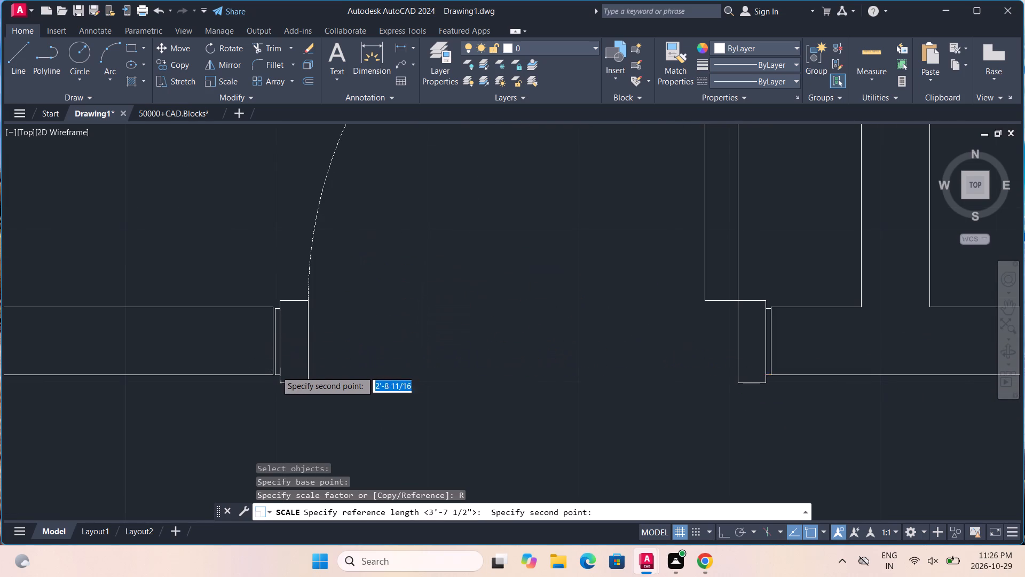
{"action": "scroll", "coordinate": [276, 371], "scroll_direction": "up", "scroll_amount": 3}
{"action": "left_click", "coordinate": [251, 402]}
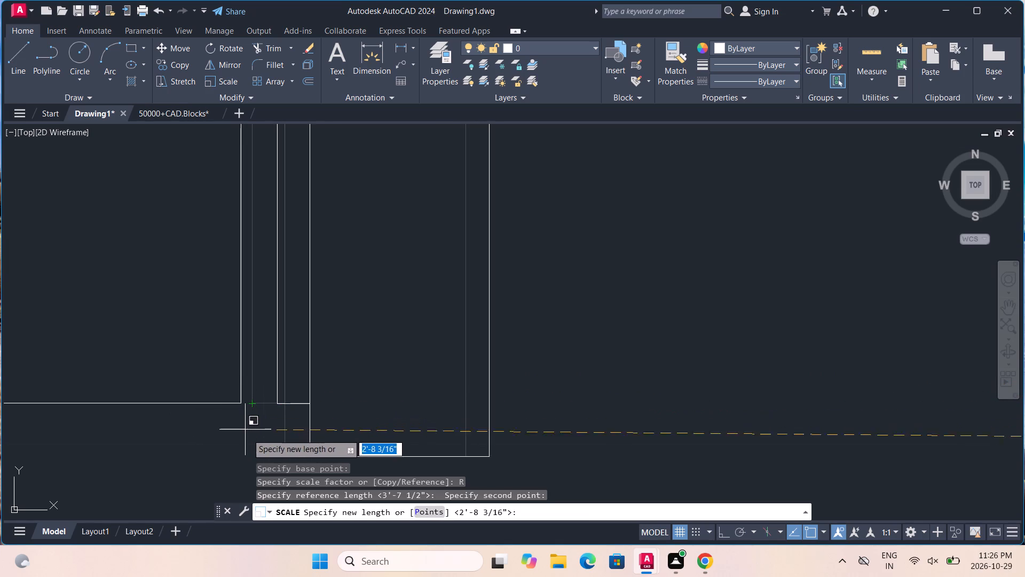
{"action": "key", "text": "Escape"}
Scale the door block by reference about its hinge-side jamb plate's lower corner, extending the opposite jamb plate's lower corner to the facing wall end.
{"action": "scroll", "coordinate": [606, 401], "scroll_direction": "up", "scroll_amount": 1}
{"action": "middle_click_drag", "start_coordinate": [606, 400], "coordinate": [562, 297]}
{"action": "scroll", "coordinate": [562, 297], "scroll_direction": "down", "scroll_amount": 4}
{"action": "type", "text": "sc"}
{"action": "key", "text": "Return"}
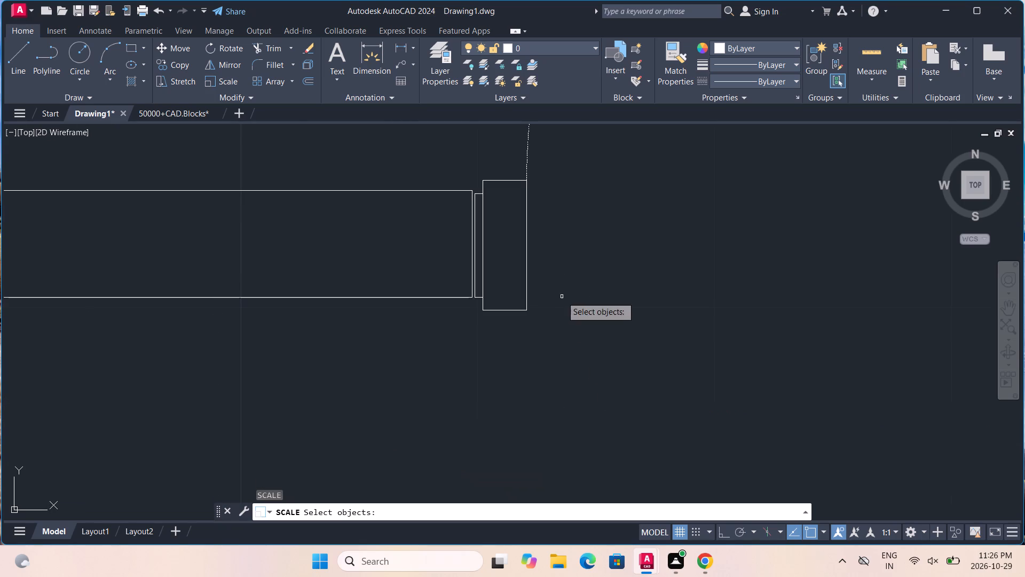
{"action": "middle_click_drag", "start_coordinate": [562, 297], "coordinate": [408, 367]}
{"action": "scroll", "coordinate": [408, 367], "scroll_direction": "down", "scroll_amount": 1}
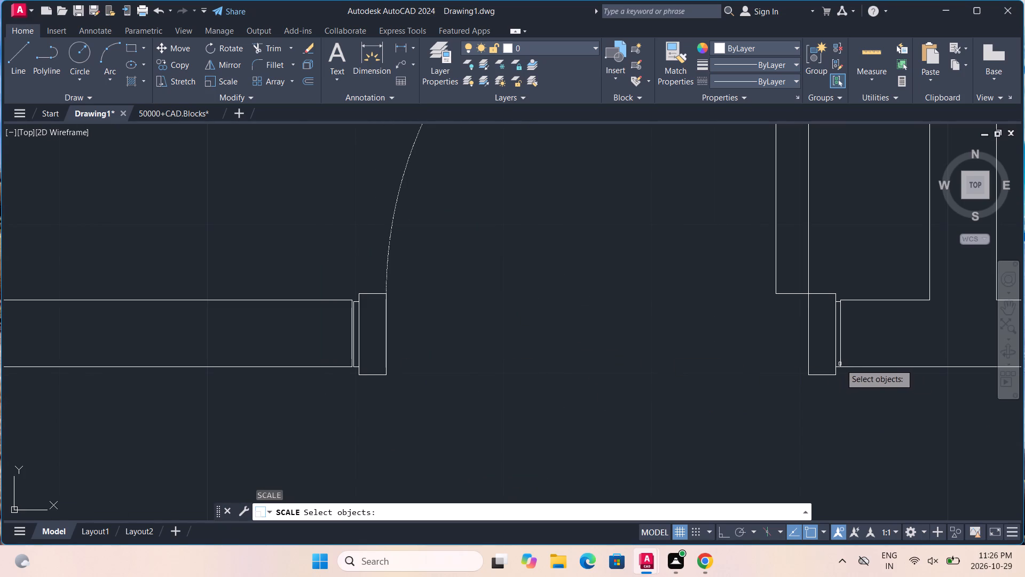
{"action": "scroll", "coordinate": [843, 364], "scroll_direction": "up", "scroll_amount": 4}
{"action": "left_click", "coordinate": [798, 393]}
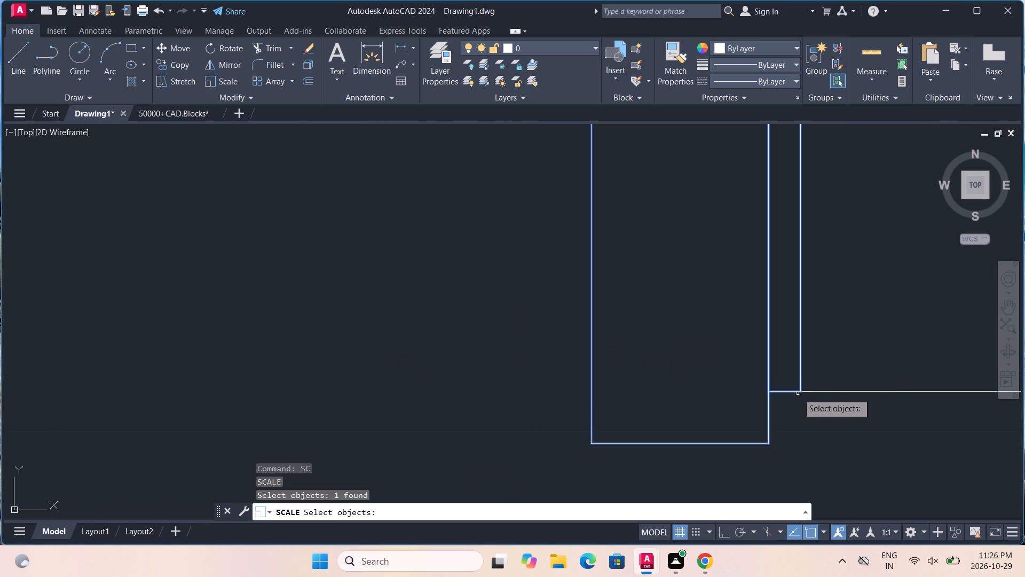
{"action": "key", "text": "Return"}
{"action": "scroll", "coordinate": [801, 394], "scroll_direction": "up", "scroll_amount": 2}
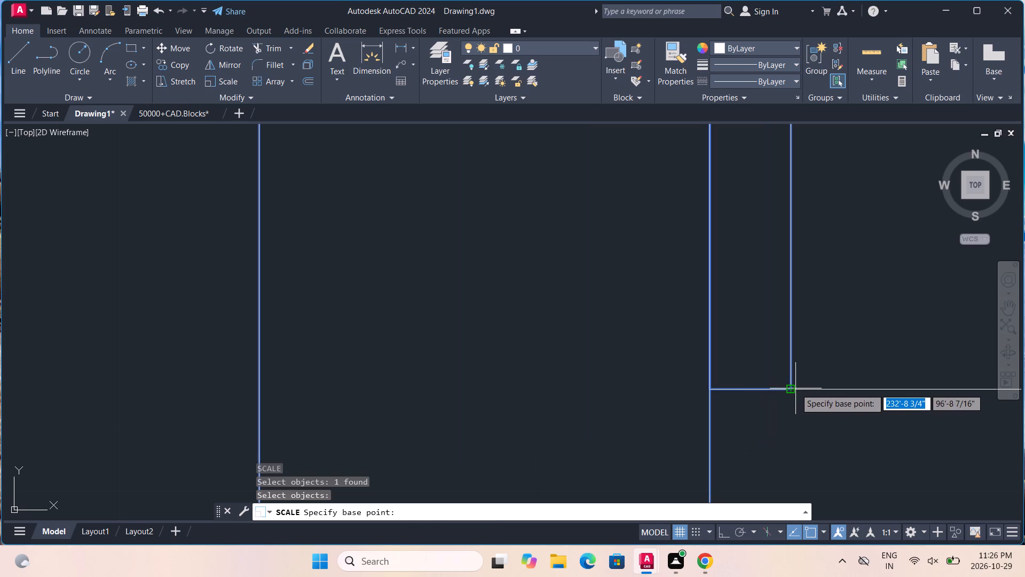
{"action": "left_click", "coordinate": [795, 388]}
{"action": "scroll", "coordinate": [574, 380], "scroll_direction": "down", "scroll_amount": 6}
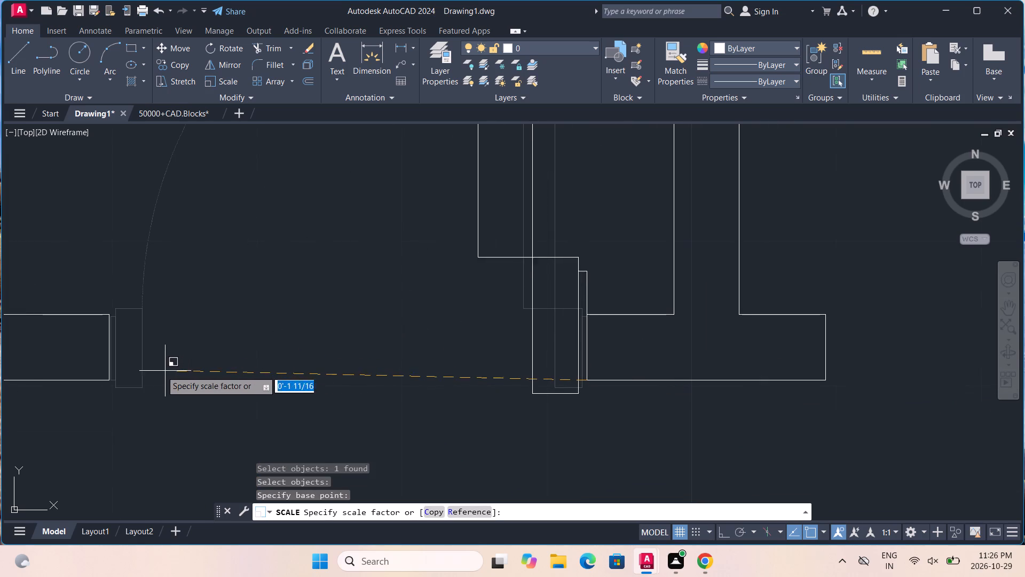
{"action": "left_click", "coordinate": [468, 516]}
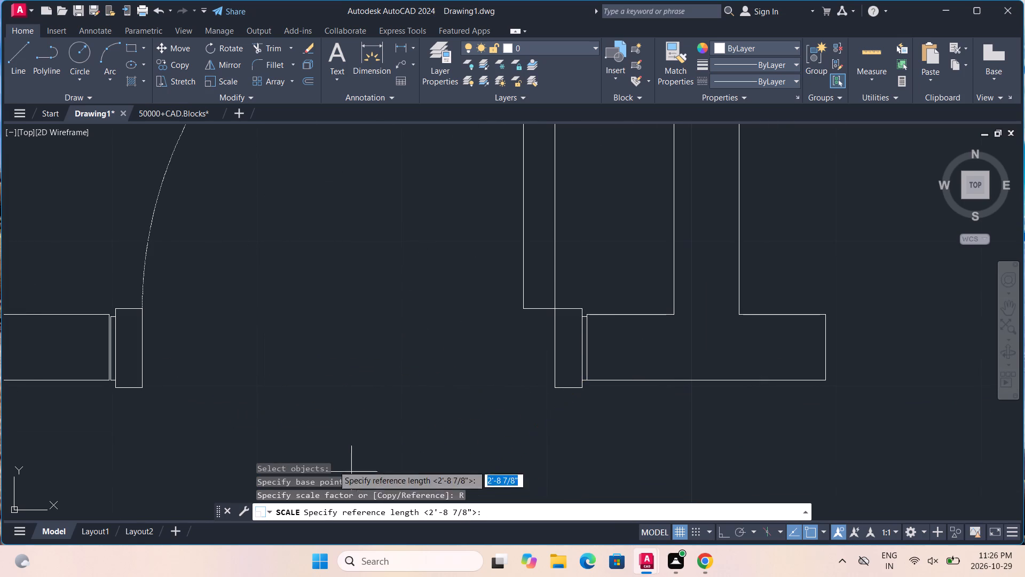
{"action": "scroll", "coordinate": [577, 390], "scroll_direction": "up", "scroll_amount": 5}
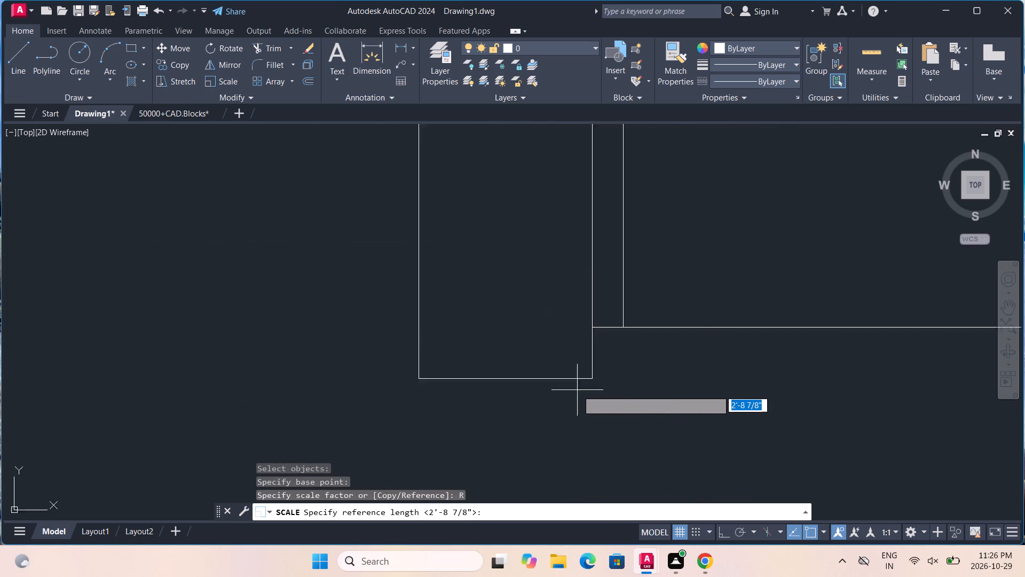
{"action": "scroll", "coordinate": [577, 390], "scroll_direction": "up", "scroll_amount": 1}
{"action": "left_click", "coordinate": [691, 233]}
{"action": "scroll", "coordinate": [518, 365], "scroll_direction": "down", "scroll_amount": 4}
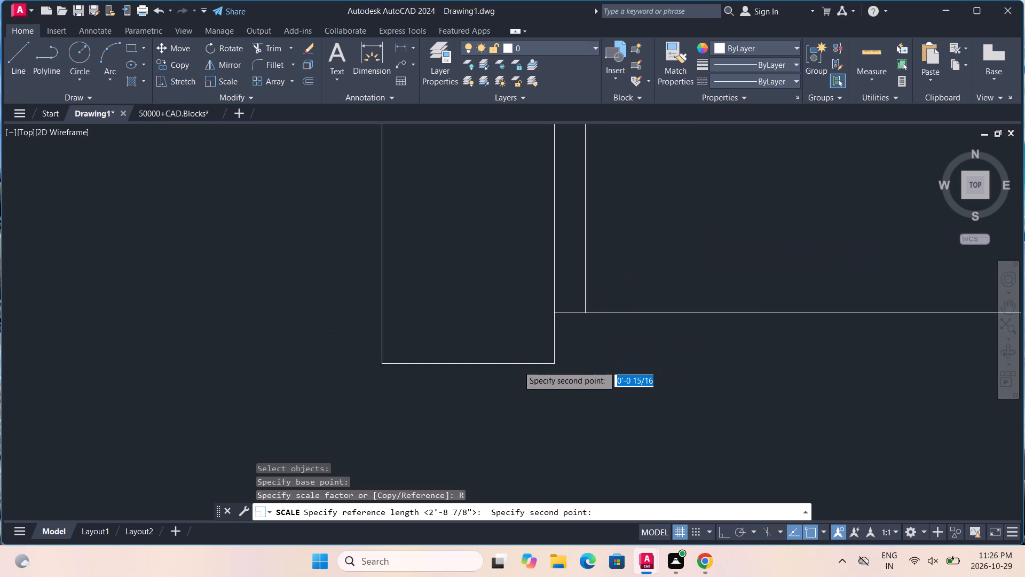
{"action": "scroll", "coordinate": [518, 365], "scroll_direction": "down", "scroll_amount": 2}
{"action": "scroll", "coordinate": [65, 357], "scroll_direction": "up", "scroll_amount": 4}
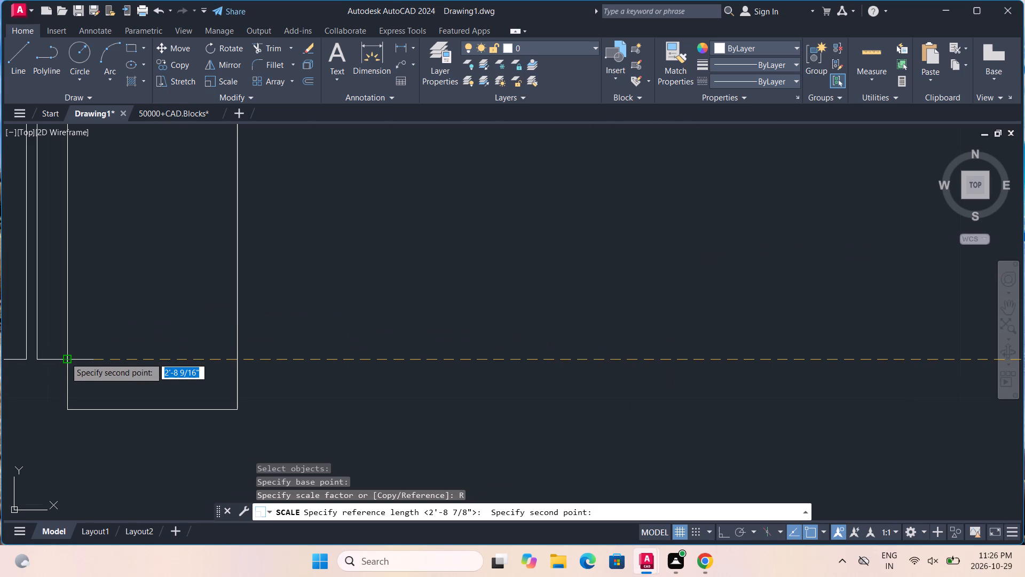
{"action": "left_click", "coordinate": [33, 361]}
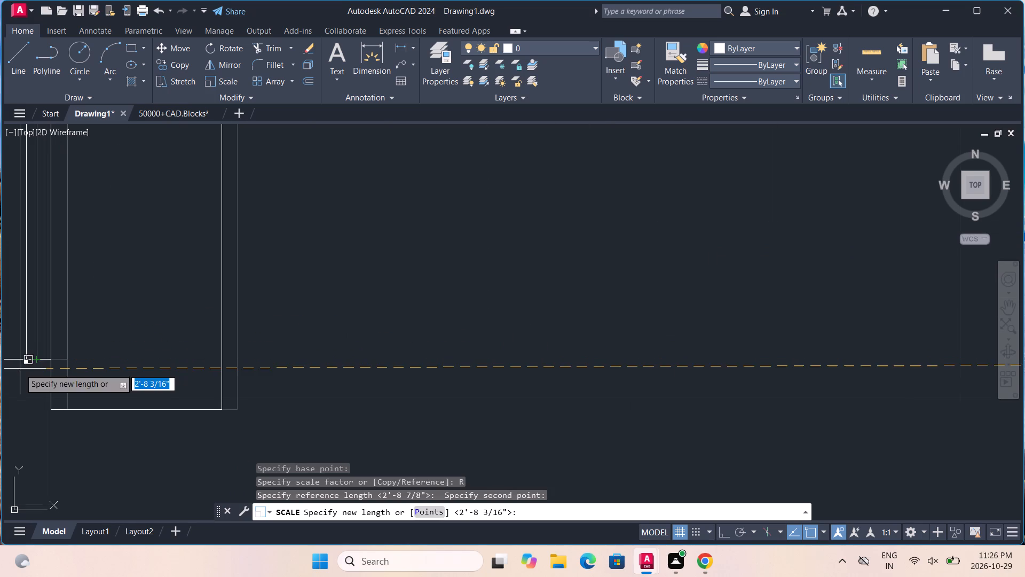
{"action": "scroll", "coordinate": [23, 361], "scroll_direction": "up", "scroll_amount": 4}
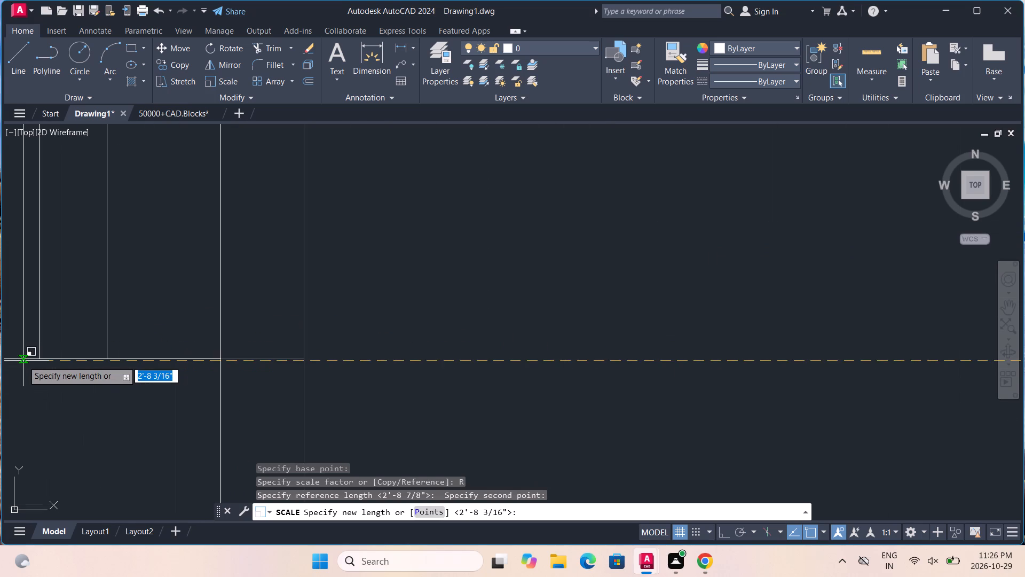
{"action": "left_click", "coordinate": [36, 358]}
{"action": "scroll", "coordinate": [36, 358], "scroll_direction": "down", "scroll_amount": 5}
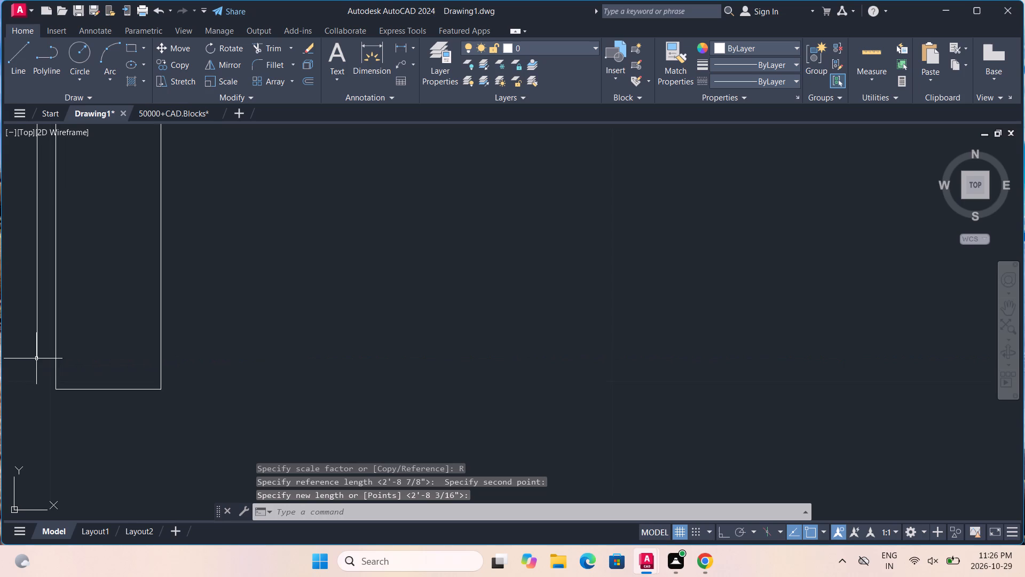
{"action": "scroll", "coordinate": [36, 358], "scroll_direction": "down", "scroll_amount": 2}
{"action": "scroll", "coordinate": [233, 361], "scroll_direction": "down", "scroll_amount": 1}
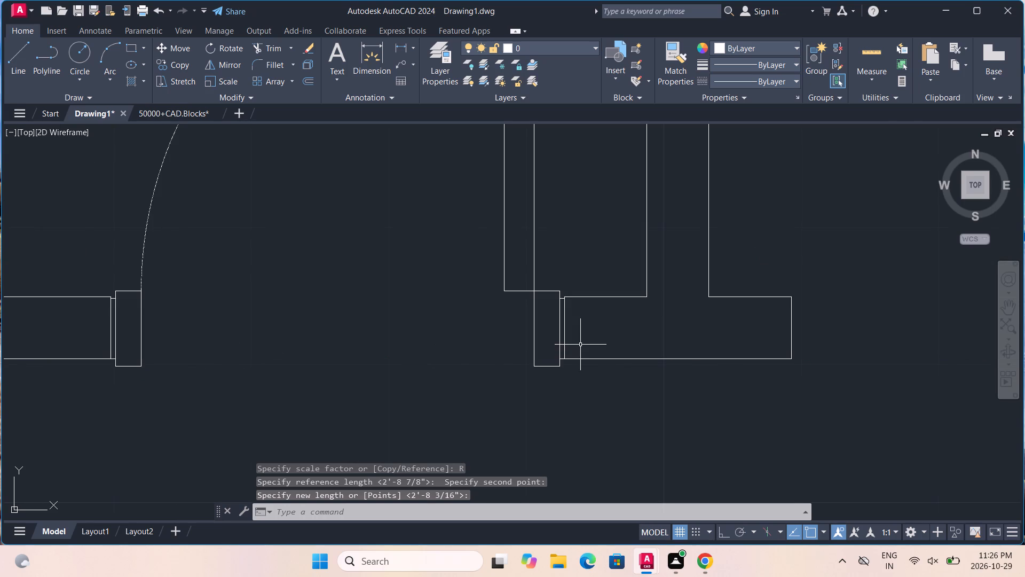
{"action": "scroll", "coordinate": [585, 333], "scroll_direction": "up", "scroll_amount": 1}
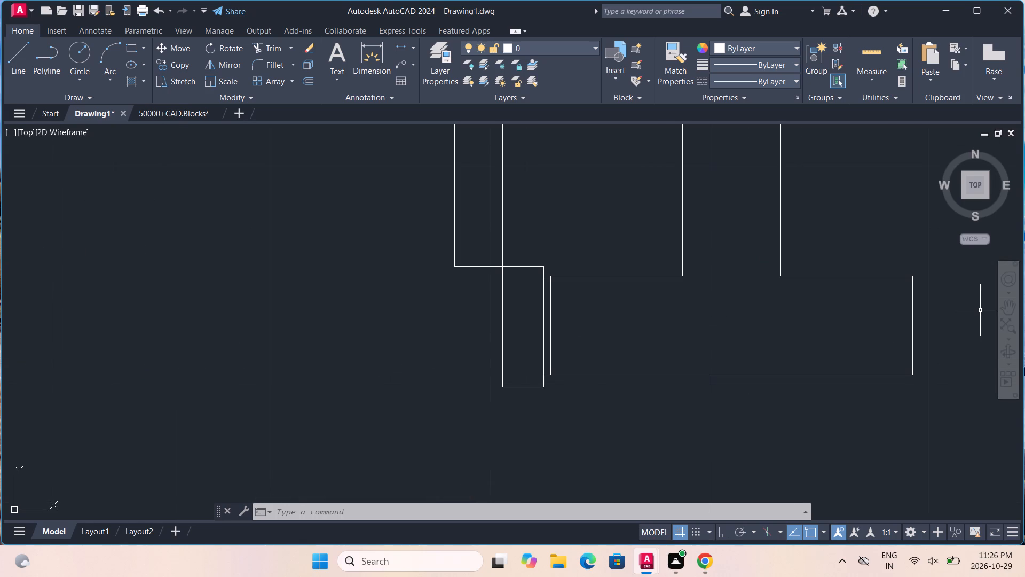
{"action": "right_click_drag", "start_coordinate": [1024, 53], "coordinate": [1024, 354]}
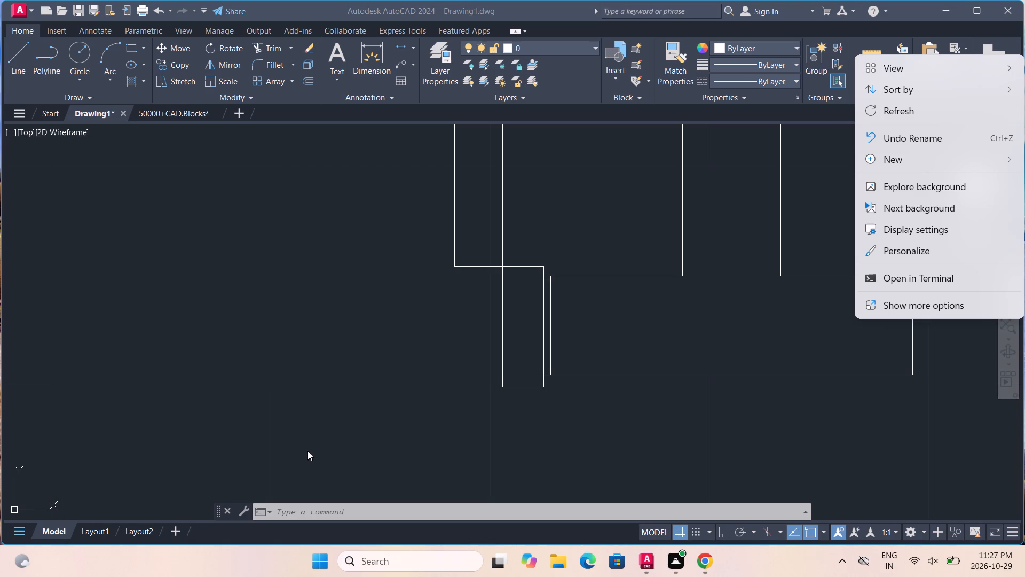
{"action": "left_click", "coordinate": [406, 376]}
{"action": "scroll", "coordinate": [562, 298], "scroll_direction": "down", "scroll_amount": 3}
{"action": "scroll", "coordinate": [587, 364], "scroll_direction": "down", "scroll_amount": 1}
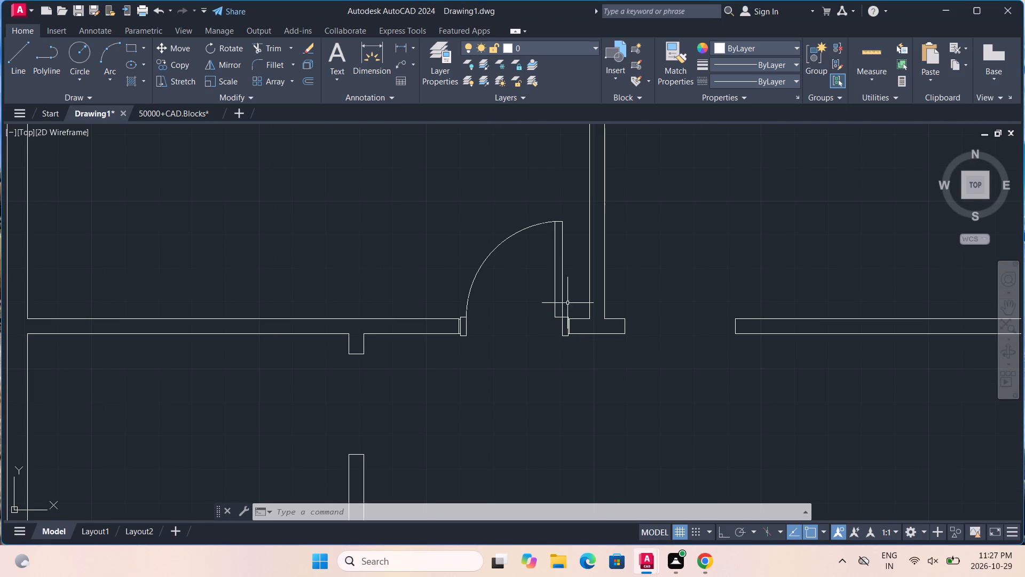
Switch to the 50000+CAD.Blocks drawing and examine the single-leaf and double-leaf door blocks and their jamb details.
{"action": "scroll", "coordinate": [566, 300], "scroll_direction": "up", "scroll_amount": 3}
{"action": "left_click", "coordinate": [152, 115]}
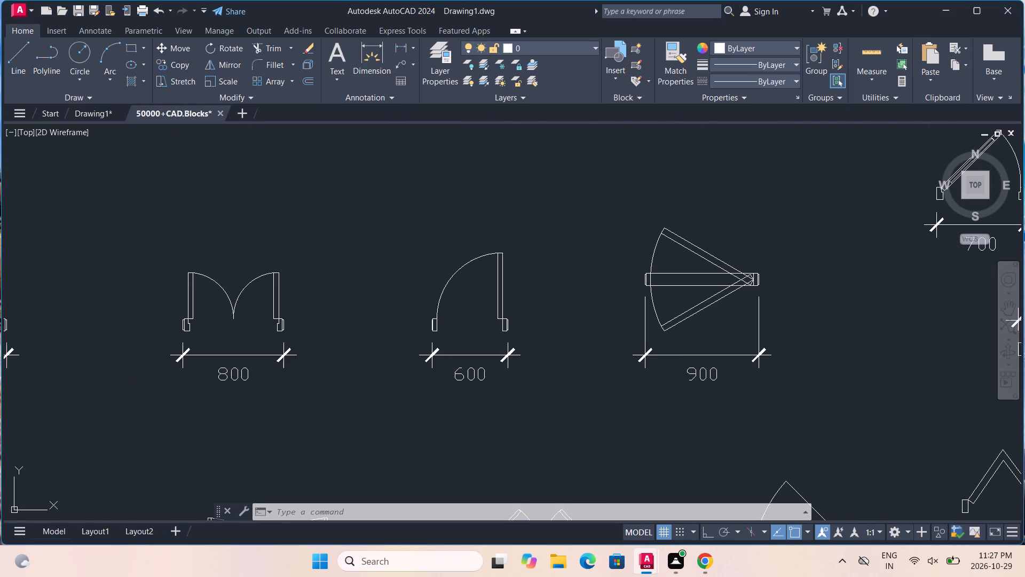
{"action": "scroll", "coordinate": [208, 290], "scroll_direction": "down", "scroll_amount": 2}
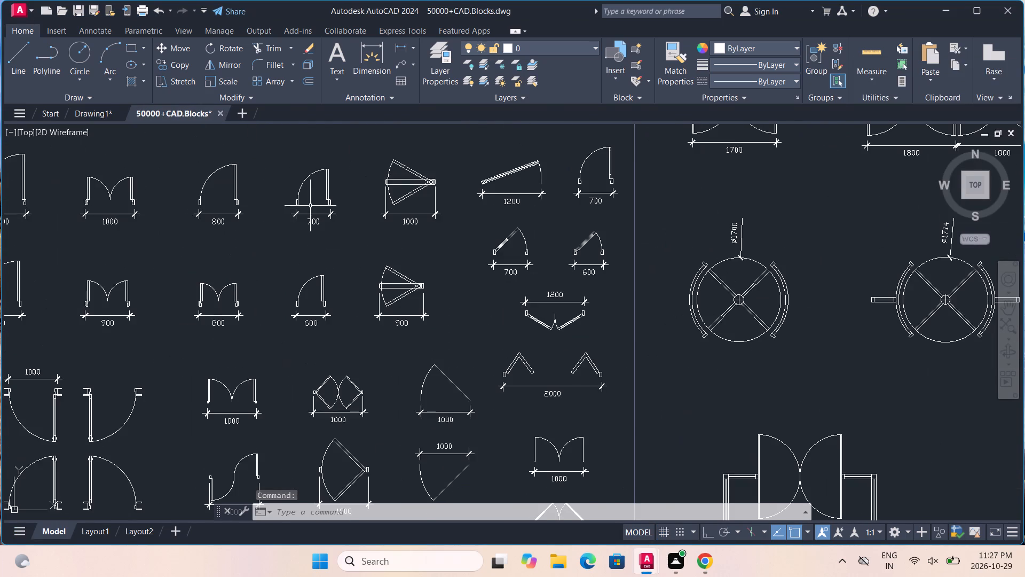
{"action": "scroll", "coordinate": [313, 206], "scroll_direction": "up", "scroll_amount": 4}
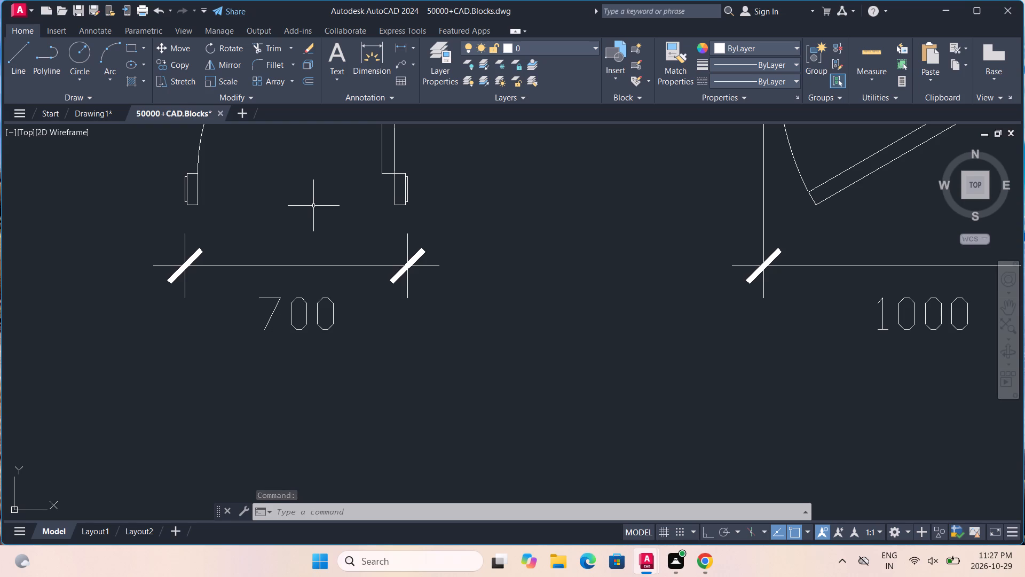
{"action": "scroll", "coordinate": [313, 206], "scroll_direction": "down", "scroll_amount": 5}
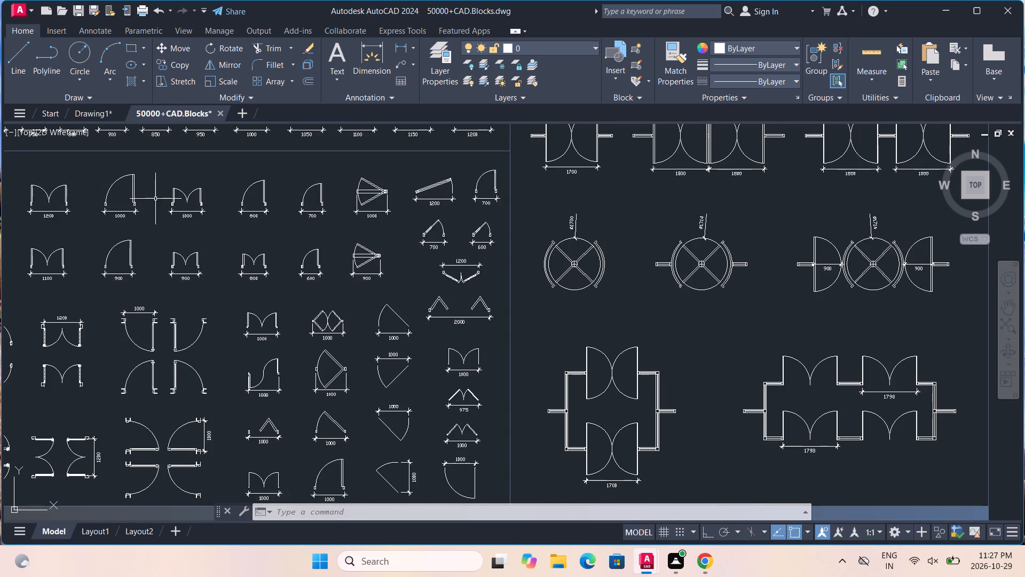
{"action": "scroll", "coordinate": [143, 201], "scroll_direction": "up", "scroll_amount": 4}
{"action": "scroll", "coordinate": [80, 237], "scroll_direction": "up", "scroll_amount": 1}
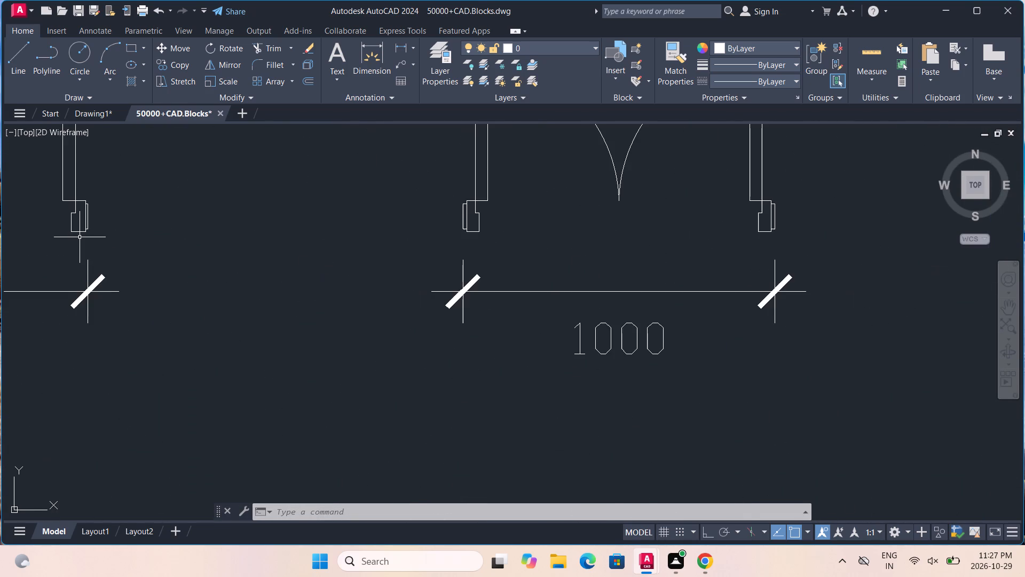
{"action": "scroll", "coordinate": [80, 237], "scroll_direction": "down", "scroll_amount": 3}
{"action": "middle_click_drag", "start_coordinate": [80, 233], "coordinate": [193, 243]}
{"action": "scroll", "coordinate": [191, 243], "scroll_direction": "up", "scroll_amount": 5}
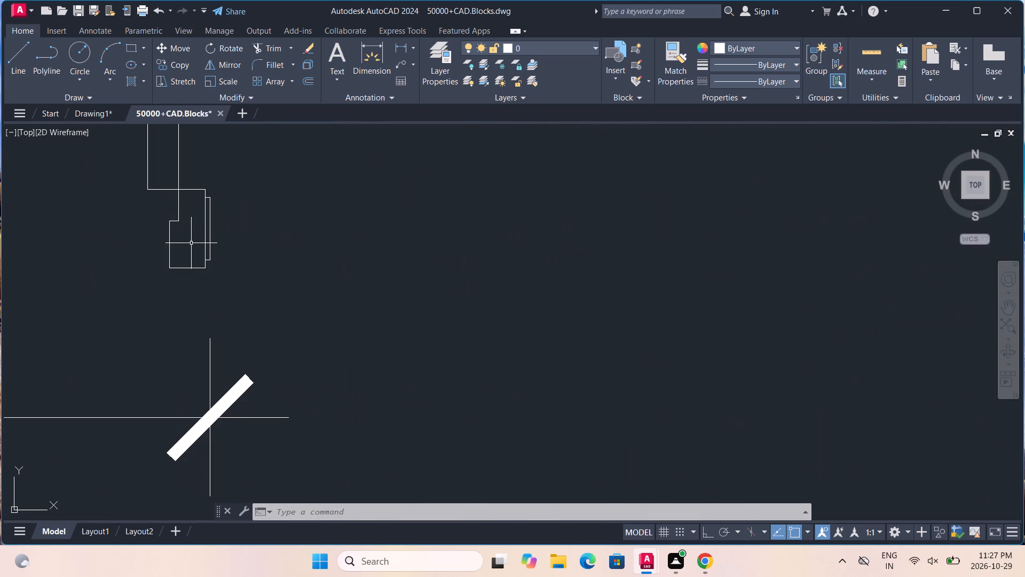
{"action": "middle_click_drag", "start_coordinate": [187, 224], "coordinate": [684, 397]}
{"action": "scroll", "coordinate": [691, 396], "scroll_direction": "down", "scroll_amount": 1}
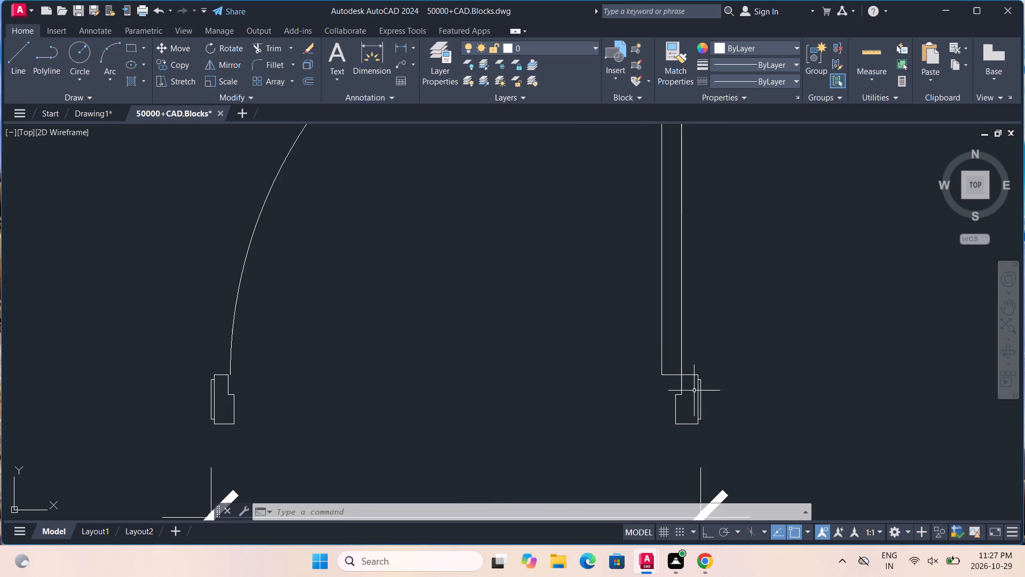
{"action": "scroll", "coordinate": [188, 283], "scroll_direction": "up", "scroll_amount": 2}
{"action": "scroll", "coordinate": [297, 300], "scroll_direction": "up", "scroll_amount": 4}
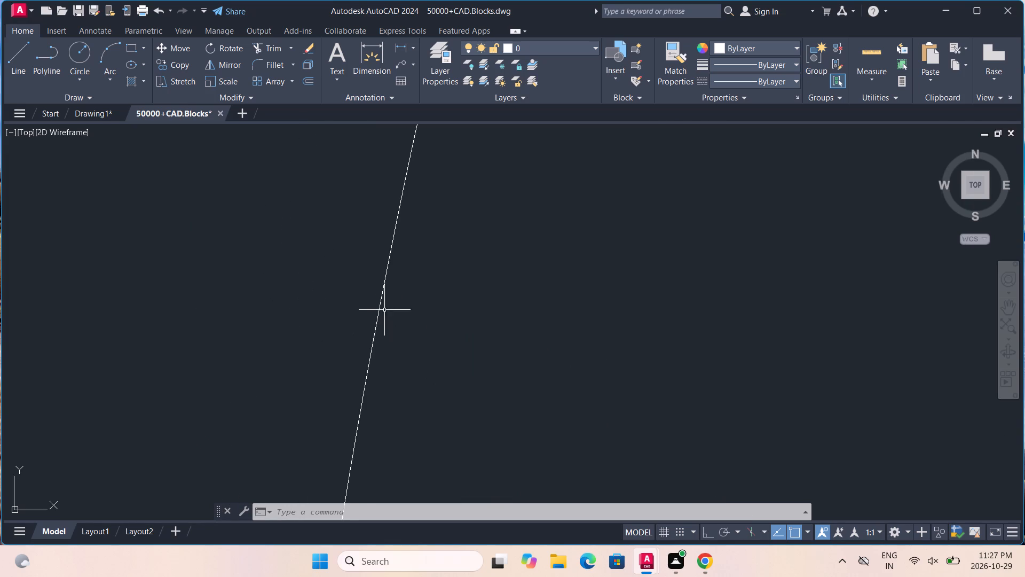
{"action": "scroll", "coordinate": [385, 309], "scroll_direction": "up", "scroll_amount": 8}
{"action": "scroll", "coordinate": [307, 308], "scroll_direction": "up", "scroll_amount": 3}
{"action": "scroll", "coordinate": [303, 307], "scroll_direction": "down", "scroll_amount": 6}
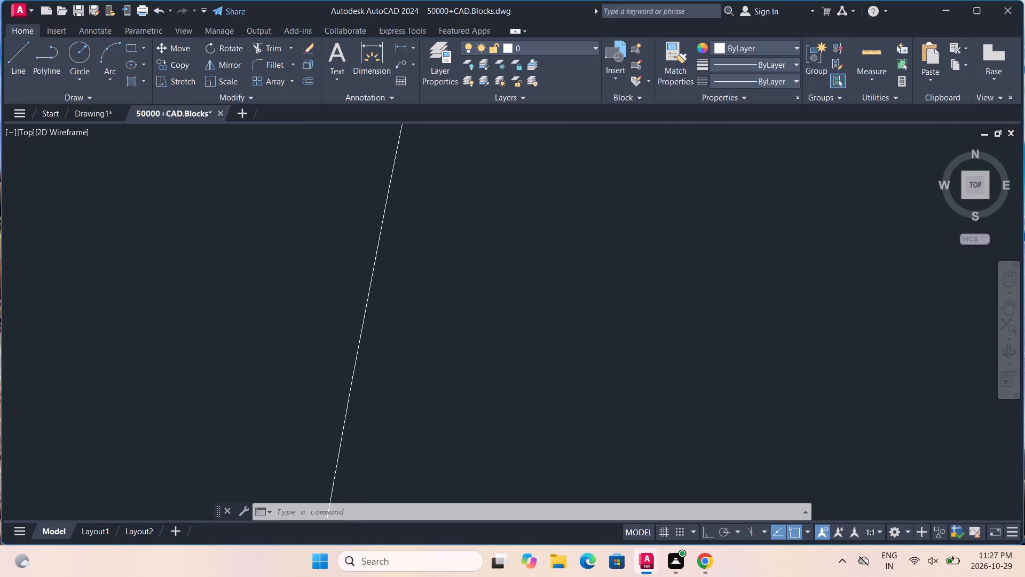
{"action": "scroll", "coordinate": [303, 307], "scroll_direction": "down", "scroll_amount": 2}
{"action": "scroll", "coordinate": [303, 307], "scroll_direction": "up", "scroll_amount": 1}
{"action": "scroll", "coordinate": [303, 307], "scroll_direction": "down", "scroll_amount": 16}
{"action": "scroll", "coordinate": [293, 291], "scroll_direction": "up", "scroll_amount": 1}
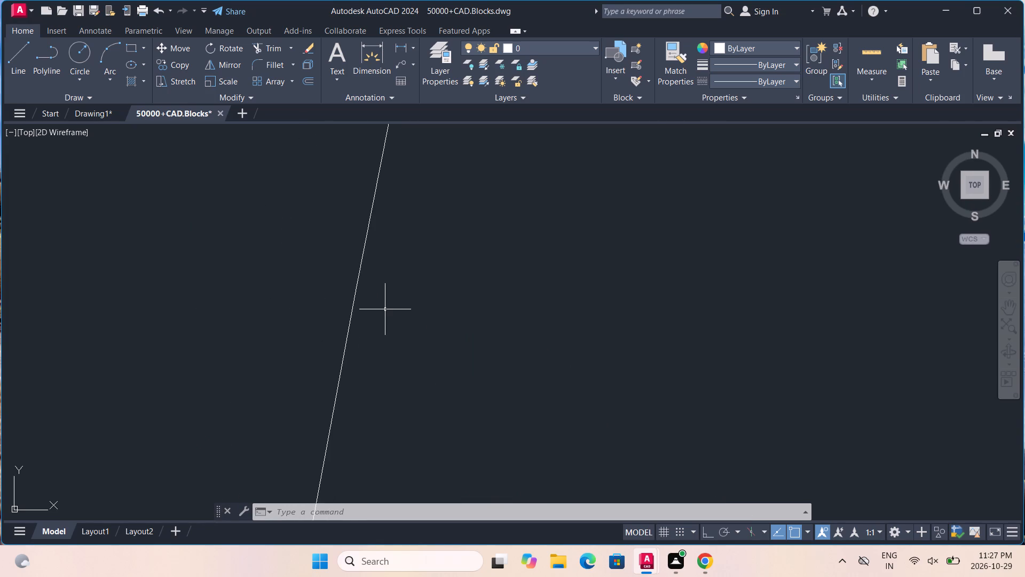
{"action": "scroll", "coordinate": [994, 264], "scroll_direction": "down", "scroll_amount": 3}
{"action": "scroll", "coordinate": [390, 291], "scroll_direction": "down", "scroll_amount": 11}
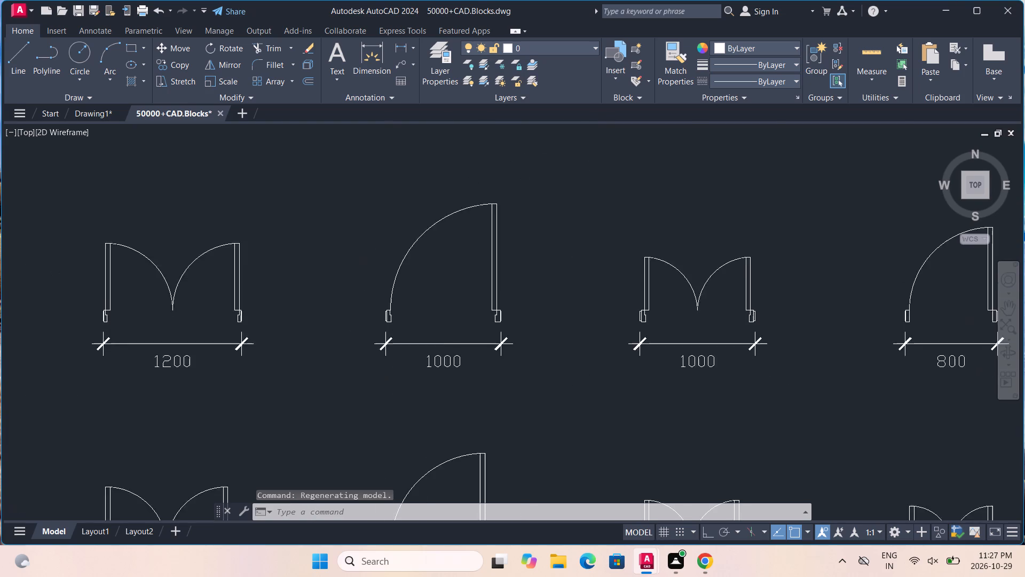
{"action": "scroll", "coordinate": [391, 291], "scroll_direction": "down", "scroll_amount": 5}
{"action": "scroll", "coordinate": [393, 292], "scroll_direction": "up", "scroll_amount": 7}
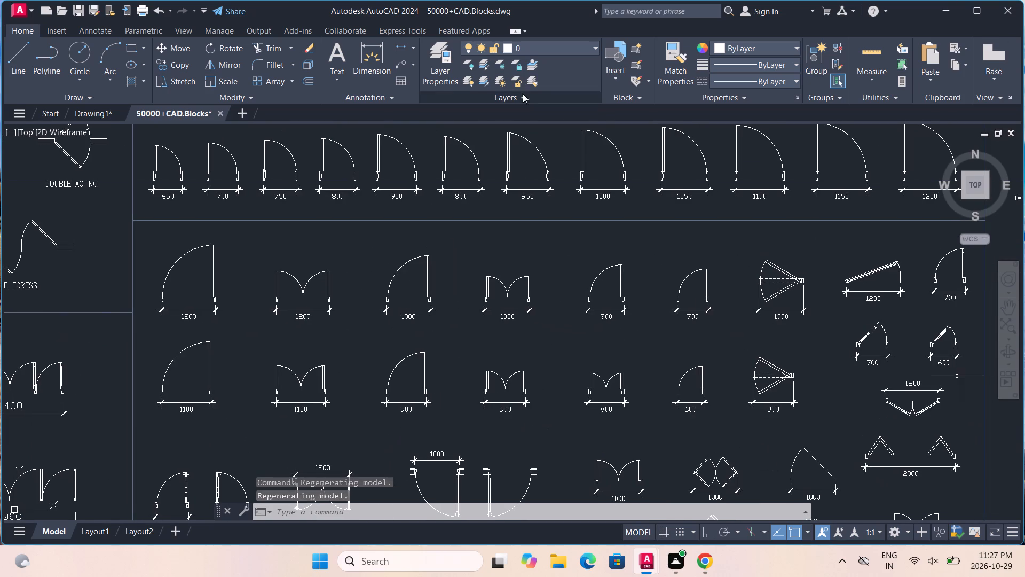
{"action": "scroll", "coordinate": [428, 273], "scroll_direction": "up", "scroll_amount": 4}
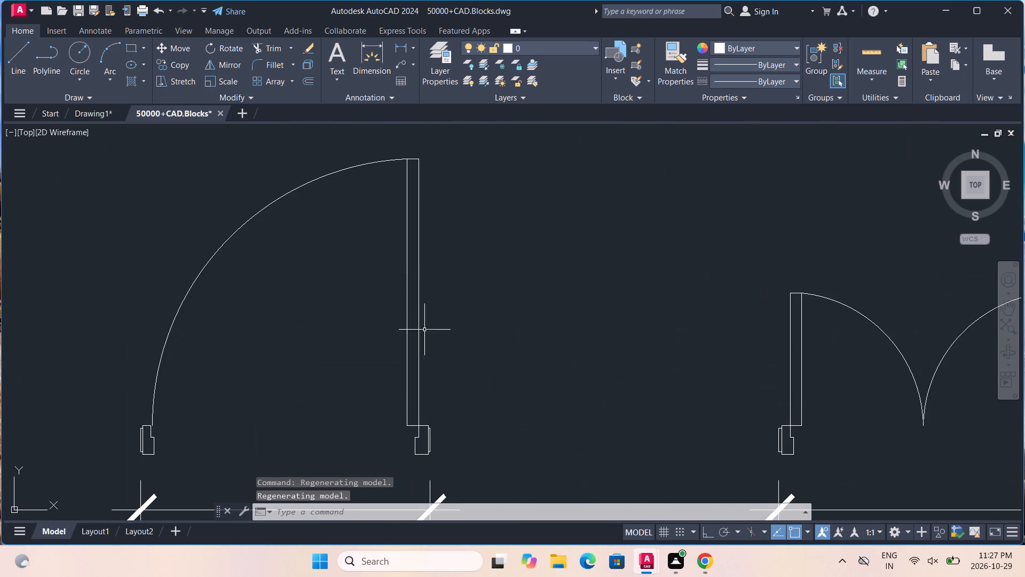
Copy the 1000 single-leaf door block with stepped jambs and paste it into Drawing1 above the floor plans.
{"action": "left_click", "coordinate": [419, 424]}
{"action": "right_click", "coordinate": [419, 424]}
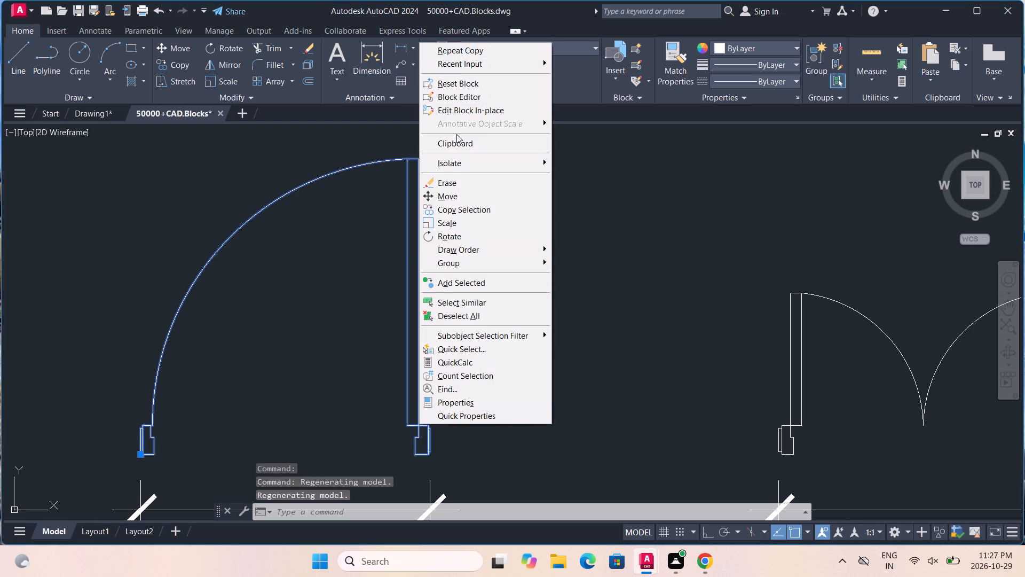
{"action": "left_click", "coordinate": [452, 139]}
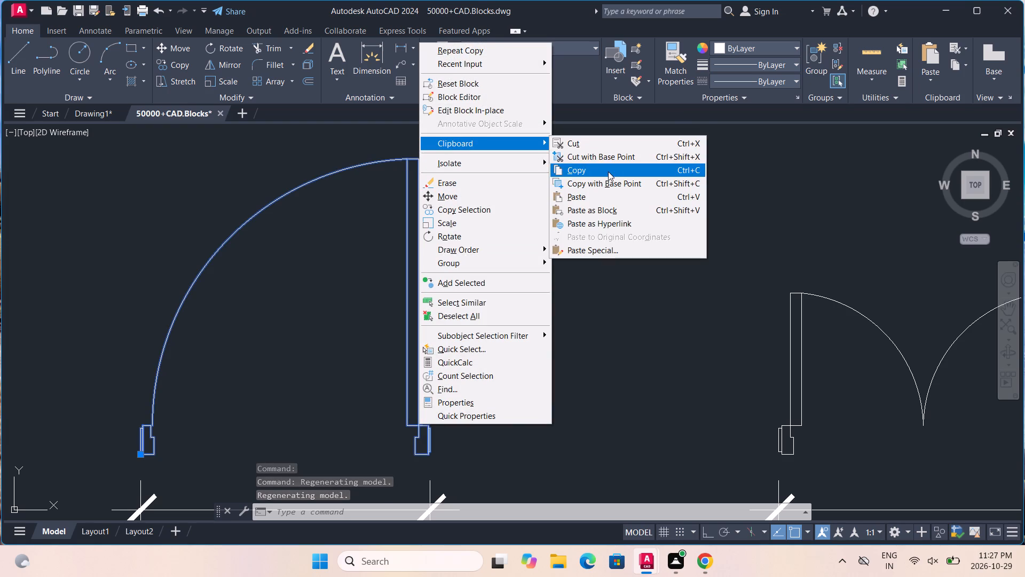
{"action": "left_click", "coordinate": [608, 171]}
{"action": "left_click", "coordinate": [102, 118]}
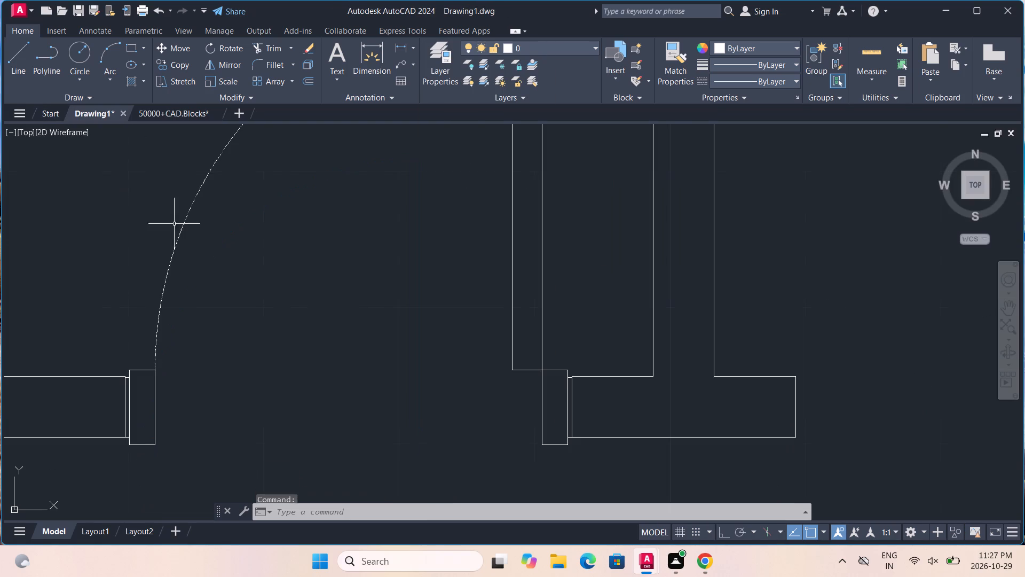
{"action": "right_click", "coordinate": [291, 256]}
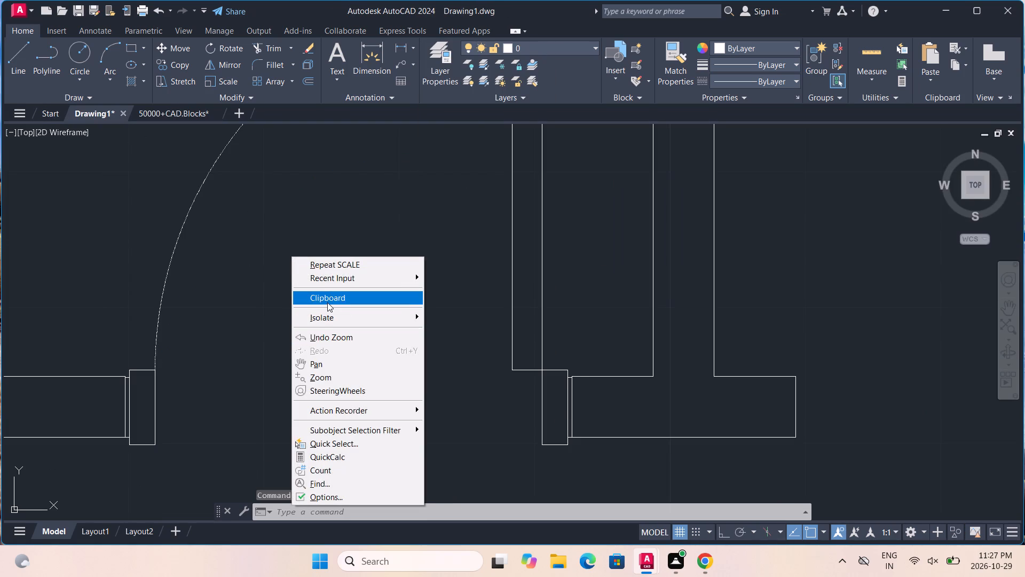
{"action": "left_click", "coordinate": [327, 302]}
{"action": "left_click", "coordinate": [442, 350]}
{"action": "scroll", "coordinate": [443, 340], "scroll_direction": "down", "scroll_amount": 3}
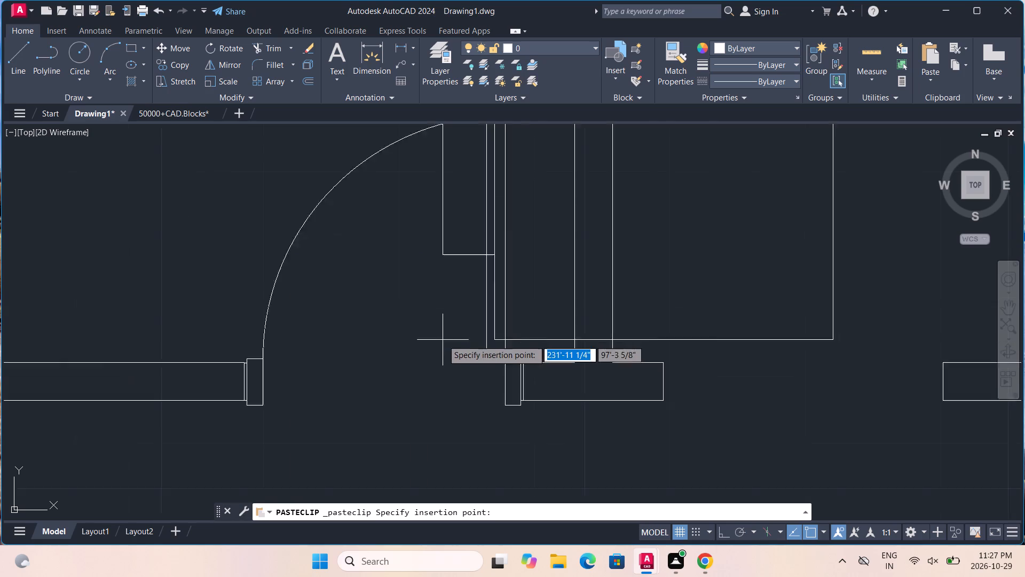
{"action": "scroll", "coordinate": [443, 340], "scroll_direction": "down", "scroll_amount": 3}
{"action": "scroll", "coordinate": [481, 292], "scroll_direction": "down", "scroll_amount": 4}
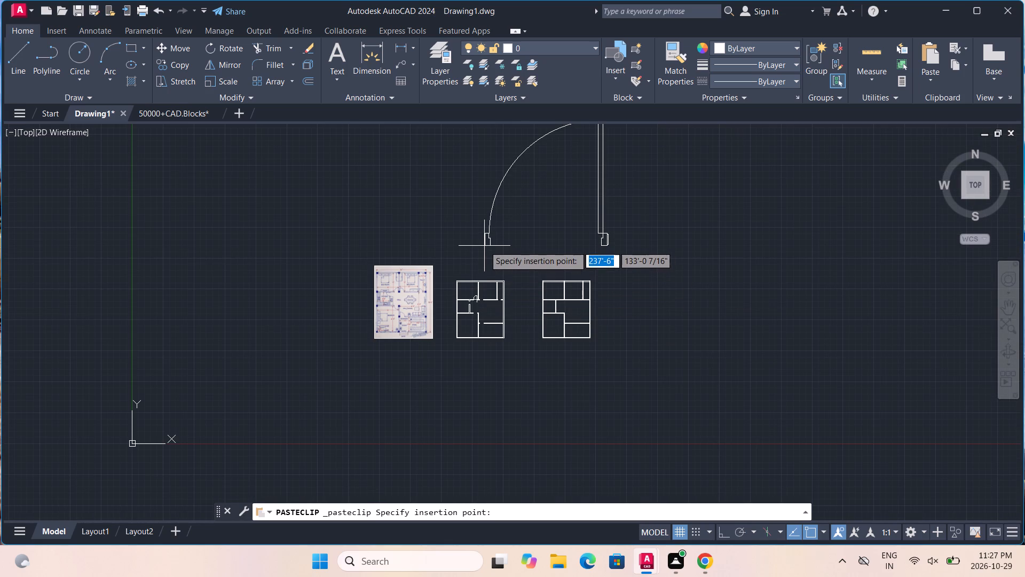
{"action": "left_click", "coordinate": [484, 246]}
Scale the pasted door block down freehand about its hinge-side jamb's lower corner to roughly door-opening size.
{"action": "scroll", "coordinate": [591, 244], "scroll_direction": "up", "scroll_amount": 4}
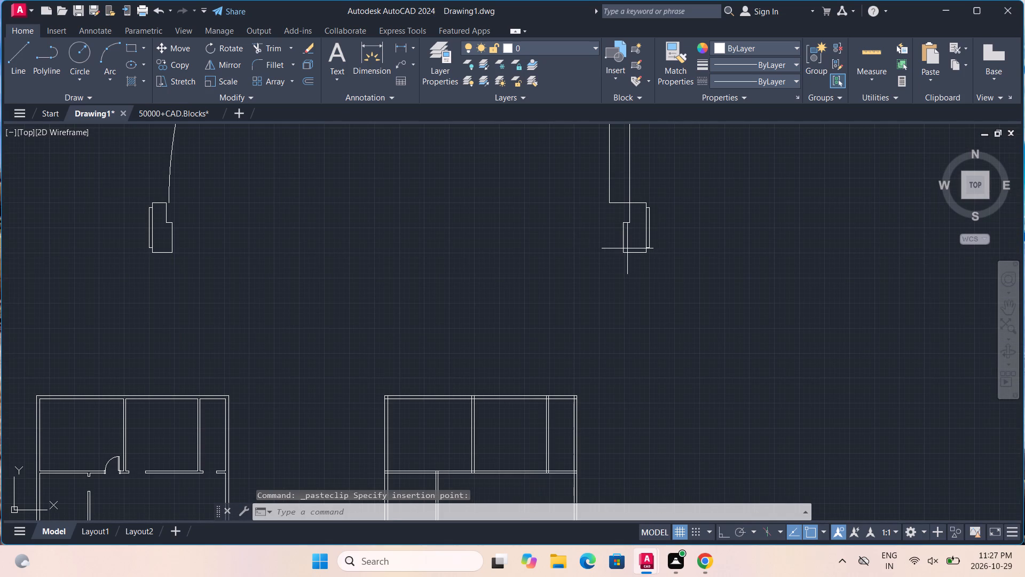
{"action": "left_click", "coordinate": [627, 248]}
{"action": "left_click", "coordinate": [627, 254]}
{"action": "key", "text": "s"}
{"action": "key", "text": "c"}
{"action": "key", "text": "Return"}
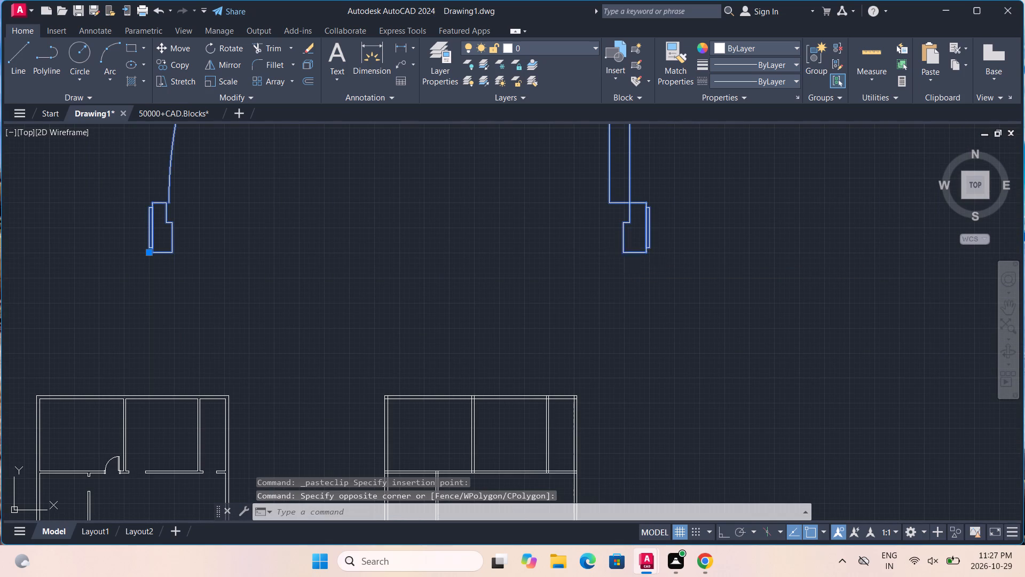
{"action": "scroll", "coordinate": [656, 246], "scroll_direction": "up", "scroll_amount": 4}
{"action": "left_click", "coordinate": [578, 285]}
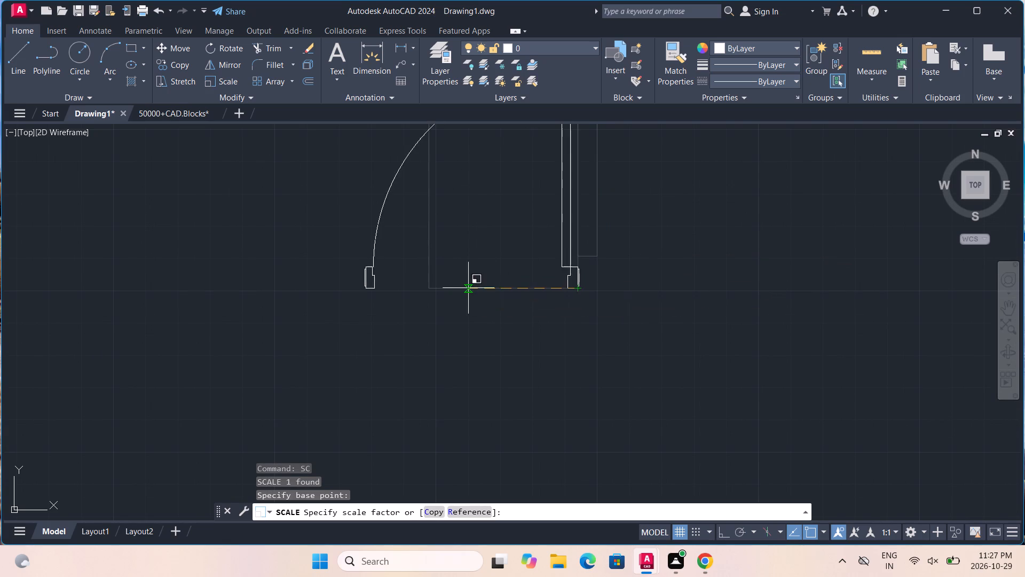
{"action": "scroll", "coordinate": [468, 288], "scroll_direction": "down", "scroll_amount": 6}
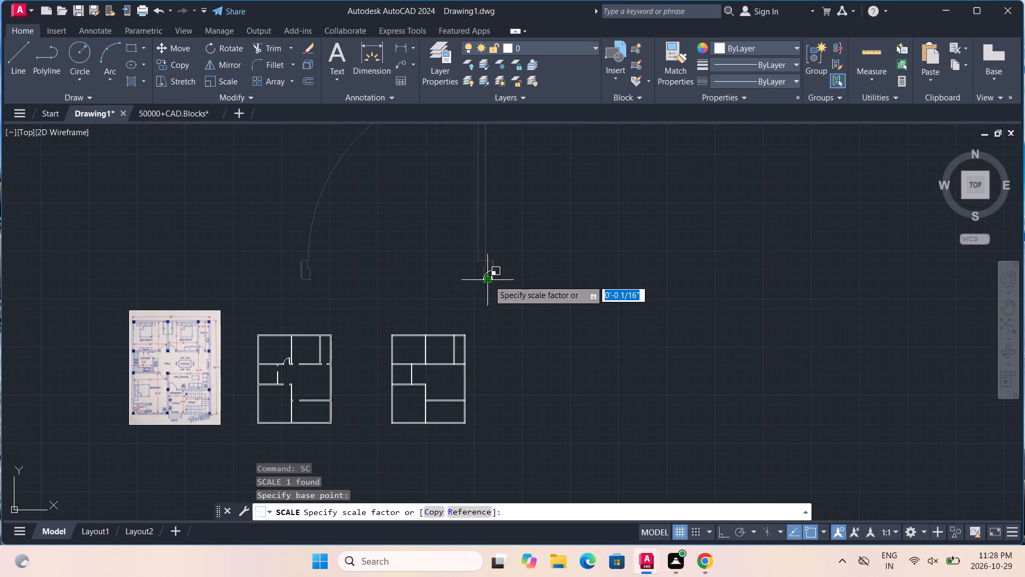
{"action": "left_click", "coordinate": [488, 280]}
Move the reduced door block to the upper middle room's door opening, close to the long wall end across from the partition.
{"action": "left_click", "coordinate": [491, 278]}
{"action": "key", "text": "m"}
{"action": "key", "text": "Return"}
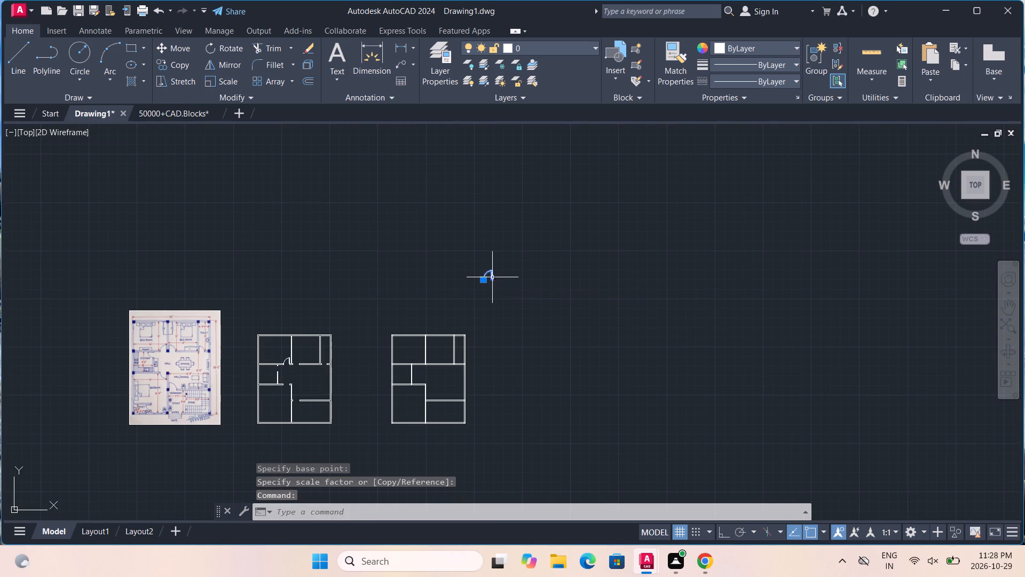
{"action": "left_click", "coordinate": [495, 276]}
{"action": "scroll", "coordinate": [296, 361], "scroll_direction": "up", "scroll_amount": 6}
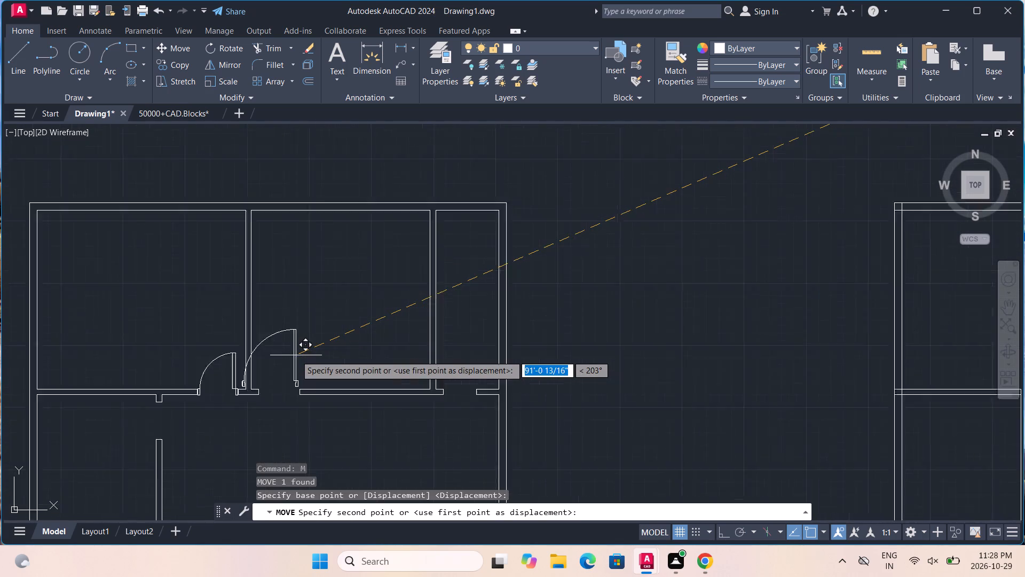
{"action": "scroll", "coordinate": [296, 355], "scroll_direction": "up", "scroll_amount": 3}
{"action": "middle_click_drag", "start_coordinate": [312, 340], "coordinate": [382, 222]}
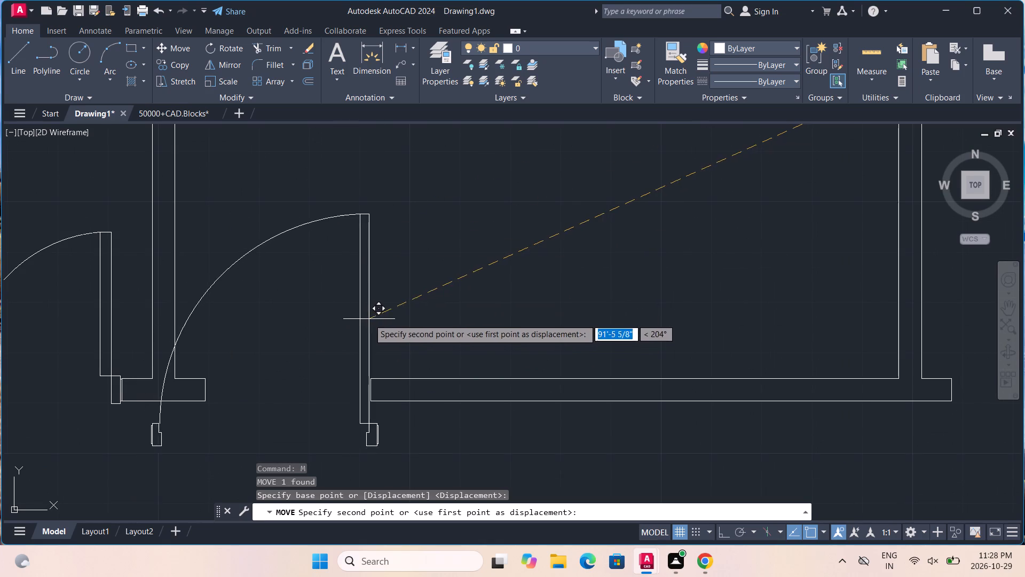
{"action": "left_click", "coordinate": [397, 295]}
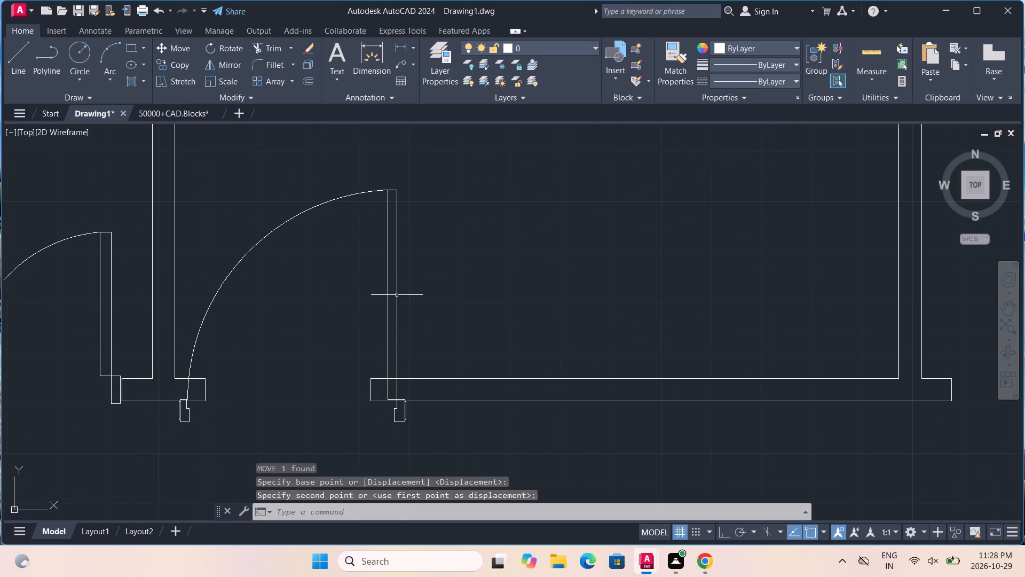
Move the door block so its hinge-side jamb's lower outer corner snaps to the lower corner of the upper middle room's long wall end.
{"action": "scroll", "coordinate": [395, 324], "scroll_direction": "up", "scroll_amount": 2}
{"action": "middle_click_drag", "start_coordinate": [397, 318], "coordinate": [391, 190]}
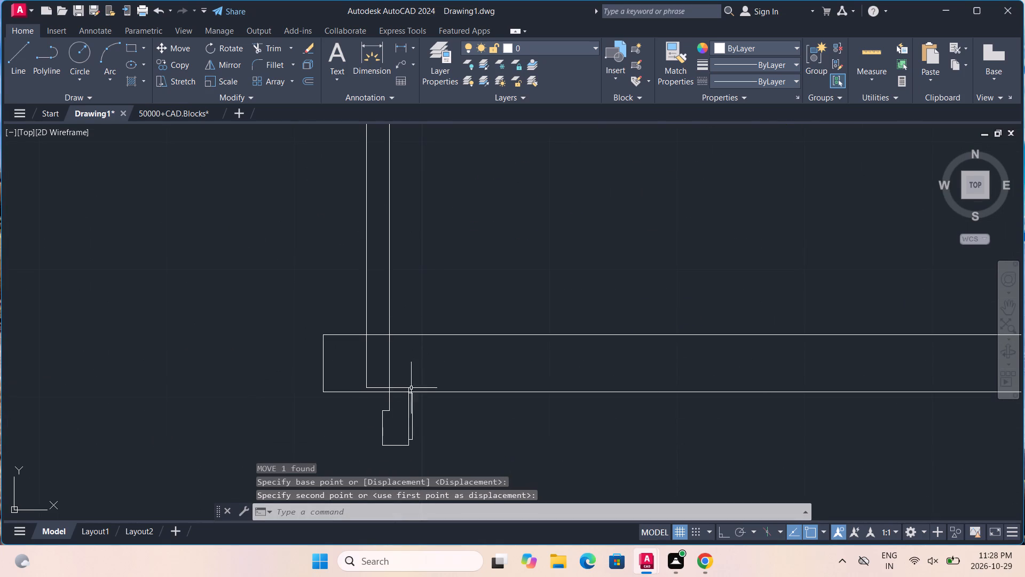
{"action": "key", "text": "m"}
{"action": "key", "text": "Return"}
{"action": "scroll", "coordinate": [409, 439], "scroll_direction": "up", "scroll_amount": 2}
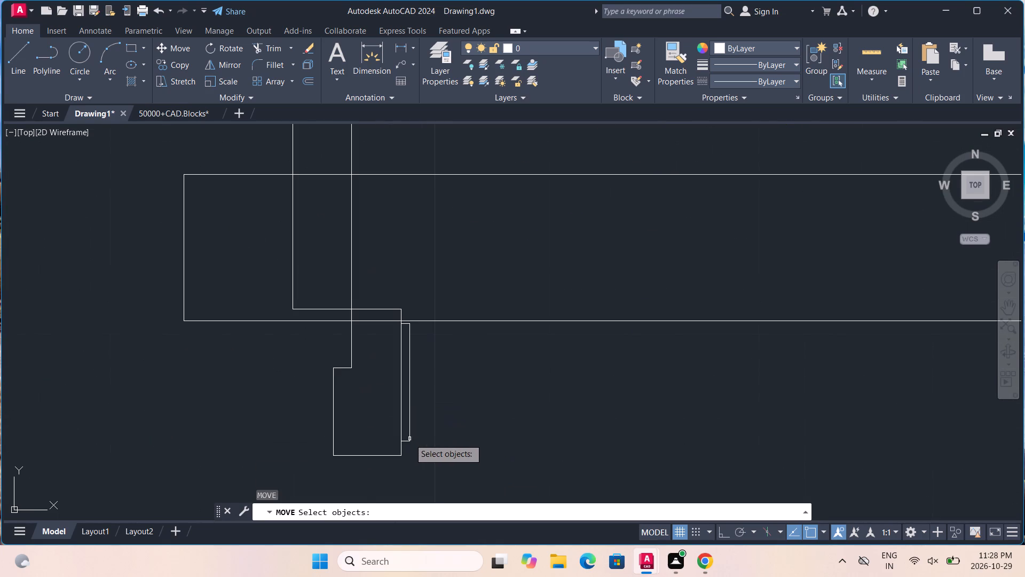
{"action": "left_click", "coordinate": [408, 439]}
{"action": "key", "text": "Return"}
{"action": "left_click", "coordinate": [400, 455]}
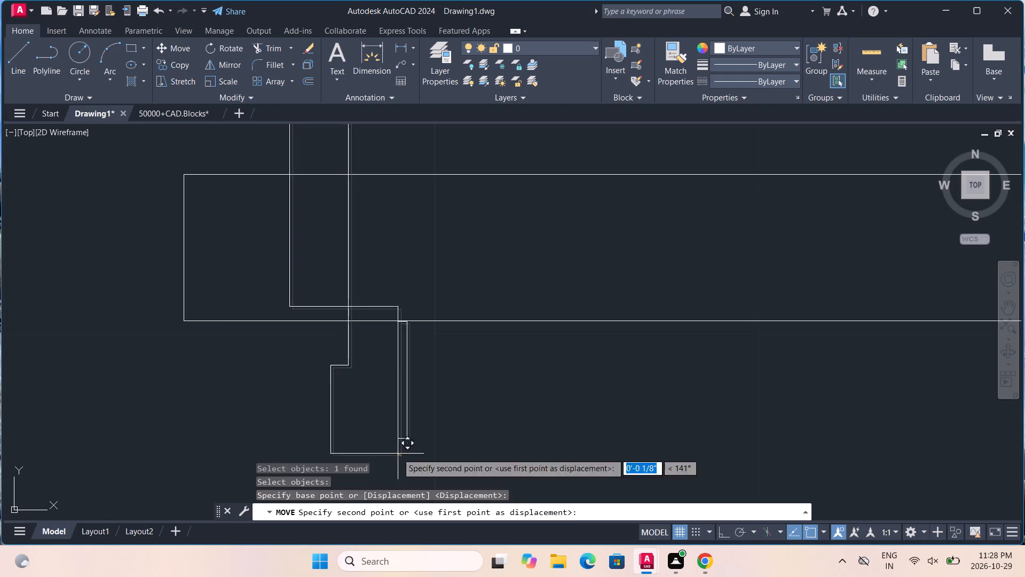
{"action": "scroll", "coordinate": [185, 324], "scroll_direction": "up", "scroll_amount": 4}
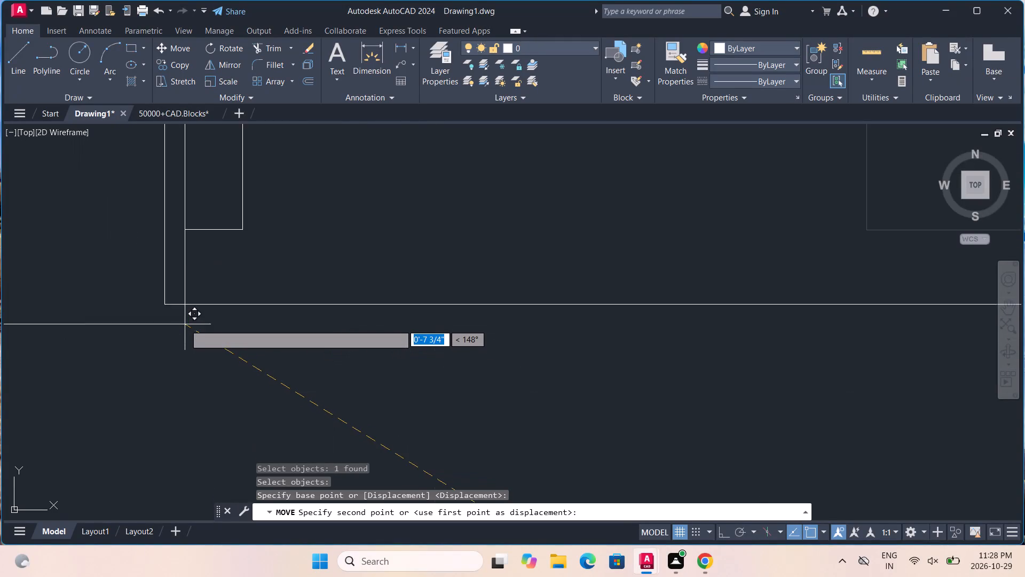
{"action": "scroll", "coordinate": [185, 324], "scroll_direction": "up", "scroll_amount": 5}
{"action": "middle_click_drag", "start_coordinate": [185, 323], "coordinate": [698, 450]}
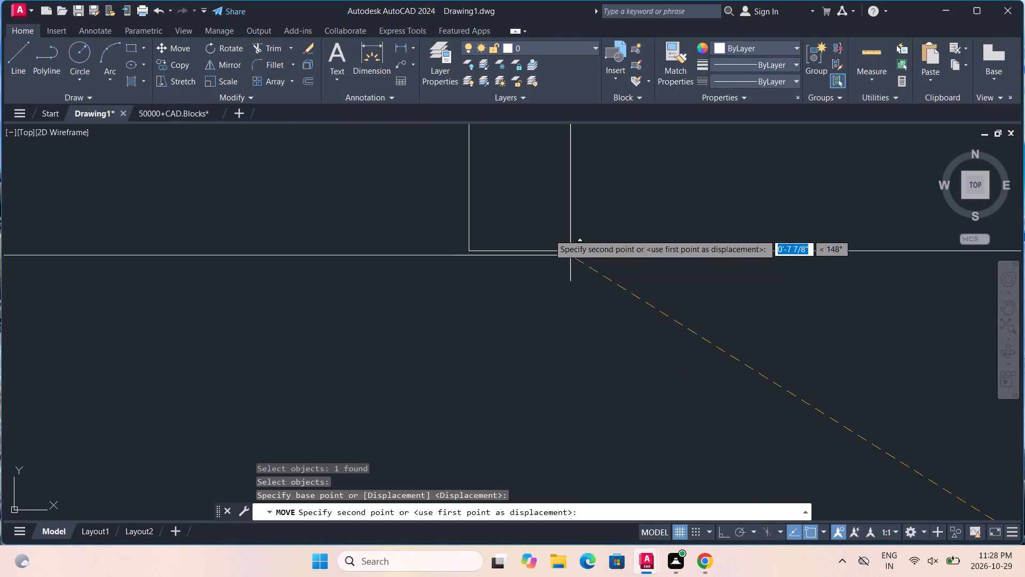
{"action": "left_click", "coordinate": [466, 250]}
{"action": "scroll", "coordinate": [466, 251], "scroll_direction": "down", "scroll_amount": 6}
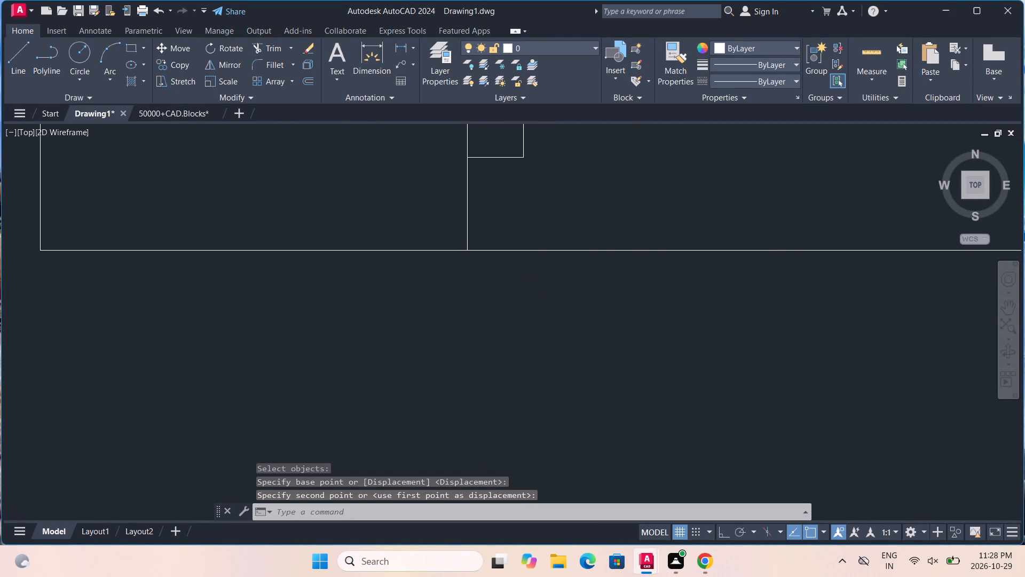
{"action": "scroll", "coordinate": [466, 251], "scroll_direction": "down", "scroll_amount": 8}
{"action": "scroll", "coordinate": [468, 273], "scroll_direction": "up", "scroll_amount": 4}
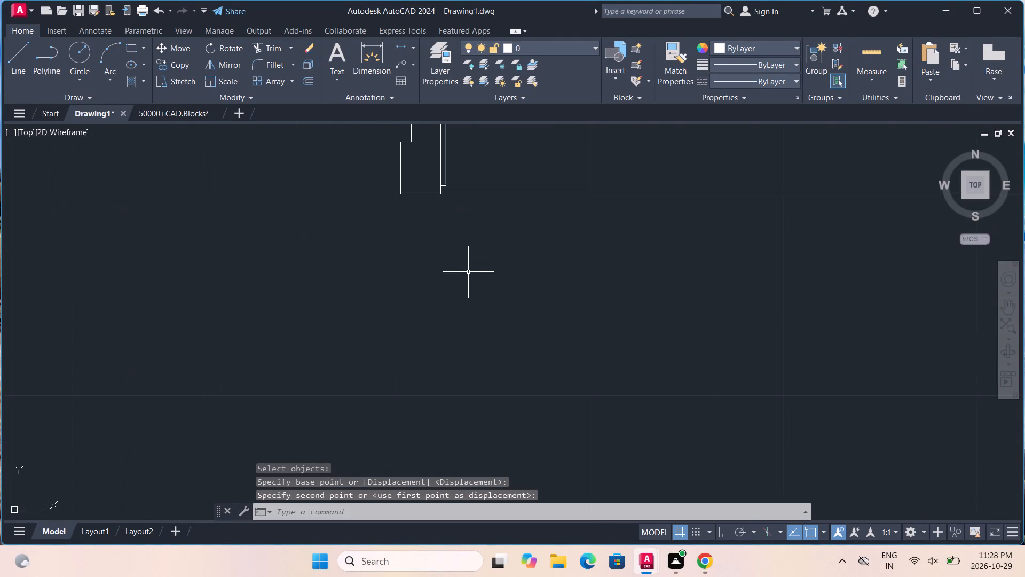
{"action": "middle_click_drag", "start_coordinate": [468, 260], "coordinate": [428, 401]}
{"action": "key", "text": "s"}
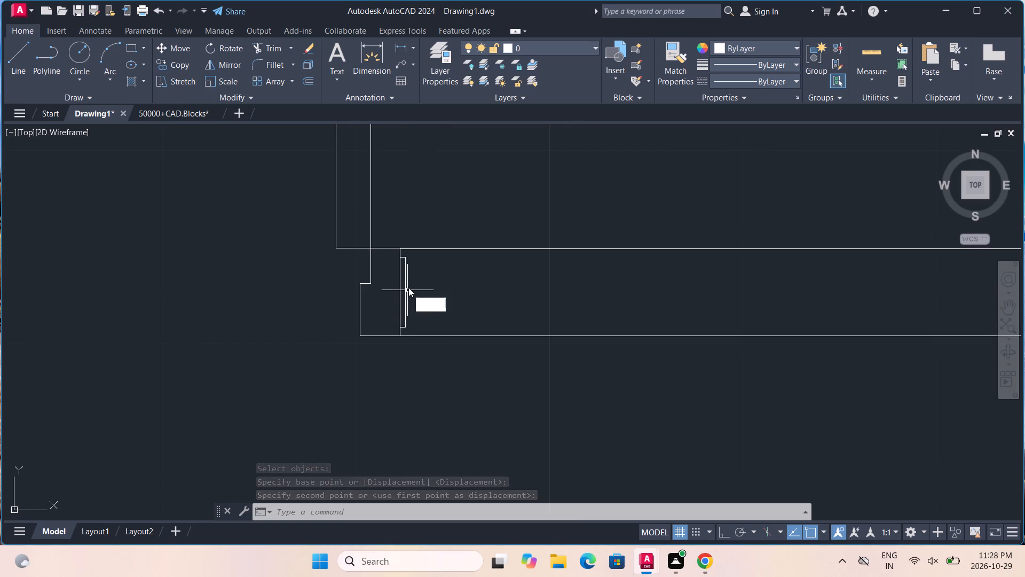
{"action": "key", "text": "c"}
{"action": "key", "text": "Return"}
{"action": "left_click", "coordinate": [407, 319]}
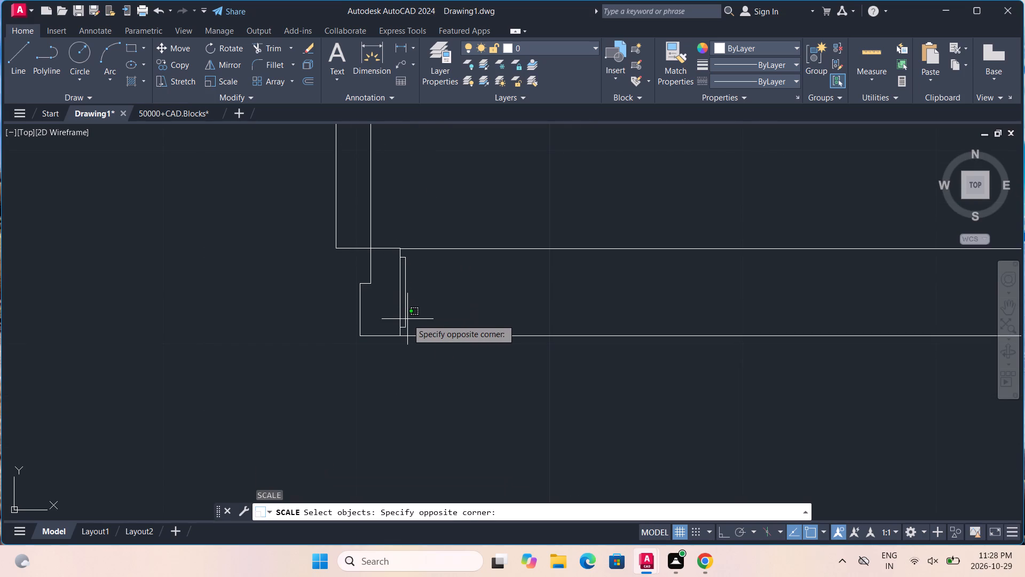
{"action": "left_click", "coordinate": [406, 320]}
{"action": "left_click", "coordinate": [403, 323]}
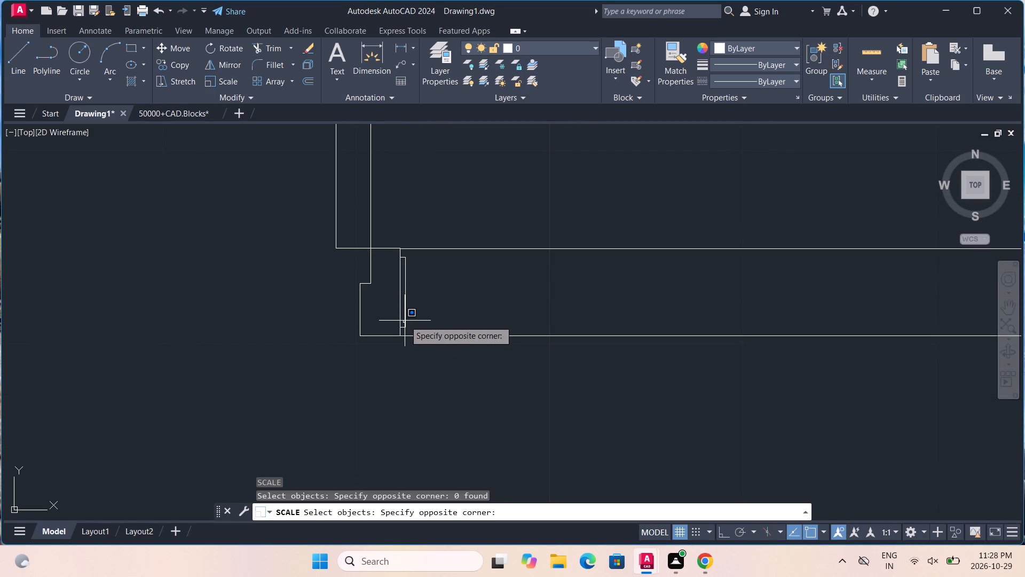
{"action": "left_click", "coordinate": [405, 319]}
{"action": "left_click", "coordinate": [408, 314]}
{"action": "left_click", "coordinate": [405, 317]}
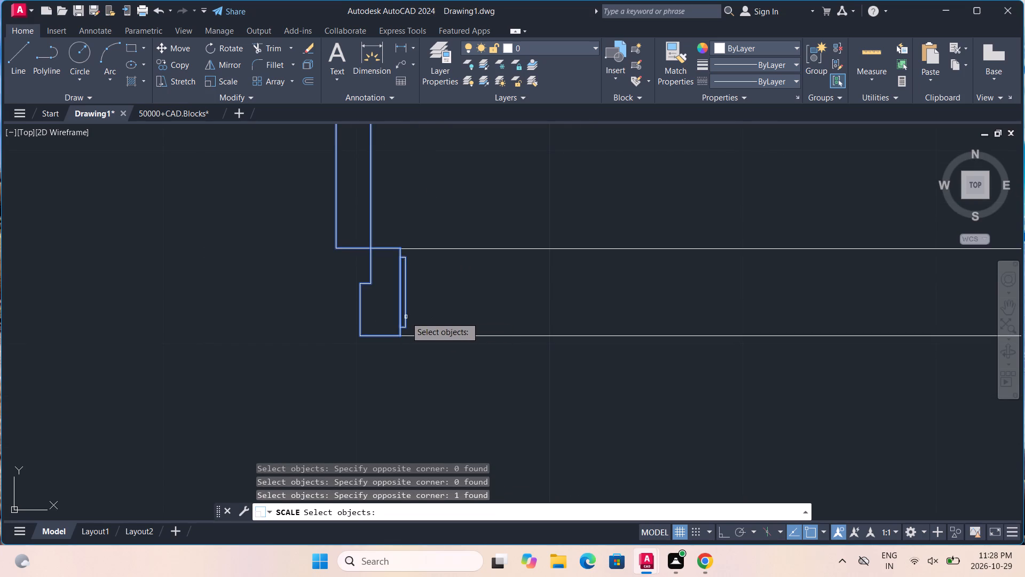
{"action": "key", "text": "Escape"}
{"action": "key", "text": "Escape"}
Move the stepped-jamb door block about 3'-3" diagonally up out of the opening into clear space in the upper middle room.
{"action": "scroll", "coordinate": [408, 295], "scroll_direction": "down", "scroll_amount": 3}
{"action": "left_click", "coordinate": [396, 259]}
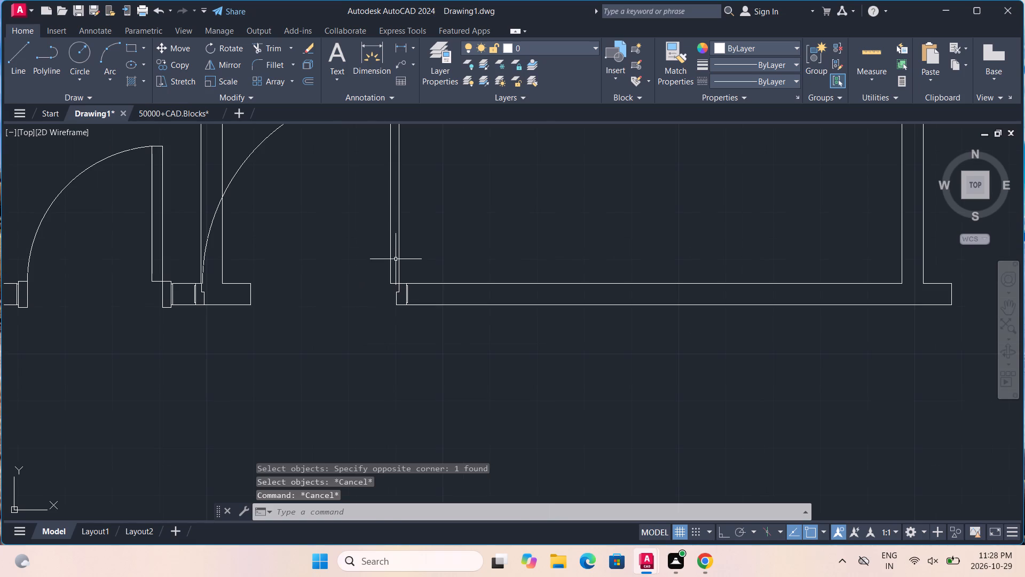
{"action": "left_click", "coordinate": [397, 254]}
{"action": "left_click", "coordinate": [399, 243]}
{"action": "key", "text": "m"}
{"action": "key", "text": "Return"}
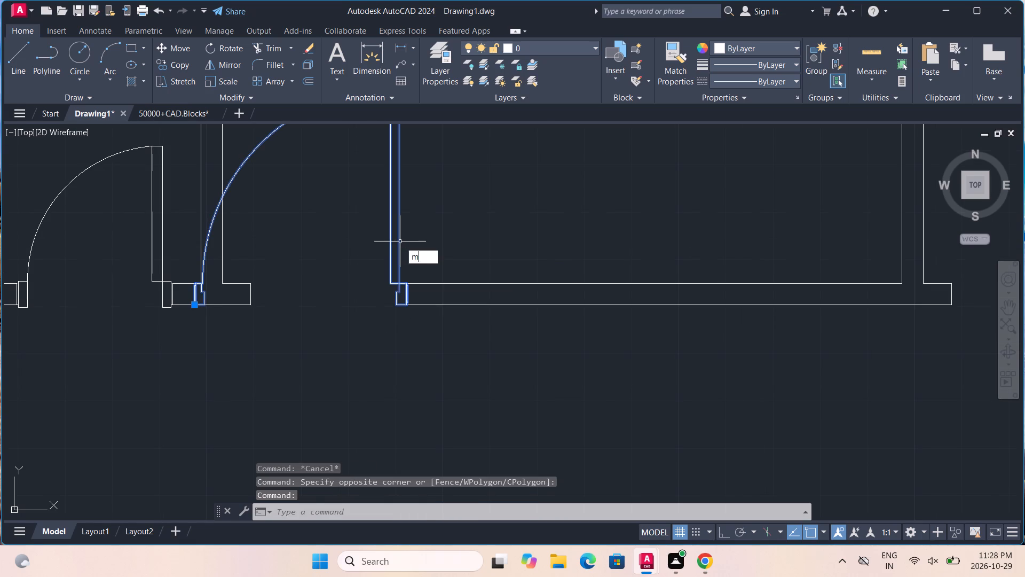
{"action": "left_click", "coordinate": [400, 241]}
{"action": "scroll", "coordinate": [416, 279], "scroll_direction": "down", "scroll_amount": 2}
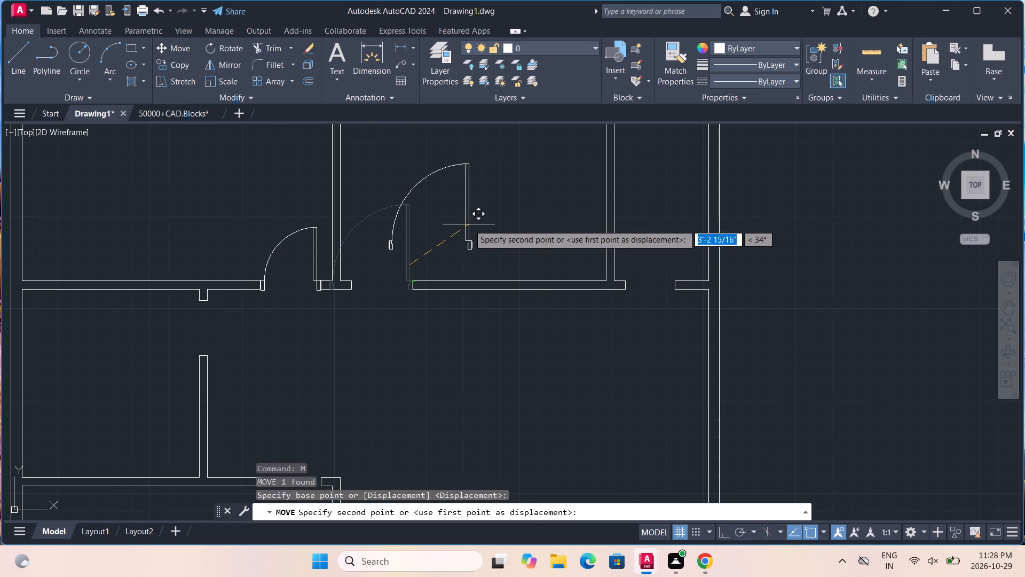
{"action": "left_click", "coordinate": [469, 224]}
Explode the moved stepped-jamb door block into separate objects.
{"action": "scroll", "coordinate": [469, 224], "scroll_direction": "up", "scroll_amount": 1}
{"action": "left_click", "coordinate": [468, 227]}
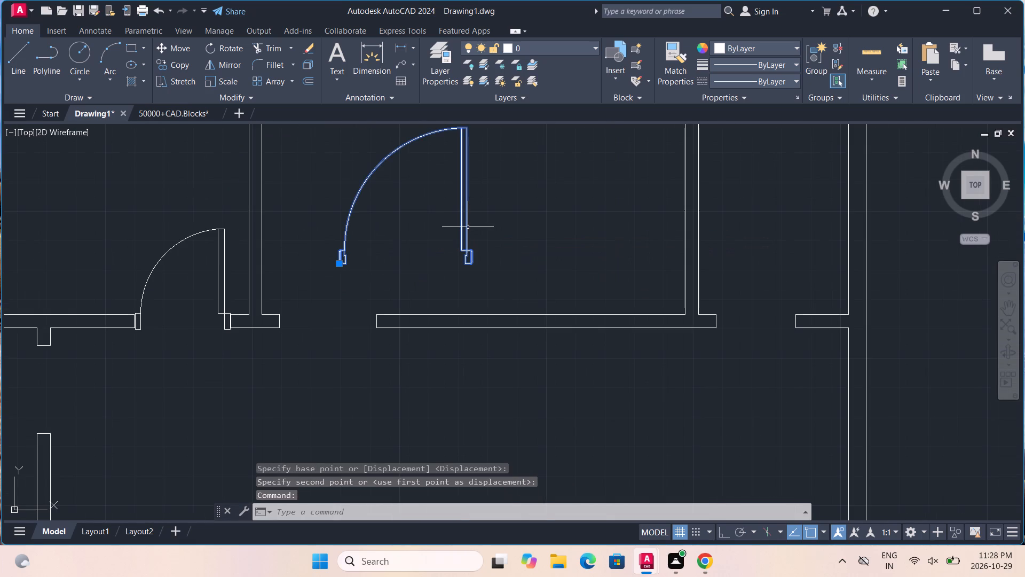
{"action": "key", "text": "x"}
{"action": "key", "text": "Return"}
Select the outer edge line and the thin strip beside it on the exploded door's hinge-side jamb.
{"action": "scroll", "coordinate": [480, 270], "scroll_direction": "up", "scroll_amount": 5}
{"action": "middle_click_drag", "start_coordinate": [441, 217], "coordinate": [470, 344]}
{"action": "scroll", "coordinate": [429, 288], "scroll_direction": "up", "scroll_amount": 1}
{"action": "left_click_drag", "start_coordinate": [416, 274], "coordinate": [312, 290]}
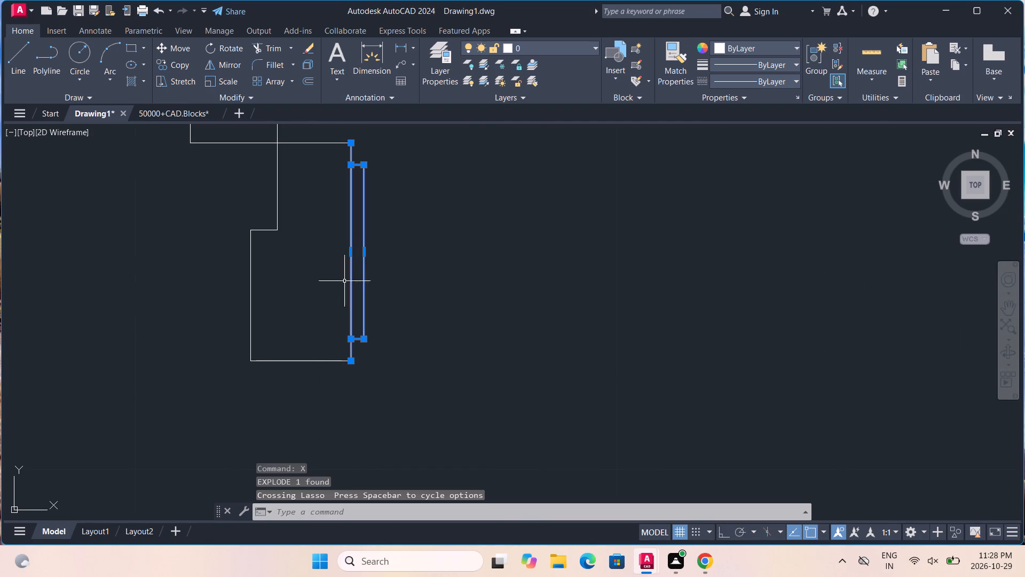
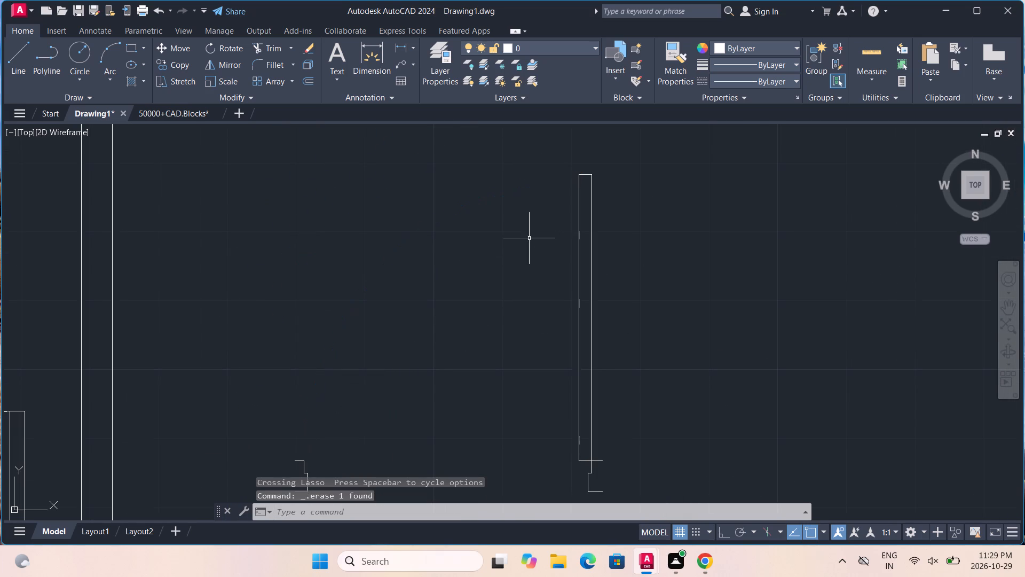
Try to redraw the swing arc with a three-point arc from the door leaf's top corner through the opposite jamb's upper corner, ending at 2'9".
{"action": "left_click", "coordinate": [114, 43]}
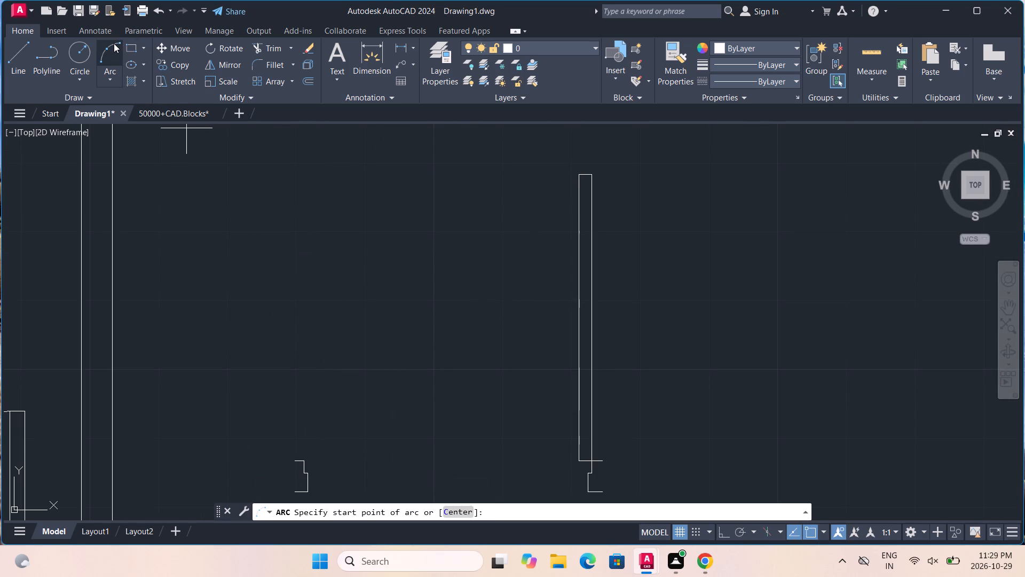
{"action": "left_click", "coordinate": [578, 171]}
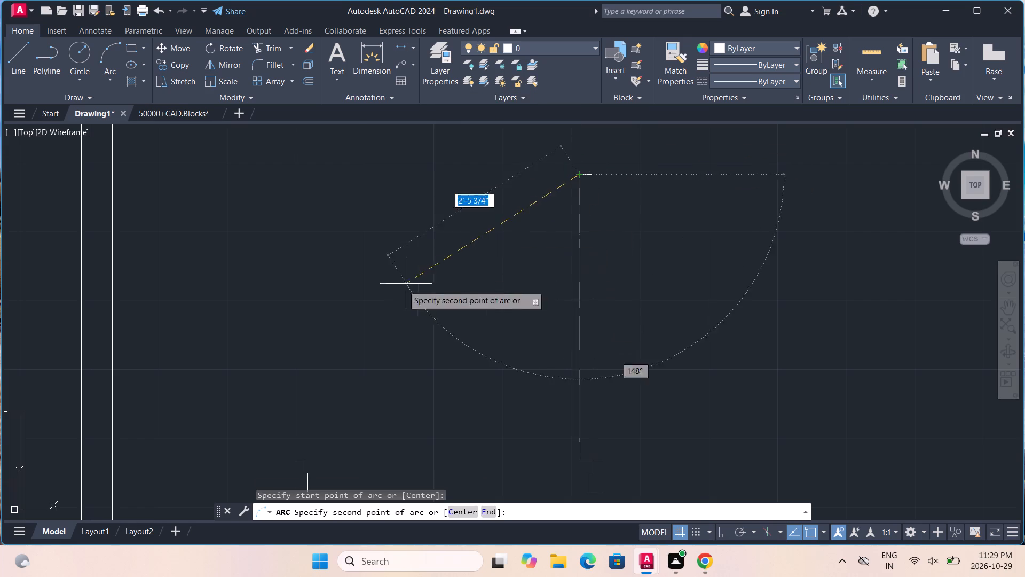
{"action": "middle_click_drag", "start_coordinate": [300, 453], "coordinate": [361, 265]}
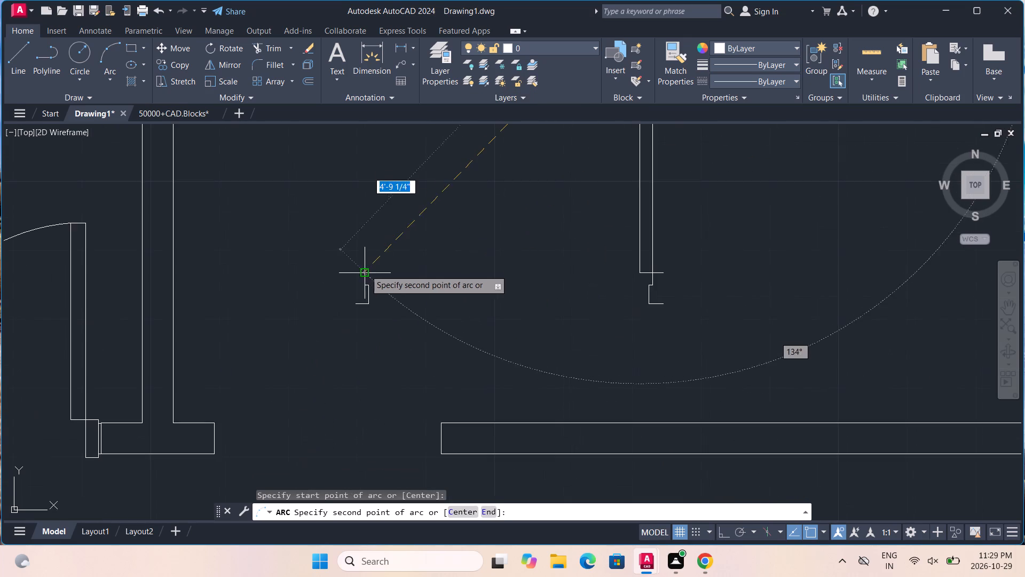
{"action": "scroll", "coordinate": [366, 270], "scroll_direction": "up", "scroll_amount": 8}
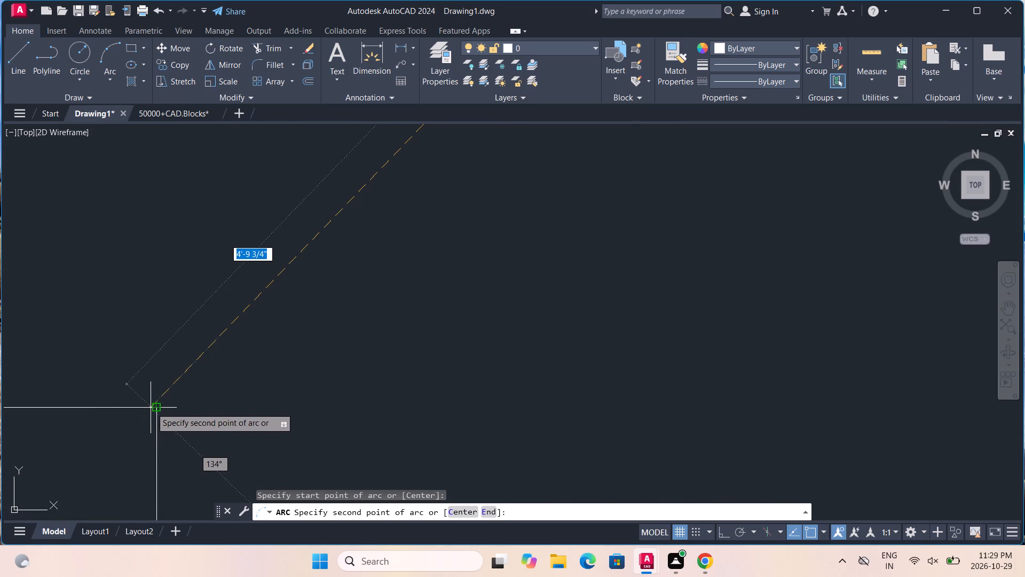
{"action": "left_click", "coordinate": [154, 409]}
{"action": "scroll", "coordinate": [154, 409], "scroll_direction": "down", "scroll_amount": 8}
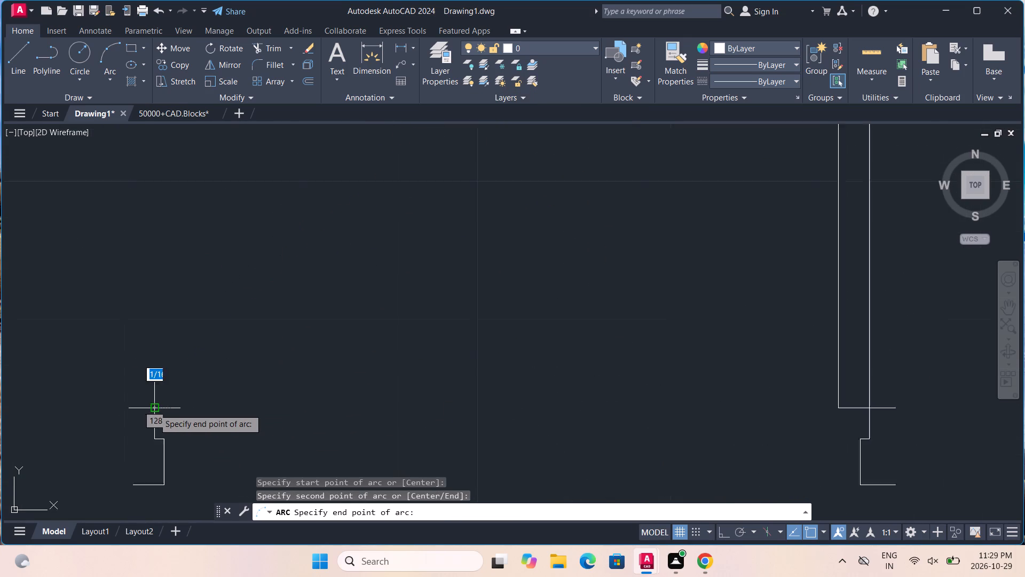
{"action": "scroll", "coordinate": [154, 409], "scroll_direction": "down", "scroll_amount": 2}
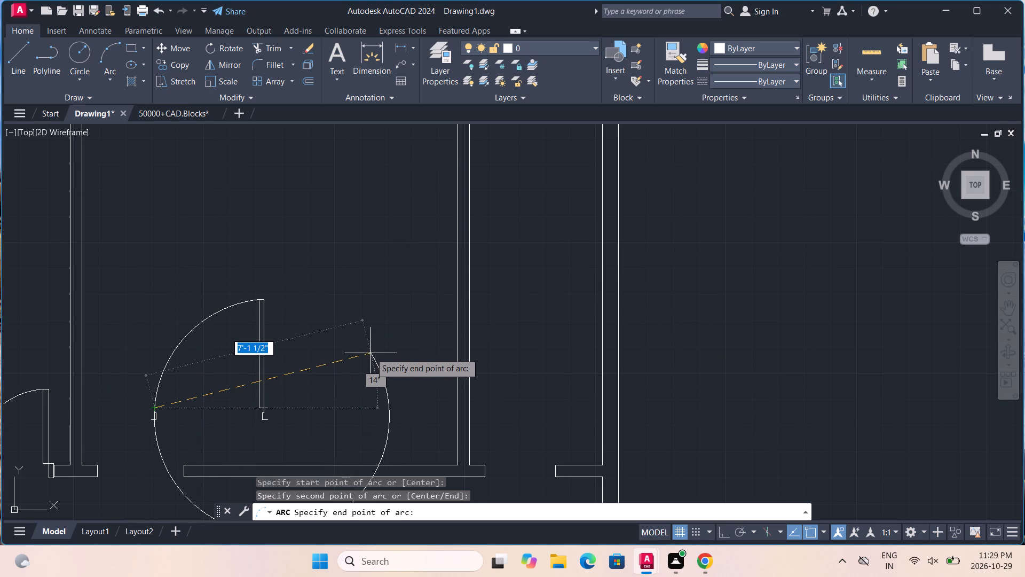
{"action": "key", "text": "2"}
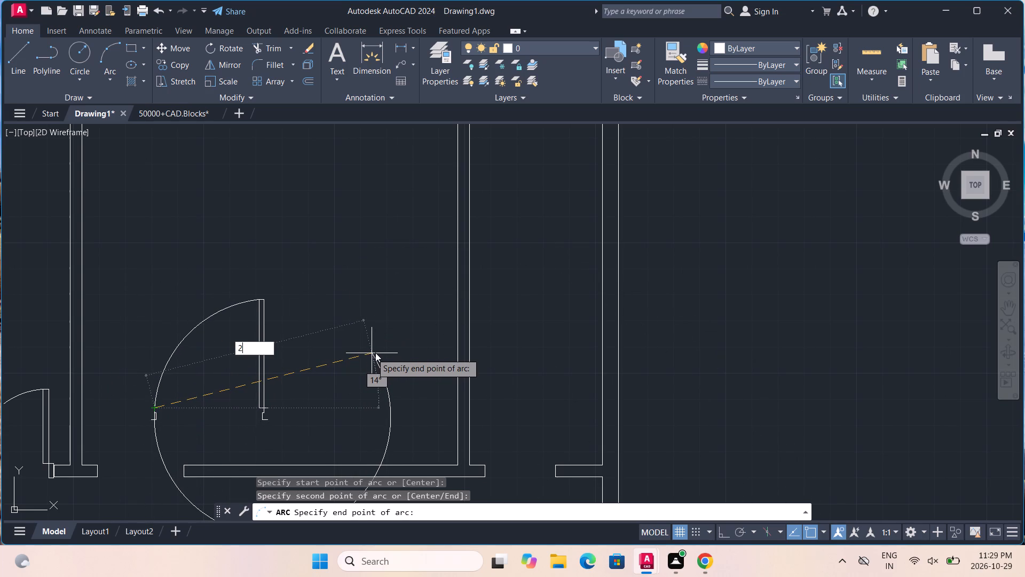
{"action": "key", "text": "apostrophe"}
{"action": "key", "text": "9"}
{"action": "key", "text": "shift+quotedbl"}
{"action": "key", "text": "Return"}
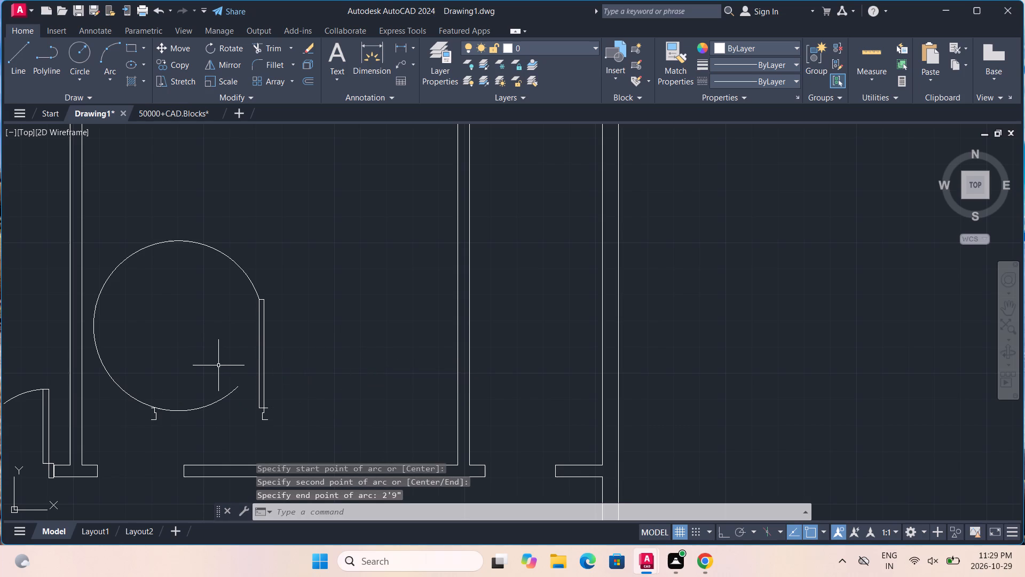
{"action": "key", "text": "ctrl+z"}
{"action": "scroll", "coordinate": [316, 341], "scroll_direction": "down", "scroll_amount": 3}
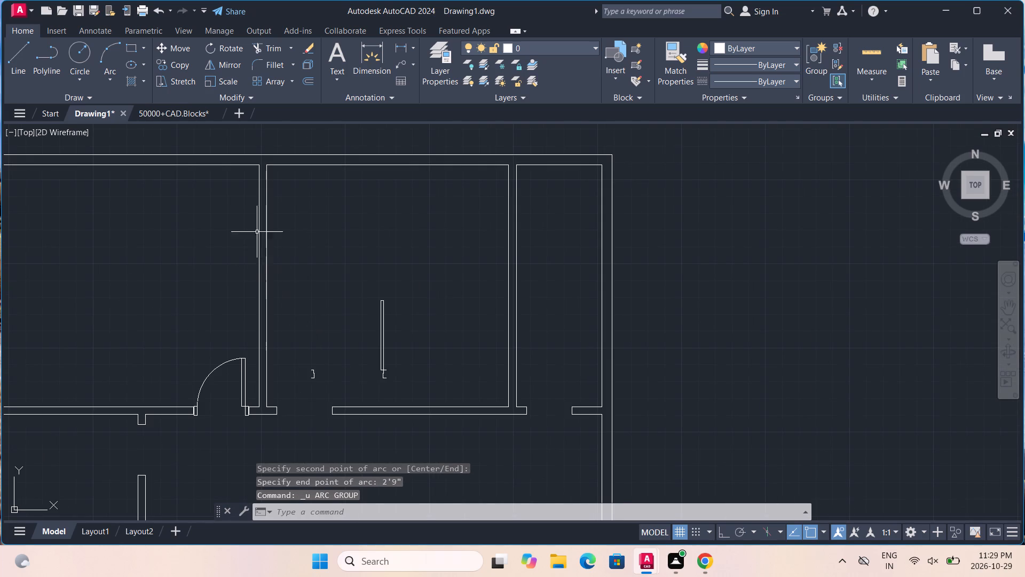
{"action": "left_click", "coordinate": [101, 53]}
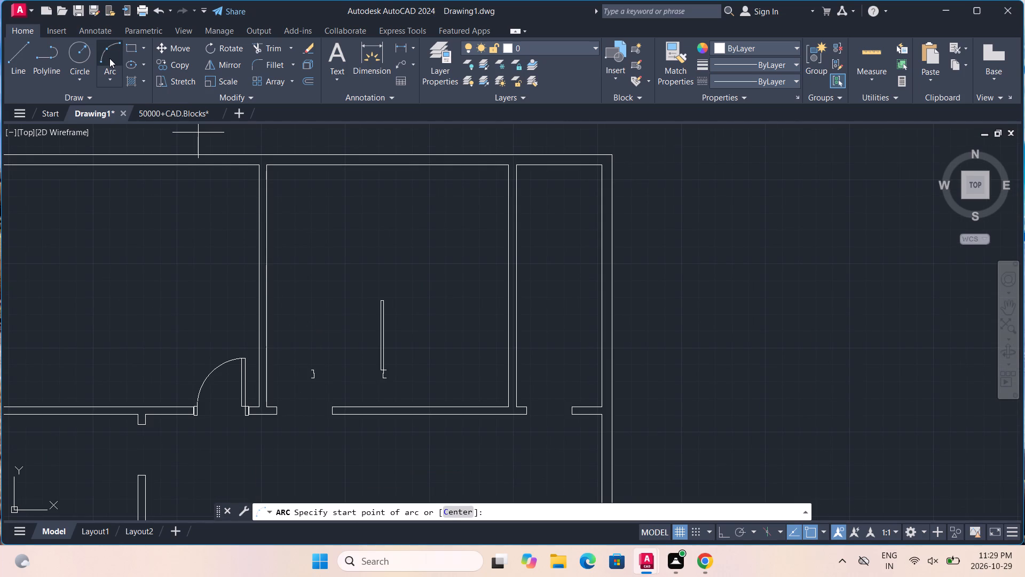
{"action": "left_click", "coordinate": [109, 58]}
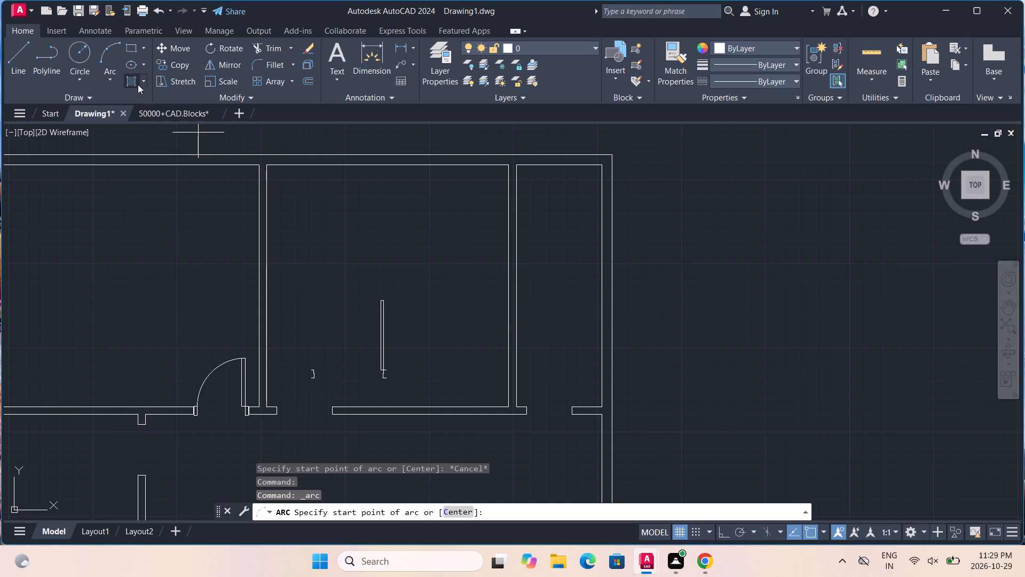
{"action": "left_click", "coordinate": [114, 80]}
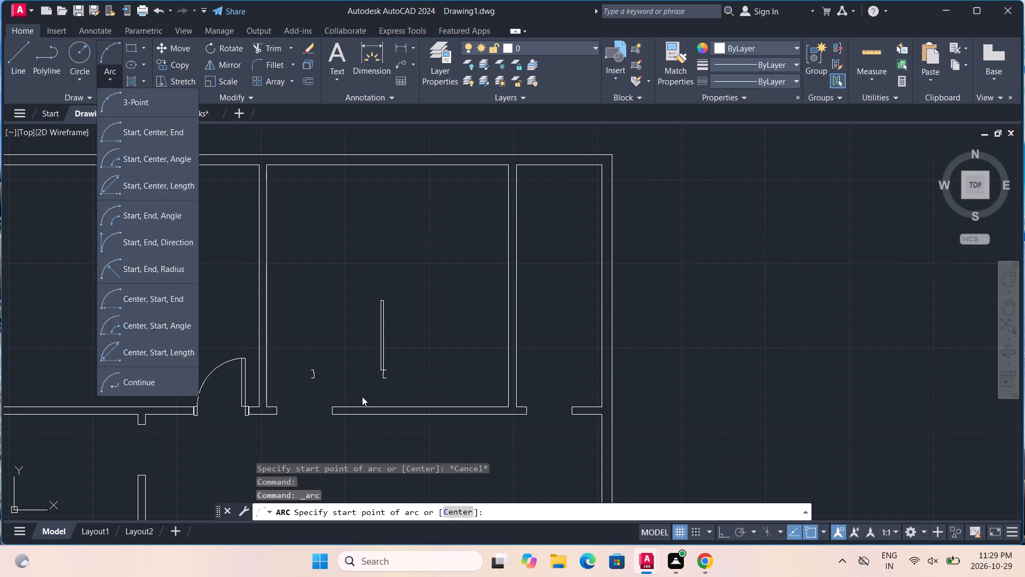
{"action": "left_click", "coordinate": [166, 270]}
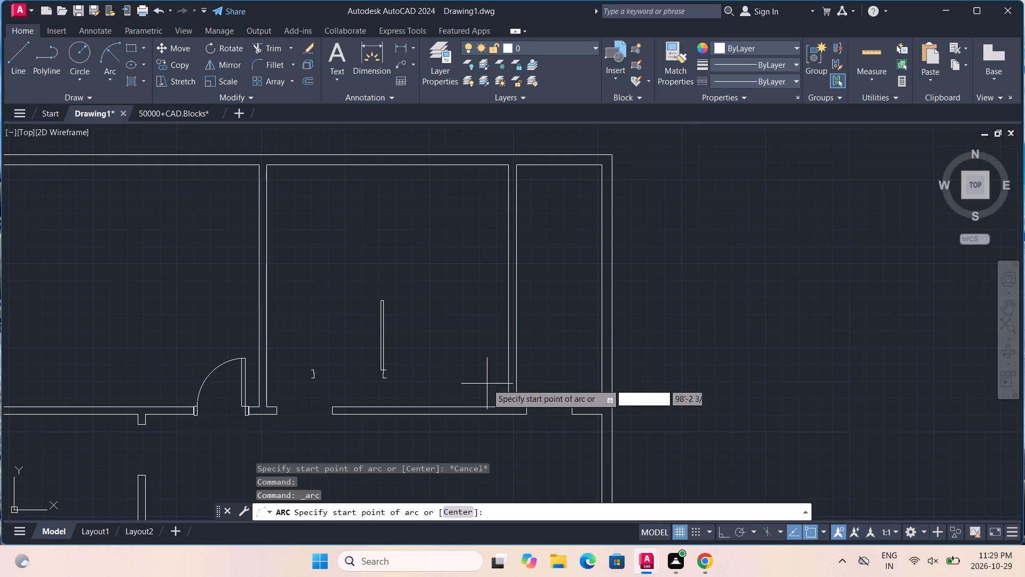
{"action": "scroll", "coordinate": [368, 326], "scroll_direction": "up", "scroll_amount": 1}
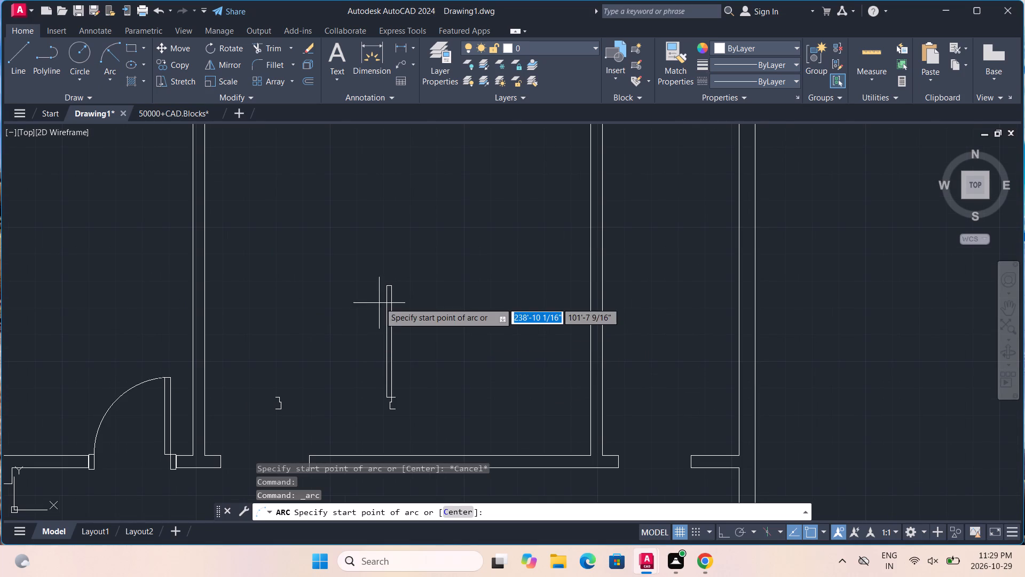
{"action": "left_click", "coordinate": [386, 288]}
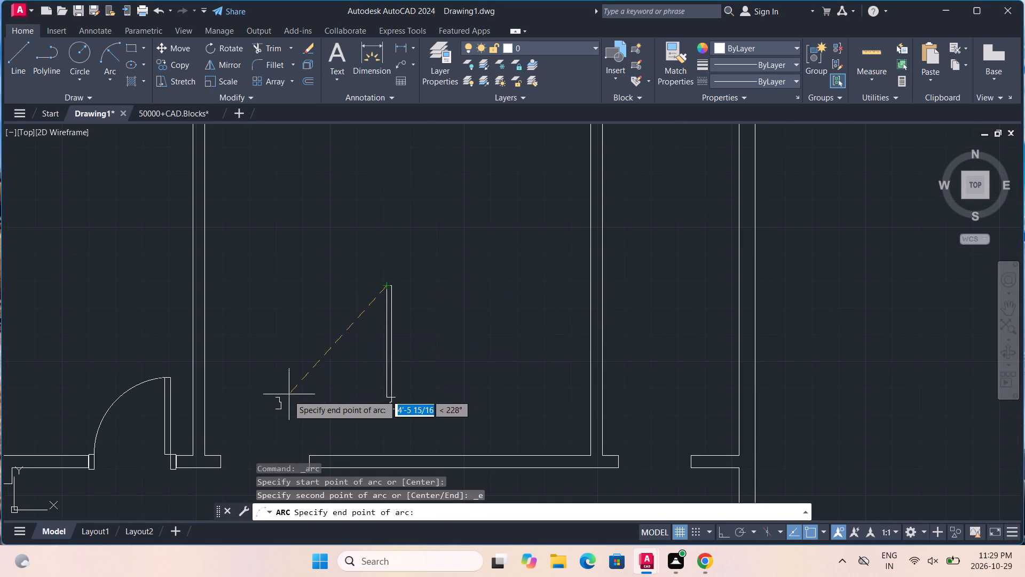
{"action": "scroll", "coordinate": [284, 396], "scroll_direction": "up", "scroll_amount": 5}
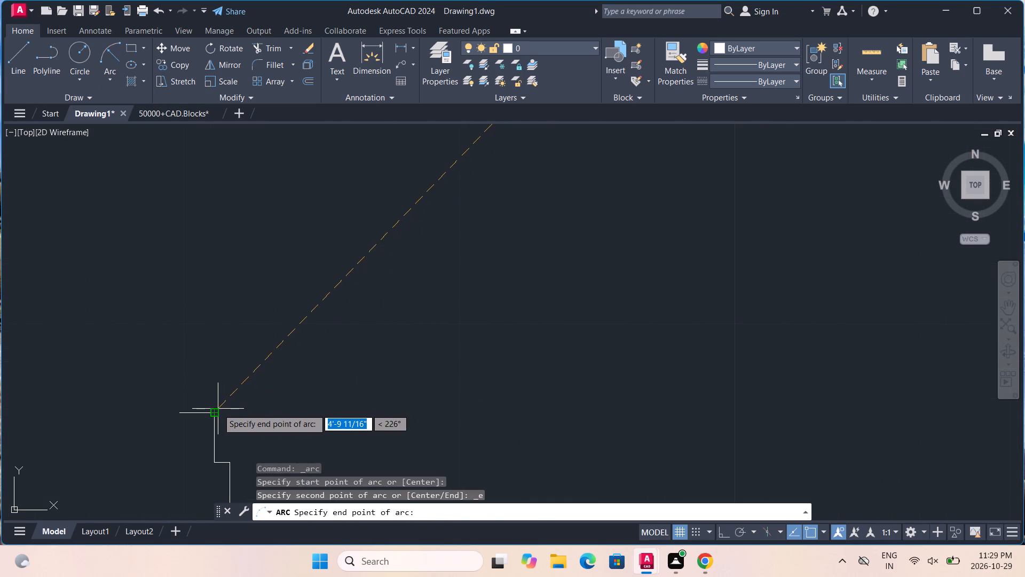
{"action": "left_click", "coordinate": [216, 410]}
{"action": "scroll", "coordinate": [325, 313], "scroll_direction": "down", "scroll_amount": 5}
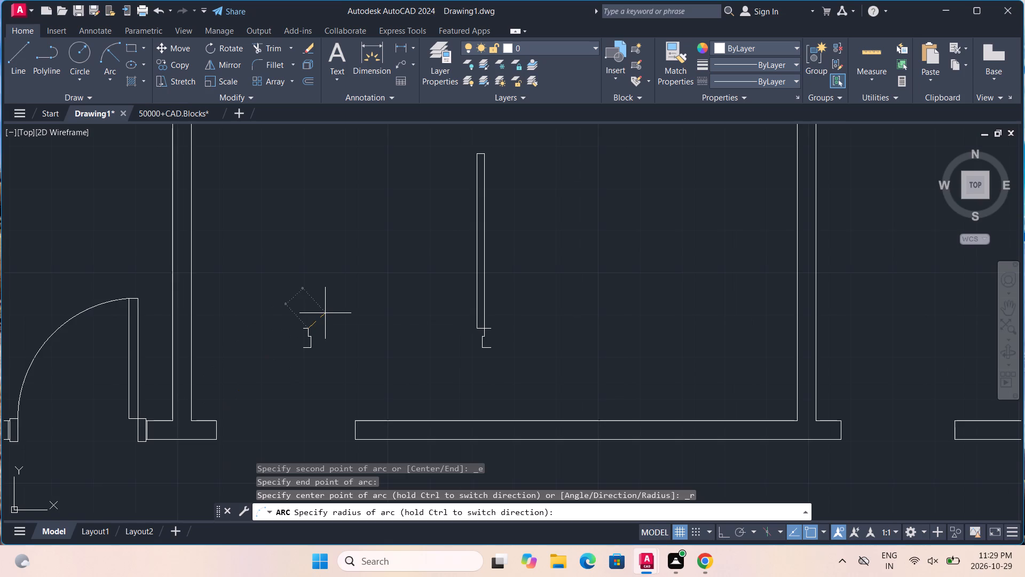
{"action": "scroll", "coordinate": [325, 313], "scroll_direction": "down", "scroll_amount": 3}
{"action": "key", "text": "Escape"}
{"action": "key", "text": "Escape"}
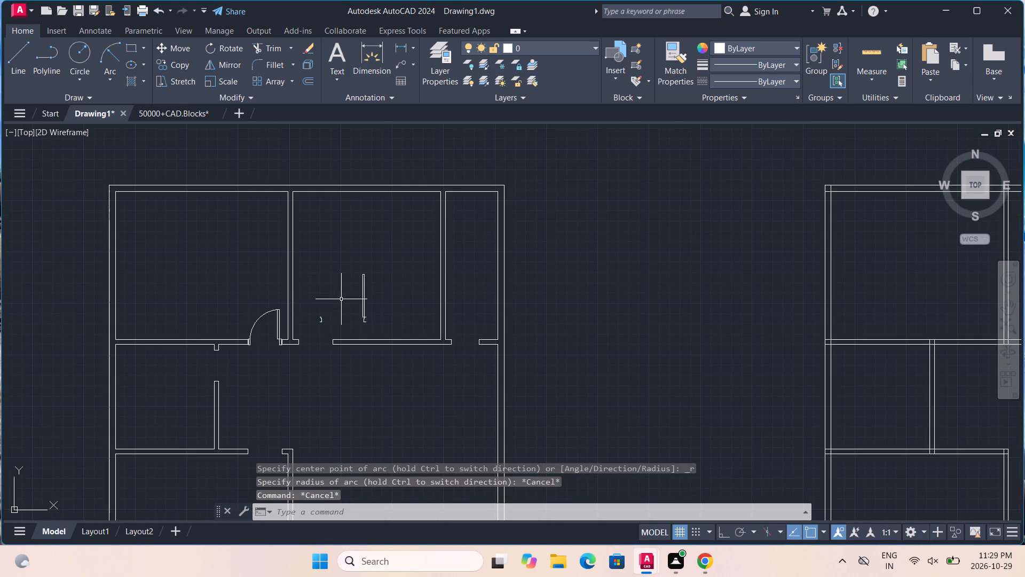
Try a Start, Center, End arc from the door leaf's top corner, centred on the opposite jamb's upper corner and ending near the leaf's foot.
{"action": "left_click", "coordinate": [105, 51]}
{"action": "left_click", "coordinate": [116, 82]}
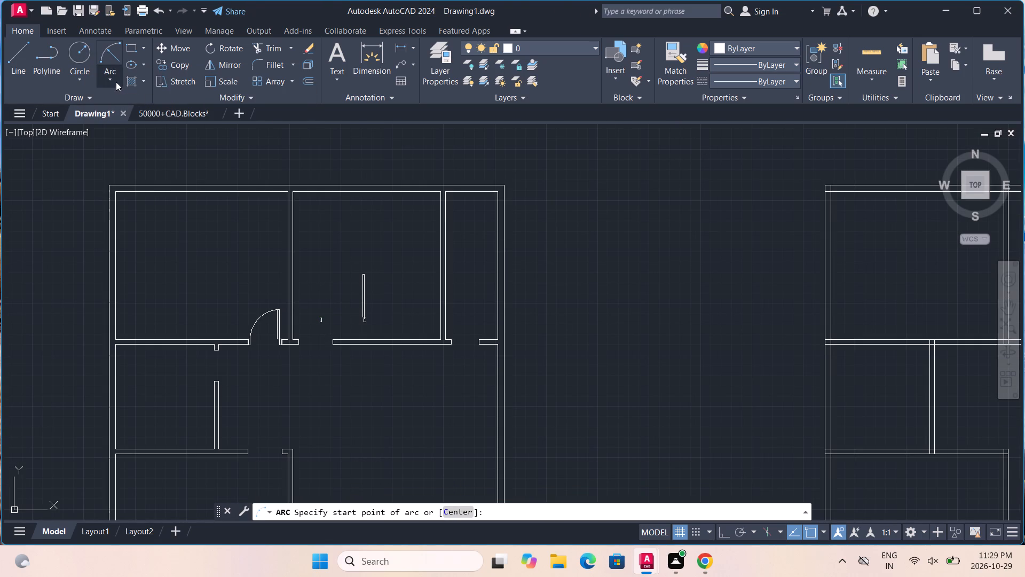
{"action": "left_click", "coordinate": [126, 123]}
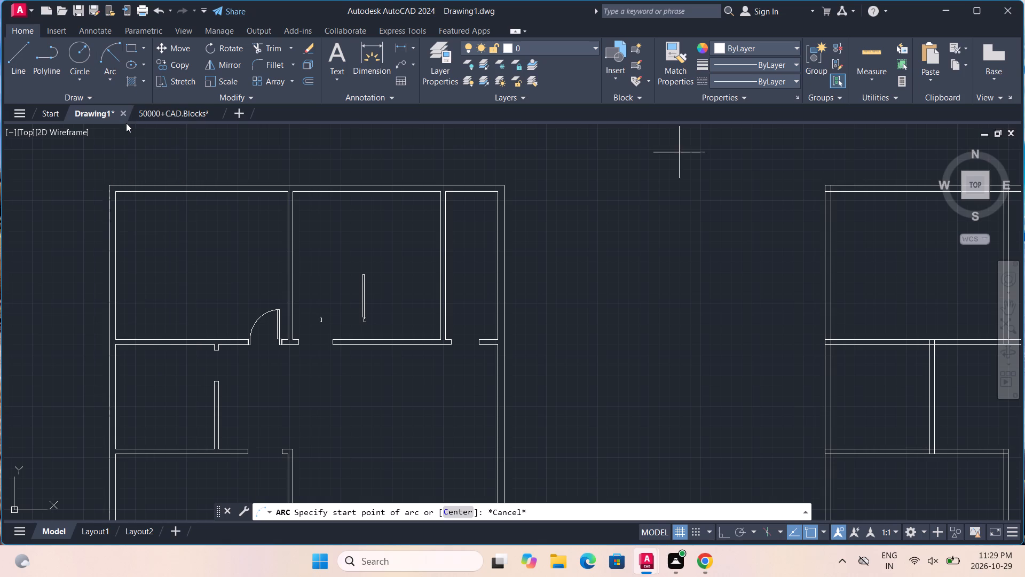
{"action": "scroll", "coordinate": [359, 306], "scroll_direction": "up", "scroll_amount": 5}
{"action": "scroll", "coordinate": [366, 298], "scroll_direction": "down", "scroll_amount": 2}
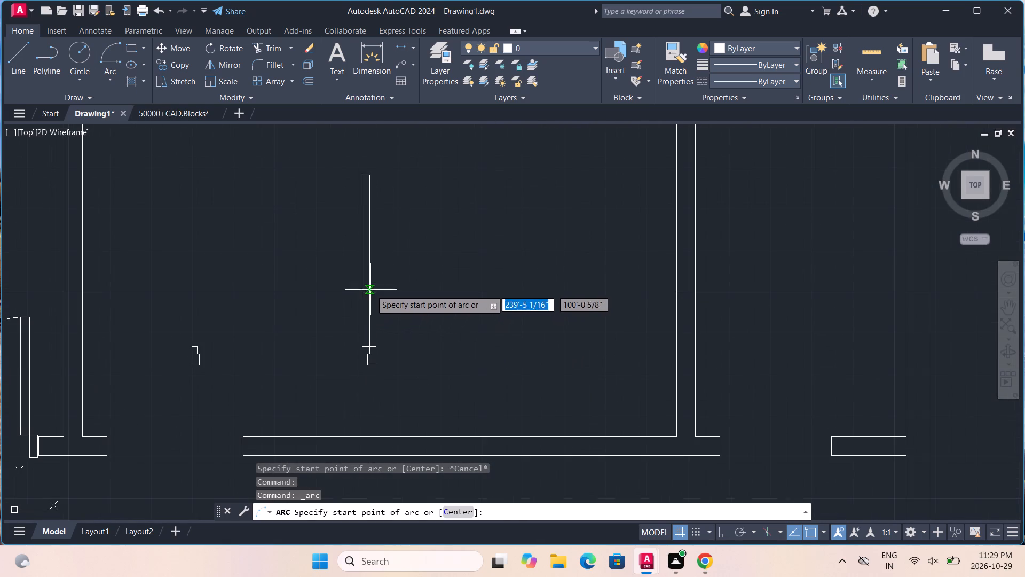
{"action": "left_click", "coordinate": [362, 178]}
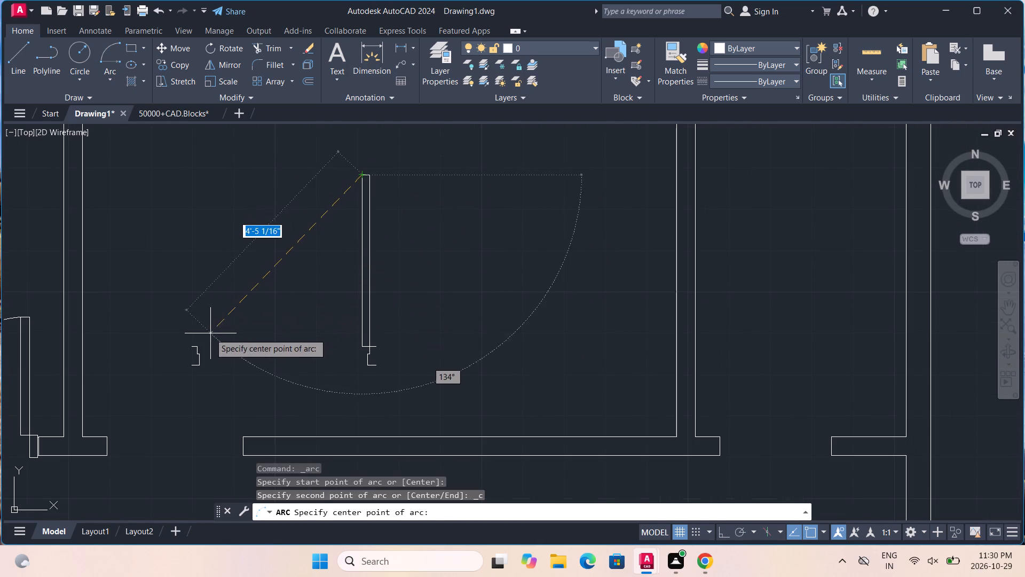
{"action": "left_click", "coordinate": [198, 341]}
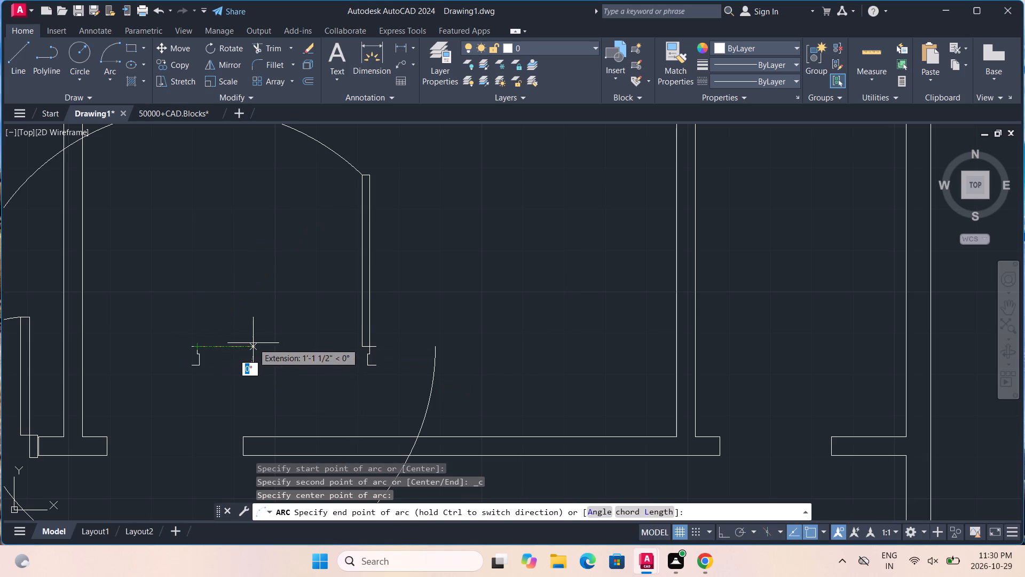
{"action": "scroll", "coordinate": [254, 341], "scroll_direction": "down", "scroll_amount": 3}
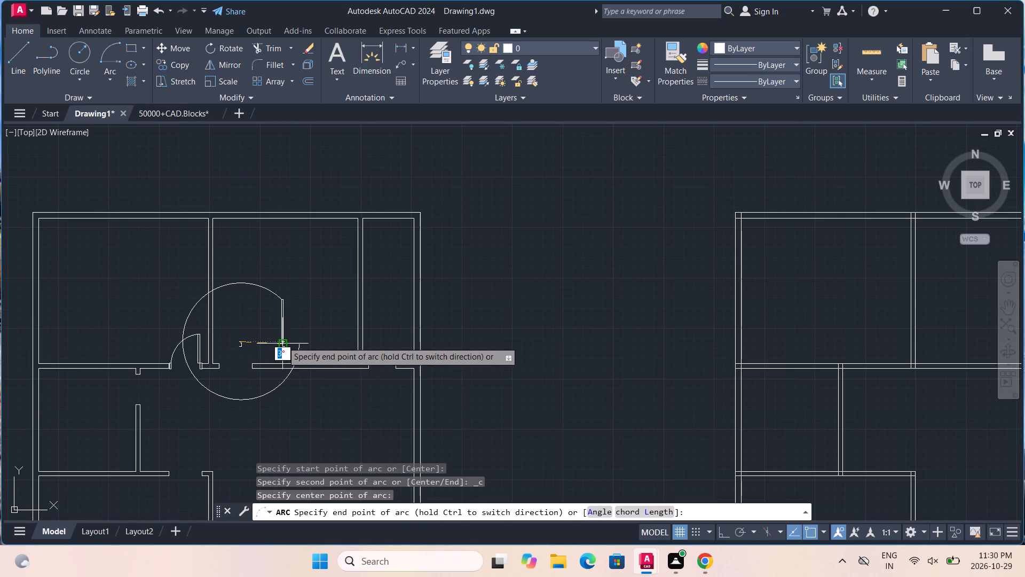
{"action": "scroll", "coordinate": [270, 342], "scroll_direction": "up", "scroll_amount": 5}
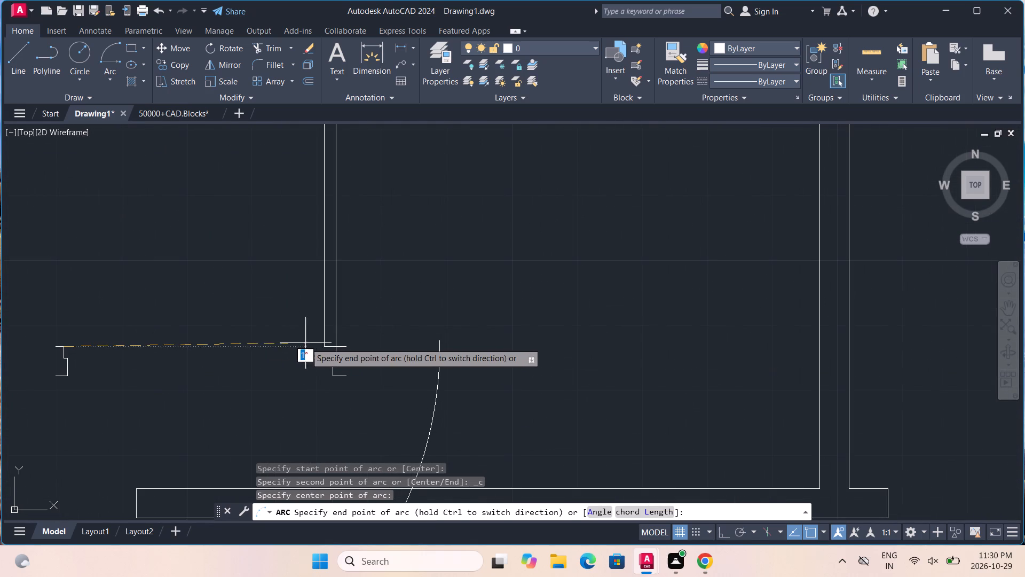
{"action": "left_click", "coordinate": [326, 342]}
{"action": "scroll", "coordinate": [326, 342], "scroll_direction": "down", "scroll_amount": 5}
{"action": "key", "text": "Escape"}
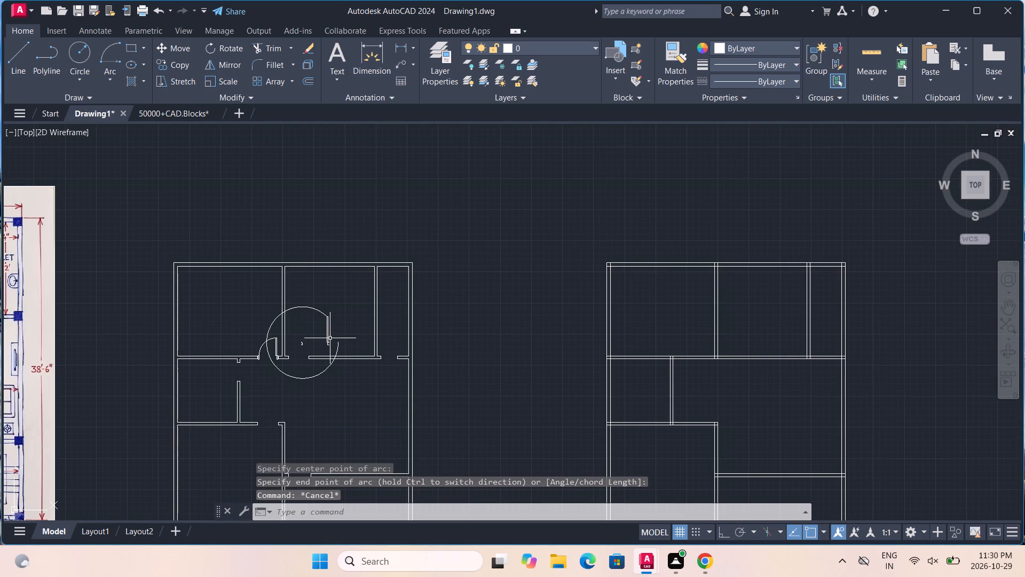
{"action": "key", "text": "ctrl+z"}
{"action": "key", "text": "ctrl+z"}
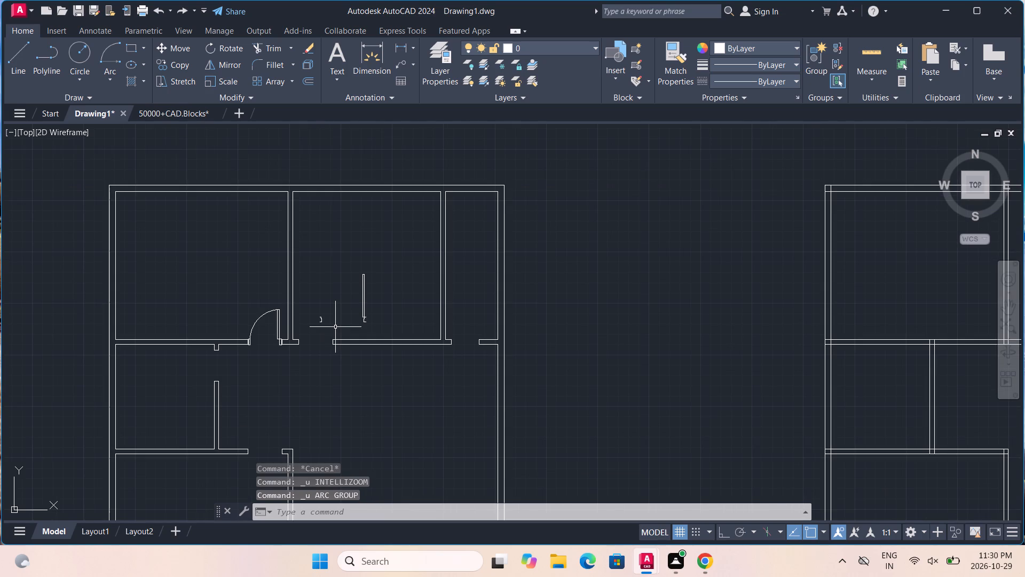
Undo back through the erasure of the exploded door's original swing arc.
{"action": "scroll", "coordinate": [333, 314], "scroll_direction": "up", "scroll_amount": 3}
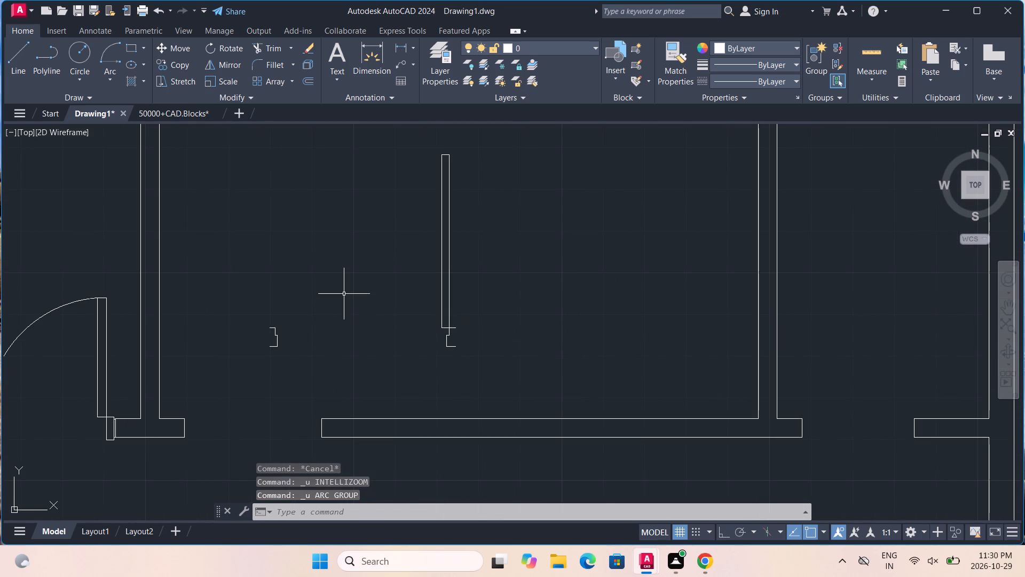
{"action": "key", "text": "ctrl+z"}
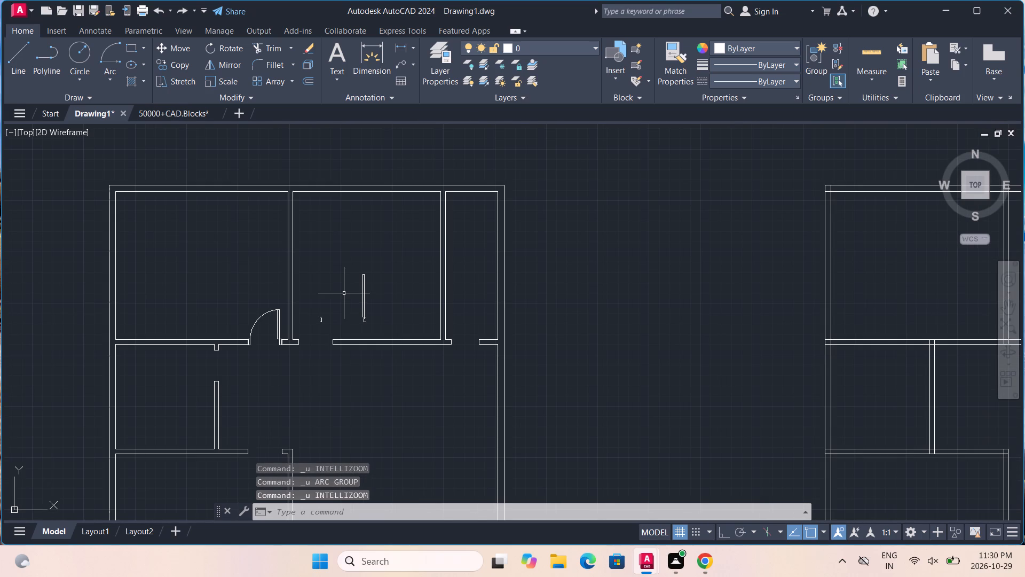
{"action": "key", "text": "ctrl+z"}
{"action": "key", "text": "ctrl+z"}
{"action": "key", "text": "ctrl+z"}
{"action": "key", "text": "ctrl+z"}
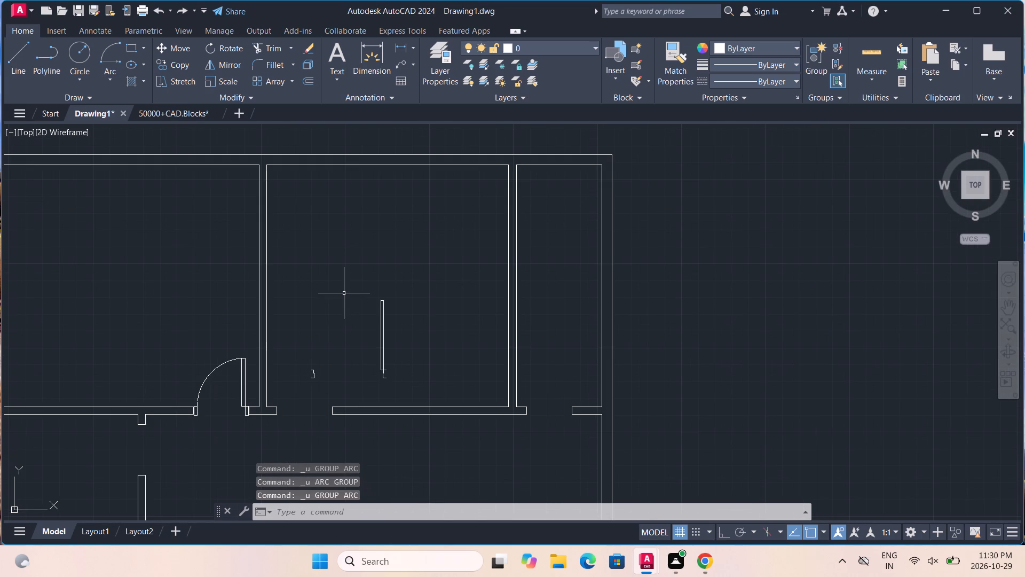
{"action": "key", "text": "ctrl+z"}
{"action": "key", "text": "ctrl+z"}
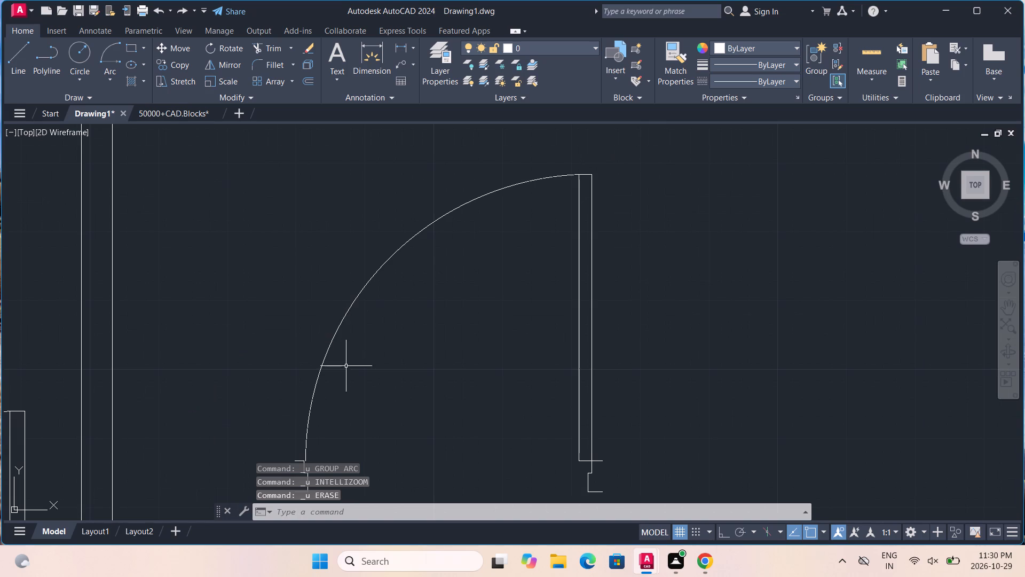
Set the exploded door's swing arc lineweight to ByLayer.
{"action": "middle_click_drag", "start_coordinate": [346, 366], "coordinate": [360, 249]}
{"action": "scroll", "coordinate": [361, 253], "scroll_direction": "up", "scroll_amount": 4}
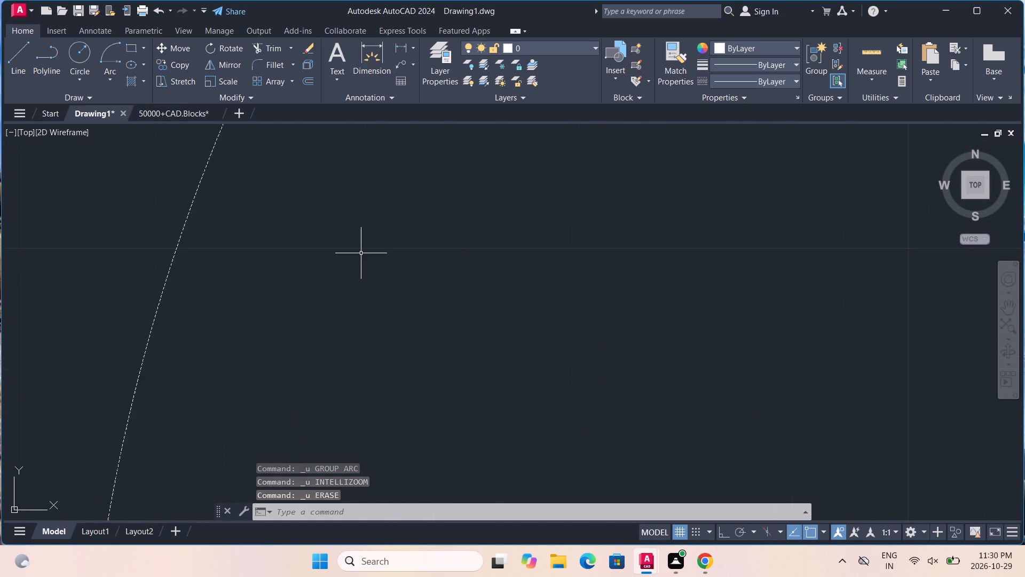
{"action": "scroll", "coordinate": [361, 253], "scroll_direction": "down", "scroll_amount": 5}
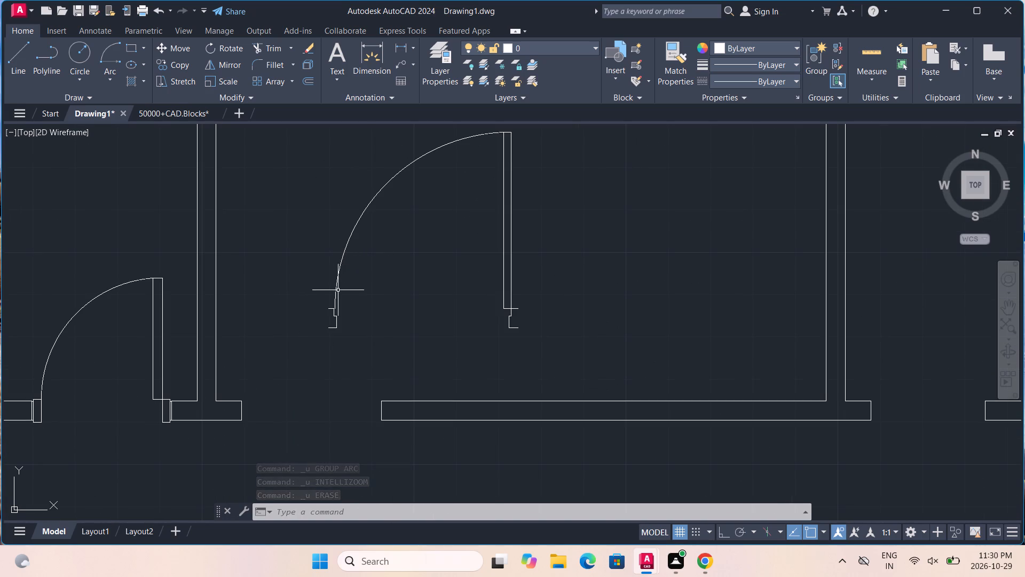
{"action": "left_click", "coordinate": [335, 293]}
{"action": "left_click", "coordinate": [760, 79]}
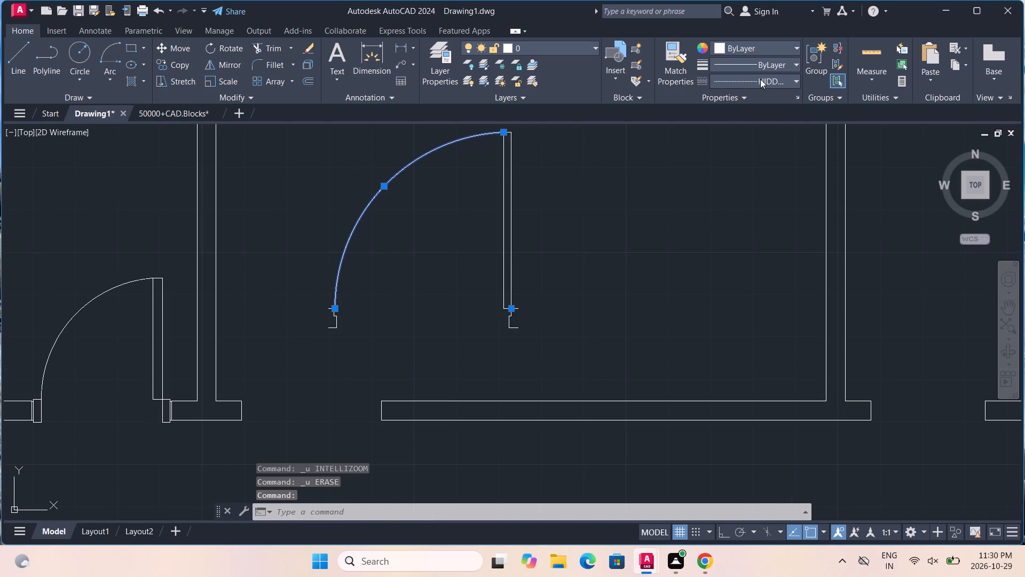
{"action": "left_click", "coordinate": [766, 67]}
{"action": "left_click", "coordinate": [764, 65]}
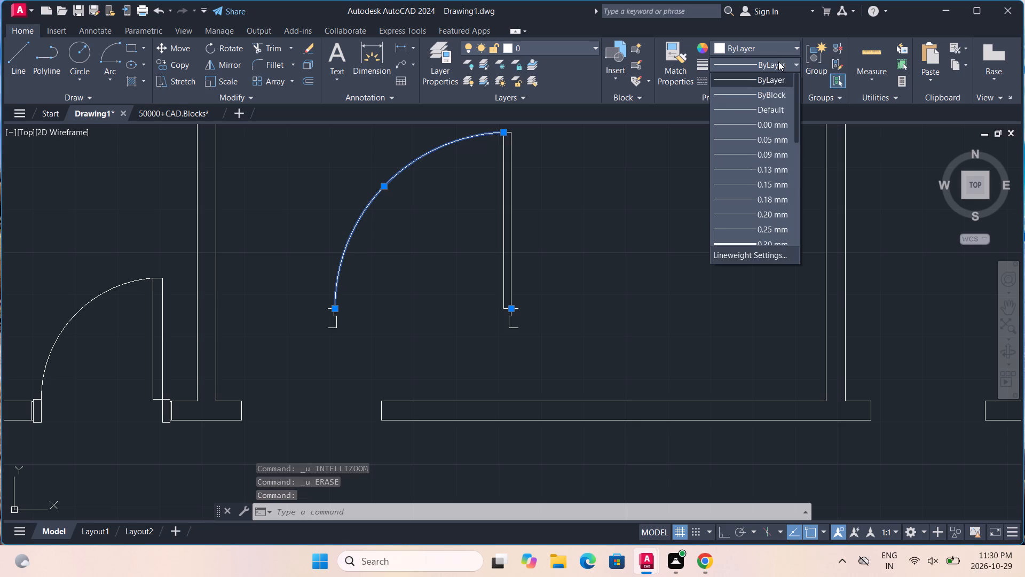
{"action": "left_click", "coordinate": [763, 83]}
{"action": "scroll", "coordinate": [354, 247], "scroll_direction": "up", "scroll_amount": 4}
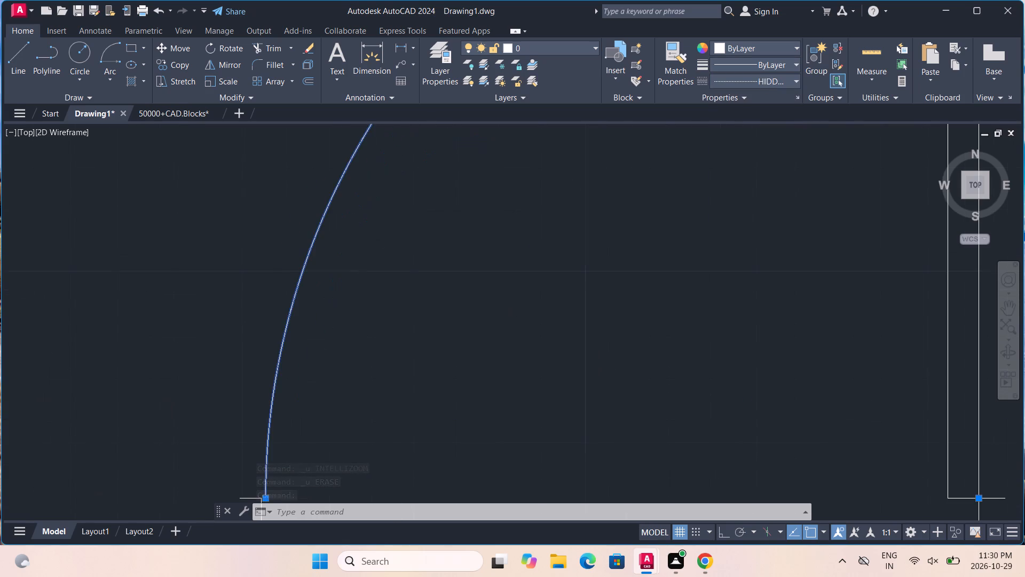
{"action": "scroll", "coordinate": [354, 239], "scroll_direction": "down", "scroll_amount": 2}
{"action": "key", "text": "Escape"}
Set the exploded door's swing arc linetype, lineweight and colour to ByLayer.
{"action": "scroll", "coordinate": [329, 307], "scroll_direction": "up", "scroll_amount": 2}
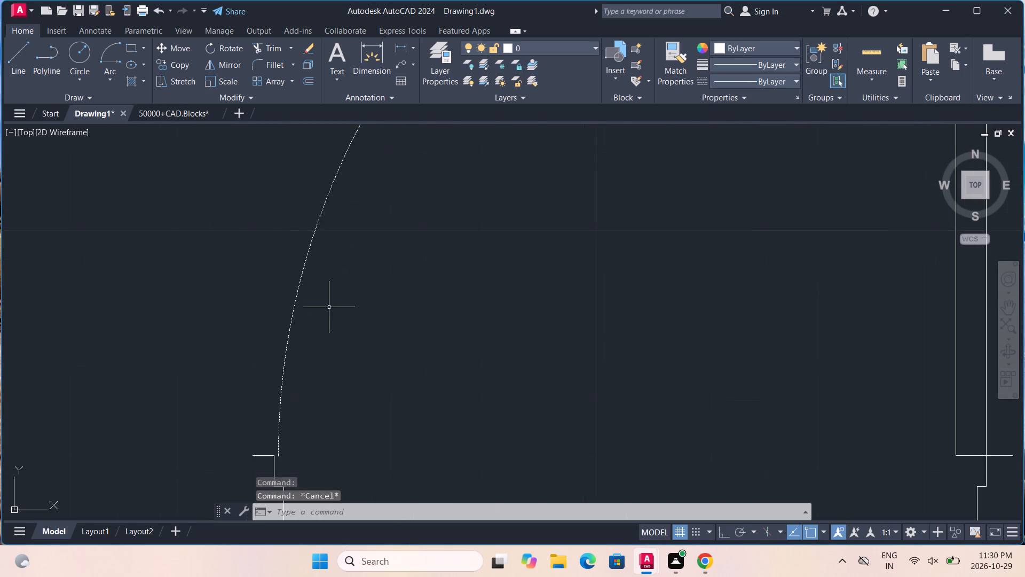
{"action": "scroll", "coordinate": [329, 307], "scroll_direction": "up", "scroll_amount": 1}
{"action": "middle_click_drag", "start_coordinate": [321, 316], "coordinate": [368, 146]}
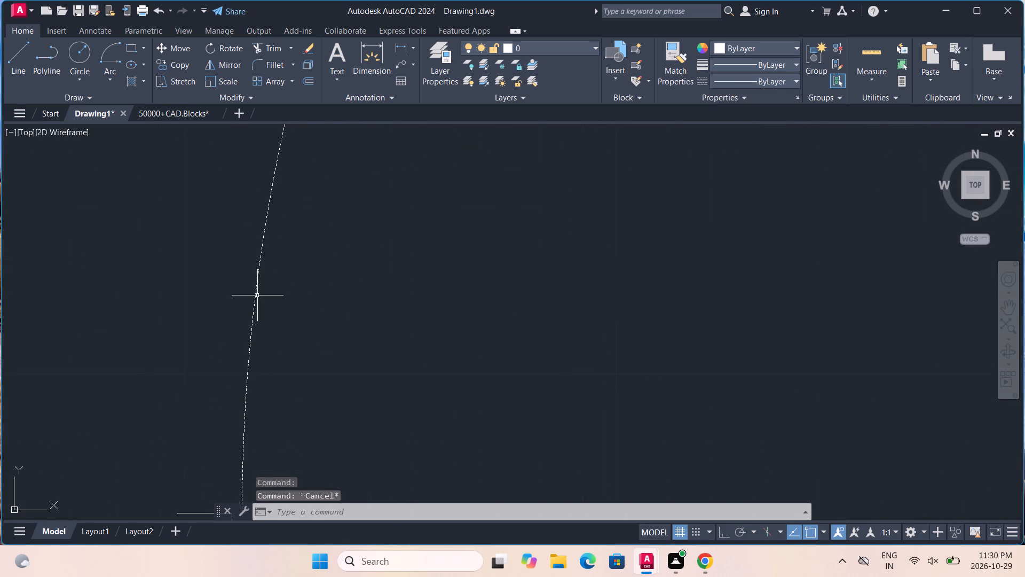
{"action": "left_click", "coordinate": [255, 299]}
{"action": "left_click", "coordinate": [780, 80]}
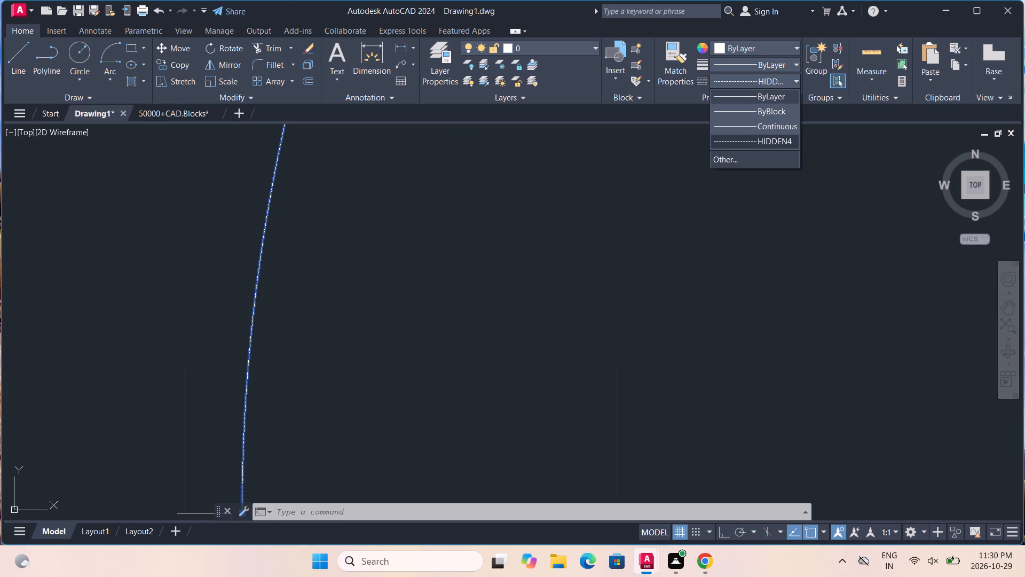
{"action": "left_click", "coordinate": [772, 99]}
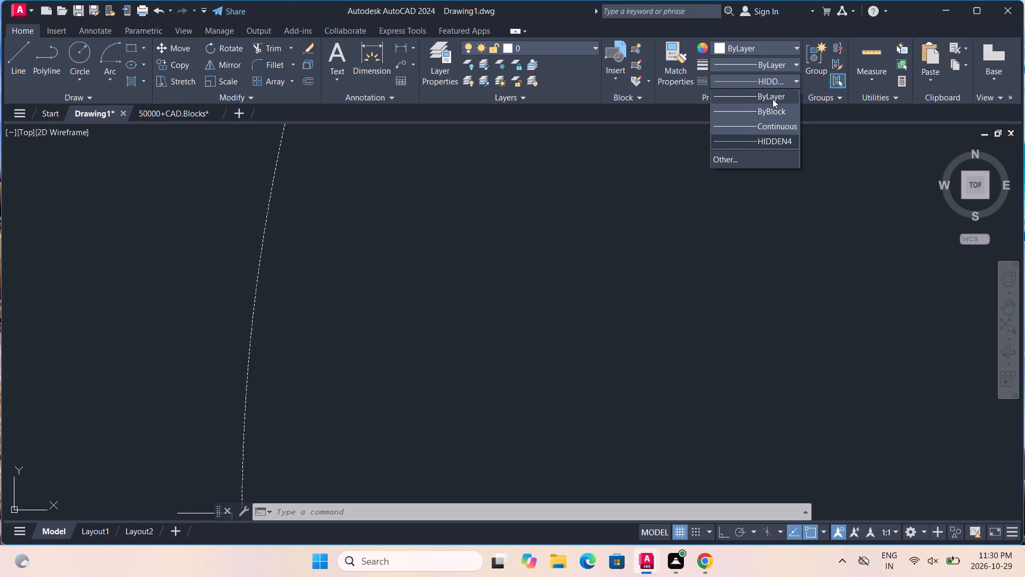
{"action": "left_click", "coordinate": [790, 64]}
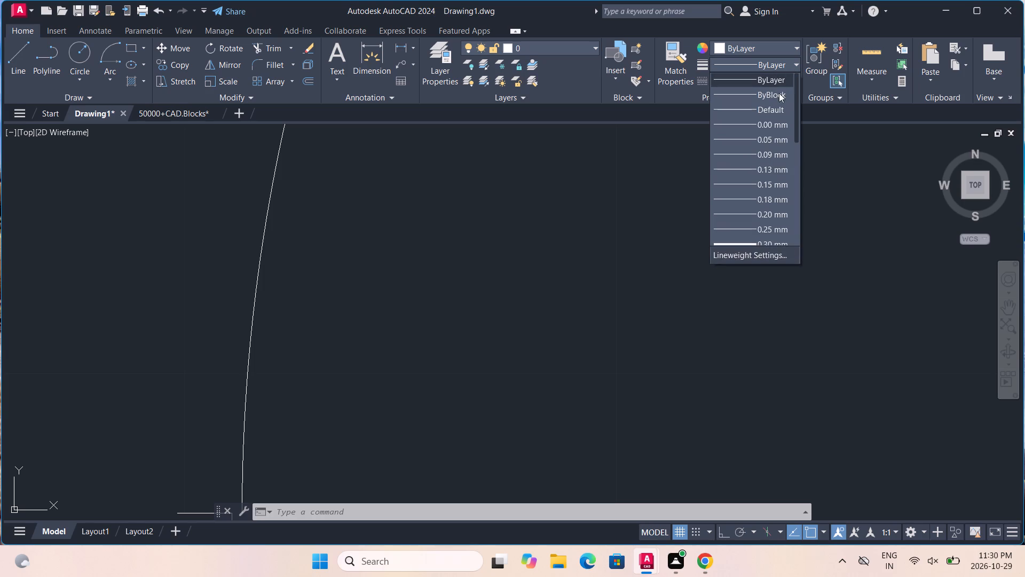
{"action": "left_click", "coordinate": [759, 79]}
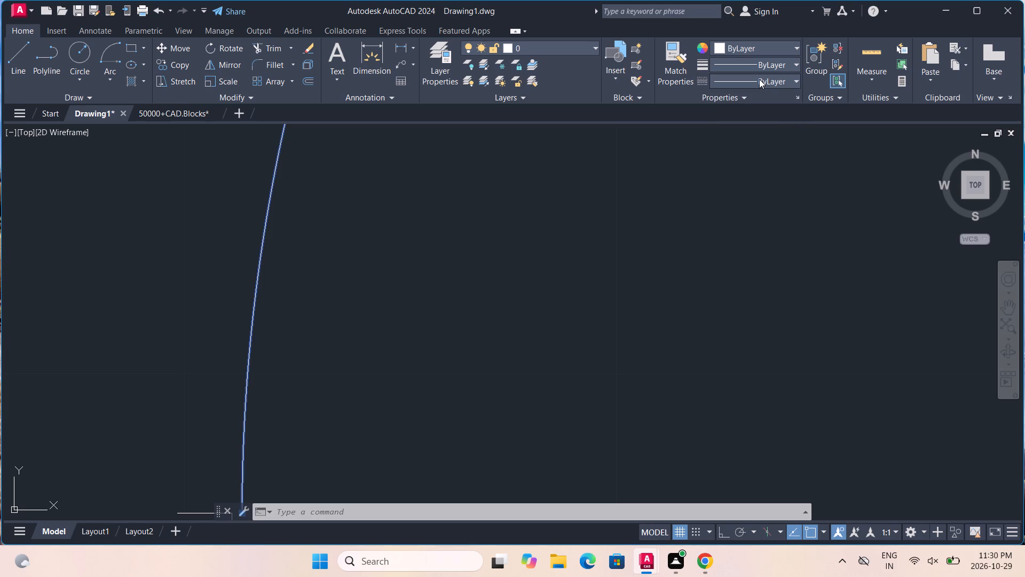
{"action": "scroll", "coordinate": [759, 79], "scroll_direction": "down", "scroll_amount": 3}
{"action": "left_click", "coordinate": [775, 53]}
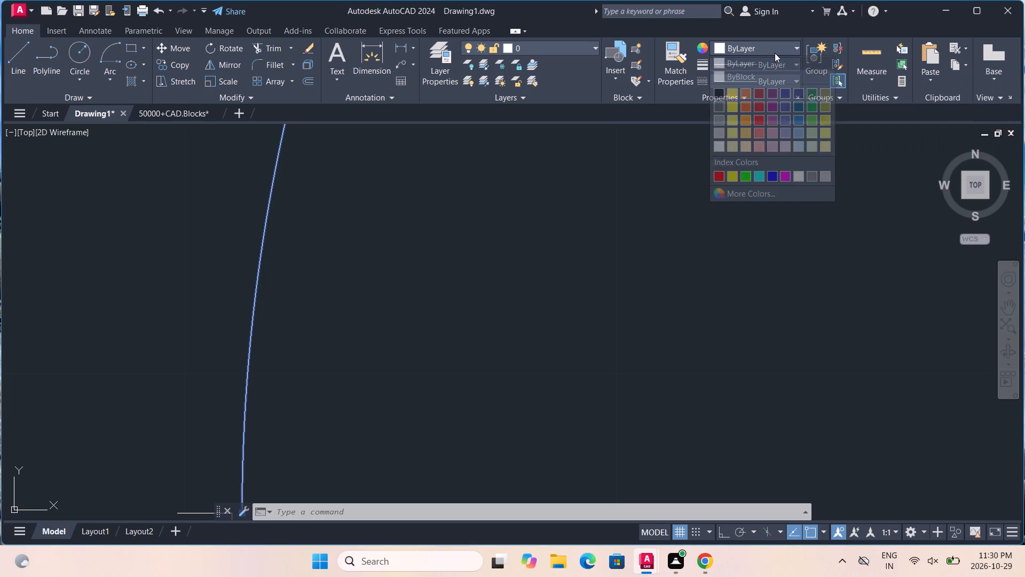
{"action": "left_click", "coordinate": [771, 61]}
{"action": "scroll", "coordinate": [238, 344], "scroll_direction": "down", "scroll_amount": 2}
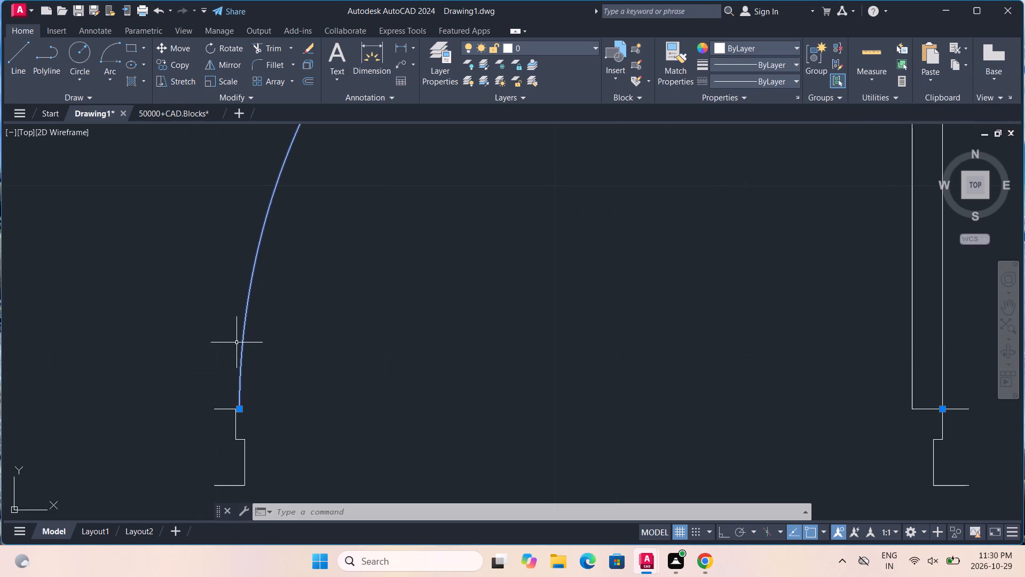
{"action": "scroll", "coordinate": [249, 315], "scroll_direction": "up", "scroll_amount": 8}
{"action": "scroll", "coordinate": [249, 315], "scroll_direction": "down", "scroll_amount": 1}
{"action": "key", "text": "Escape"}
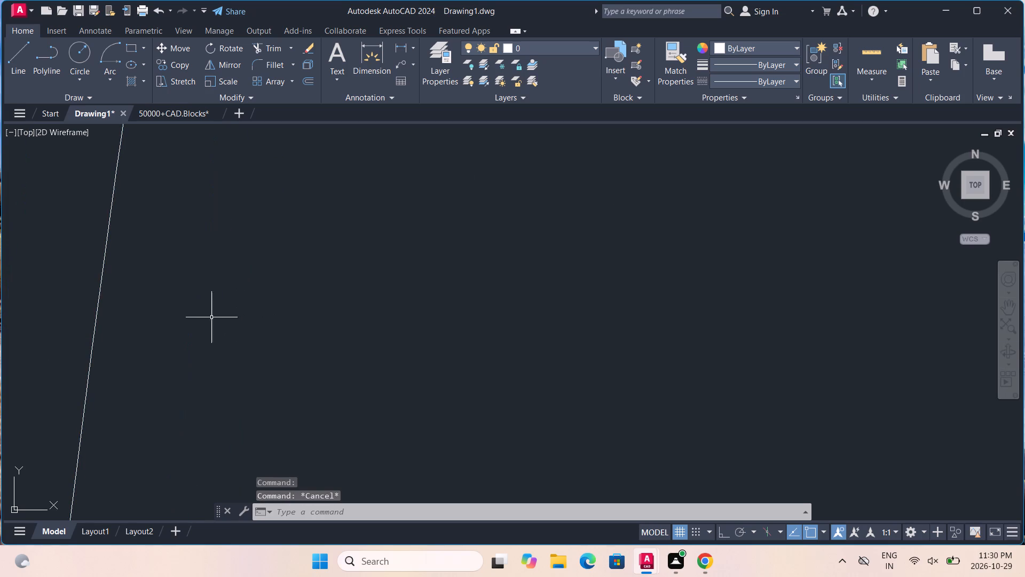
Align the swing arc by its lower end onto the upper corner of the opposite jamb, using a single point pair.
{"action": "scroll", "coordinate": [156, 302], "scroll_direction": "down", "scroll_amount": 2}
{"action": "middle_click_drag", "start_coordinate": [206, 364], "coordinate": [353, 114]}
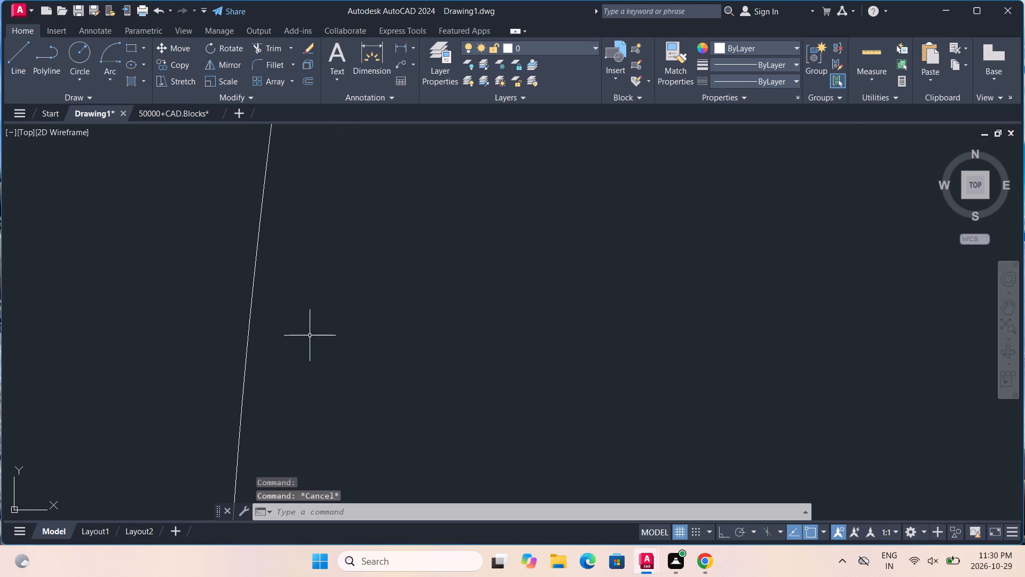
{"action": "scroll", "coordinate": [309, 342], "scroll_direction": "down", "scroll_amount": 2}
{"action": "middle_click_drag", "start_coordinate": [309, 410], "coordinate": [341, 143]}
{"action": "scroll", "coordinate": [310, 331], "scroll_direction": "up", "scroll_amount": 4}
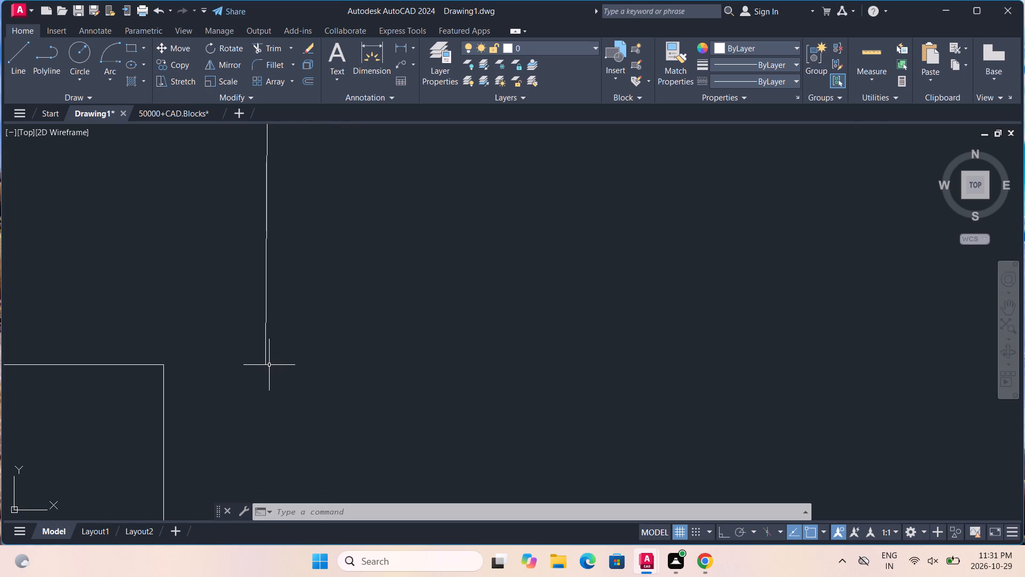
{"action": "left_click", "coordinate": [266, 363]}
{"action": "key", "text": "a"}
{"action": "key", "text": "l"}
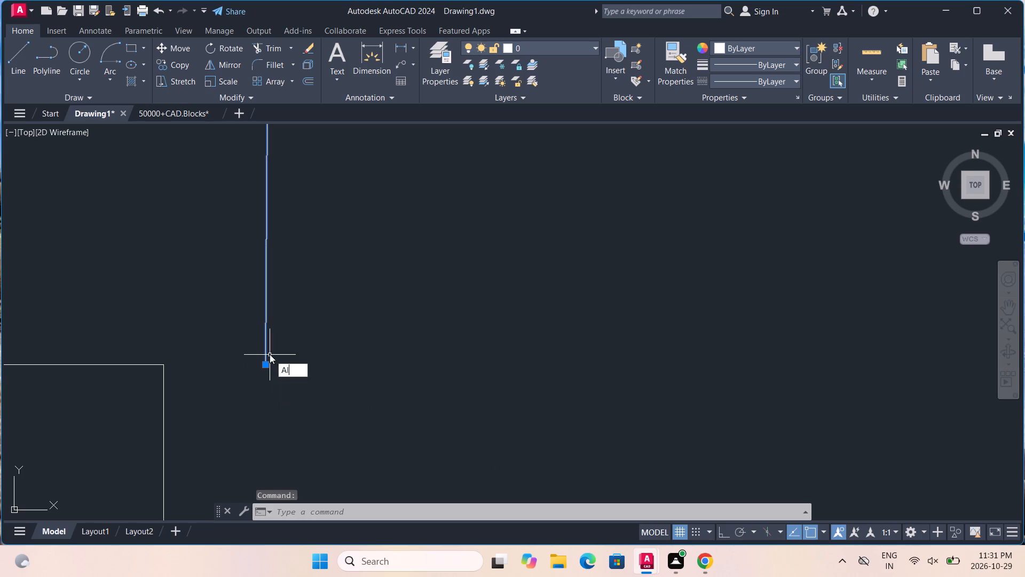
{"action": "key", "text": "Return"}
{"action": "left_click", "coordinate": [267, 360]}
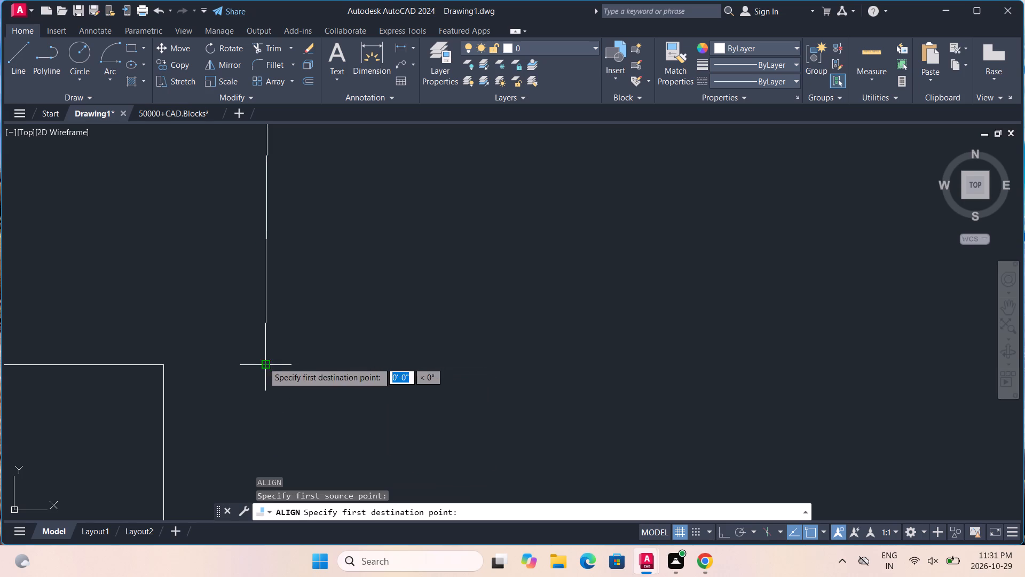
{"action": "left_click", "coordinate": [162, 367]}
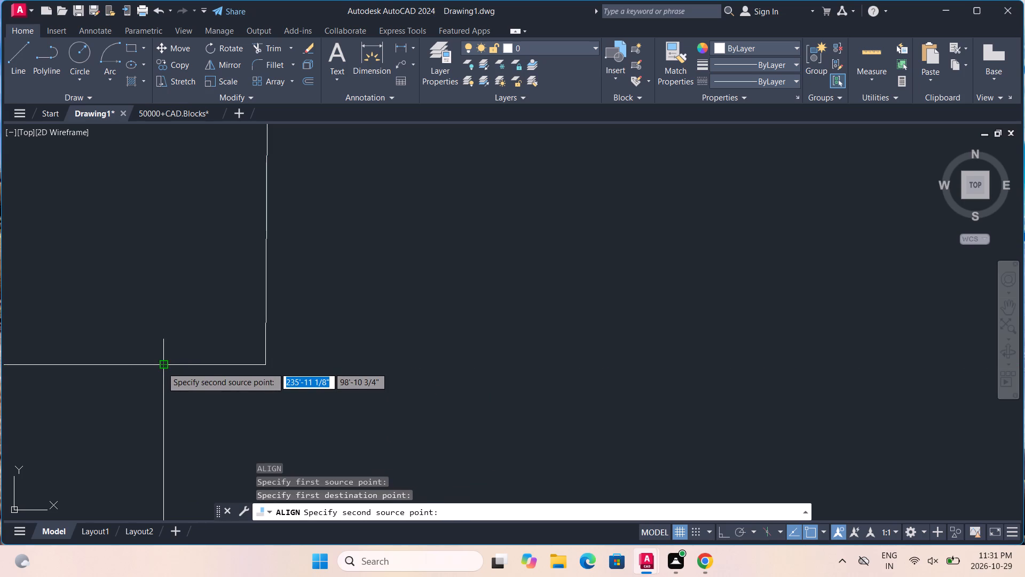
{"action": "key", "text": "Return"}
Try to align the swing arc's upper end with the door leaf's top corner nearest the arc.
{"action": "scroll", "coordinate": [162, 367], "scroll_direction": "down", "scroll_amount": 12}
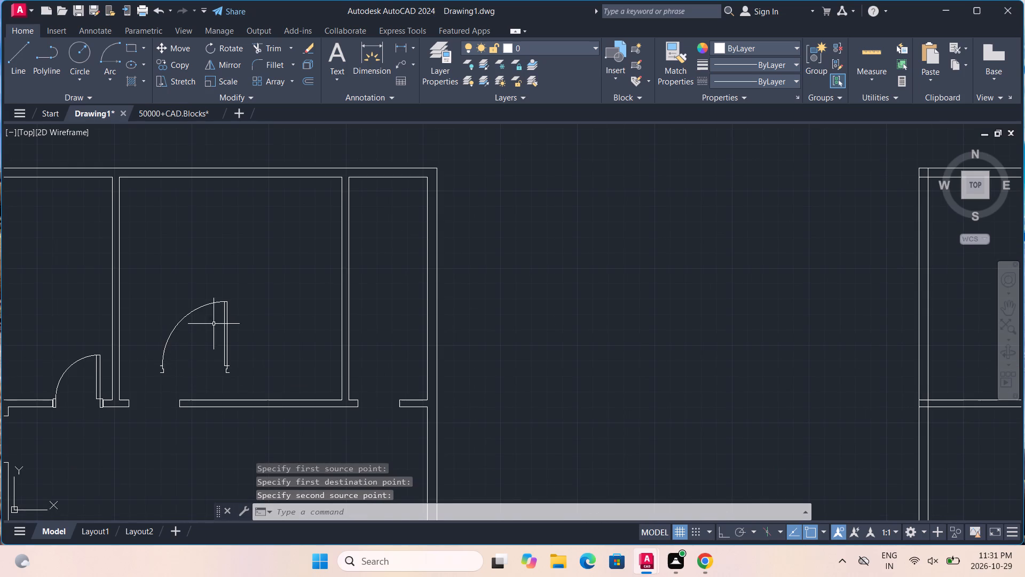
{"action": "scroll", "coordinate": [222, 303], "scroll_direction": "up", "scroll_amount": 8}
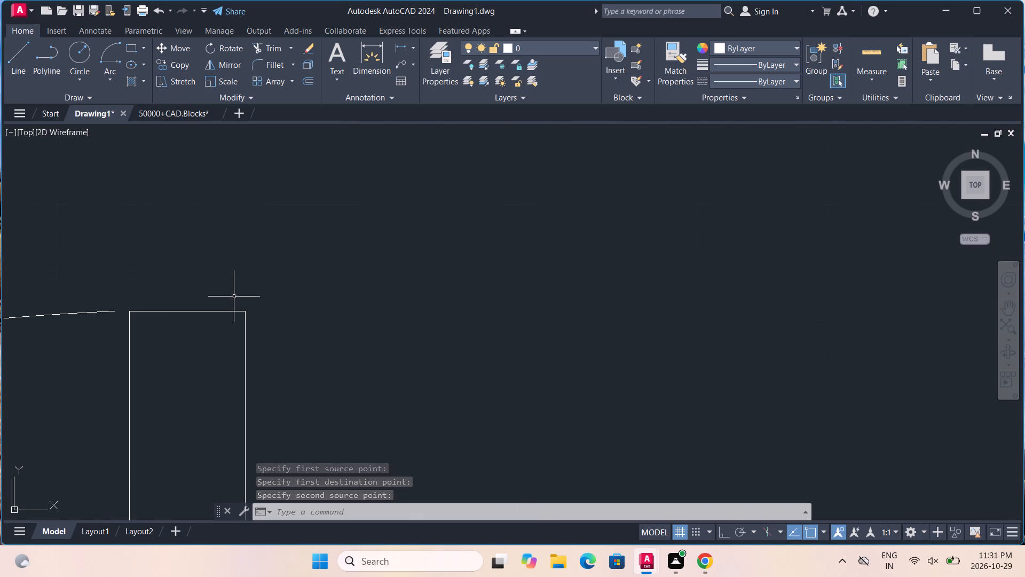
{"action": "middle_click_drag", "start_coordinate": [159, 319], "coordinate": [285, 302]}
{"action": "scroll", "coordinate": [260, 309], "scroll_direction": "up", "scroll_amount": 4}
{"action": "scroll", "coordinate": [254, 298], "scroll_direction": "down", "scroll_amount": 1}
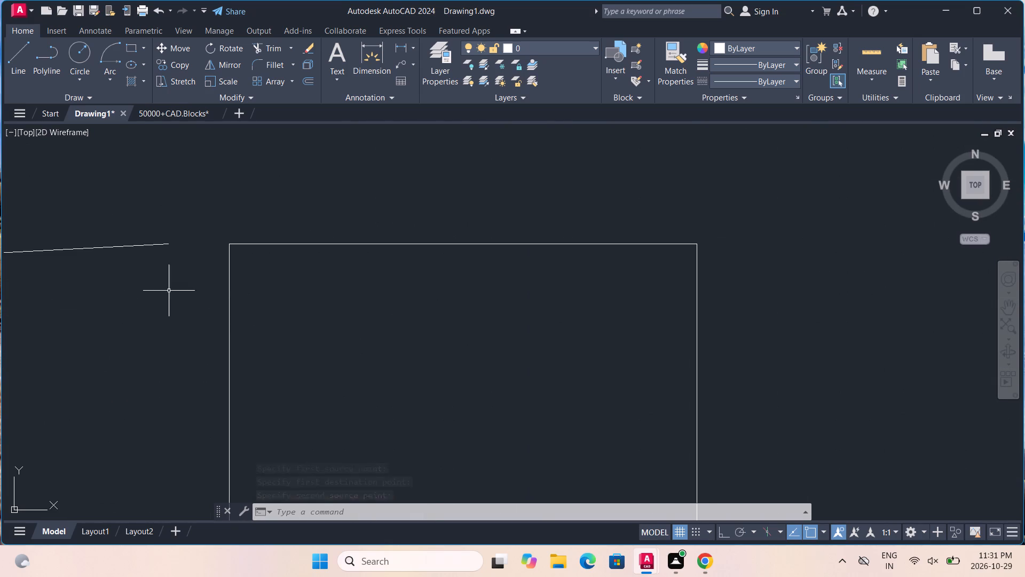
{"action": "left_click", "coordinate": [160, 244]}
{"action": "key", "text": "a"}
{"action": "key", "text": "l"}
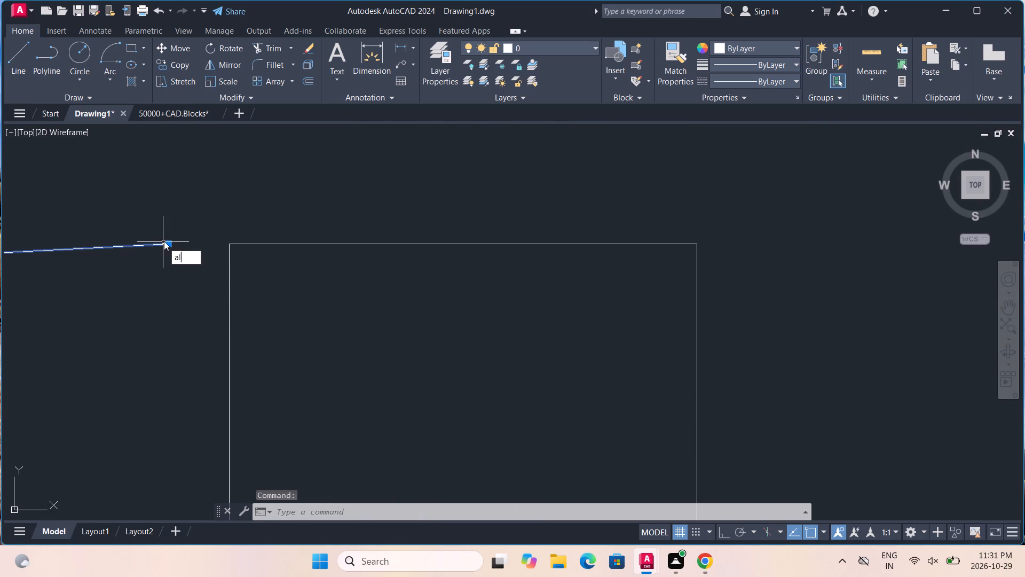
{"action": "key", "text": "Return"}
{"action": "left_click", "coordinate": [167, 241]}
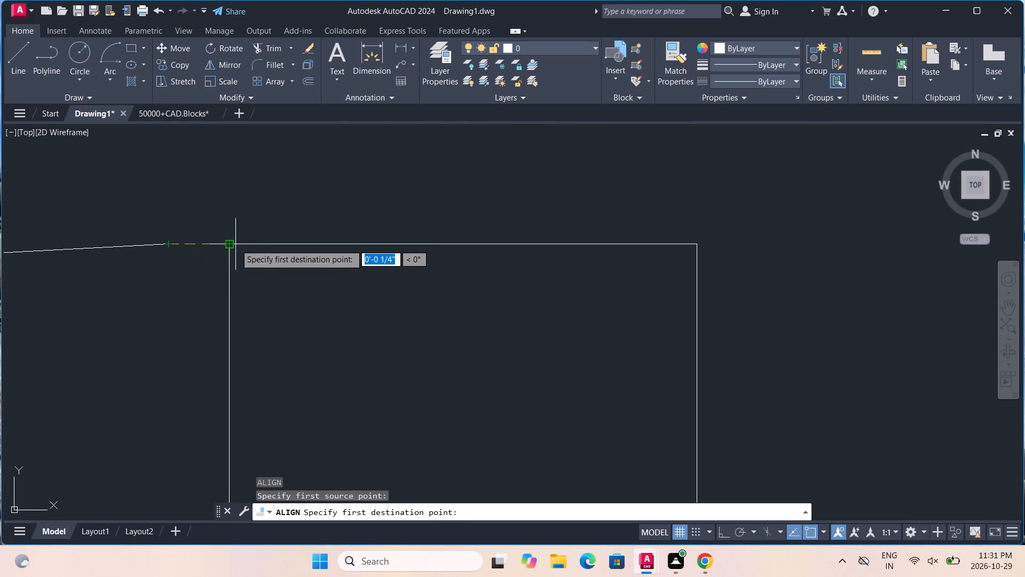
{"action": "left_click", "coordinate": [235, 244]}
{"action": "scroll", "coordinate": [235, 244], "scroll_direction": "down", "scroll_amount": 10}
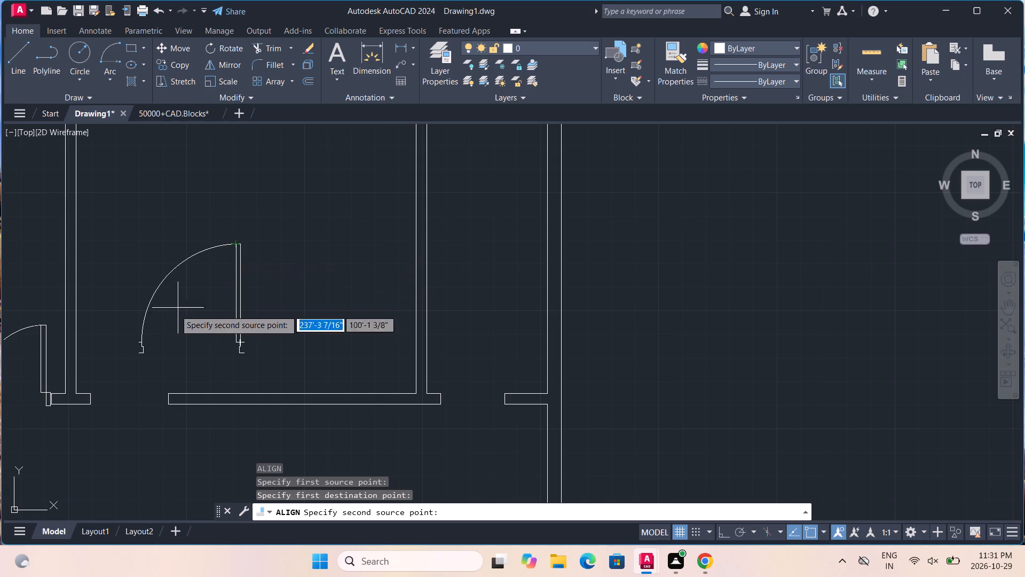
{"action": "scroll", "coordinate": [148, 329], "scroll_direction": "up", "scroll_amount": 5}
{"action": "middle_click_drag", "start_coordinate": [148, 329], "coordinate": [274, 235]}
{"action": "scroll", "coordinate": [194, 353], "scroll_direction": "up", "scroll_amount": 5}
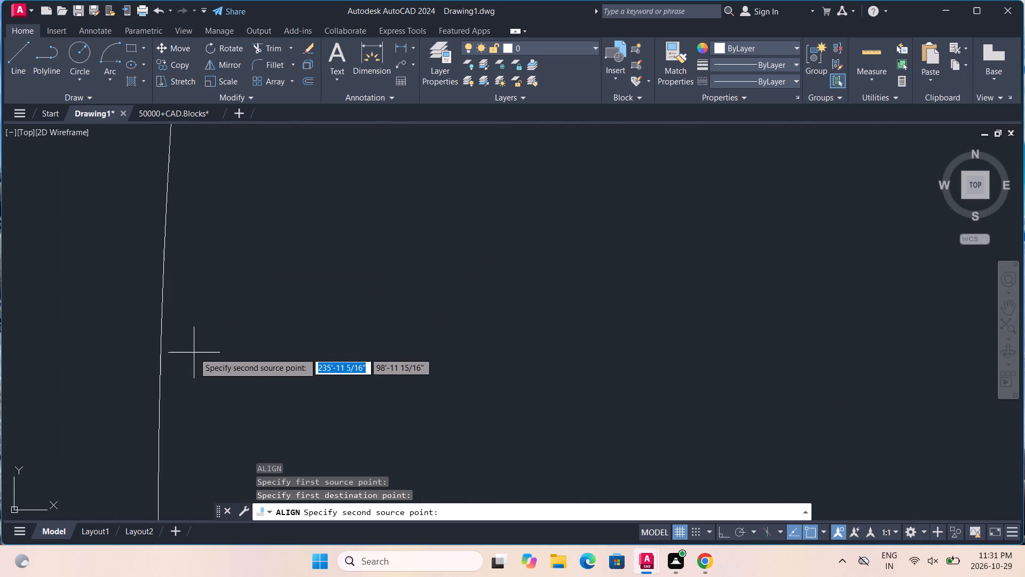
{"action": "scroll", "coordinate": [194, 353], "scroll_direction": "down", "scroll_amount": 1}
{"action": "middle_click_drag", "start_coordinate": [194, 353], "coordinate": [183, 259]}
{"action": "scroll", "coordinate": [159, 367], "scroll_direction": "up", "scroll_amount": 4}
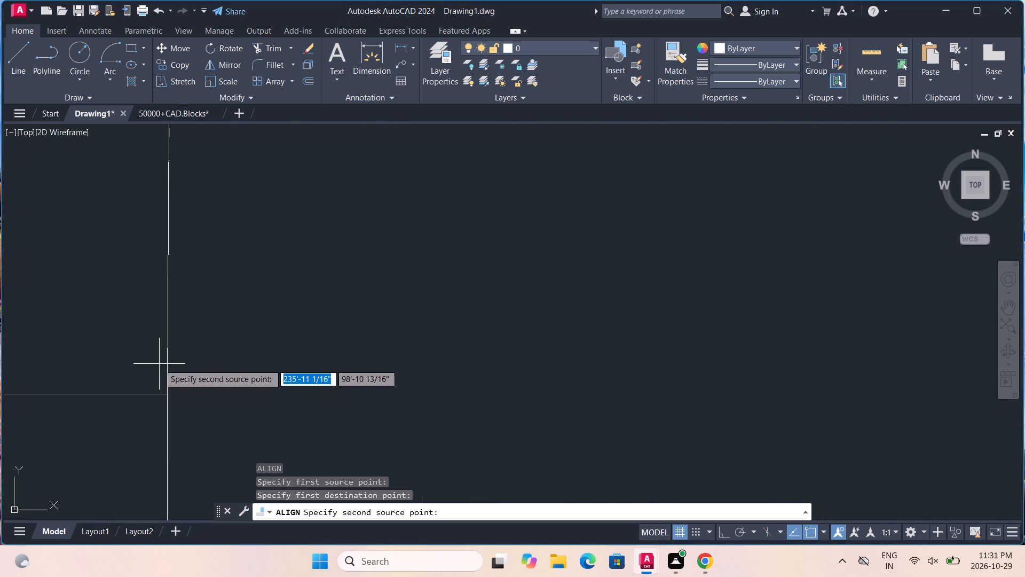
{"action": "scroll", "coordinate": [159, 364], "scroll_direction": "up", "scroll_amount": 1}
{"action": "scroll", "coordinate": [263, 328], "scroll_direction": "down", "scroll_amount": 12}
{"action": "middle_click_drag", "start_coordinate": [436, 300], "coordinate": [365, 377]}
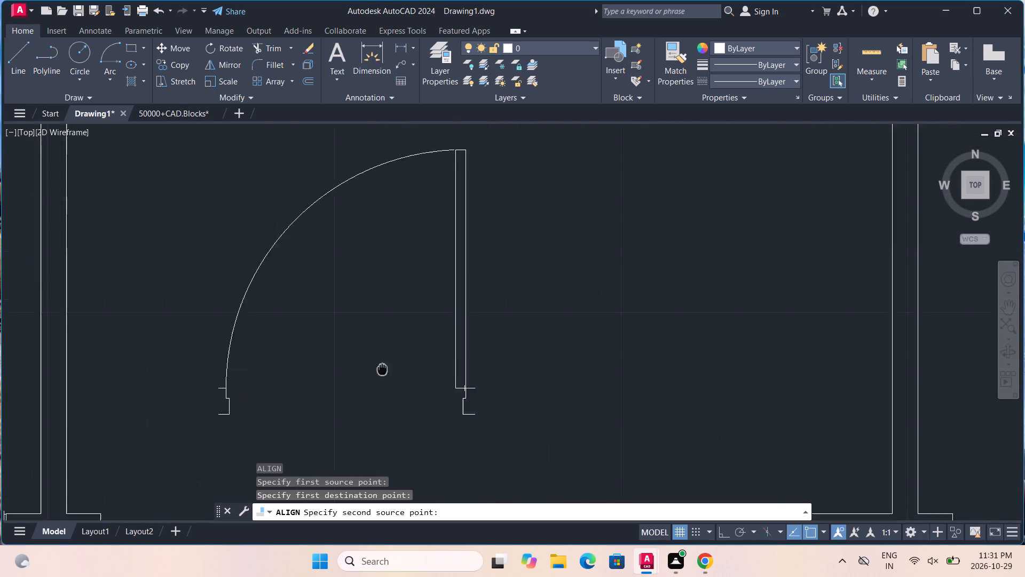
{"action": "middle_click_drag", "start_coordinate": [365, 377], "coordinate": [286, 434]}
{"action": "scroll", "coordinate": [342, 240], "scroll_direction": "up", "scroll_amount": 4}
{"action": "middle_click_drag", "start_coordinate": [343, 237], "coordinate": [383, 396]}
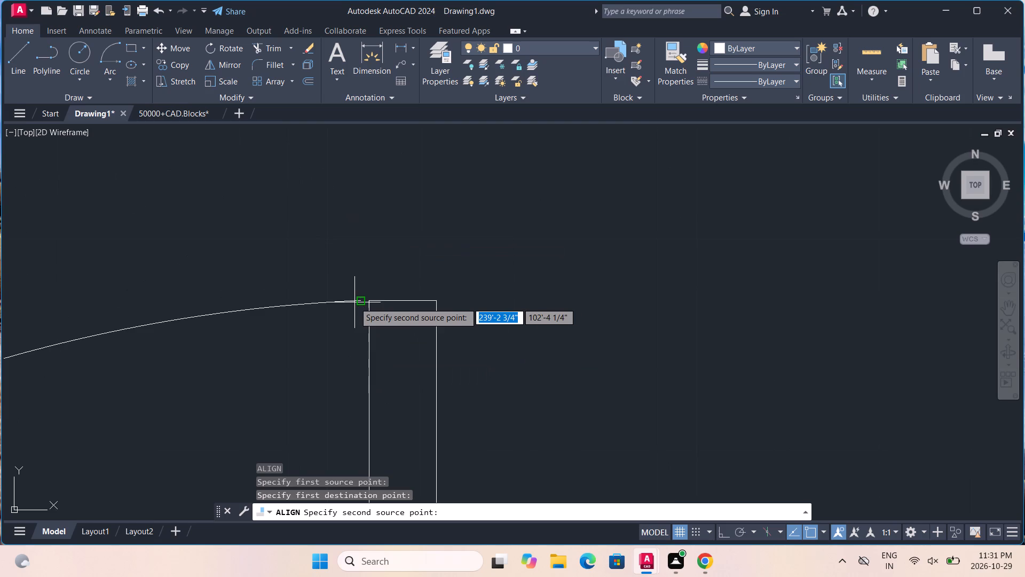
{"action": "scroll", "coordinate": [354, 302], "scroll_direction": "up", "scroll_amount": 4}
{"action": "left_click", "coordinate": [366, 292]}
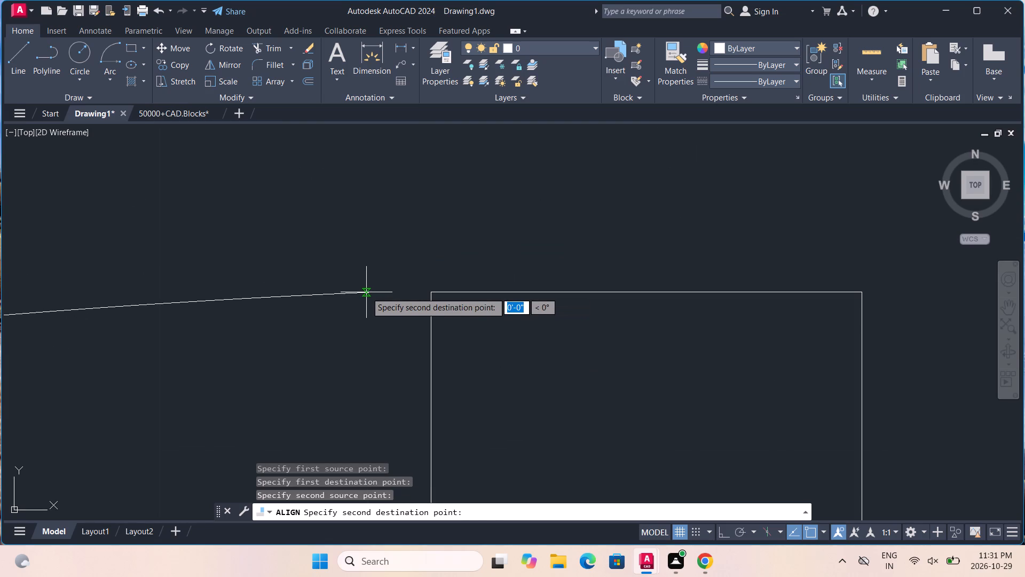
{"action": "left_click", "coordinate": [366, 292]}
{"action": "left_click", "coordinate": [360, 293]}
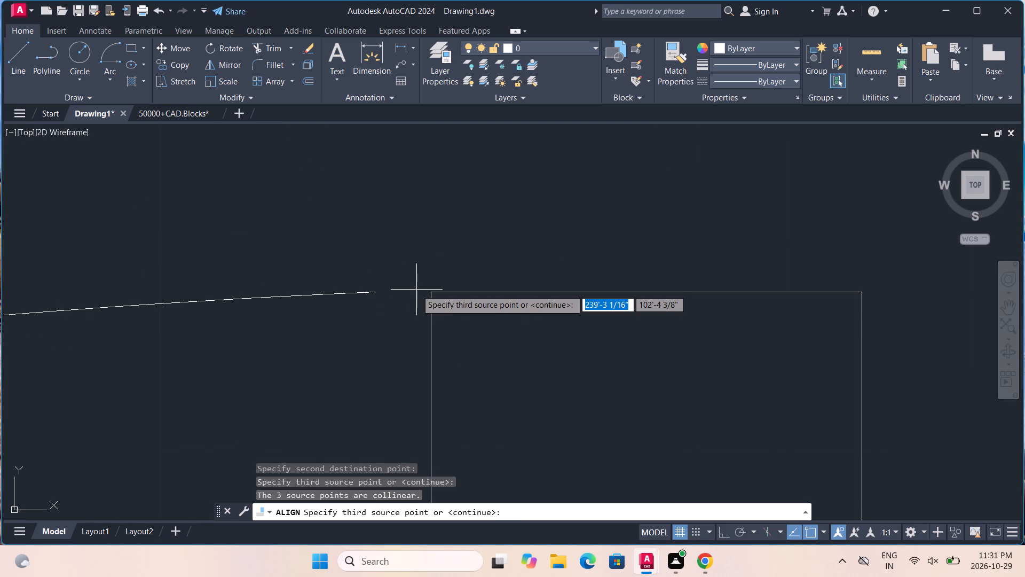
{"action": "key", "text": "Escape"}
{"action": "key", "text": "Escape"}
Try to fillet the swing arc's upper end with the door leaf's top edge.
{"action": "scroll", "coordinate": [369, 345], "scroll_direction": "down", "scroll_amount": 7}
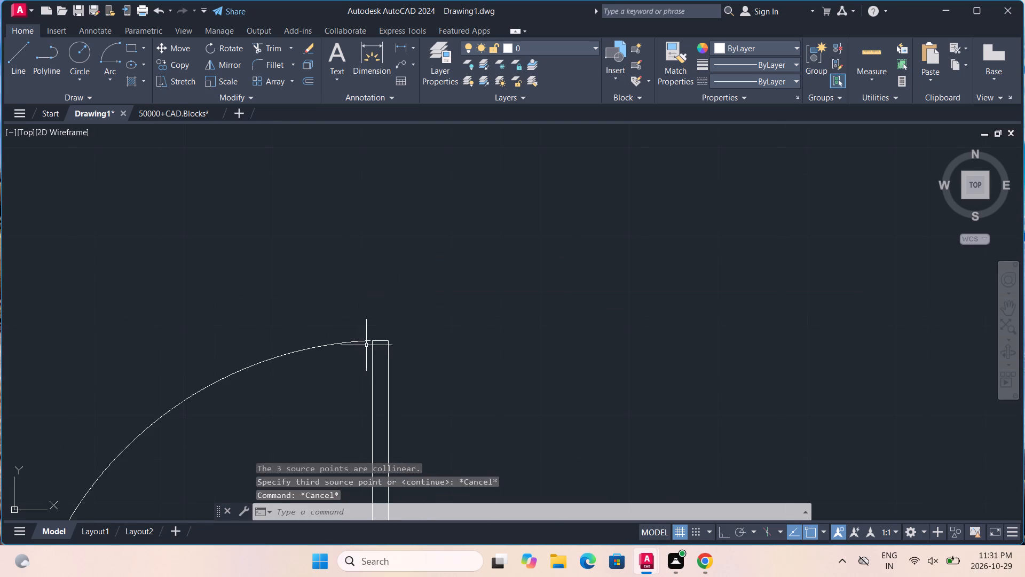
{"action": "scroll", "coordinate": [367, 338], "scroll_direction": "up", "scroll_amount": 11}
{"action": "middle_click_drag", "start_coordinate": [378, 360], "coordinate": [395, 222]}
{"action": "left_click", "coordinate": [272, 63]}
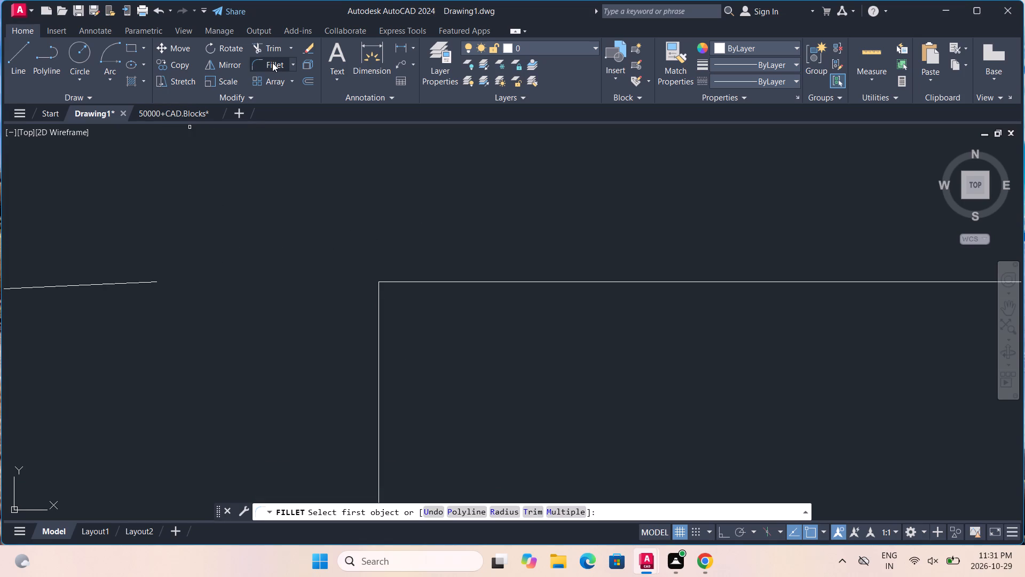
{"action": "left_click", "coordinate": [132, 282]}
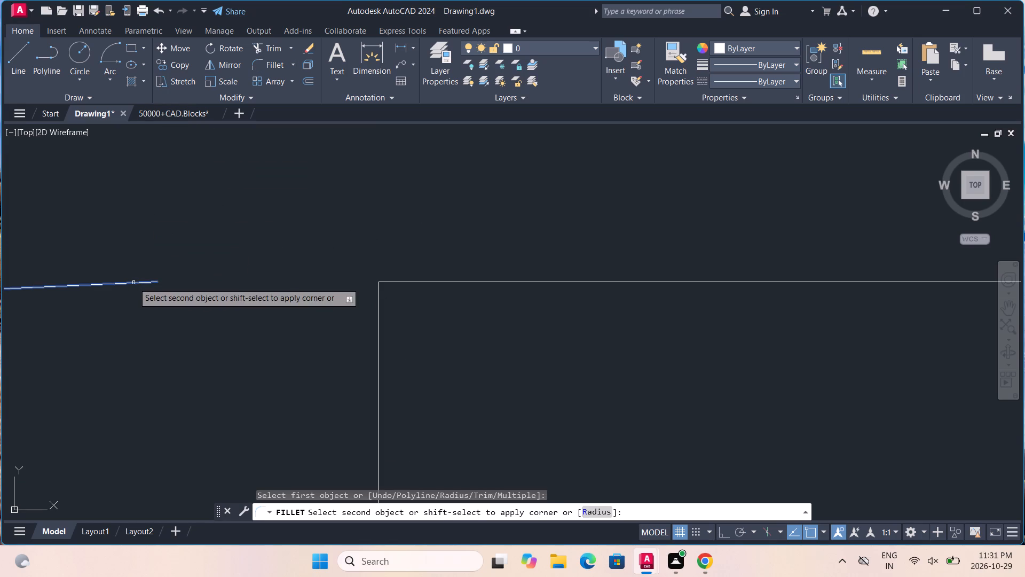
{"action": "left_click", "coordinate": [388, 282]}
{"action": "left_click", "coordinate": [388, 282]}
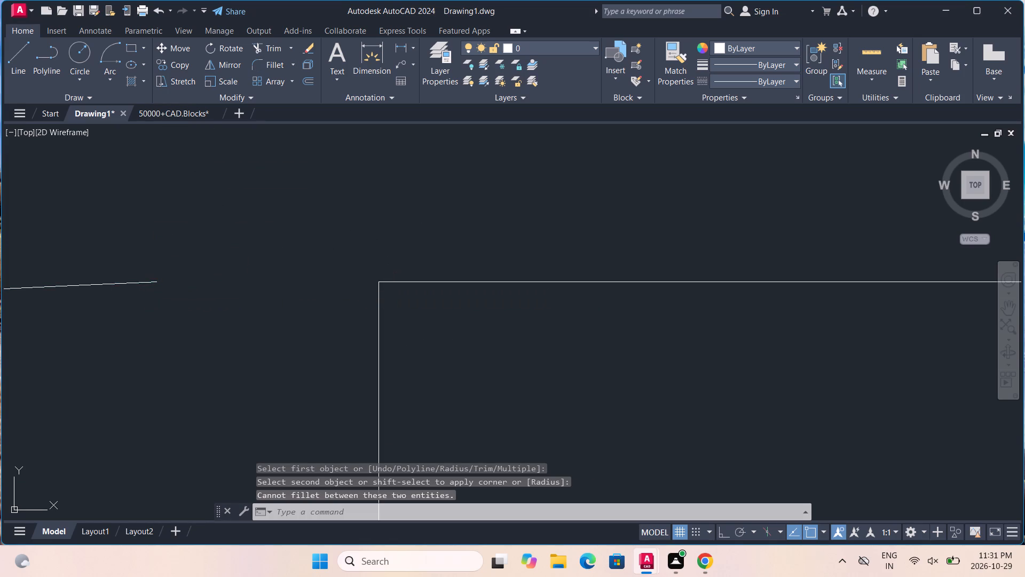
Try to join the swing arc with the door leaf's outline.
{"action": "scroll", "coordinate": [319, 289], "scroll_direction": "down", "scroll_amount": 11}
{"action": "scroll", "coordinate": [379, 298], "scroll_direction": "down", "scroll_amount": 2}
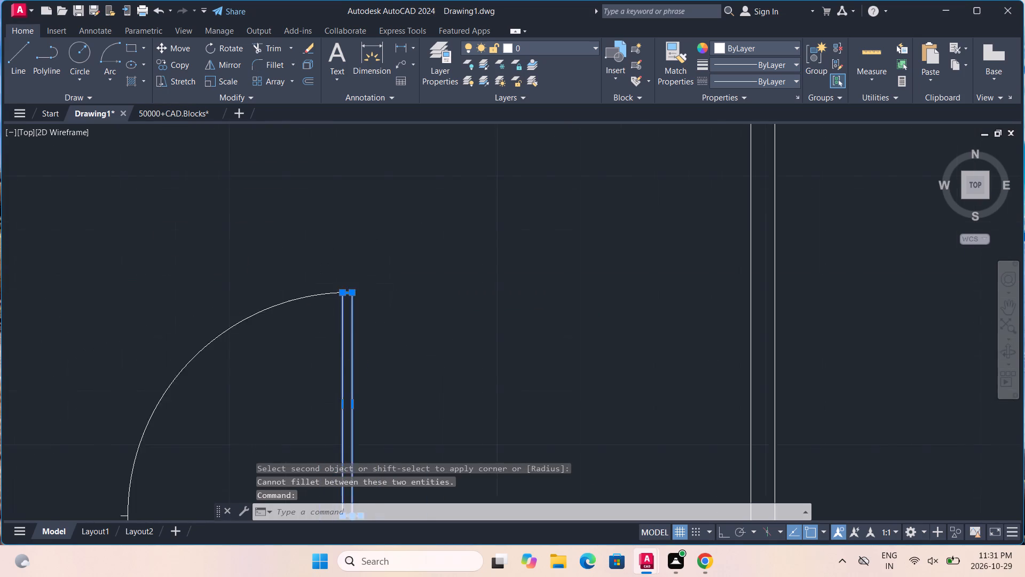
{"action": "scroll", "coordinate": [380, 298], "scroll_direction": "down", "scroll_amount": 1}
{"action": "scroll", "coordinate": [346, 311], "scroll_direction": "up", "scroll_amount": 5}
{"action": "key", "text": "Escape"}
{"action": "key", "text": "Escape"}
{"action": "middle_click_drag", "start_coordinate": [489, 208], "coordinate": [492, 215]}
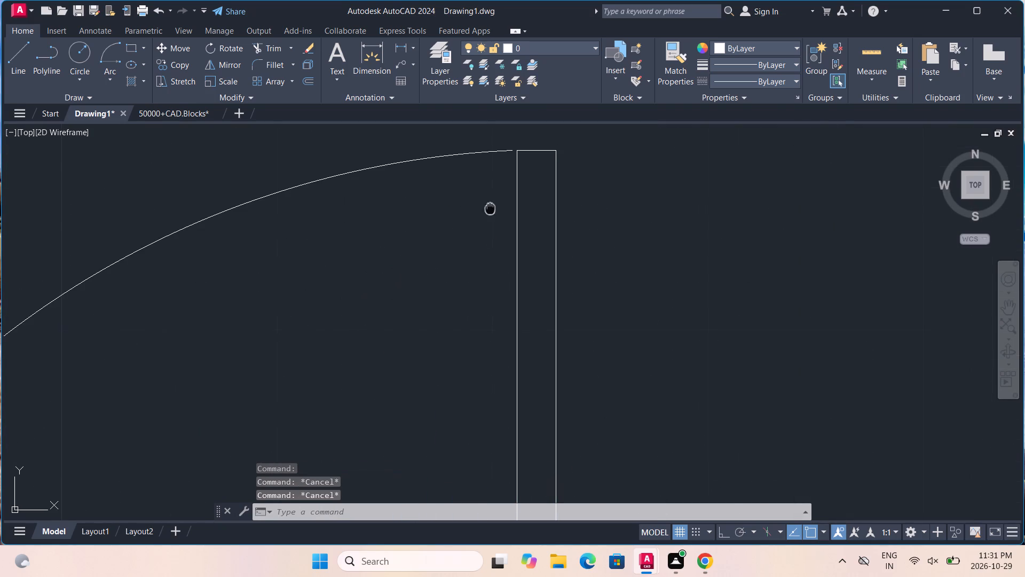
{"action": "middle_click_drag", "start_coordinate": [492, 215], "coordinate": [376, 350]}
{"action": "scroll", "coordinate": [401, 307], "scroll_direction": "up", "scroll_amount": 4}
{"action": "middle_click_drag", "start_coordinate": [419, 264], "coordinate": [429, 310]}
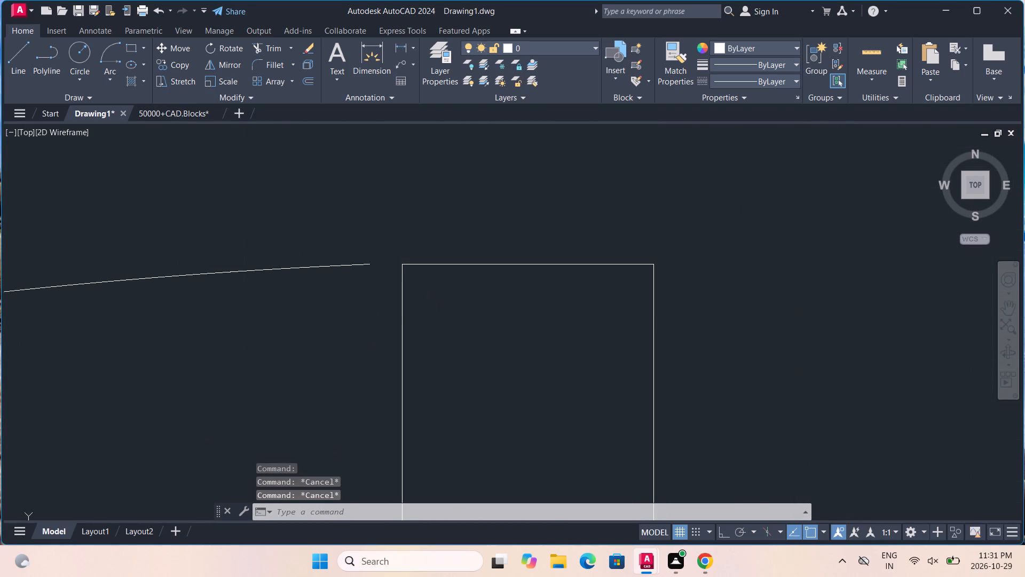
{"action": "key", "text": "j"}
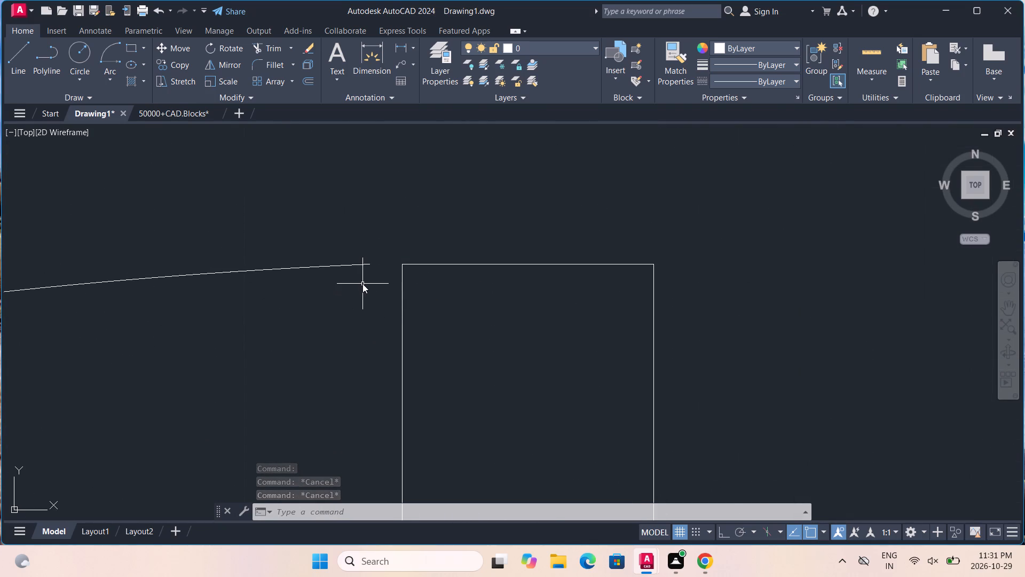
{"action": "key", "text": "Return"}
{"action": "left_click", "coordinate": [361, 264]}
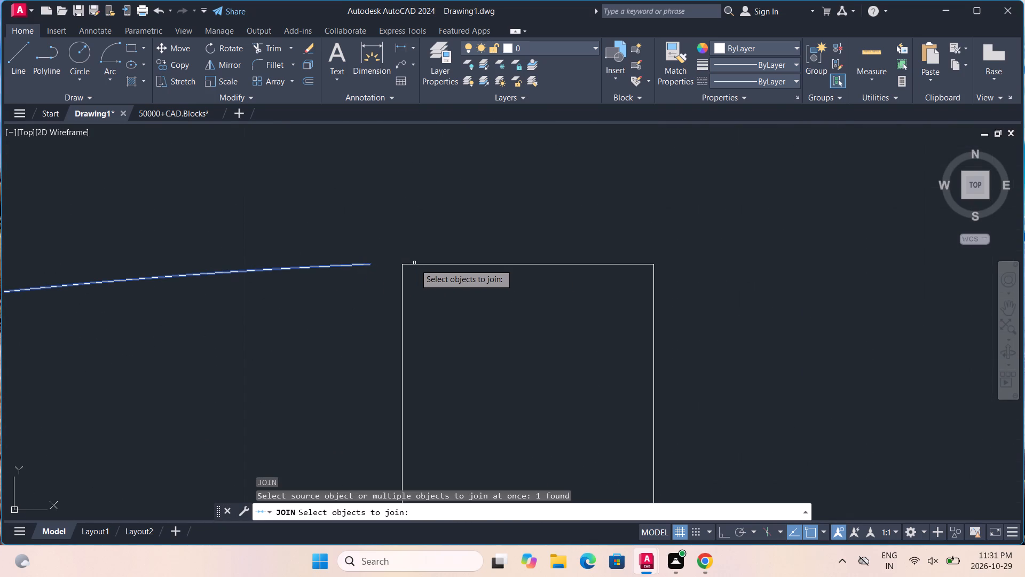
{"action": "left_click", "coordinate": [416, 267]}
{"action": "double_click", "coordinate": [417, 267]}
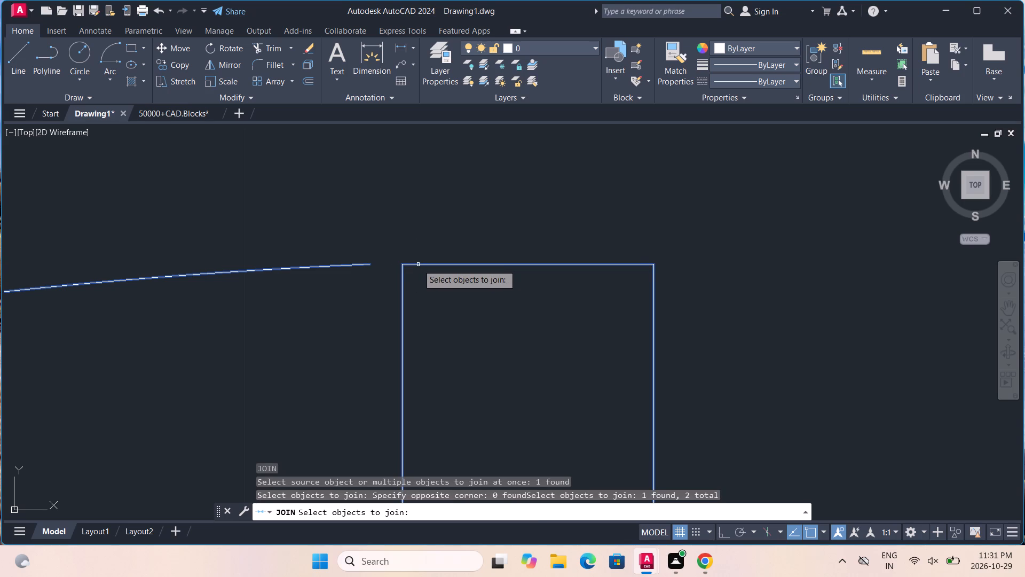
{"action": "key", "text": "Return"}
Explode the door leaf's outline into separate lines.
{"action": "scroll", "coordinate": [359, 337], "scroll_direction": "down", "scroll_amount": 10}
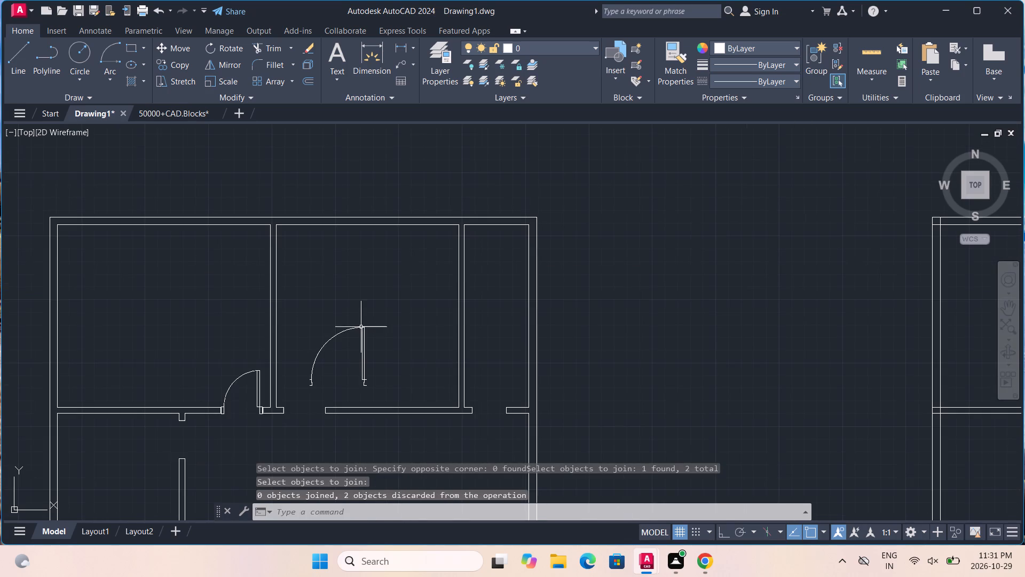
{"action": "scroll", "coordinate": [367, 336], "scroll_direction": "up", "scroll_amount": 5}
{"action": "left_click_drag", "start_coordinate": [366, 355], "coordinate": [227, 334]}
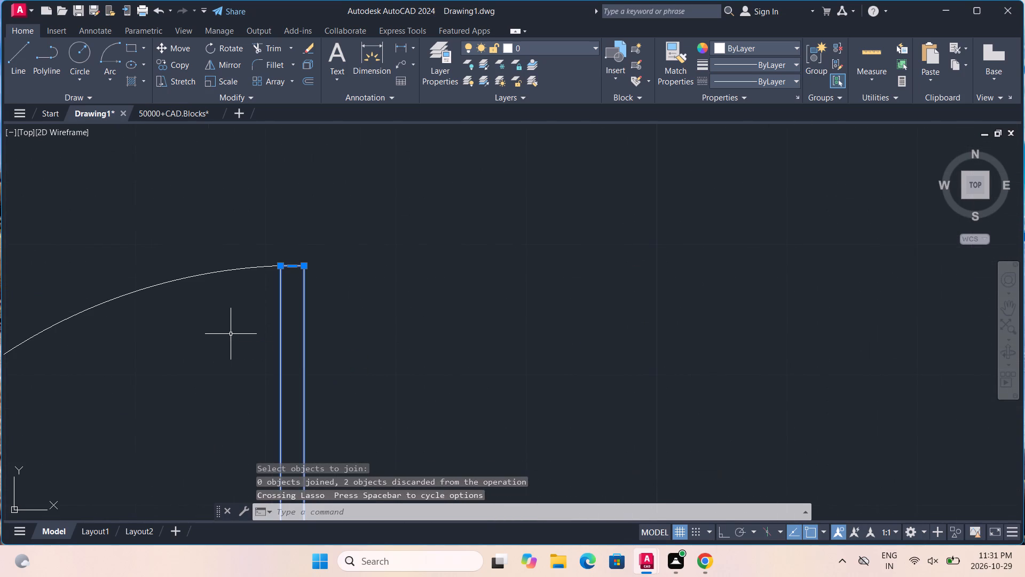
{"action": "key", "text": "x"}
{"action": "key", "text": "Return"}
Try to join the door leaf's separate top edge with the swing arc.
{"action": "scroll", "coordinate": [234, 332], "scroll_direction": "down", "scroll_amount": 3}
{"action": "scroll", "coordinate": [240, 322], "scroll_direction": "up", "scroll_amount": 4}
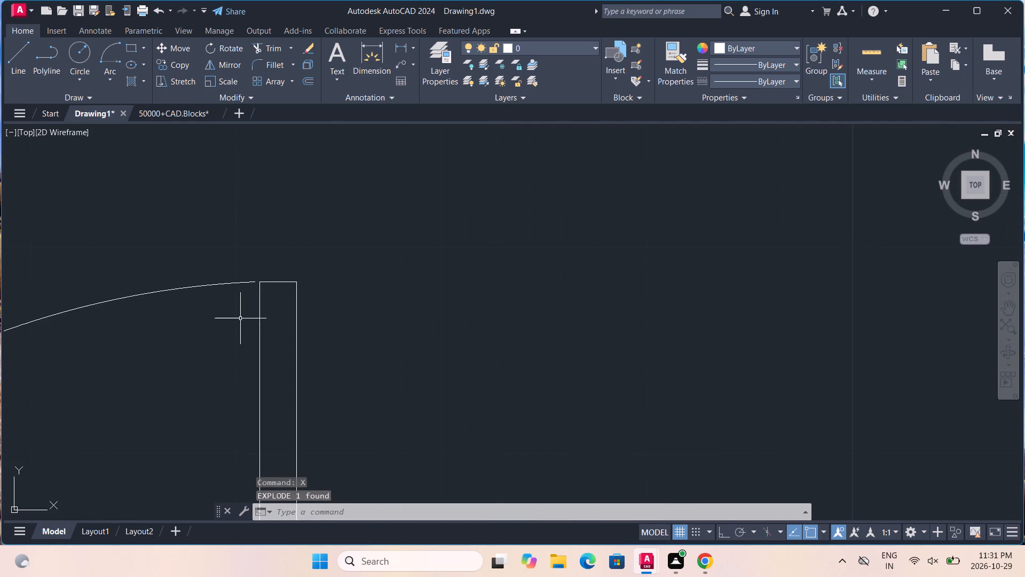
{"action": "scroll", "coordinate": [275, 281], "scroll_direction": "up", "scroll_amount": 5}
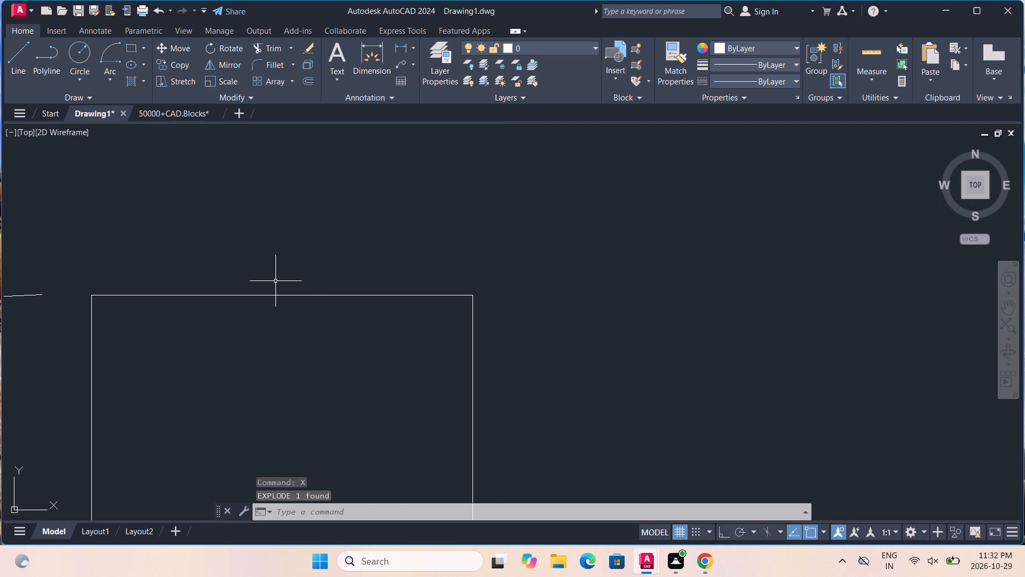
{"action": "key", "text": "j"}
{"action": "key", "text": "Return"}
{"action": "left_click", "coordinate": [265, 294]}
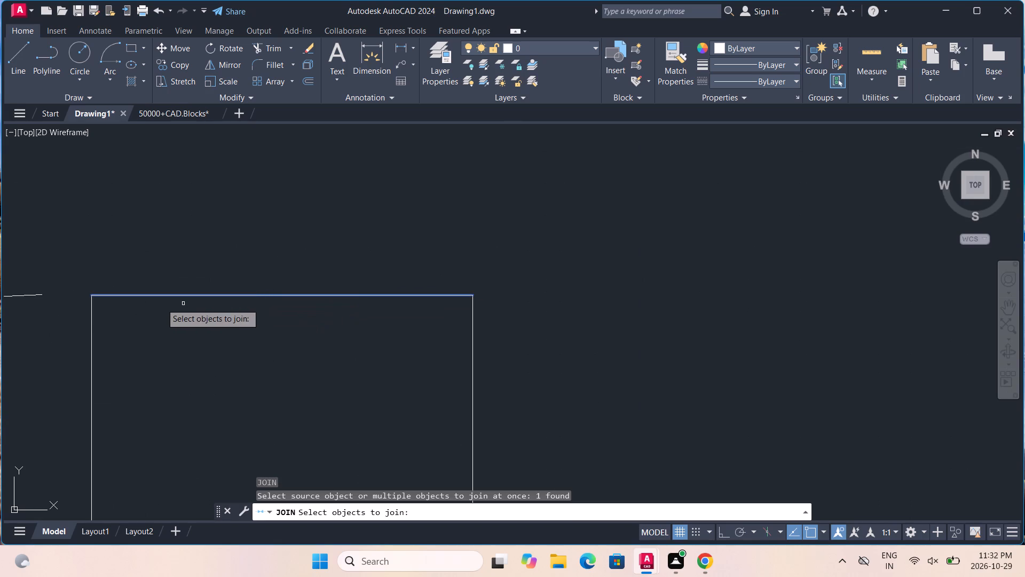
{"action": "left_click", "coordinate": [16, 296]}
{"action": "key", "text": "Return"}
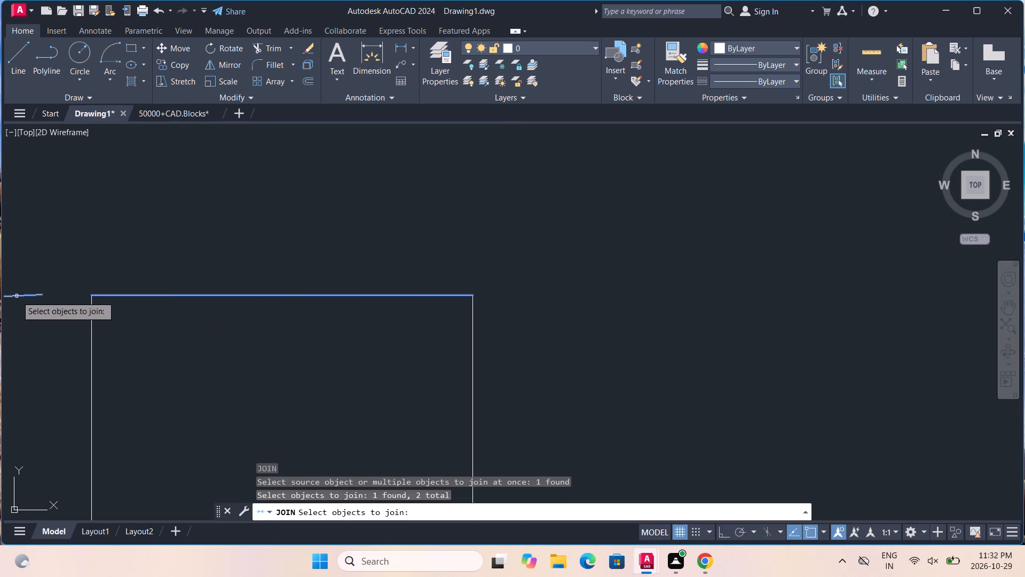
Examine where the swing arc's lower end meets the opposite jamb.
{"action": "scroll", "coordinate": [47, 296], "scroll_direction": "down", "scroll_amount": 1}
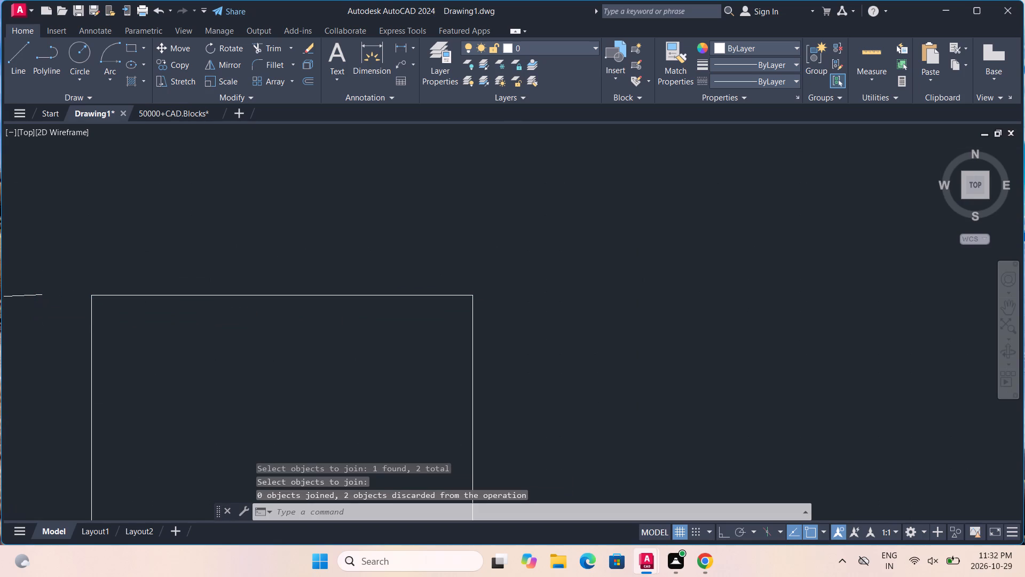
{"action": "middle_click_drag", "start_coordinate": [81, 322], "coordinate": [298, 281]}
{"action": "scroll", "coordinate": [344, 271], "scroll_direction": "down", "scroll_amount": 5}
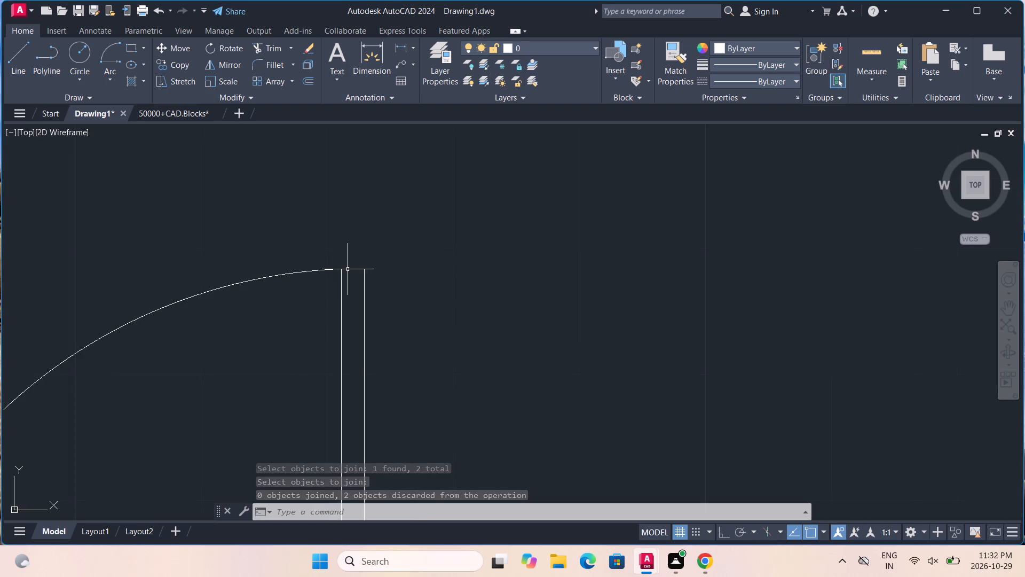
{"action": "scroll", "coordinate": [285, 321], "scroll_direction": "down", "scroll_amount": 3}
{"action": "scroll", "coordinate": [170, 441], "scroll_direction": "up", "scroll_amount": 5}
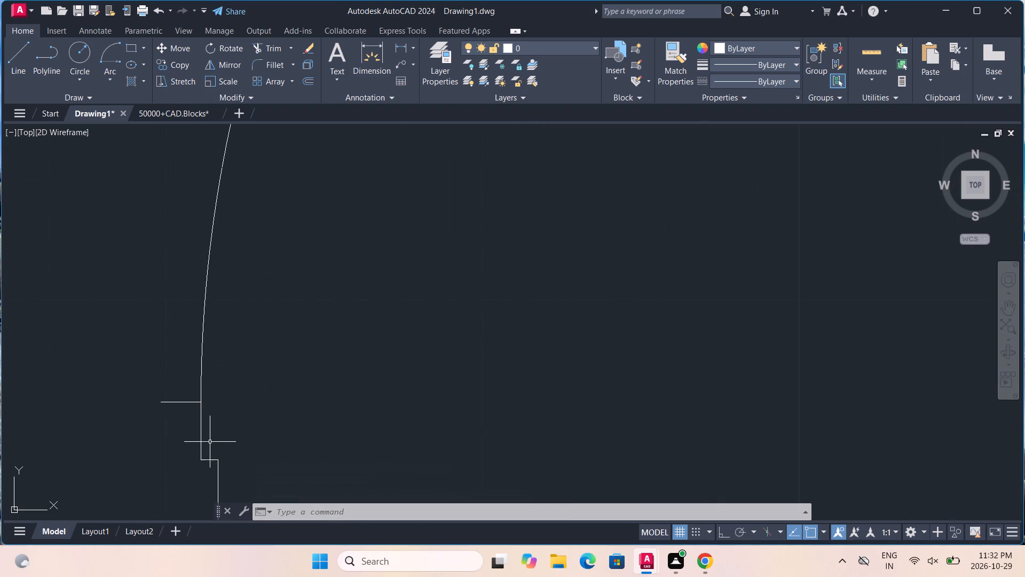
{"action": "scroll", "coordinate": [202, 415], "scroll_direction": "up", "scroll_amount": 6}
{"action": "middle_click_drag", "start_coordinate": [294, 316], "coordinate": [96, 576]}
{"action": "scroll", "coordinate": [120, 495], "scroll_direction": "down", "scroll_amount": 4}
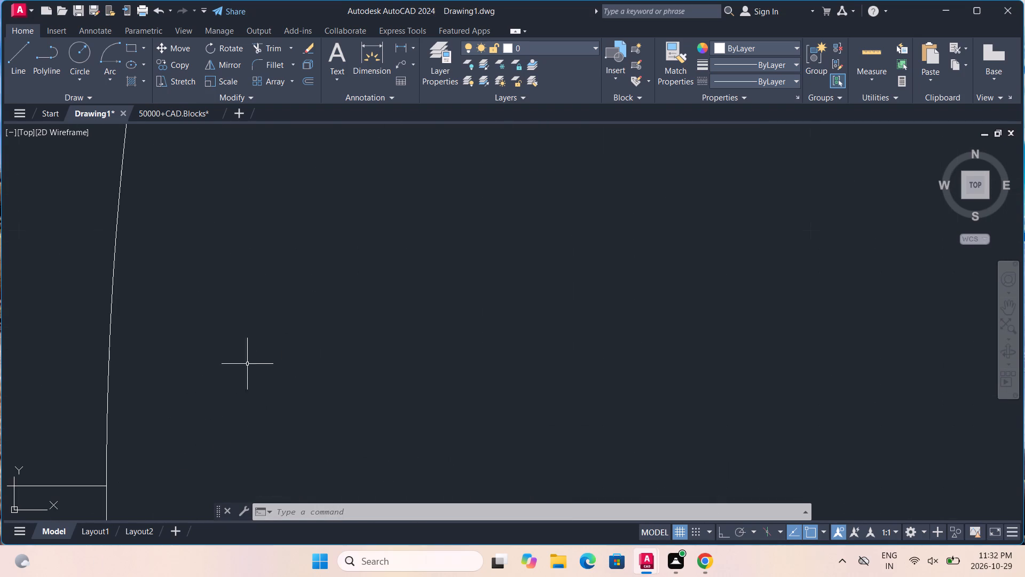
Extend the door leaf's top edge across the gap to the swing arc's upper end.
{"action": "scroll", "coordinate": [303, 323], "scroll_direction": "down", "scroll_amount": 7}
{"action": "middle_click_drag", "start_coordinate": [437, 267], "coordinate": [345, 450]}
{"action": "scroll", "coordinate": [404, 326], "scroll_direction": "up", "scroll_amount": 5}
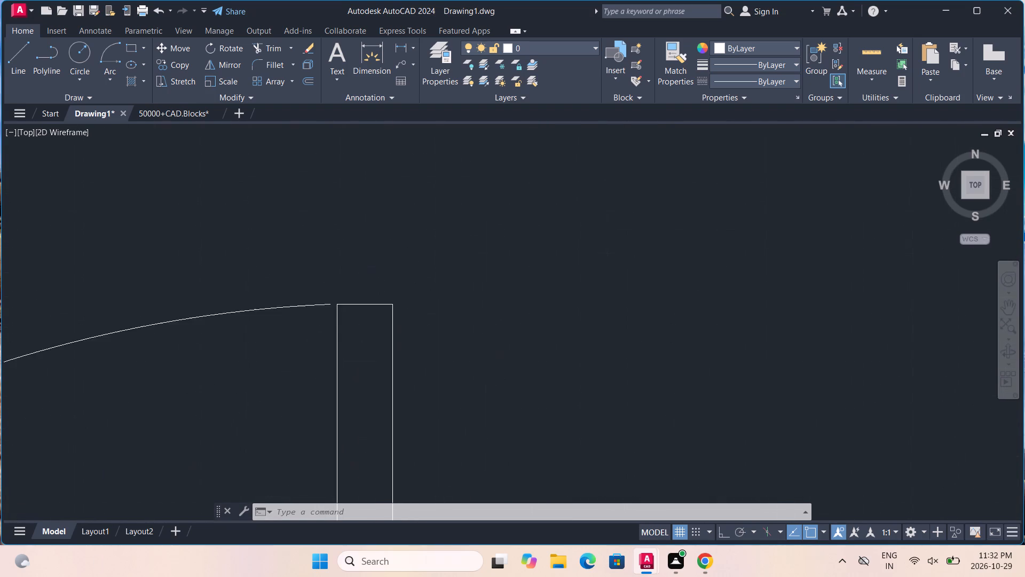
{"action": "scroll", "coordinate": [310, 319], "scroll_direction": "up", "scroll_amount": 1}
{"action": "middle_click_drag", "start_coordinate": [310, 319], "coordinate": [368, 396]}
{"action": "scroll", "coordinate": [342, 377], "scroll_direction": "up", "scroll_amount": 5}
{"action": "middle_click_drag", "start_coordinate": [342, 377], "coordinate": [354, 445]}
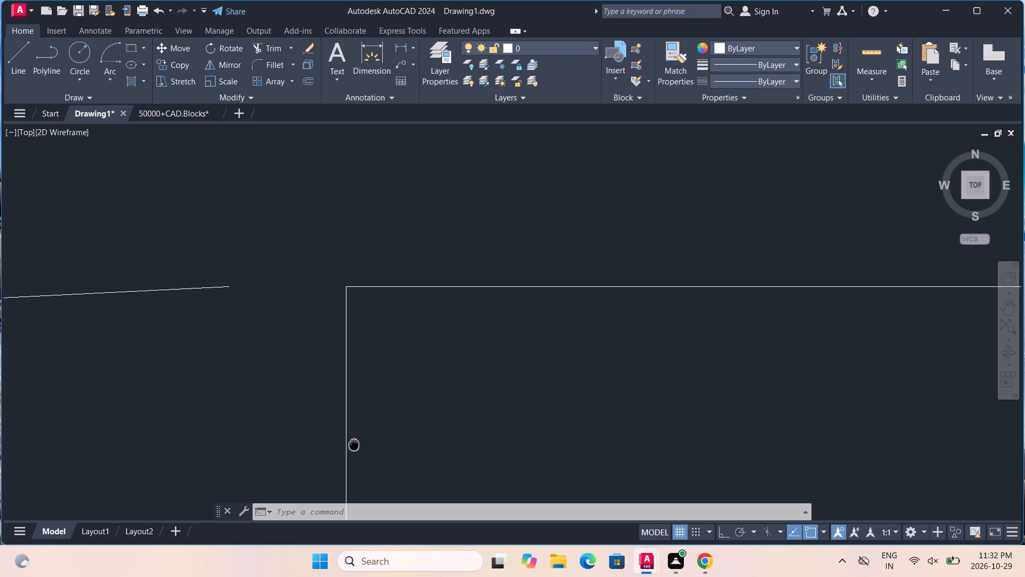
{"action": "middle_click_drag", "start_coordinate": [354, 445], "coordinate": [353, 445]}
{"action": "left_click", "coordinate": [218, 289]}
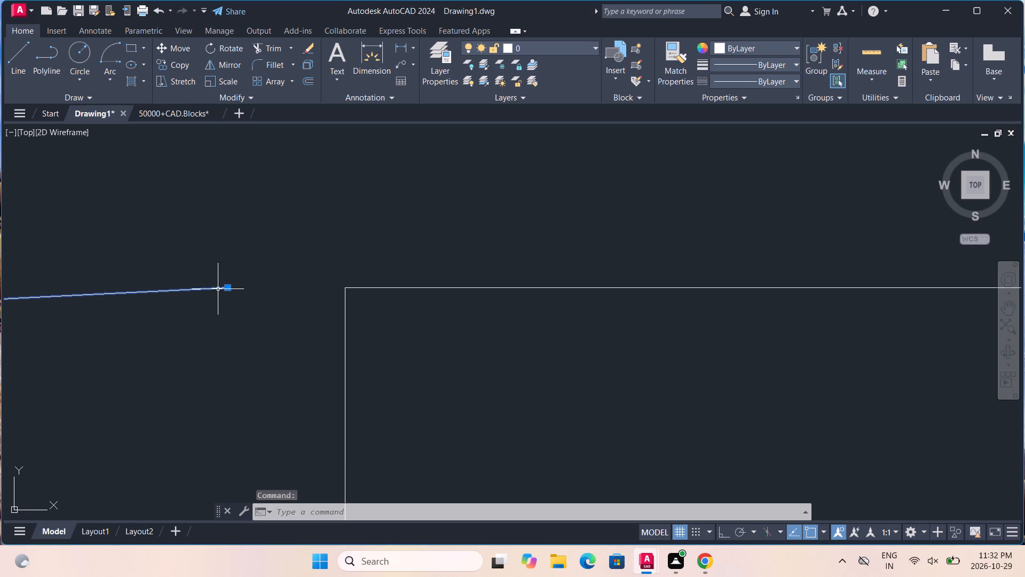
{"action": "key", "text": "e"}
{"action": "key", "text": "x"}
{"action": "key", "text": "Return"}
{"action": "left_click", "coordinate": [218, 286]}
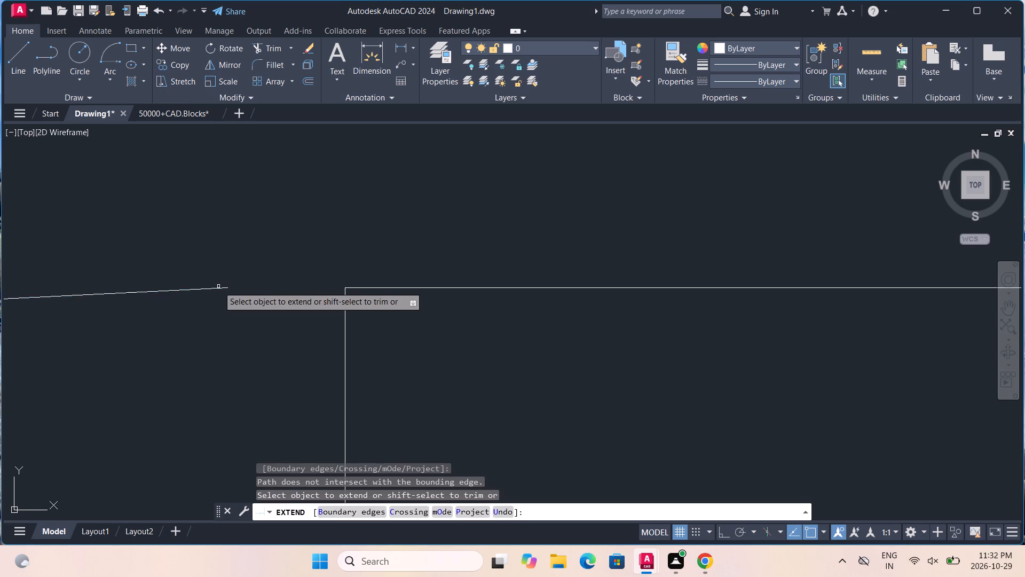
{"action": "left_click", "coordinate": [349, 285]}
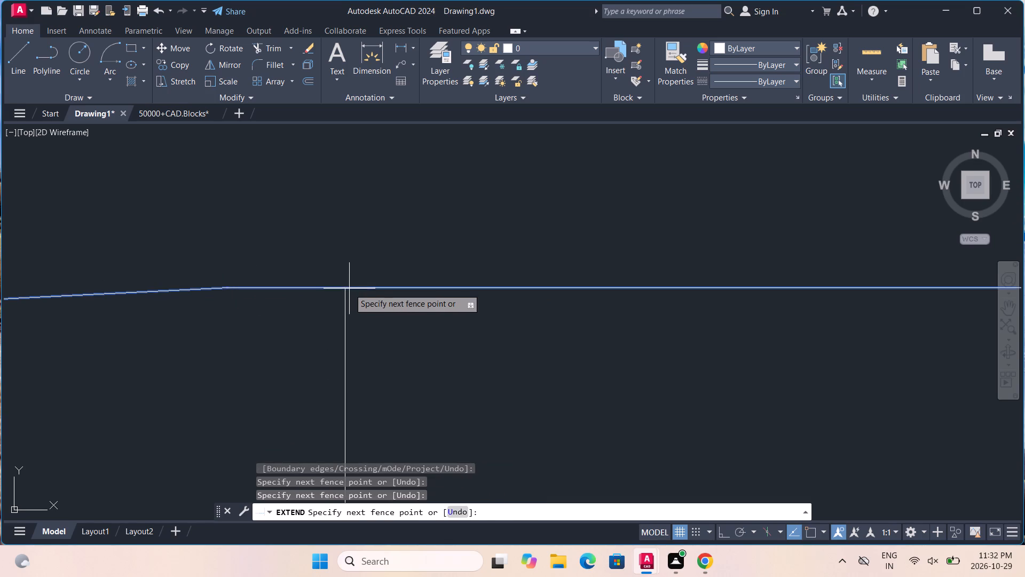
{"action": "left_click", "coordinate": [349, 288]}
{"action": "scroll", "coordinate": [344, 297], "scroll_direction": "down", "scroll_amount": 5}
{"action": "scroll", "coordinate": [338, 289], "scroll_direction": "up", "scroll_amount": 2}
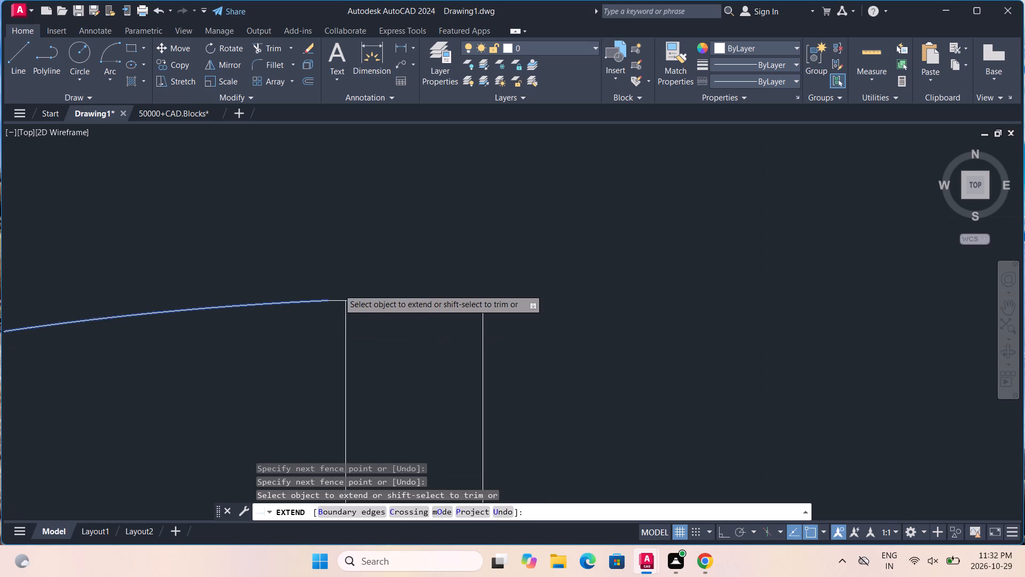
{"action": "scroll", "coordinate": [338, 289], "scroll_direction": "up", "scroll_amount": 3}
{"action": "scroll", "coordinate": [255, 362], "scroll_direction": "up", "scroll_amount": 5}
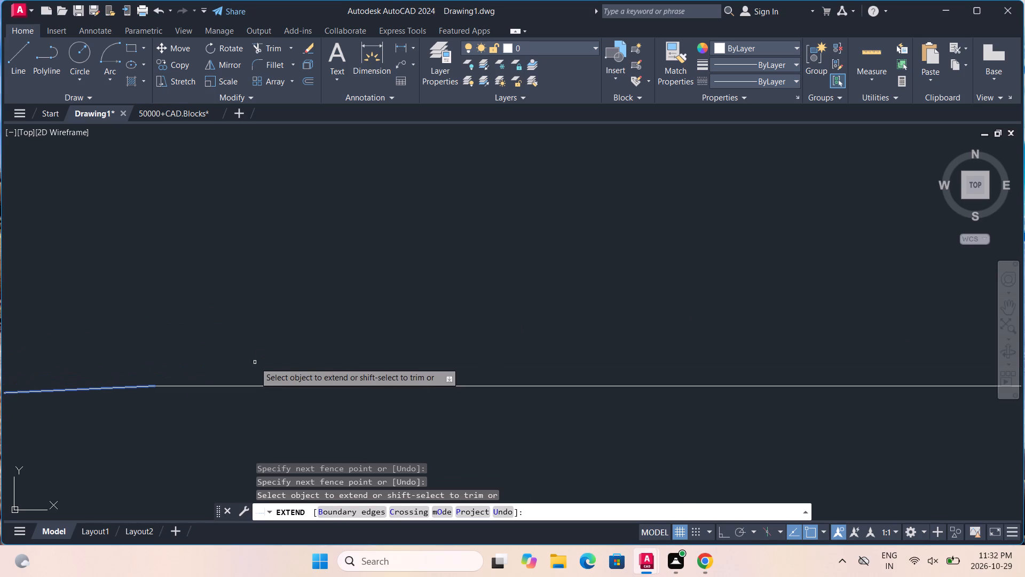
{"action": "key", "text": "Escape"}
Examine the door leaf's lower end and its corners at the hinge-side jamb.
{"action": "scroll", "coordinate": [255, 362], "scroll_direction": "down", "scroll_amount": 20}
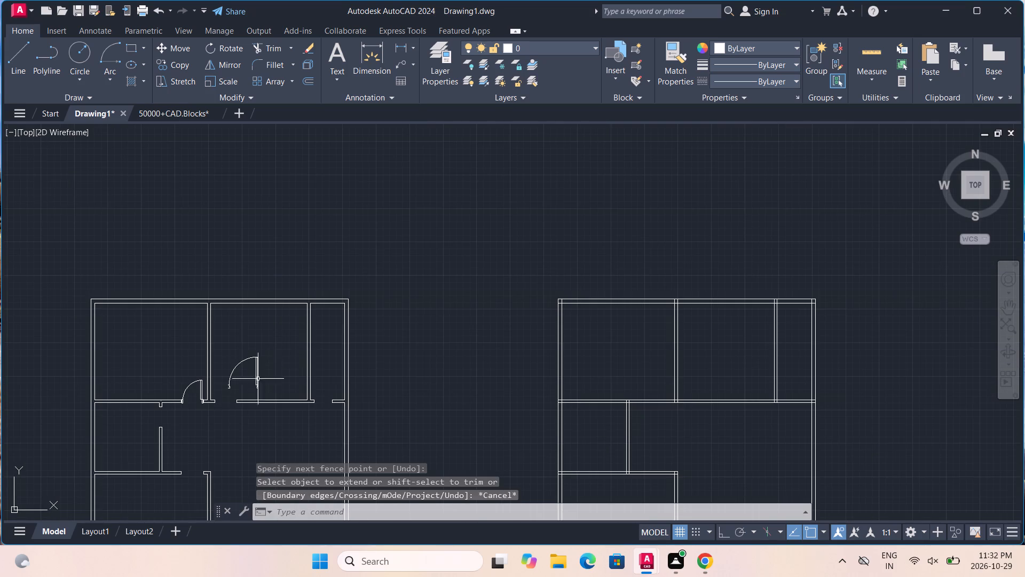
{"action": "scroll", "coordinate": [226, 387], "scroll_direction": "up", "scroll_amount": 6}
{"action": "scroll", "coordinate": [686, 383], "scroll_direction": "up", "scroll_amount": 5}
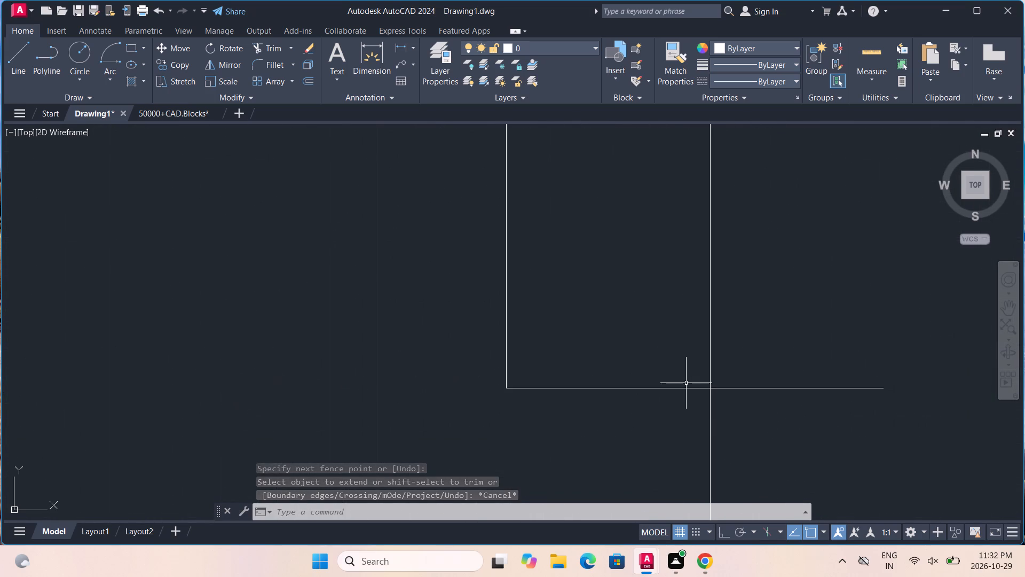
{"action": "middle_click_drag", "start_coordinate": [709, 395], "coordinate": [664, 246]}
{"action": "scroll", "coordinate": [664, 423], "scroll_direction": "up", "scroll_amount": 3}
{"action": "middle_click_drag", "start_coordinate": [660, 414], "coordinate": [658, 386]}
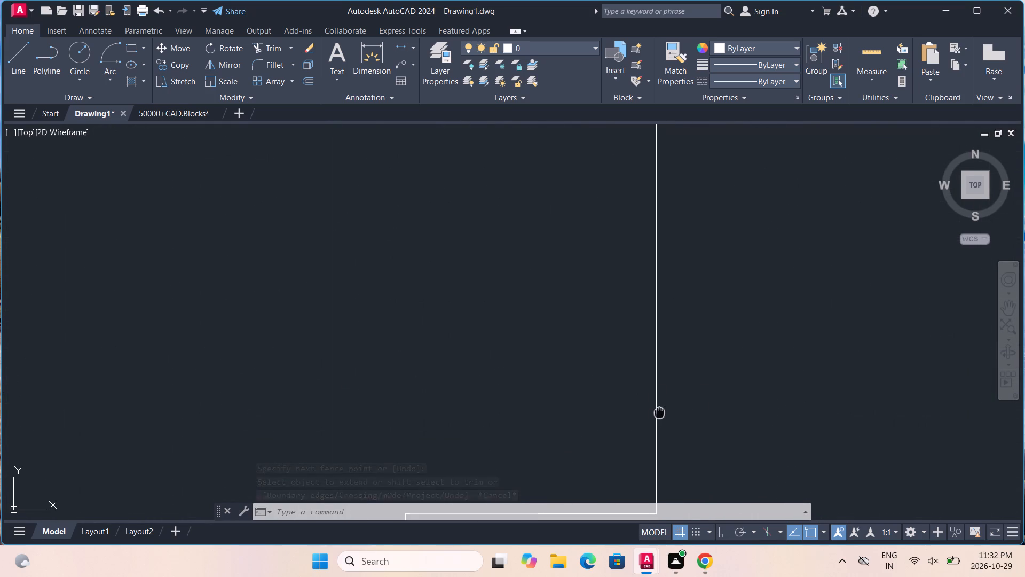
{"action": "middle_click_drag", "start_coordinate": [658, 386], "coordinate": [650, 234]}
{"action": "scroll", "coordinate": [650, 347], "scroll_direction": "up", "scroll_amount": 4}
{"action": "scroll", "coordinate": [650, 345], "scroll_direction": "down", "scroll_amount": 9}
{"action": "scroll", "coordinate": [650, 342], "scroll_direction": "up", "scroll_amount": 1}
{"action": "scroll", "coordinate": [650, 342], "scroll_direction": "down", "scroll_amount": 3}
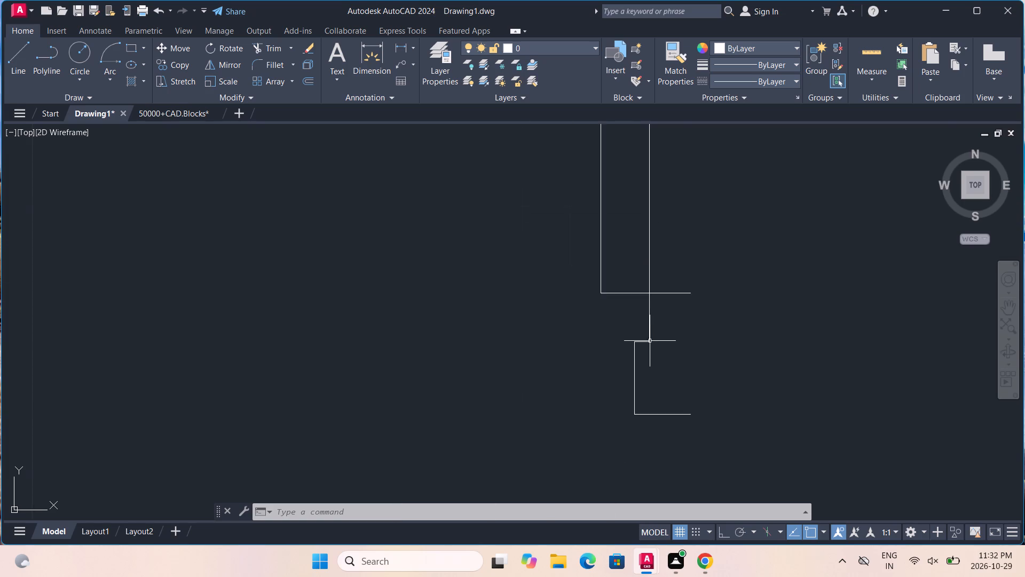
{"action": "scroll", "coordinate": [650, 341], "scroll_direction": "down", "scroll_amount": 2}
{"action": "key", "text": "Escape"}
{"action": "key", "text": "Escape"}
{"action": "key", "text": "Escape"}
{"action": "key", "text": "Escape"}
Erase the smaller door block from the opening in the upper-left room's bottom wall.
{"action": "scroll", "coordinate": [500, 346], "scroll_direction": "down", "scroll_amount": 3}
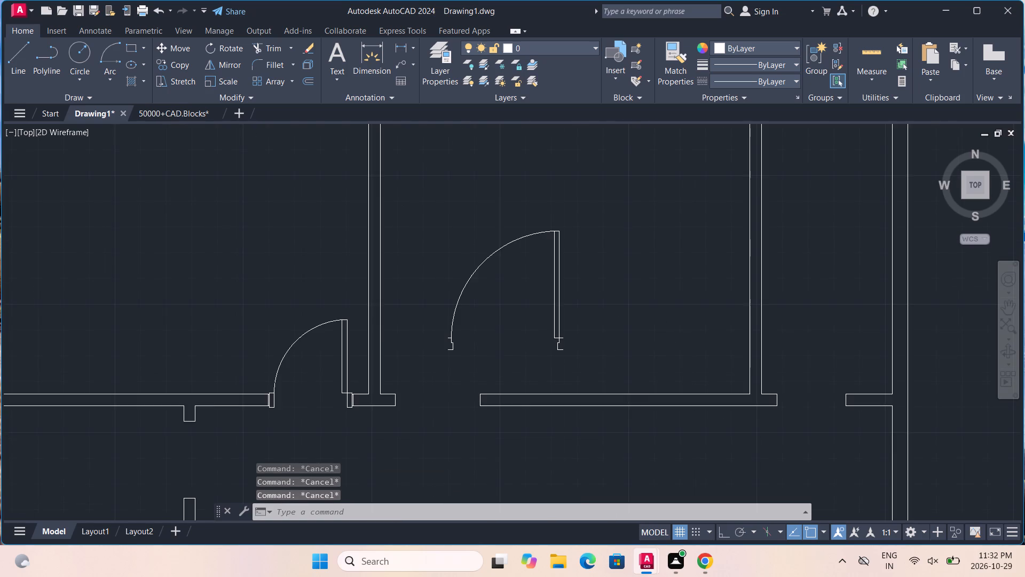
{"action": "left_click", "coordinate": [405, 349]}
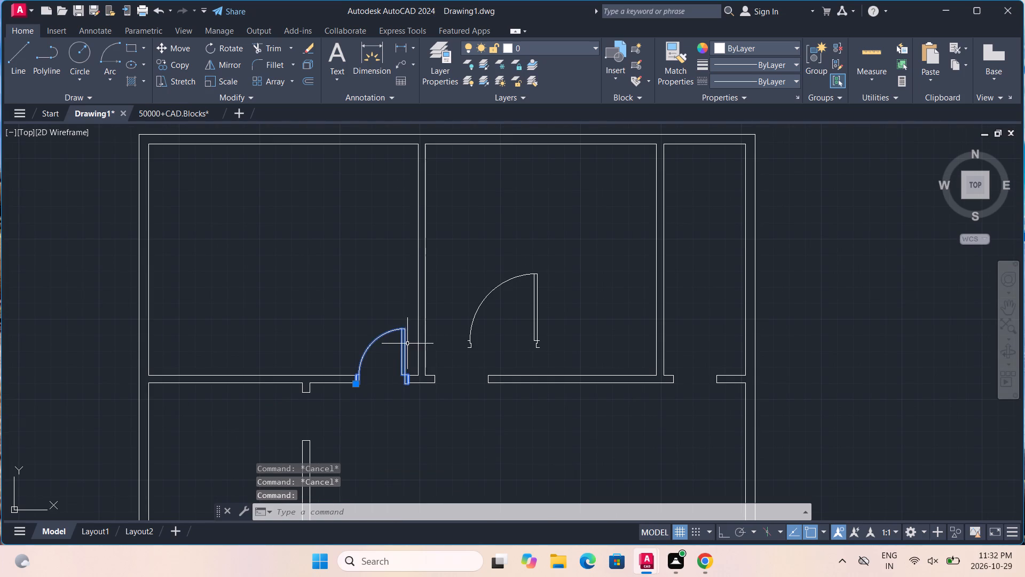
{"action": "key", "text": "Delete"}
Group the remaining door's swing arc, leaf lines and both jamb outlines into one unnamed group.
{"action": "left_click_drag", "start_coordinate": [546, 353], "coordinate": [459, 360]}
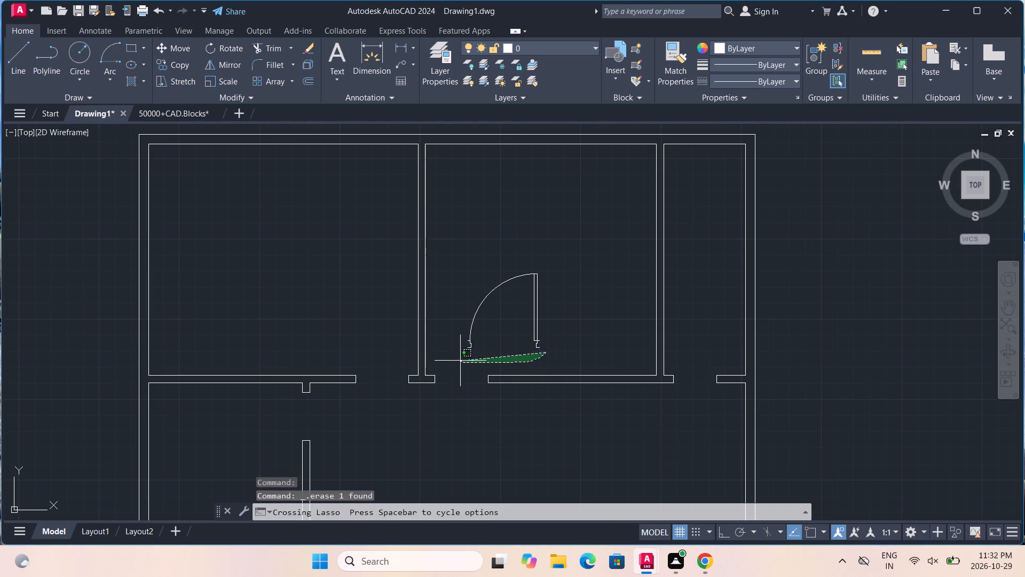
{"action": "left_click_drag", "start_coordinate": [459, 360], "coordinate": [573, 245]}
{"action": "scroll", "coordinate": [547, 326], "scroll_direction": "up", "scroll_amount": 4}
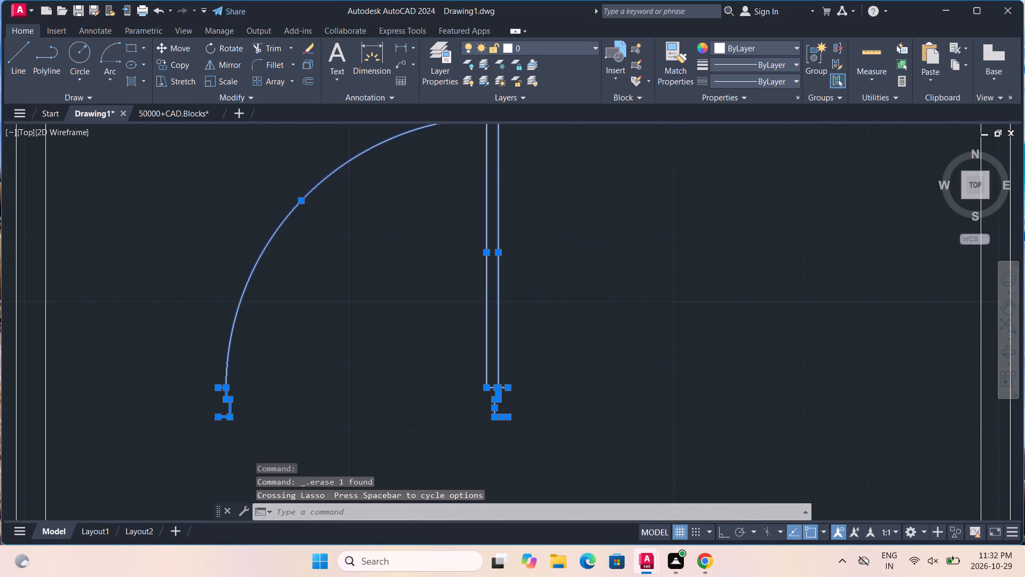
{"action": "middle_click_drag", "start_coordinate": [540, 342], "coordinate": [534, 293]}
{"action": "right_click", "coordinate": [529, 294]}
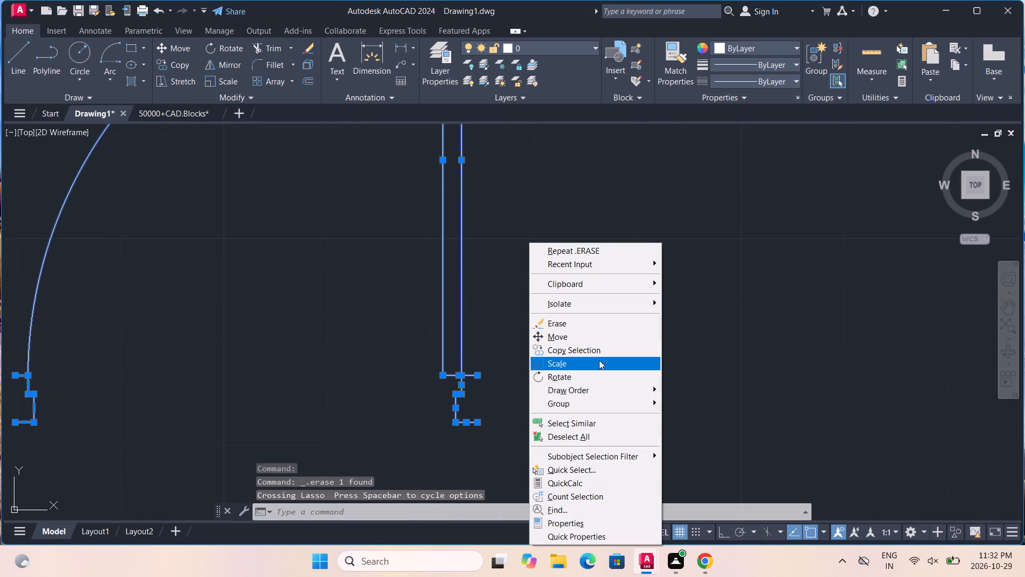
{"action": "left_click", "coordinate": [585, 404]}
{"action": "left_click", "coordinate": [666, 401]}
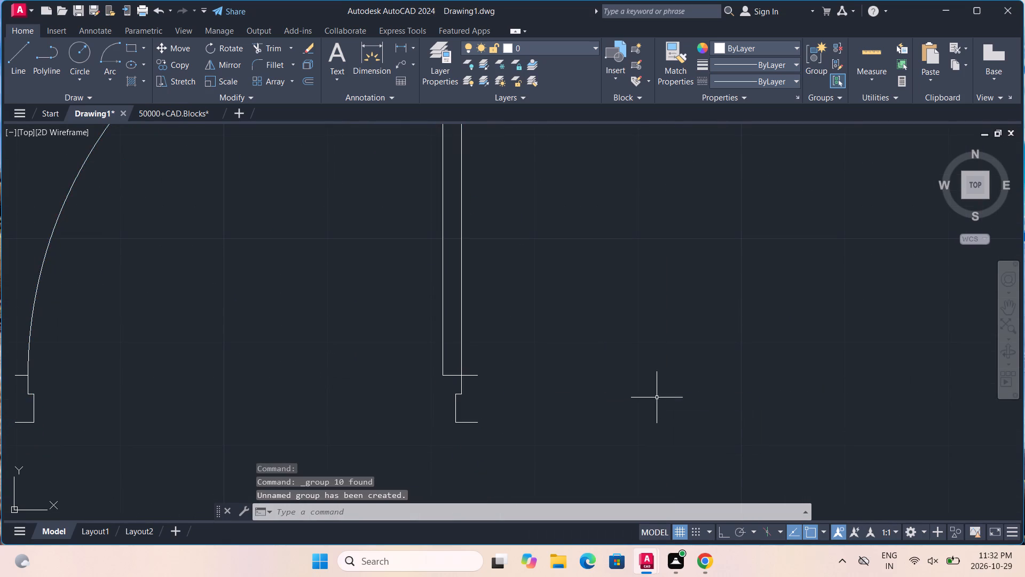
Check that the grouped door selects as a single object, leaving it deselected.
{"action": "scroll", "coordinate": [558, 379], "scroll_direction": "down", "scroll_amount": 3}
{"action": "left_click", "coordinate": [535, 390]}
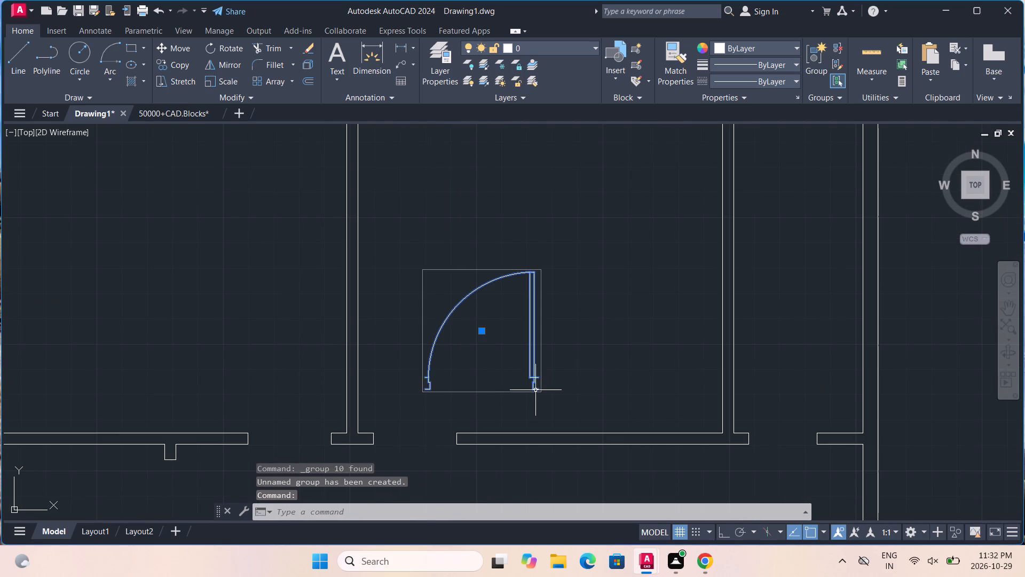
{"action": "key", "text": "Escape"}
{"action": "key", "text": "Escape"}
Draw a horizontal 2'9" line above the grouped door in the middle bedroom, with Ortho mode on.
{"action": "key", "text": "l"}
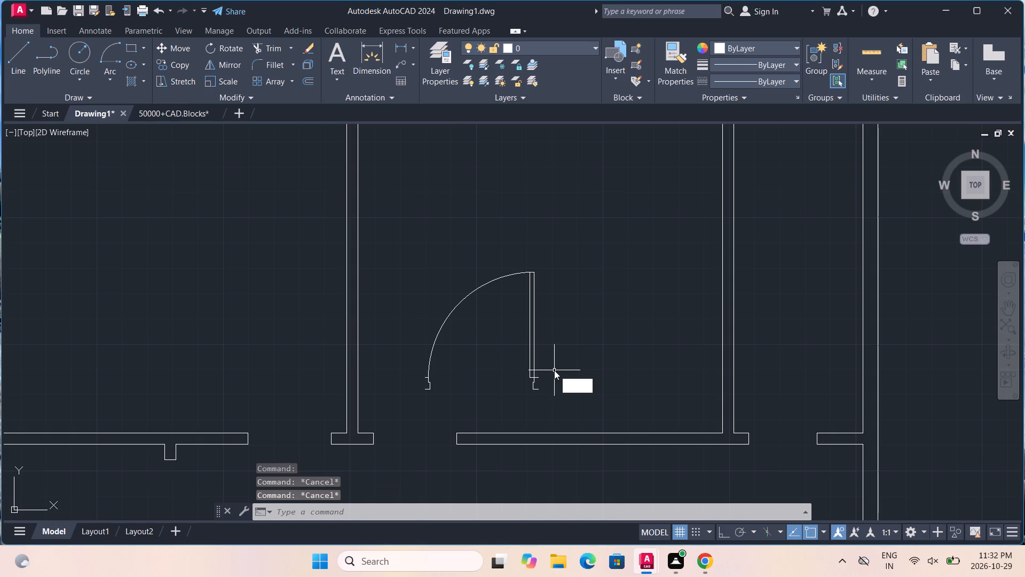
{"action": "key", "text": "Return"}
{"action": "middle_click_drag", "start_coordinate": [576, 334], "coordinate": [546, 455]}
{"action": "left_click", "coordinate": [447, 346]}
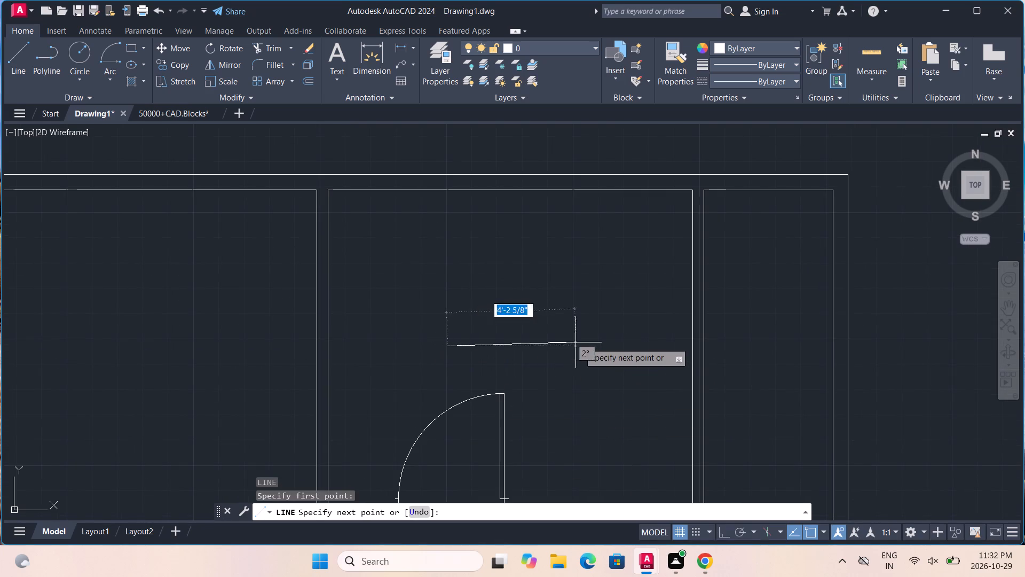
{"action": "left_click", "coordinate": [721, 532]}
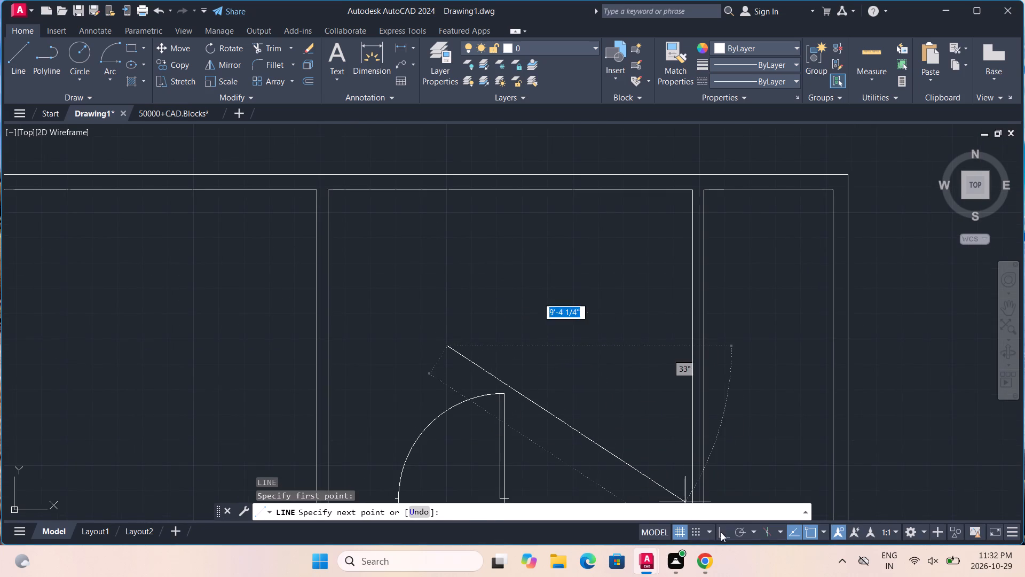
{"action": "key", "text": "2"}
{"action": "type", "text": "'9"}
{"action": "key", "text": "shift+quotedbl"}
{"action": "key", "text": "Return"}
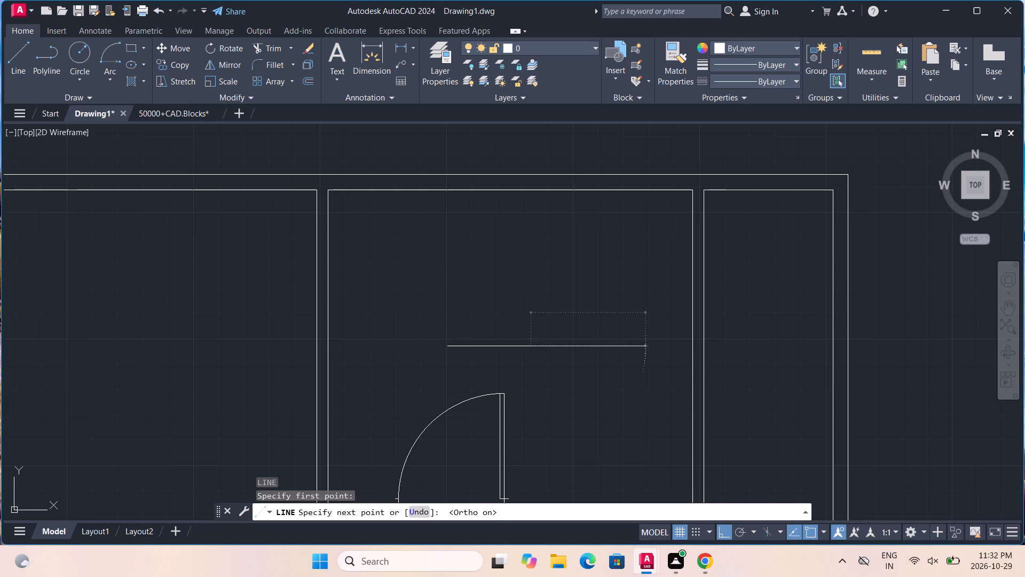
{"action": "key", "text": "Escape"}
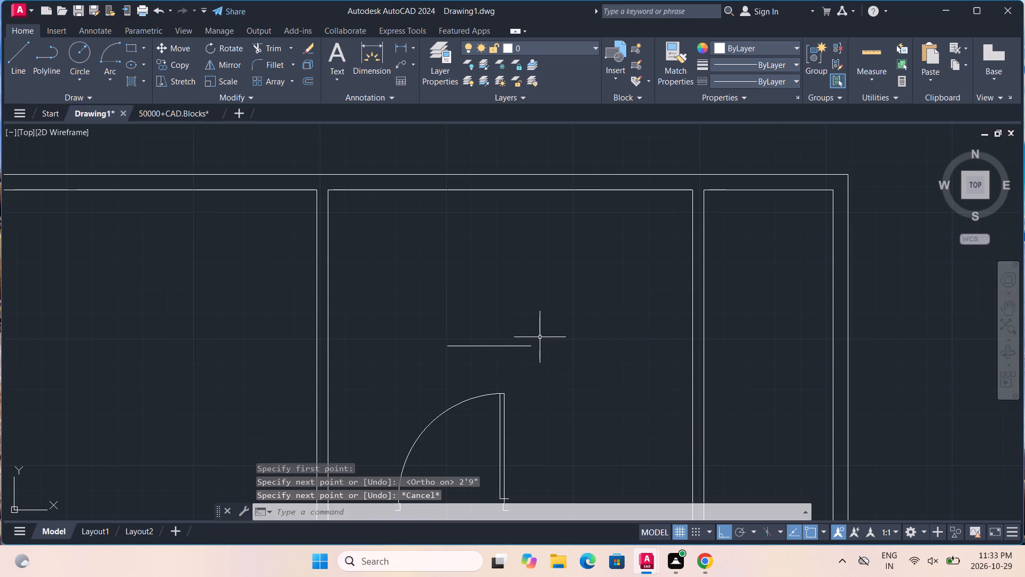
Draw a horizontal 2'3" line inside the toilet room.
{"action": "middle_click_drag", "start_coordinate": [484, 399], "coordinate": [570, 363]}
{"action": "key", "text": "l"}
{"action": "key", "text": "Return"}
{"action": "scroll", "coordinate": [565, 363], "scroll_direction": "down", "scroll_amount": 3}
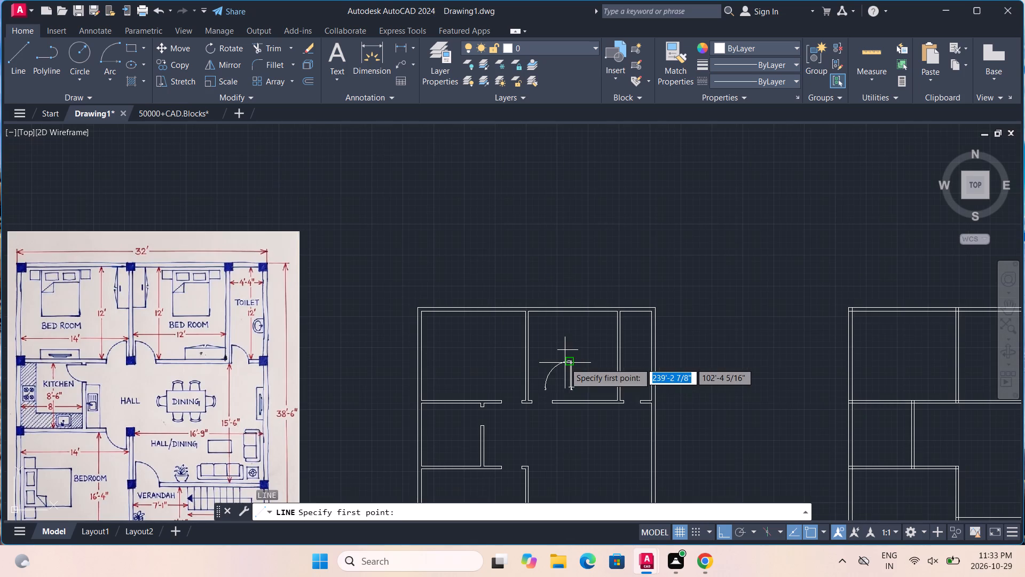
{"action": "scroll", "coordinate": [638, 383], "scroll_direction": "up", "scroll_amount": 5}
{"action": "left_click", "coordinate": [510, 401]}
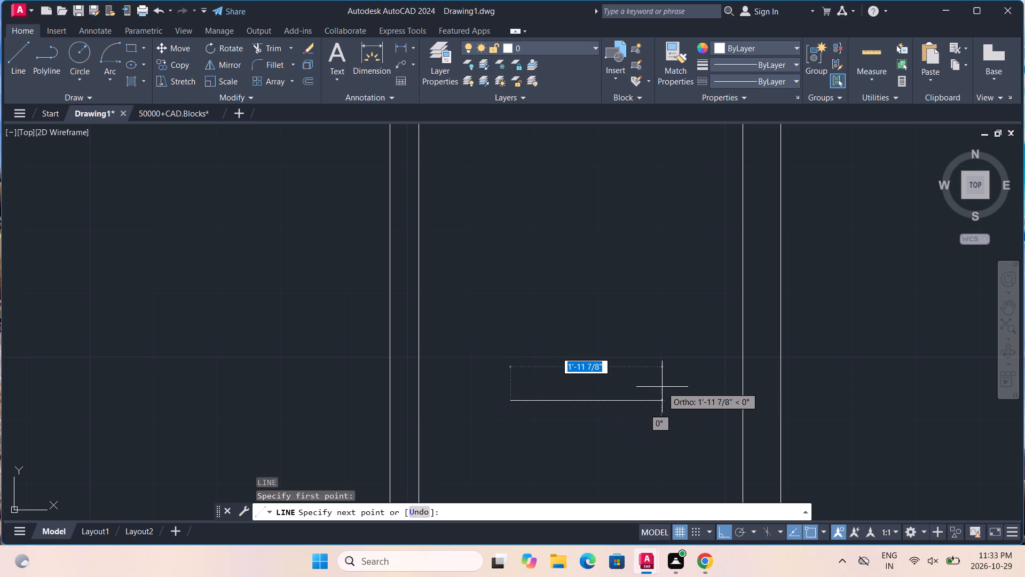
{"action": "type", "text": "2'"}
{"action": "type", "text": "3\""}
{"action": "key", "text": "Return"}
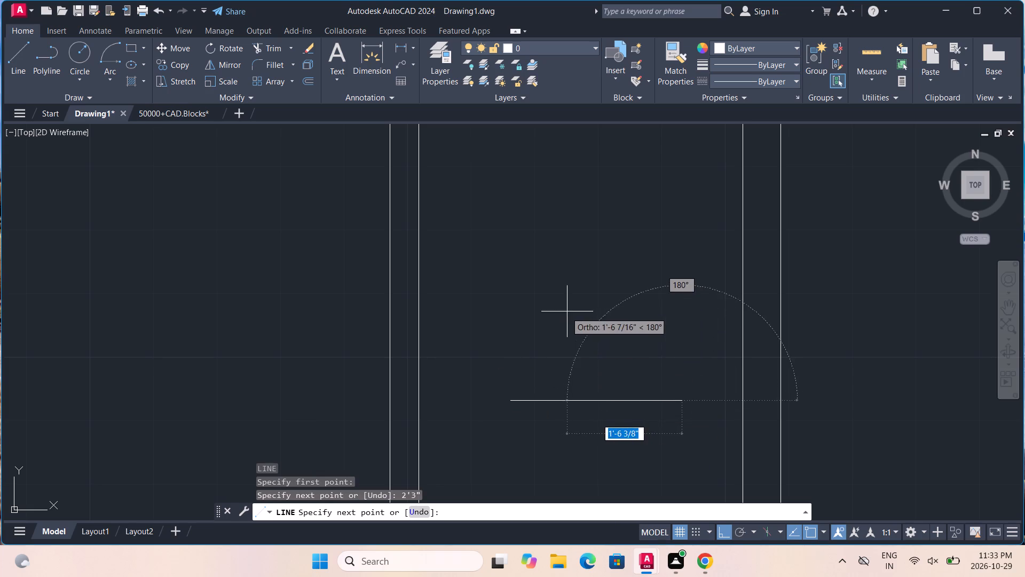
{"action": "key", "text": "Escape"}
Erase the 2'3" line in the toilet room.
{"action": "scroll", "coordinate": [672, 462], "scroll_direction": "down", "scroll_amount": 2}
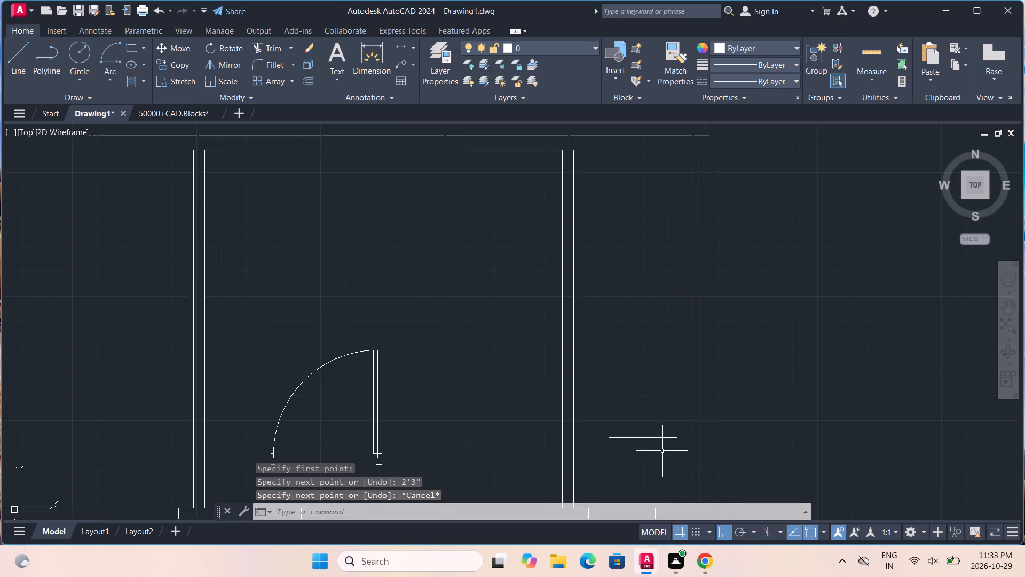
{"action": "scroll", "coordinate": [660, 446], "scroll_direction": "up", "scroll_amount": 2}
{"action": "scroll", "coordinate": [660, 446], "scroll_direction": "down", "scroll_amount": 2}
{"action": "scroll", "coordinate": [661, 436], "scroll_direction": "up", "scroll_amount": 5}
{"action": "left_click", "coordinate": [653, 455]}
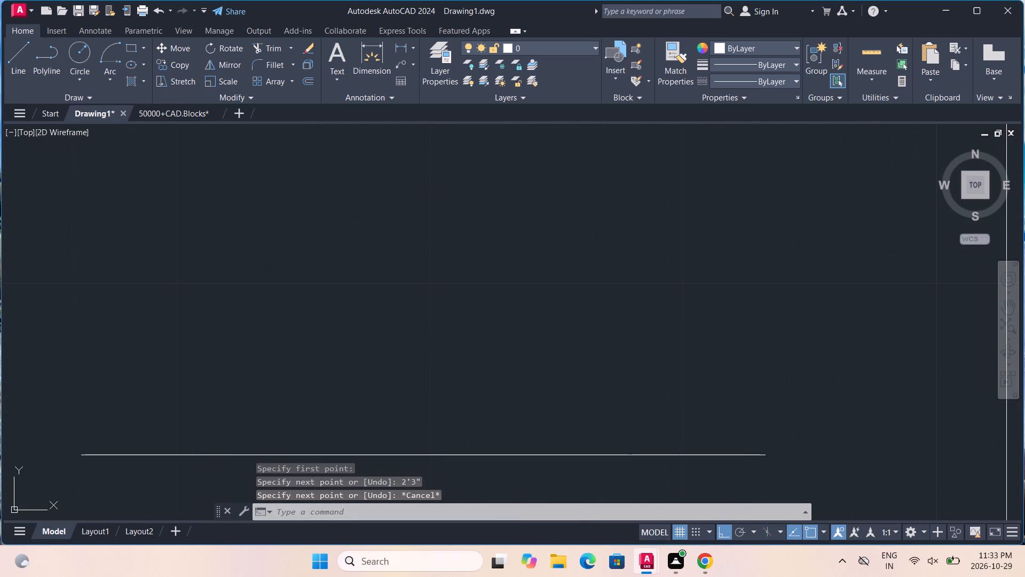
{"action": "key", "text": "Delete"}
Draw a horizontal 2'3" line in the toilet room, just above the opening in its bottom wall.
{"action": "key", "text": "l"}
{"action": "key", "text": "Return"}
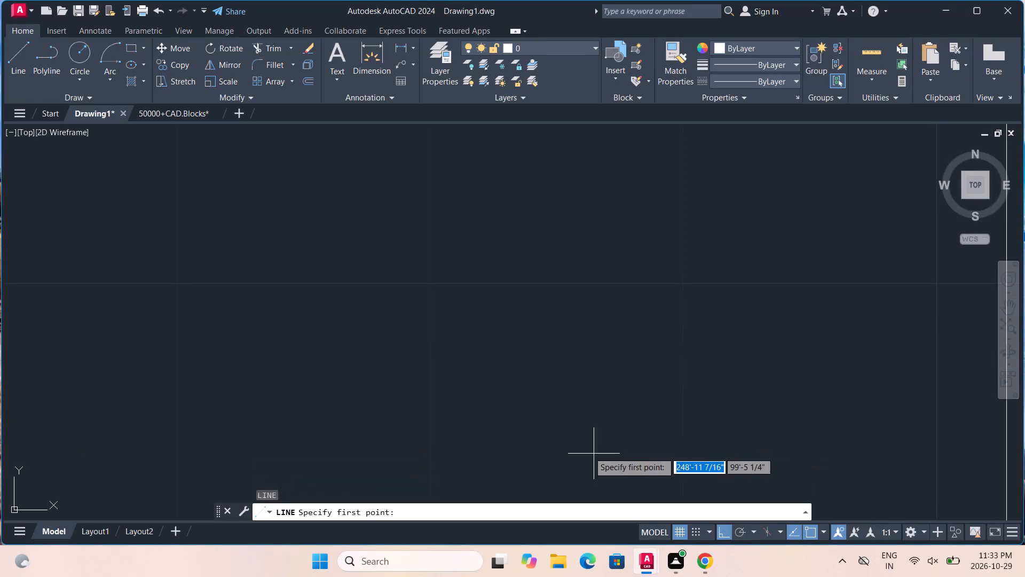
{"action": "scroll", "coordinate": [452, 412], "scroll_direction": "down", "scroll_amount": 5}
{"action": "left_click", "coordinate": [427, 424]}
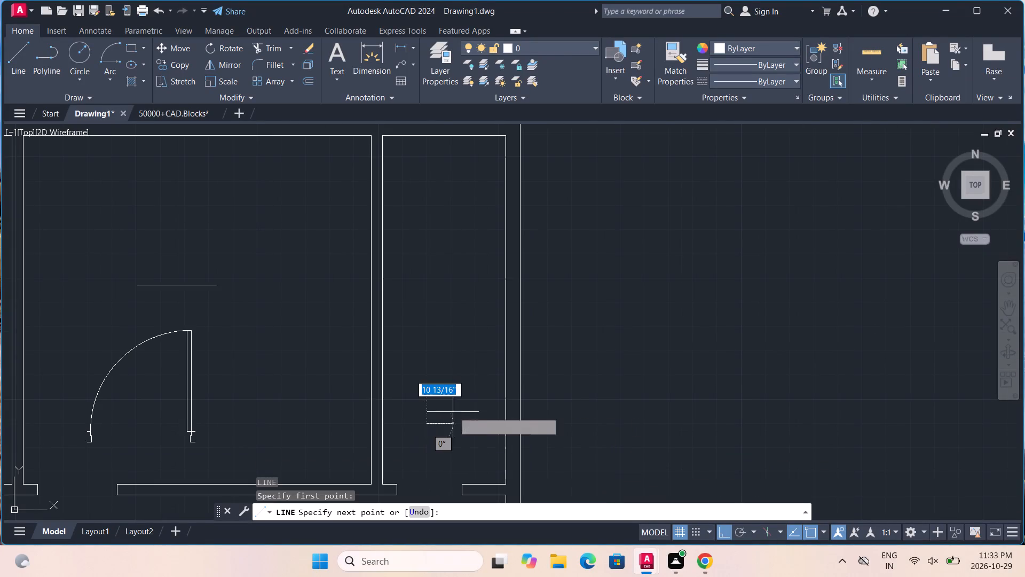
{"action": "key", "text": "2"}
{"action": "key", "text": "apostrophe"}
{"action": "type", "text": "3\""}
{"action": "key", "text": "Return"}
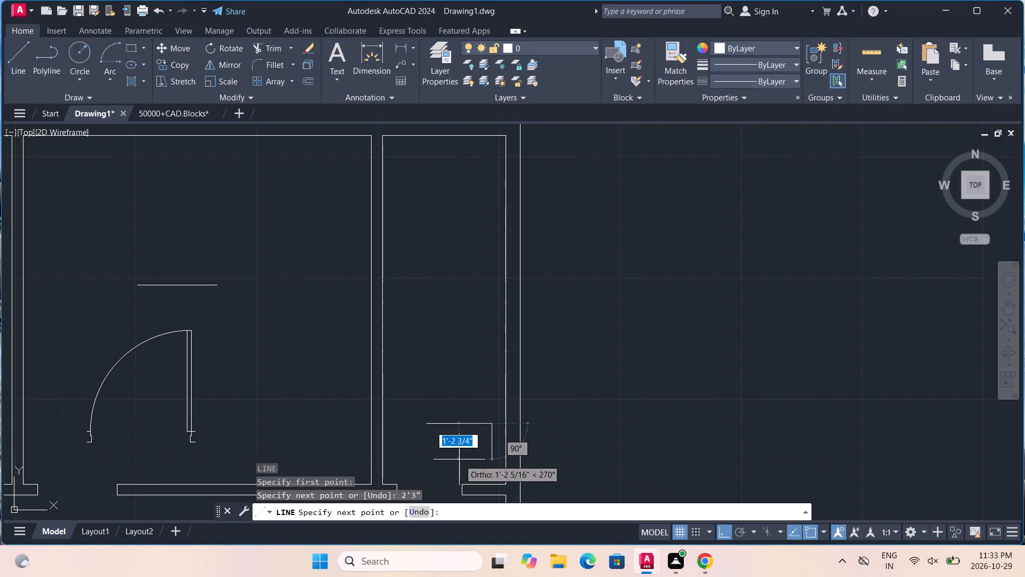
{"action": "key", "text": "Escape"}
Check the length of the line above the grouped door with a linear dimension, without placing it.
{"action": "middle_click_drag", "start_coordinate": [246, 381], "coordinate": [407, 388]}
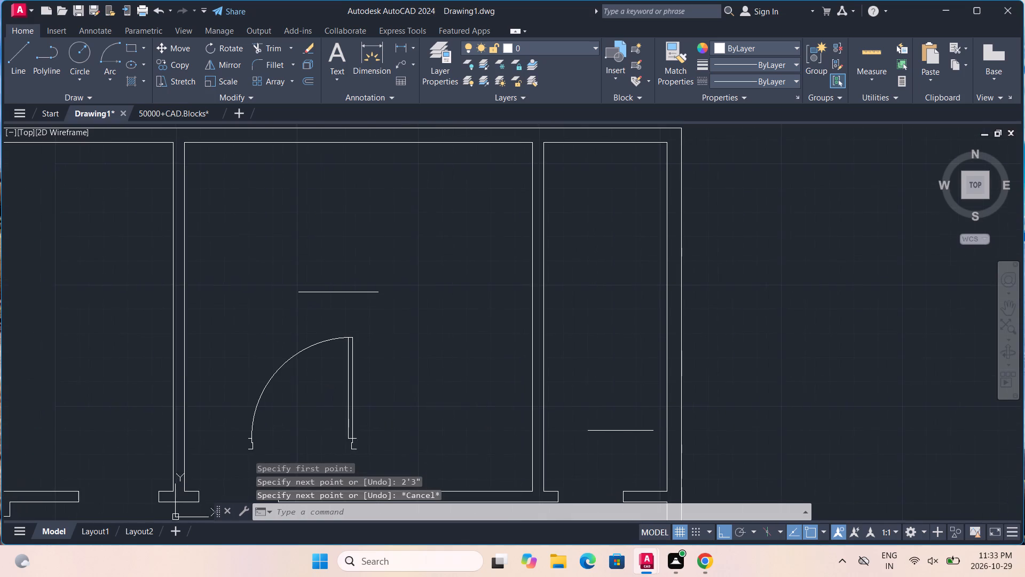
{"action": "scroll", "coordinate": [373, 317], "scroll_direction": "up", "scroll_amount": 3}
{"action": "left_click", "coordinate": [395, 52]}
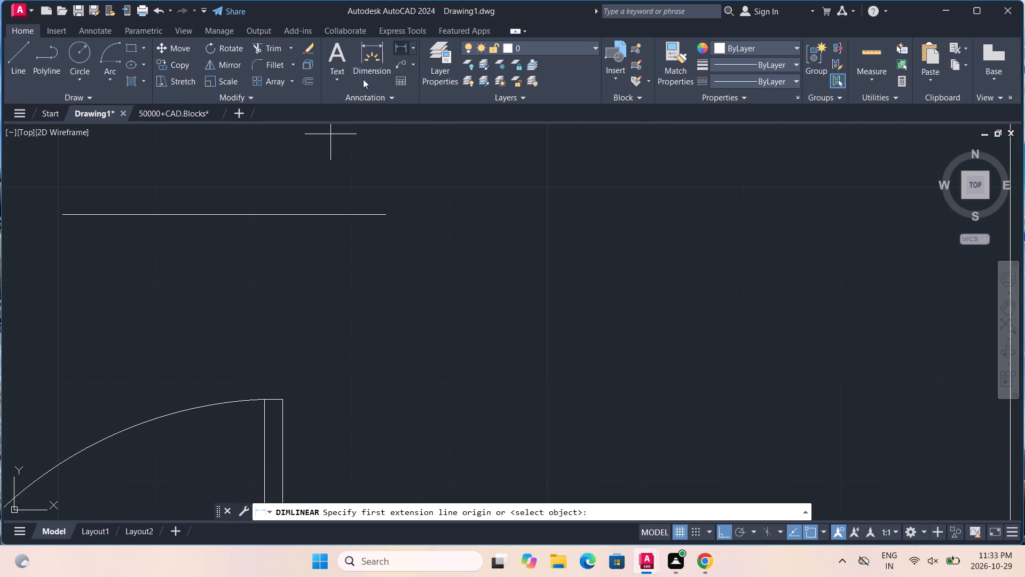
{"action": "left_click", "coordinate": [62, 220]}
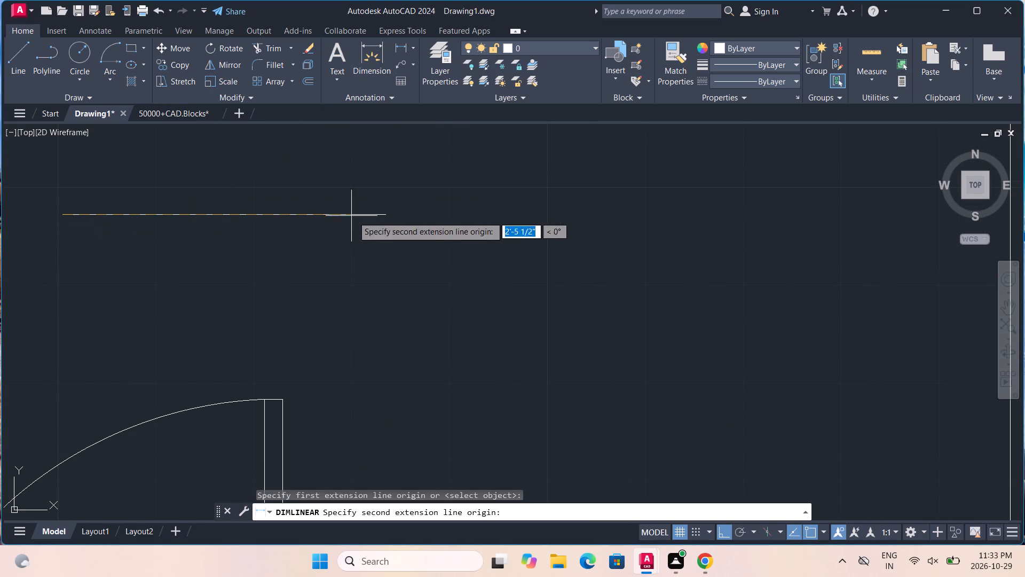
{"action": "left_click", "coordinate": [383, 216]}
{"action": "key", "text": "Escape"}
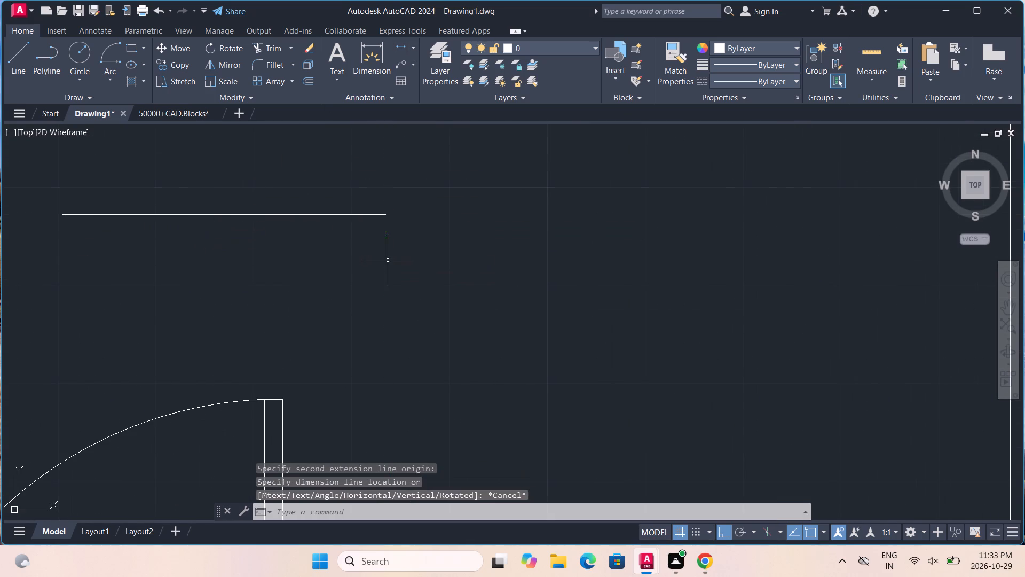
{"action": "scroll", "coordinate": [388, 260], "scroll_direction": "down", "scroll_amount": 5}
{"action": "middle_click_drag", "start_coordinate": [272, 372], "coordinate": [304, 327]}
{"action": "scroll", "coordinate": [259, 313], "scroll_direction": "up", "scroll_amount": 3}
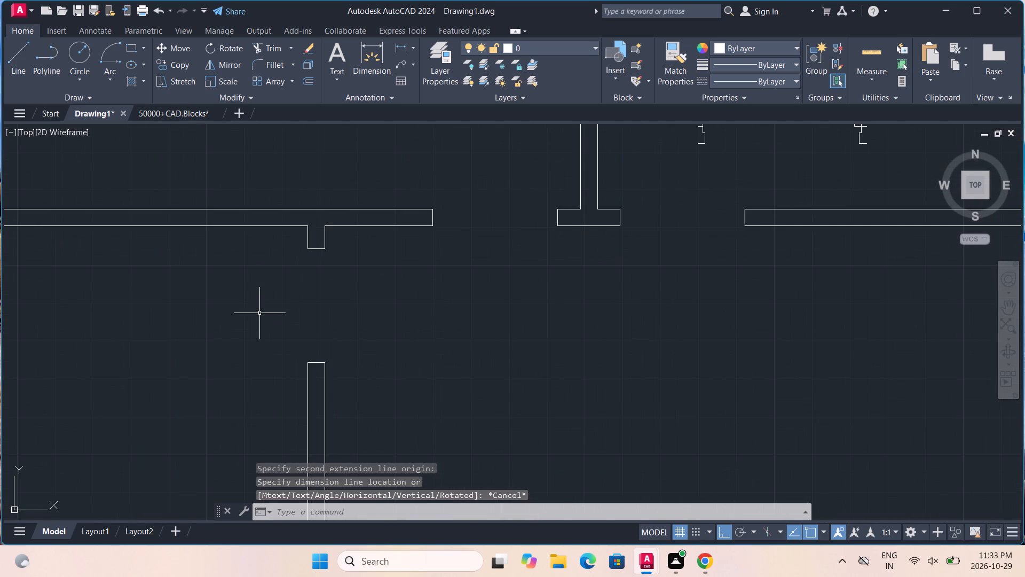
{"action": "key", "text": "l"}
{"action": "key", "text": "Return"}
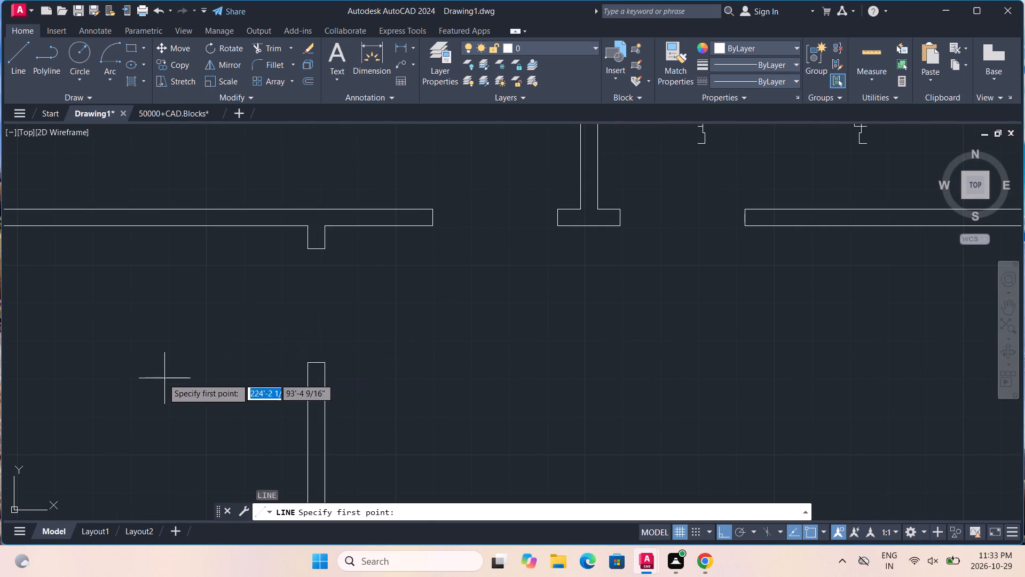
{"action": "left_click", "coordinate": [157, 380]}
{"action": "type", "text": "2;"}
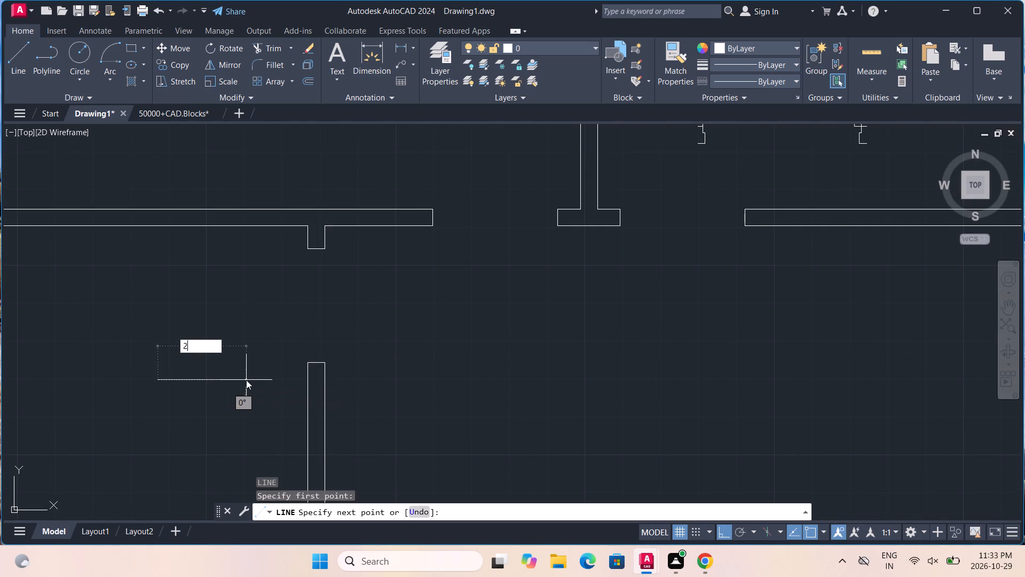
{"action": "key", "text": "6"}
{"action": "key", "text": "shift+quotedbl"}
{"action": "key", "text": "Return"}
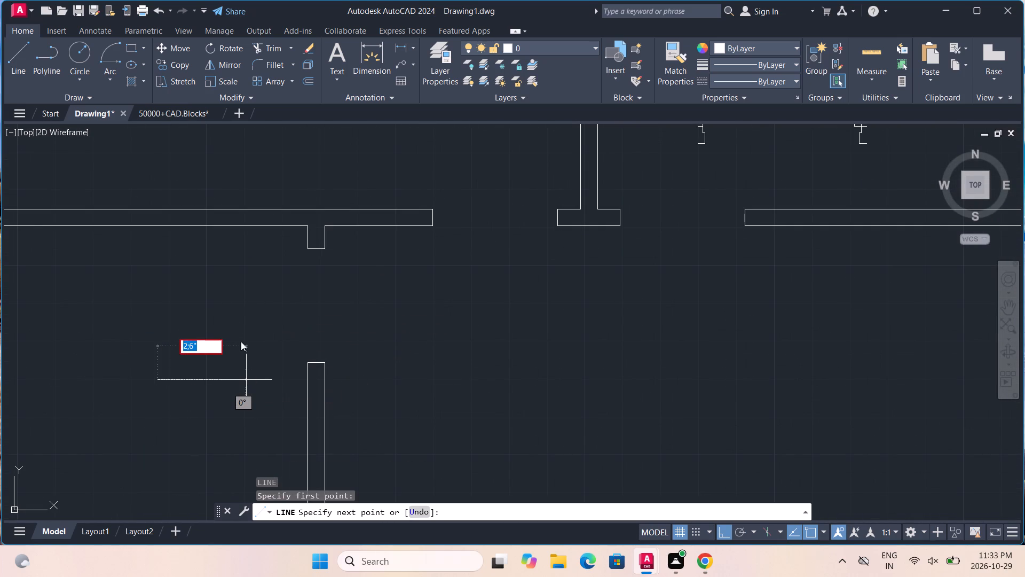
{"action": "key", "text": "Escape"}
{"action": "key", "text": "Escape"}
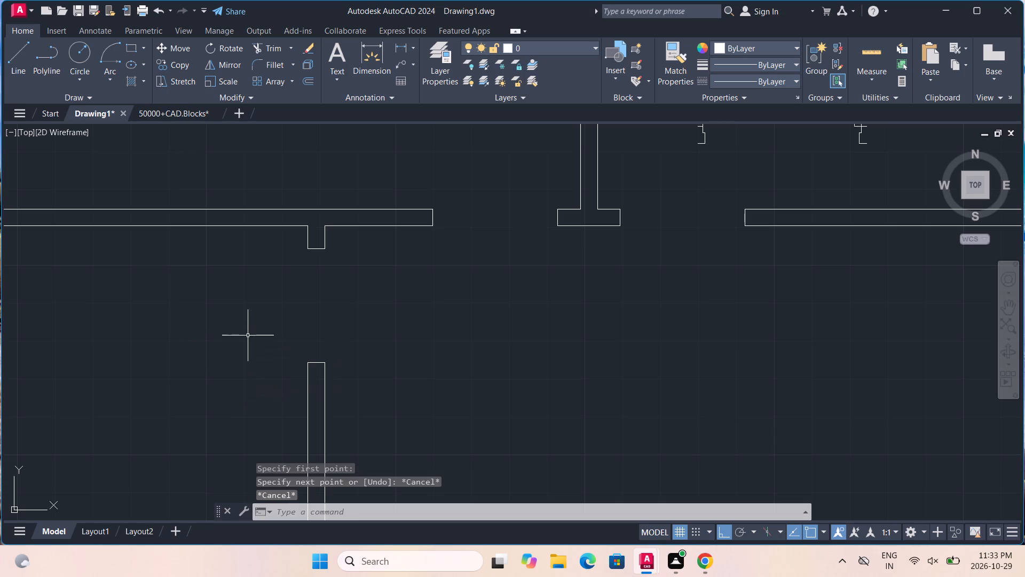
Draw a horizontal 2'6" line in the kitchen beside the opening in its right-hand wall.
{"action": "key", "text": "l"}
{"action": "key", "text": "Return"}
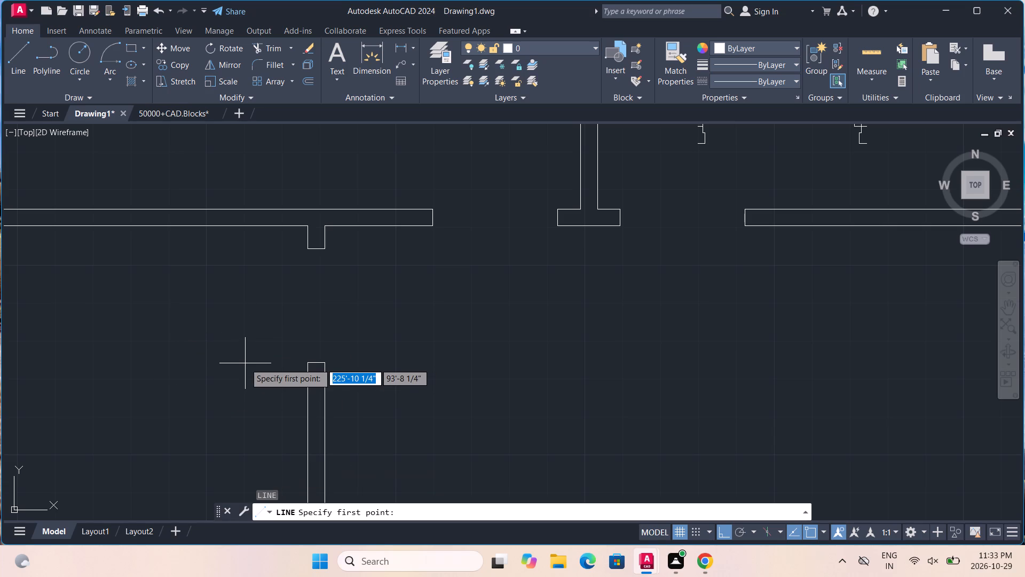
{"action": "left_click", "coordinate": [156, 352]}
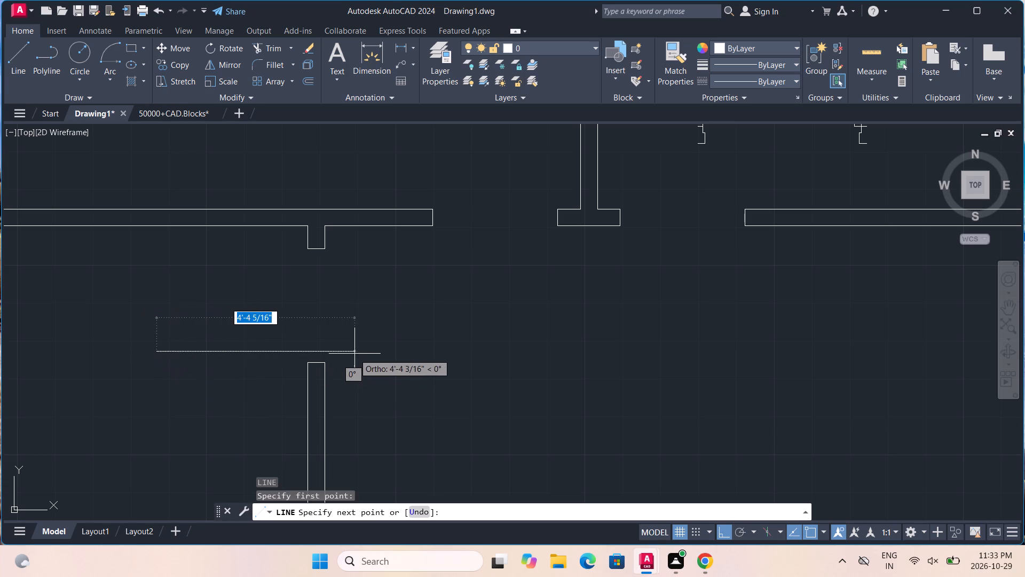
{"action": "key", "text": "2"}
{"action": "scroll", "coordinate": [357, 349], "scroll_direction": "up", "scroll_amount": 3}
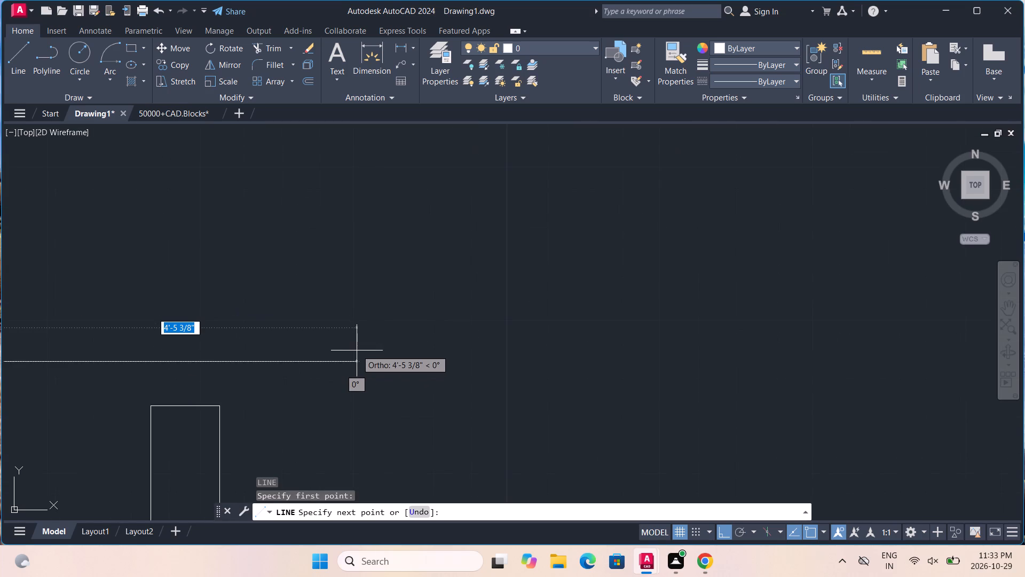
{"action": "scroll", "coordinate": [357, 351], "scroll_direction": "up", "scroll_amount": 4}
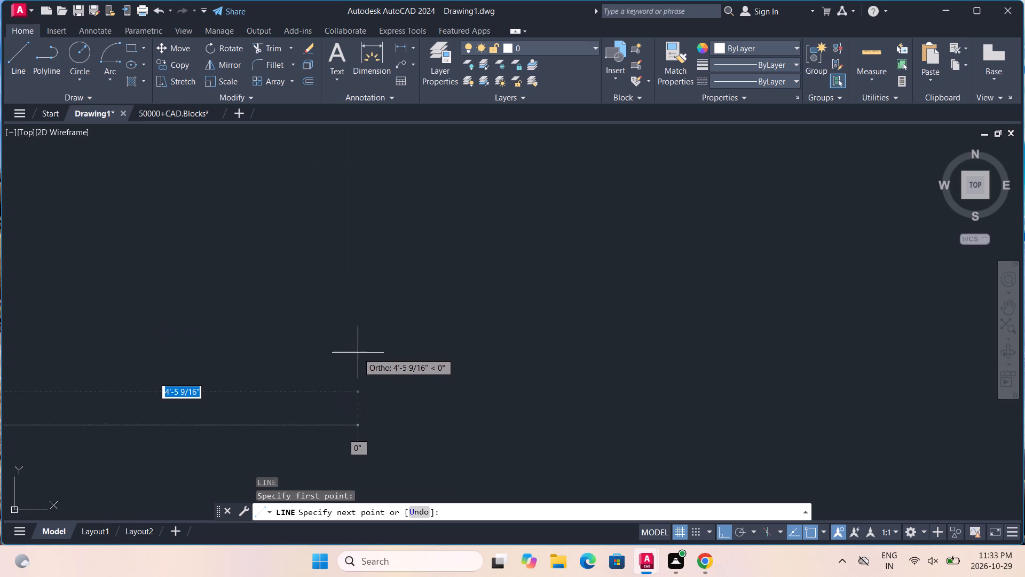
{"action": "scroll", "coordinate": [346, 426], "scroll_direction": "up", "scroll_amount": 8}
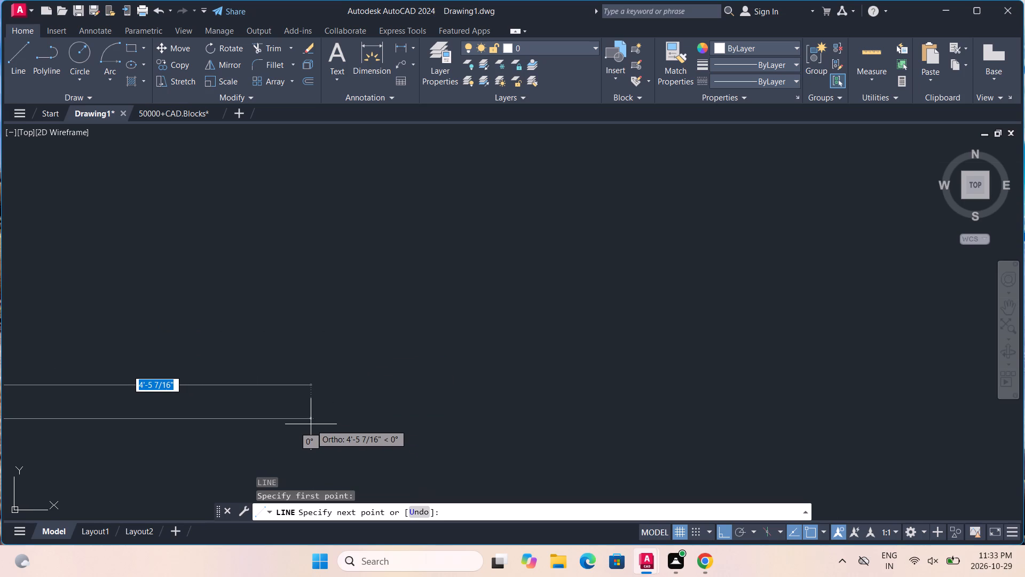
{"action": "scroll", "coordinate": [311, 424], "scroll_direction": "down", "scroll_amount": 17}
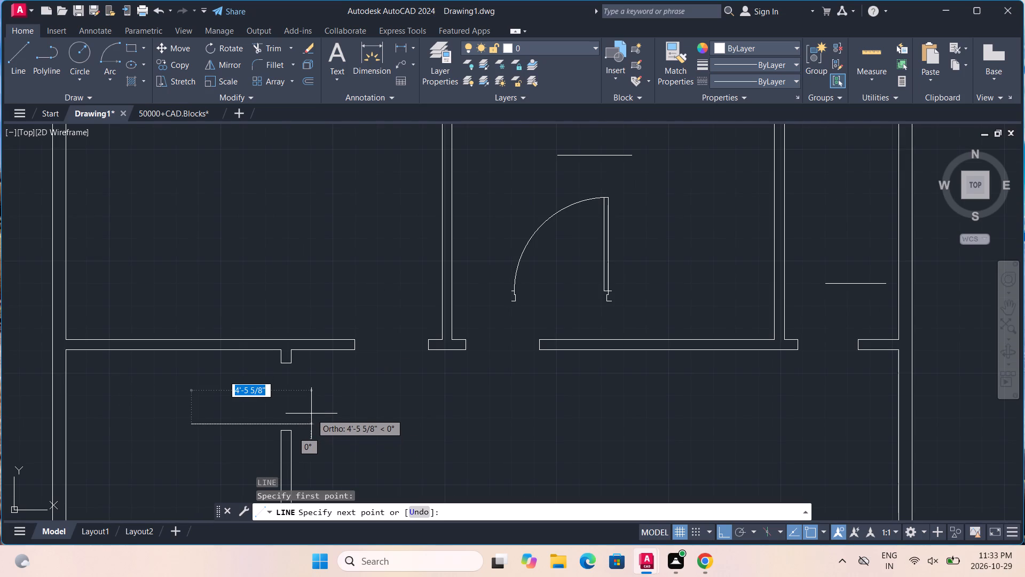
{"action": "key", "text": "2"}
{"action": "type", "text": "'6\""}
{"action": "key", "text": "Return"}
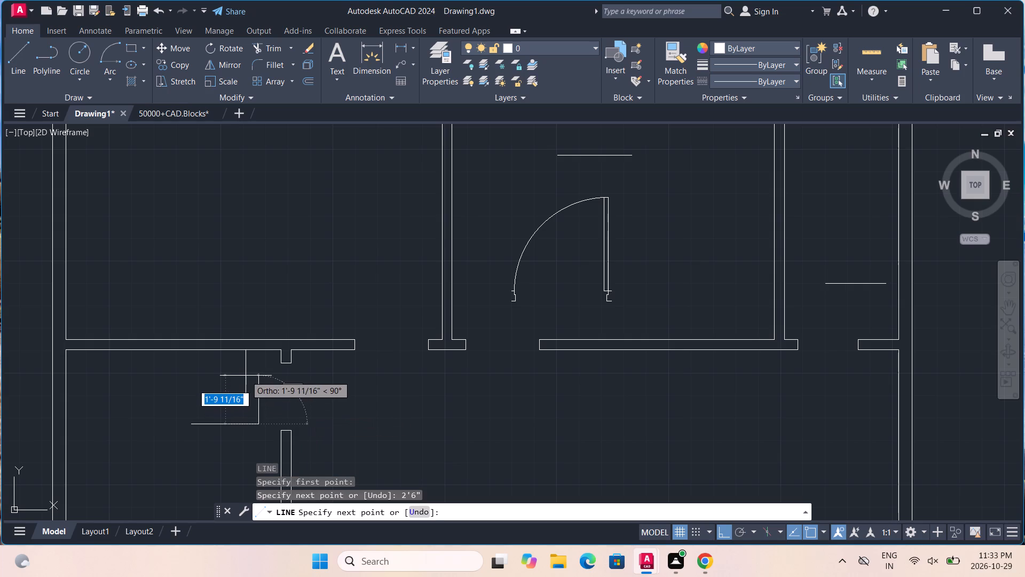
{"action": "key", "text": "Escape"}
Draw a horizontal 3' line in the open hall/dining area below the middle bedroom.
{"action": "scroll", "coordinate": [265, 427], "scroll_direction": "down", "scroll_amount": 1}
{"action": "middle_click_drag", "start_coordinate": [348, 447], "coordinate": [366, 315]}
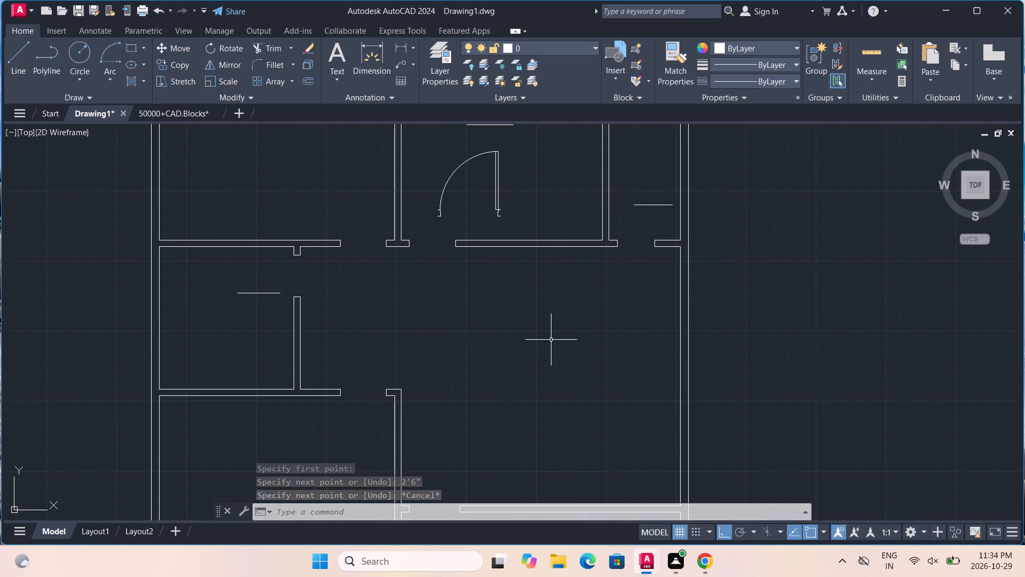
{"action": "key", "text": "l"}
{"action": "key", "text": "Return"}
{"action": "left_click", "coordinate": [460, 368]}
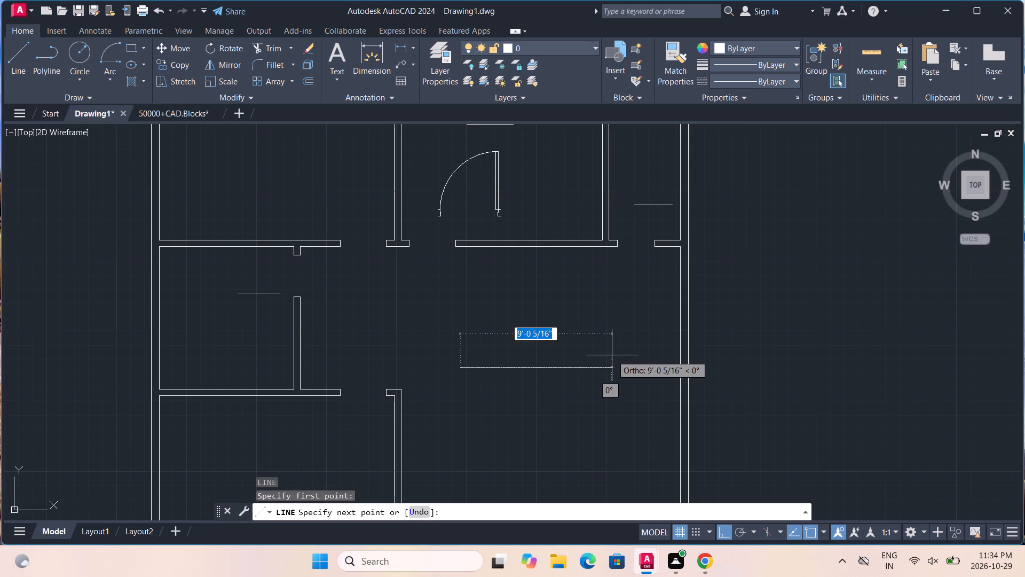
{"action": "key", "text": "3"}
{"action": "key", "text": "shift+quotedbl"}
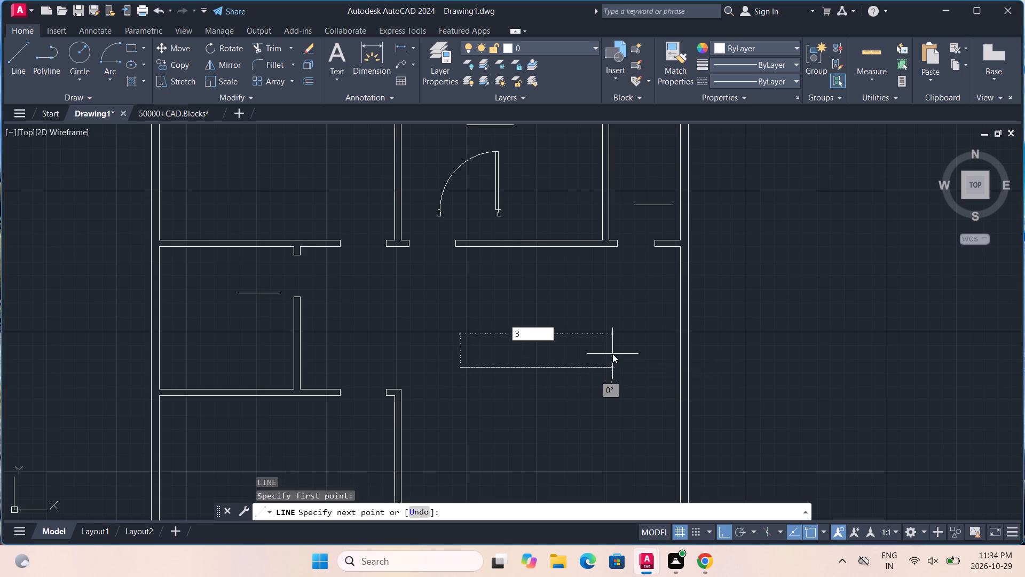
{"action": "key", "text": "BackSpace"}
{"action": "key", "text": "apostrophe"}
{"action": "key", "text": "Return"}
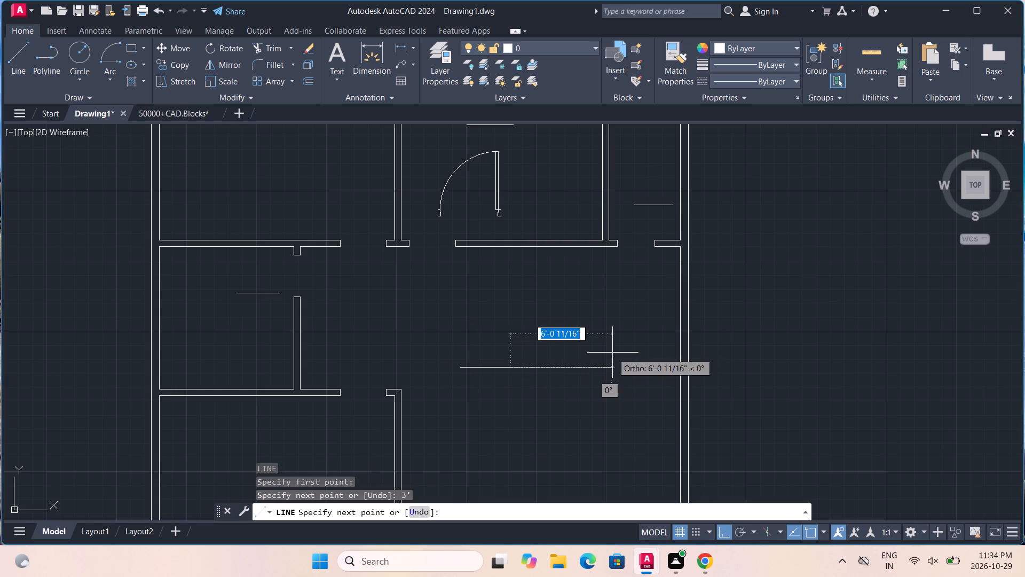
{"action": "key", "text": "Escape"}
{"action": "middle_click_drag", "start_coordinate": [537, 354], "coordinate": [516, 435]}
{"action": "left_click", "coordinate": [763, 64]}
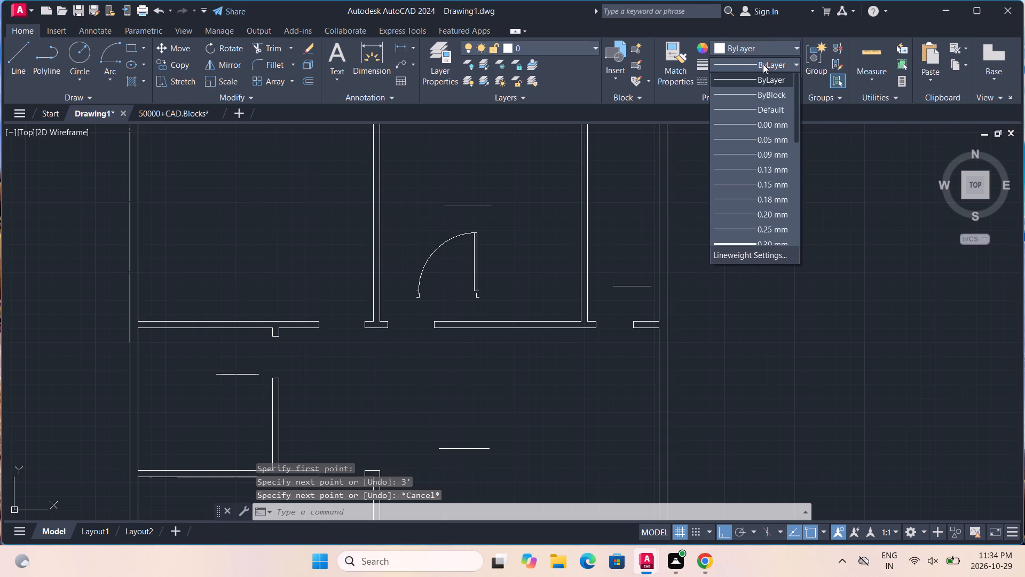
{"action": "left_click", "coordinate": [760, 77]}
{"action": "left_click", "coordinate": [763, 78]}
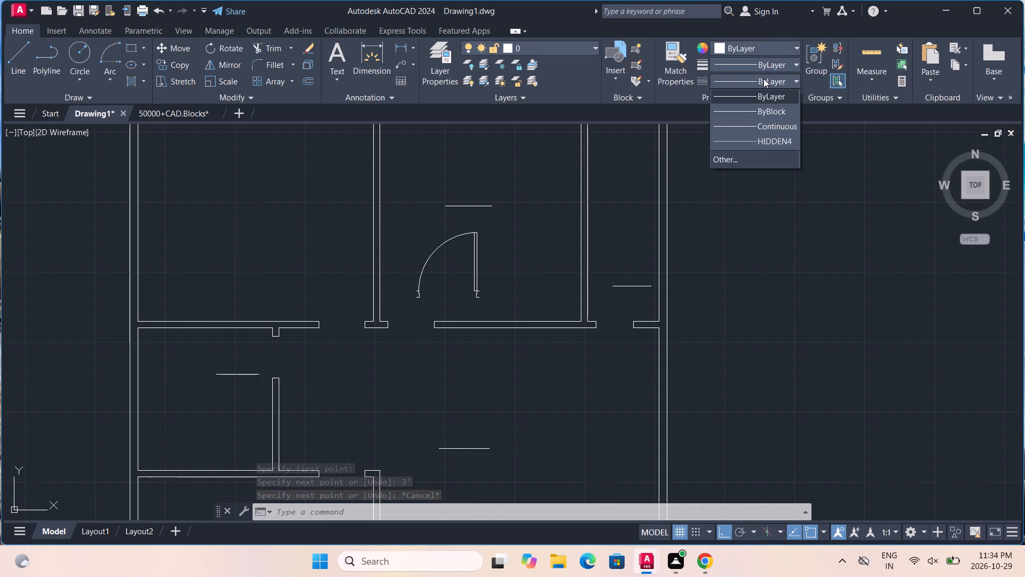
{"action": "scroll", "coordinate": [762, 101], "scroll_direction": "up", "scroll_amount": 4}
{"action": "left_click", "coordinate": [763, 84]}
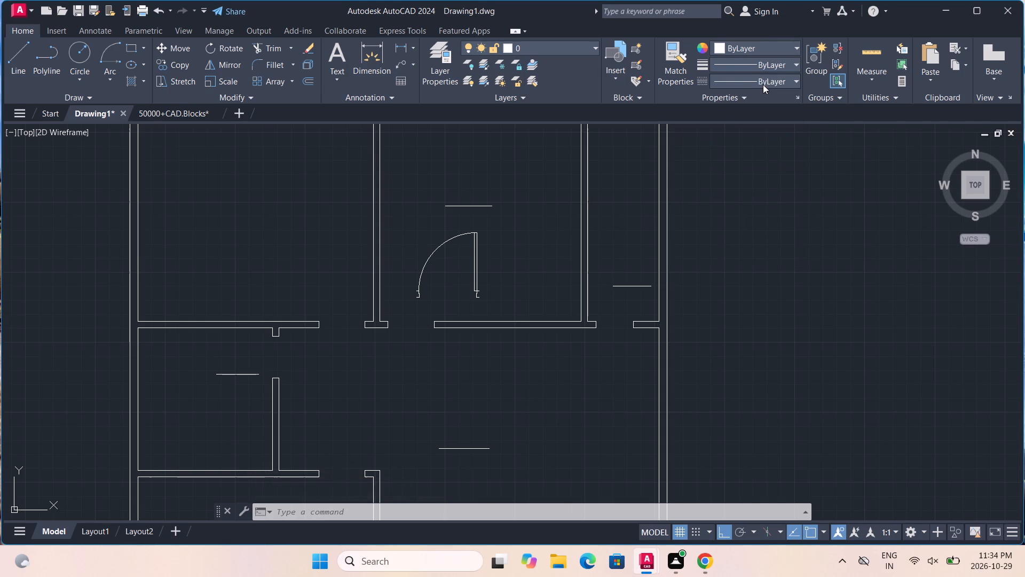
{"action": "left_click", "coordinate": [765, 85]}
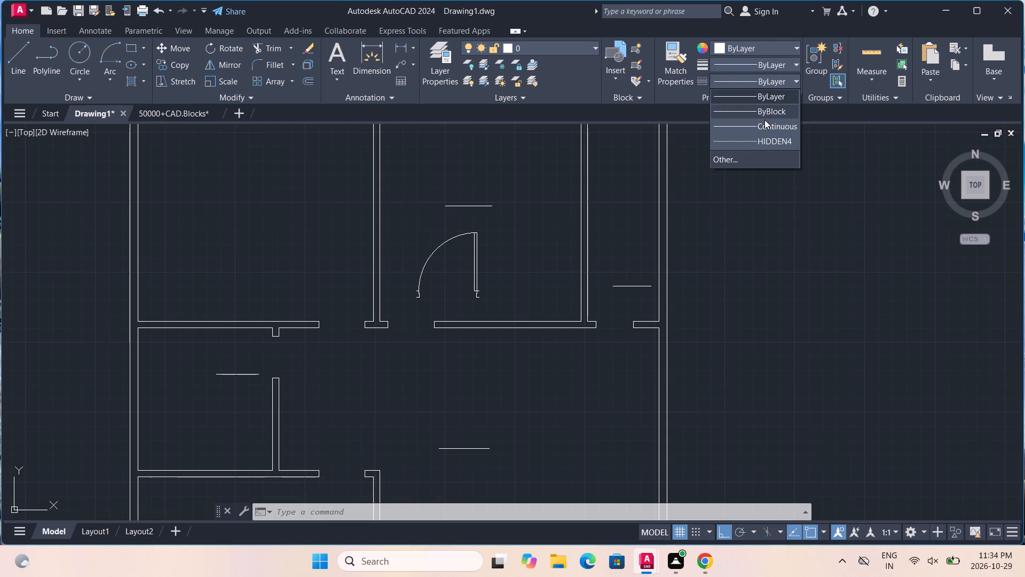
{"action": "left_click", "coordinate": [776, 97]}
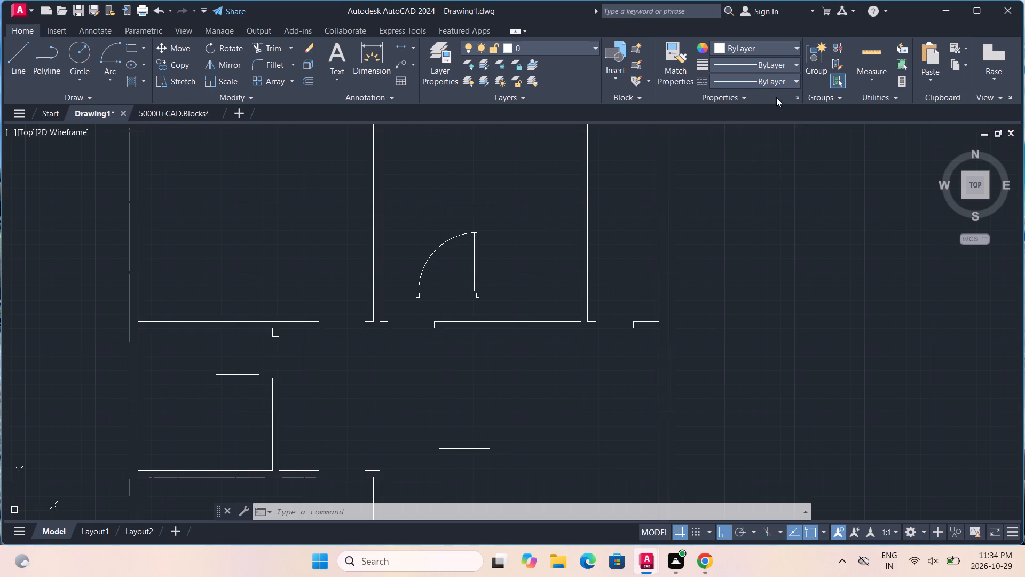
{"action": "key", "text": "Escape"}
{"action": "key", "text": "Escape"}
Move the grouped door straight up in the middle bedroom, from its lower right jamb end to beside the horizontal reference line above it.
{"action": "scroll", "coordinate": [498, 211], "scroll_direction": "up", "scroll_amount": 1}
{"action": "middle_click_drag", "start_coordinate": [498, 211], "coordinate": [499, 285]}
{"action": "left_click", "coordinate": [464, 391]}
{"action": "key", "text": "m"}
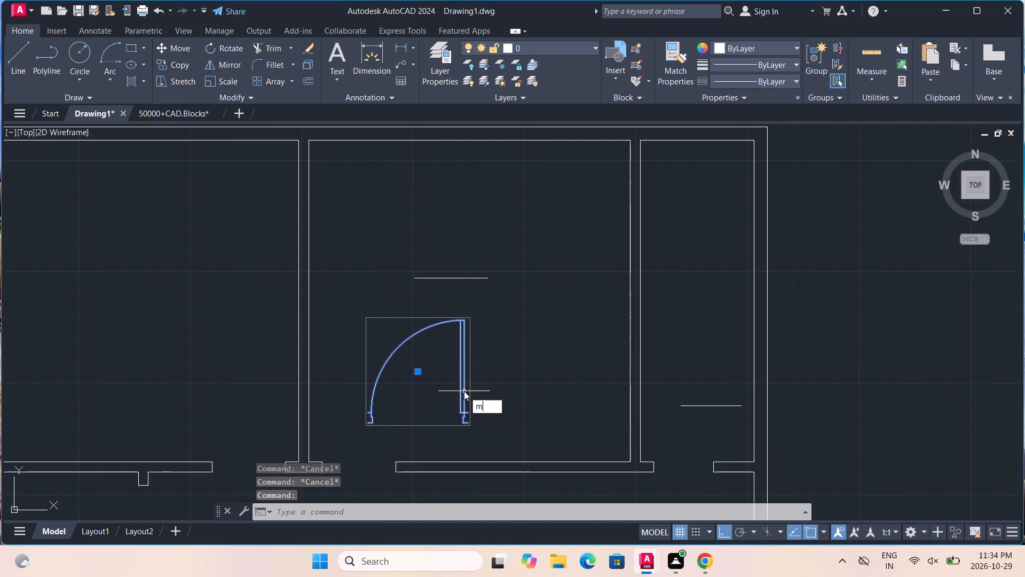
{"action": "key", "text": "Return"}
{"action": "scroll", "coordinate": [476, 434], "scroll_direction": "up", "scroll_amount": 4}
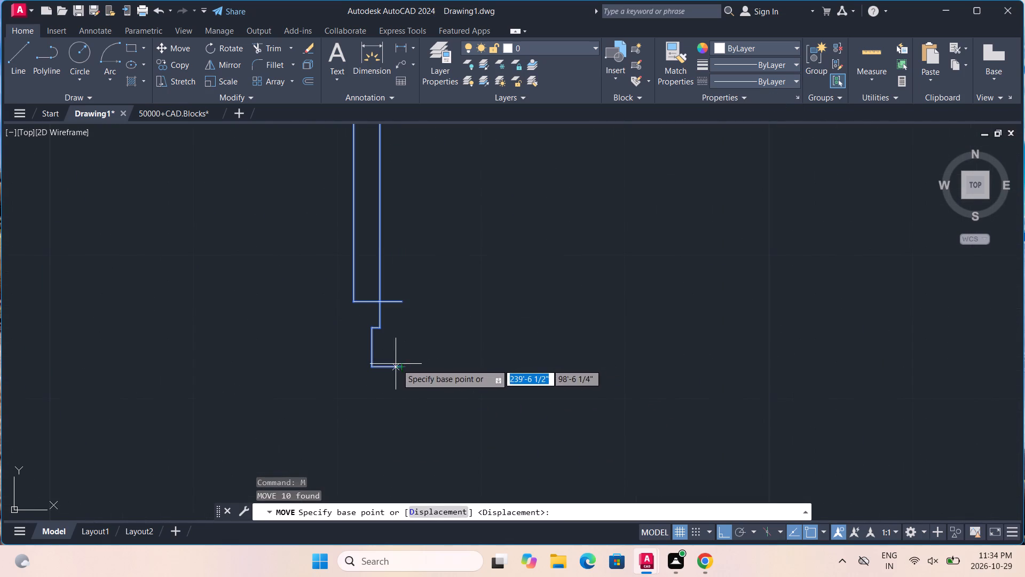
{"action": "left_click", "coordinate": [398, 362]}
{"action": "scroll", "coordinate": [398, 362], "scroll_direction": "down", "scroll_amount": 5}
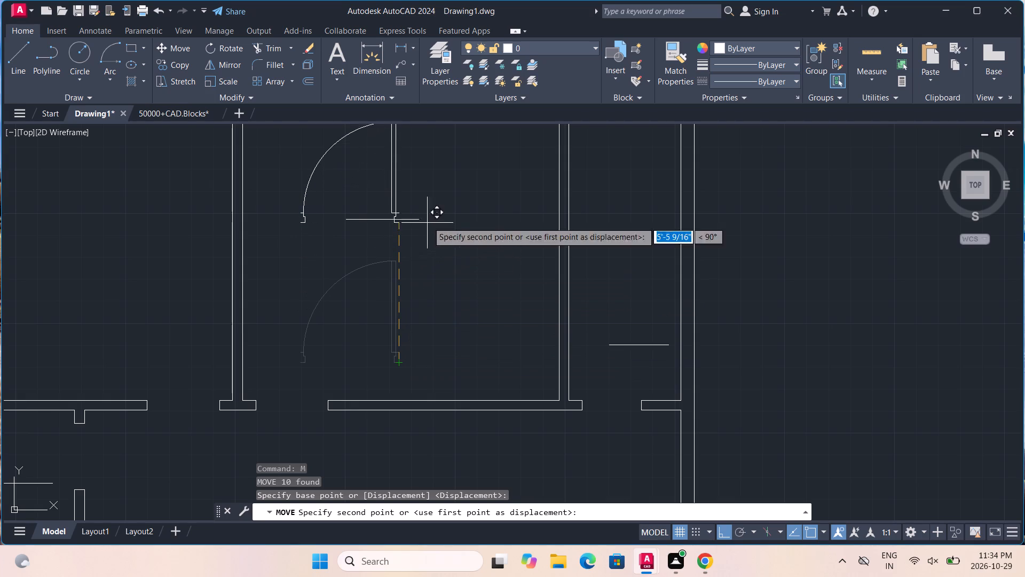
{"action": "left_click", "coordinate": [431, 218]}
Align the grouped door by one point pair, matching its lower right jamb end to the right end of the middle bedroom's reference line.
{"action": "type", "text": "al"}
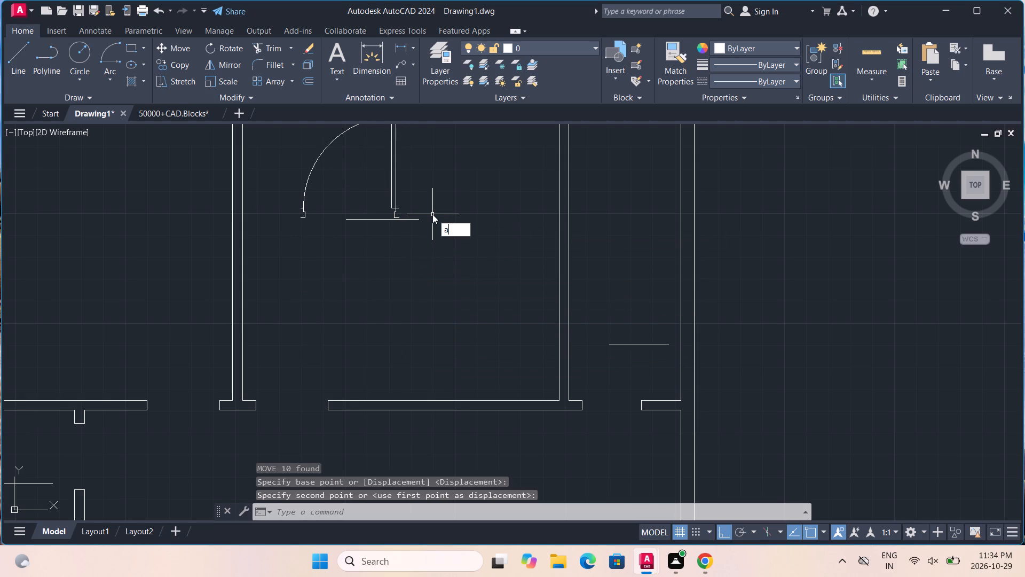
{"action": "key", "text": "Return"}
{"action": "scroll", "coordinate": [432, 214], "scroll_direction": "up", "scroll_amount": 2}
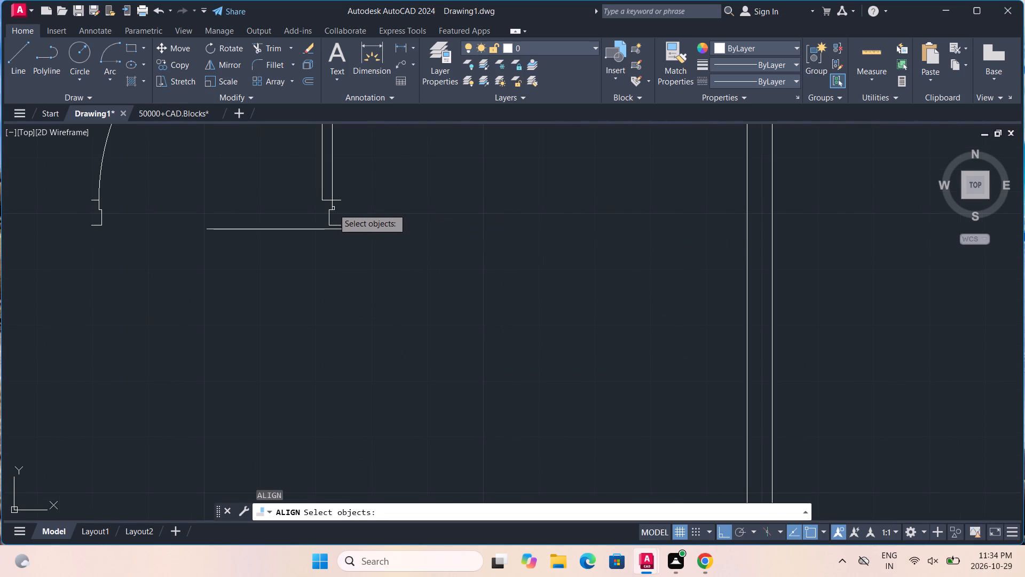
{"action": "left_click", "coordinate": [333, 208]}
{"action": "key", "text": "Return"}
{"action": "scroll", "coordinate": [333, 208], "scroll_direction": "up", "scroll_amount": 3}
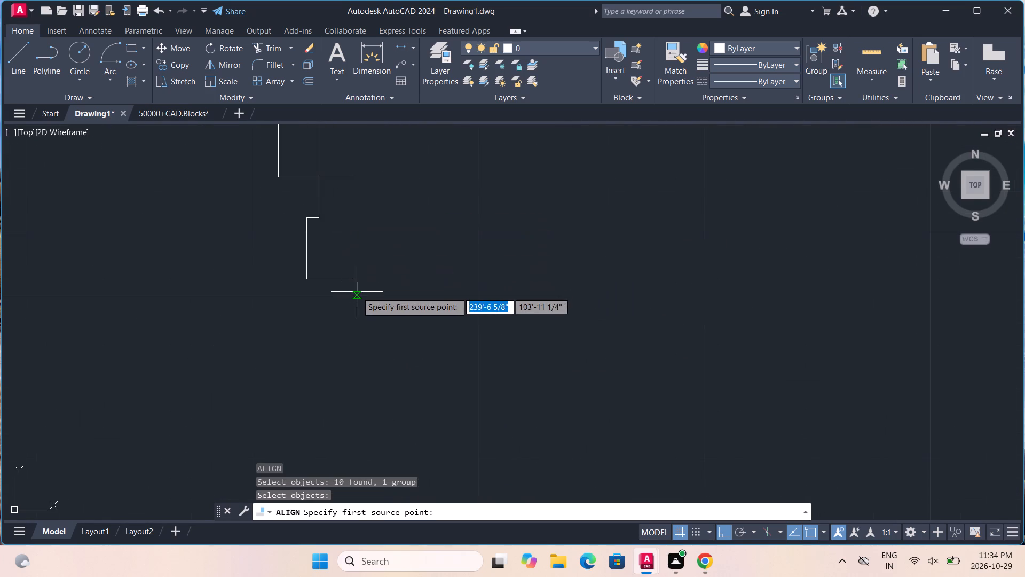
{"action": "left_click", "coordinate": [354, 282]}
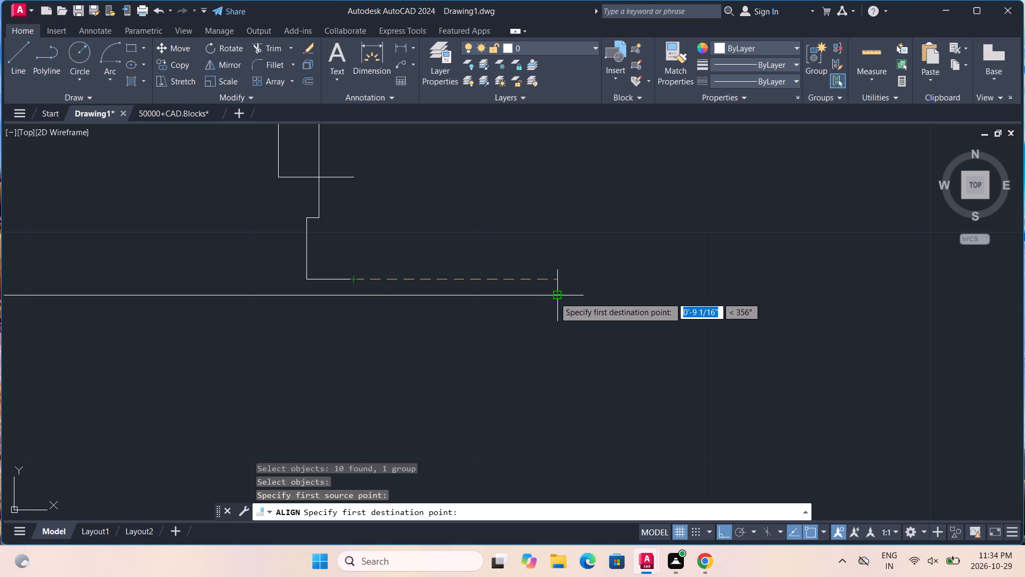
{"action": "left_click", "coordinate": [555, 298]}
{"action": "key", "text": "Return"}
{"action": "scroll", "coordinate": [555, 298], "scroll_direction": "down", "scroll_amount": 3}
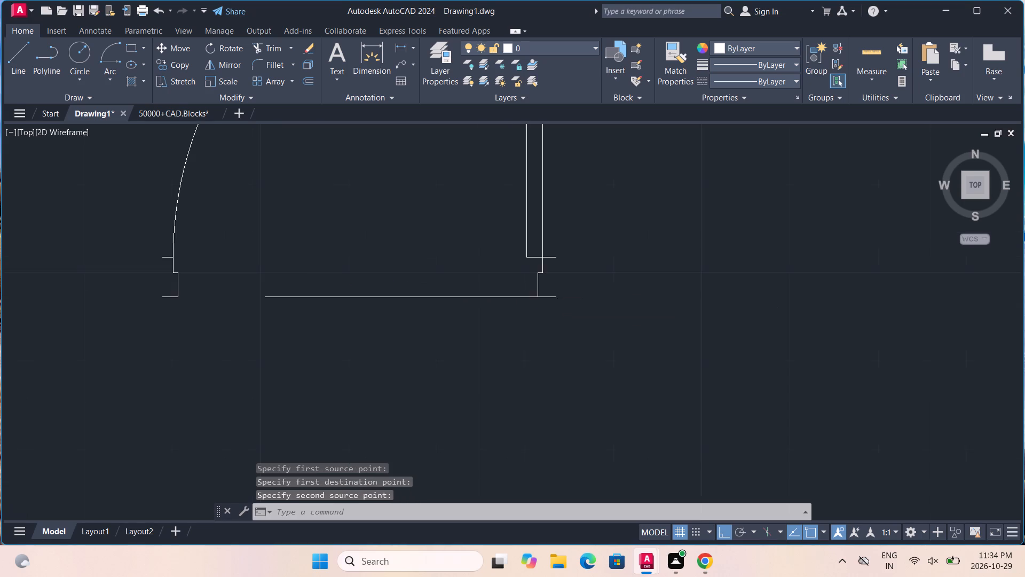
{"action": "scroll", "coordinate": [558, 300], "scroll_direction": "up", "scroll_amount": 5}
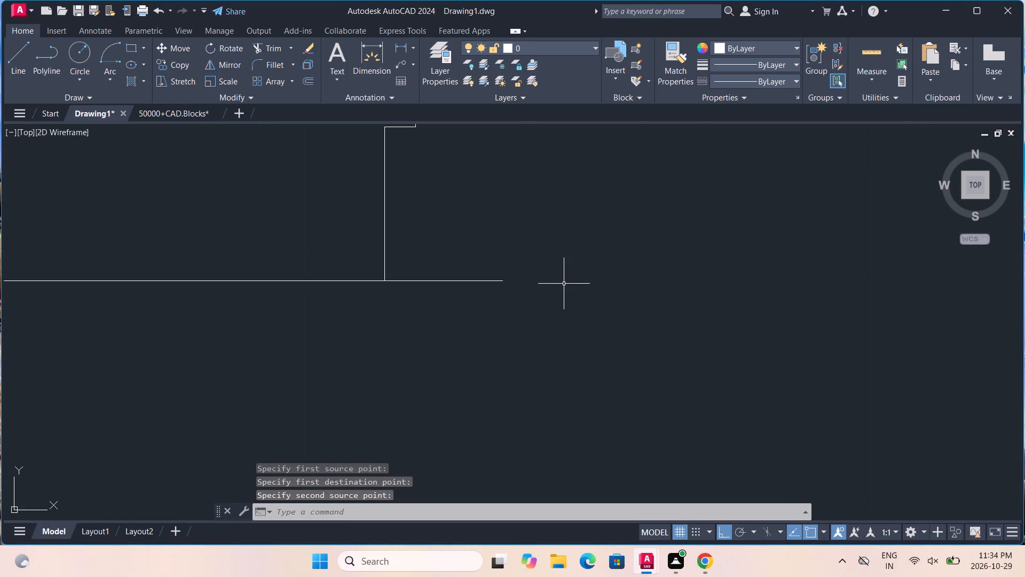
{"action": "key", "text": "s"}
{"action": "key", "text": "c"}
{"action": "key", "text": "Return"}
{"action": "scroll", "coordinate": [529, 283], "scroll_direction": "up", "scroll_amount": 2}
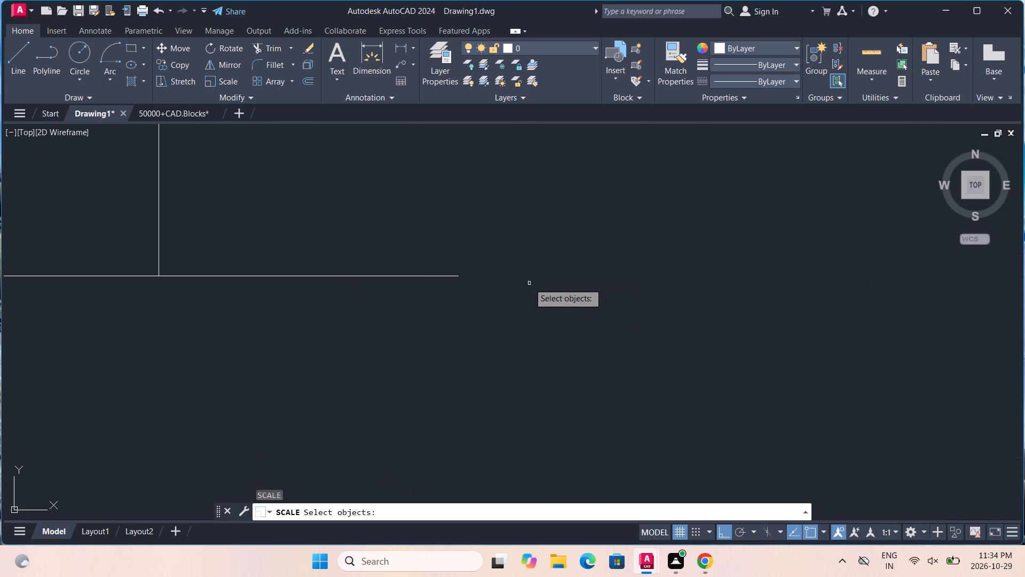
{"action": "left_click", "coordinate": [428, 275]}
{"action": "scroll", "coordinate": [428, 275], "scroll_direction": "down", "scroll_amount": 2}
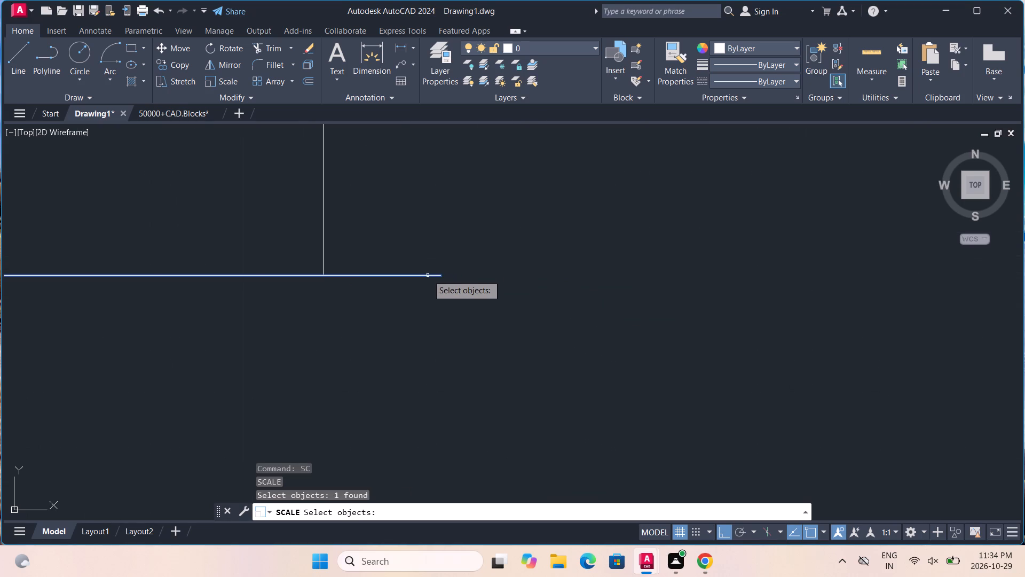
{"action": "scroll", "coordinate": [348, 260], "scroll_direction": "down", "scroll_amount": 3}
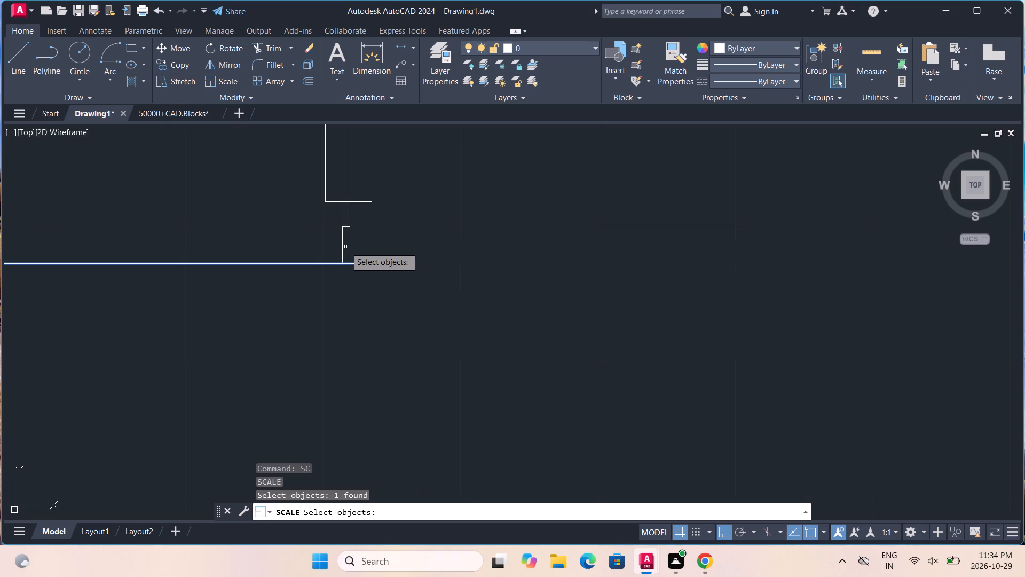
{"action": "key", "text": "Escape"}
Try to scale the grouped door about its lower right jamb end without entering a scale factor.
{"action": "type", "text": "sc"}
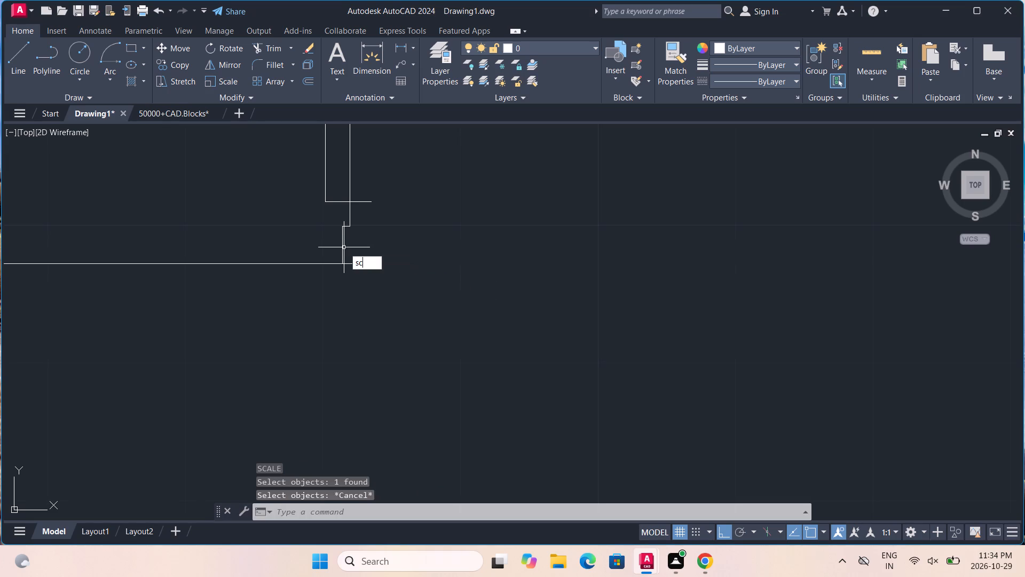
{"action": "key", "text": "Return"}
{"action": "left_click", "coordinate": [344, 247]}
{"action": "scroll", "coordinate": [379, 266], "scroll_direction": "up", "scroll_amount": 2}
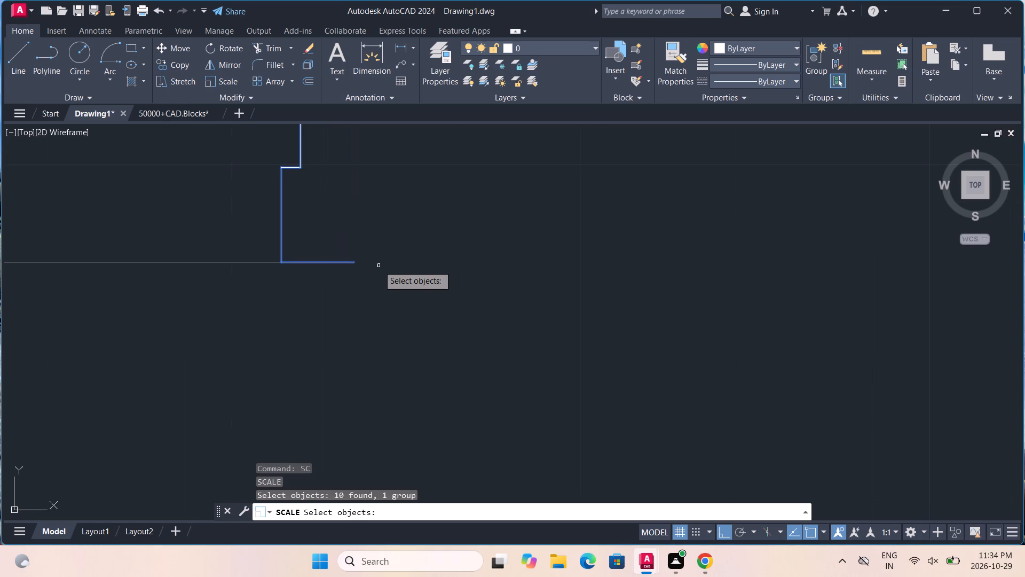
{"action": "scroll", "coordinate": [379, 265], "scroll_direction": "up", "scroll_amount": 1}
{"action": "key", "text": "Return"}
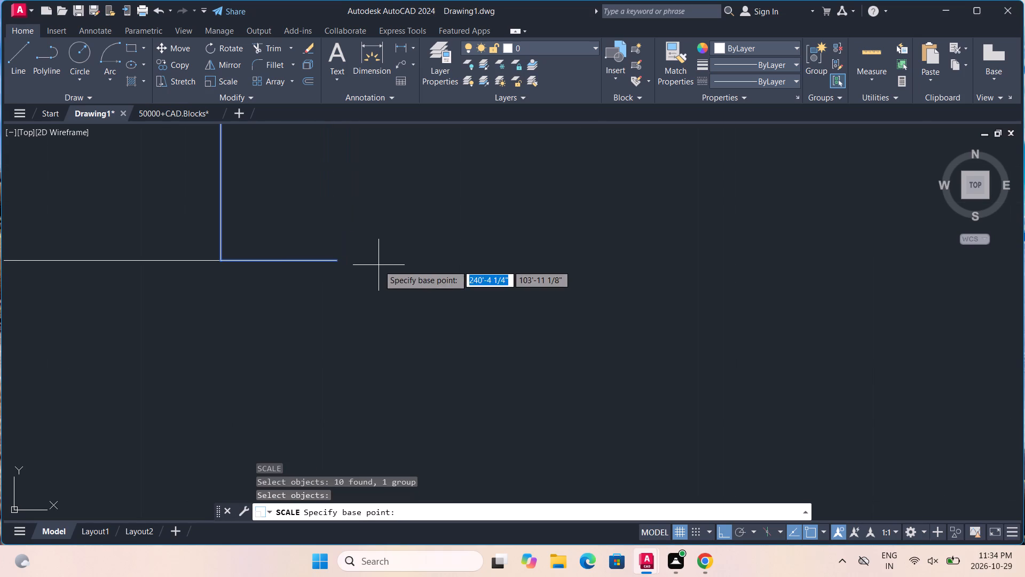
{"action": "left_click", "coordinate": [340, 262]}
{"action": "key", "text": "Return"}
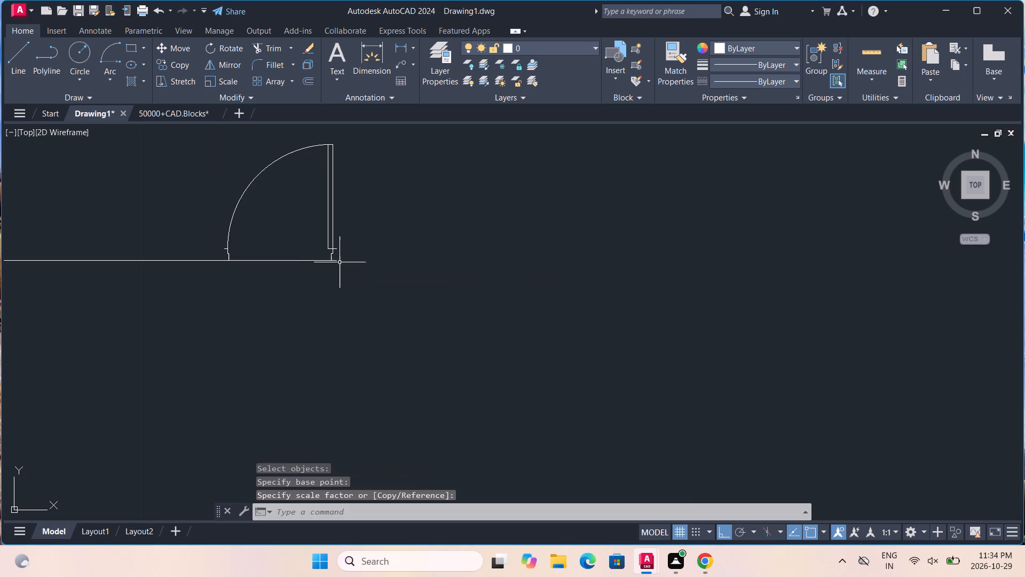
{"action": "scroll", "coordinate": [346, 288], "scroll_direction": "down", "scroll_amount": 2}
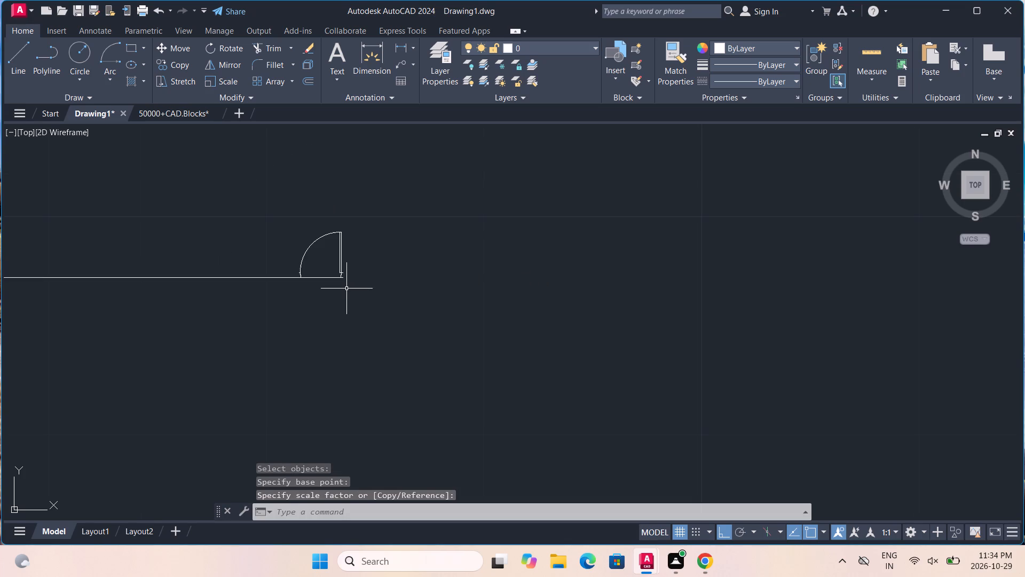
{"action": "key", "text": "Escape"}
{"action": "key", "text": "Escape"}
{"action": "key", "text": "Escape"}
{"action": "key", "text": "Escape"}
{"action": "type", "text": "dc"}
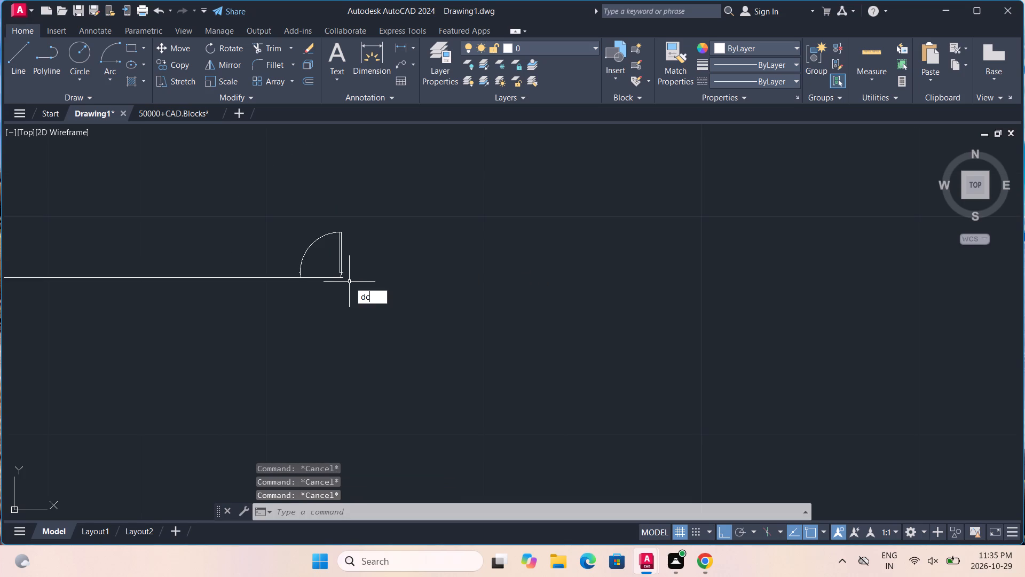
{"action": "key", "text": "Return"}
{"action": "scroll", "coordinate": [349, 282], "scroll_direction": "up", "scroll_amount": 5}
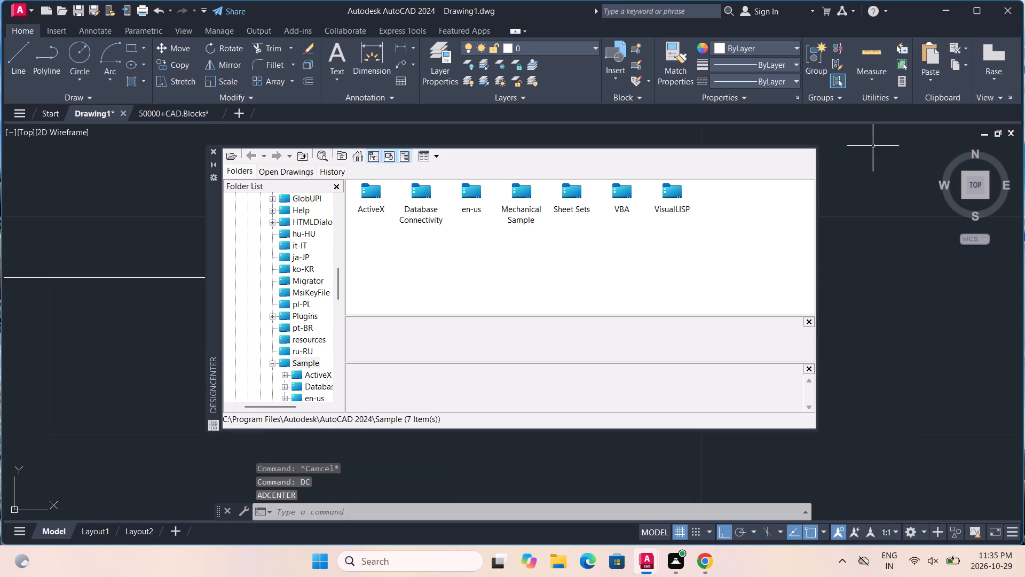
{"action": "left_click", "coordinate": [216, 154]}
Scale the middle bedroom's grouped door by reference about its lower right jamb end, matching its jamb-to-jamb width to the horizontal reference line.
{"action": "key", "text": "s"}
{"action": "key", "text": "c"}
{"action": "key", "text": "Return"}
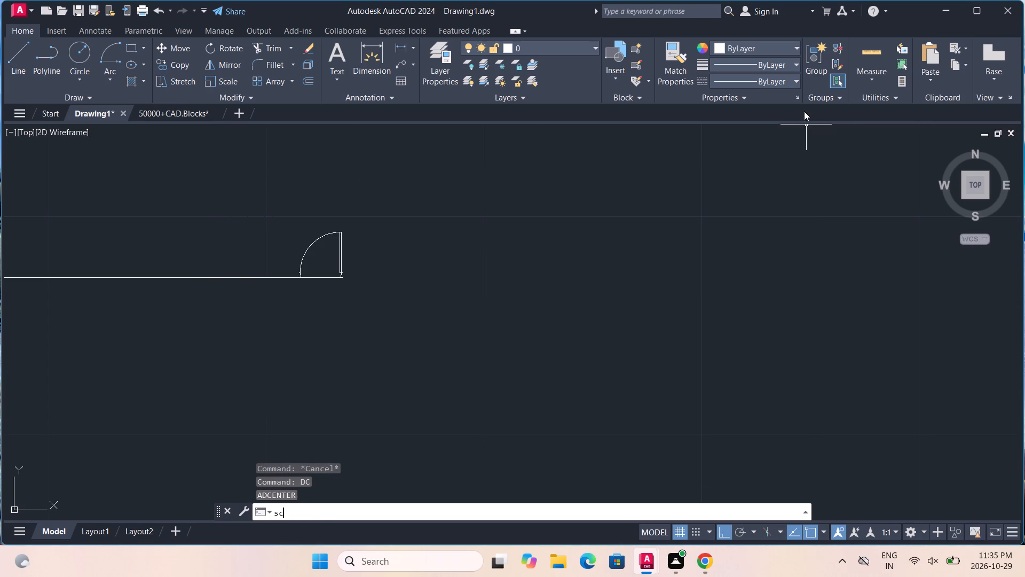
{"action": "scroll", "coordinate": [376, 243], "scroll_direction": "up", "scroll_amount": 3}
{"action": "left_click", "coordinate": [224, 326]}
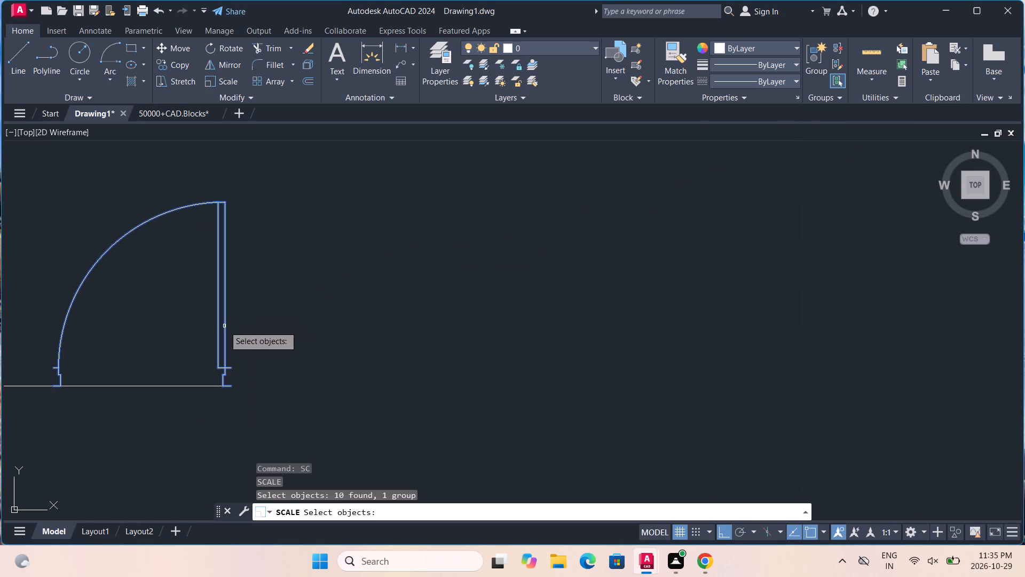
{"action": "key", "text": "Return"}
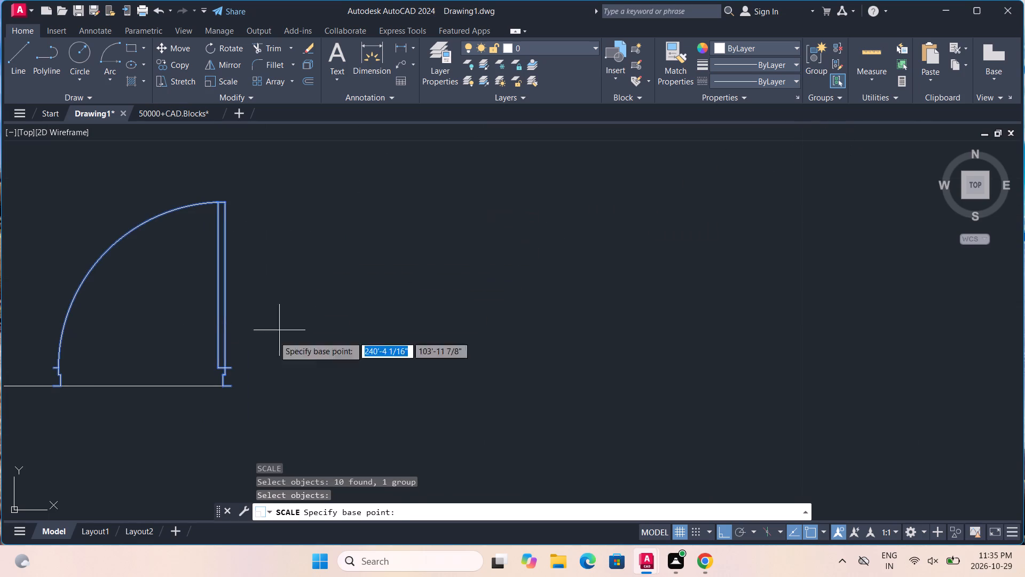
{"action": "scroll", "coordinate": [251, 371], "scroll_direction": "up", "scroll_amount": 5}
{"action": "scroll", "coordinate": [164, 406], "scroll_direction": "down", "scroll_amount": 1}
{"action": "middle_click_drag", "start_coordinate": [171, 397], "coordinate": [465, 215]}
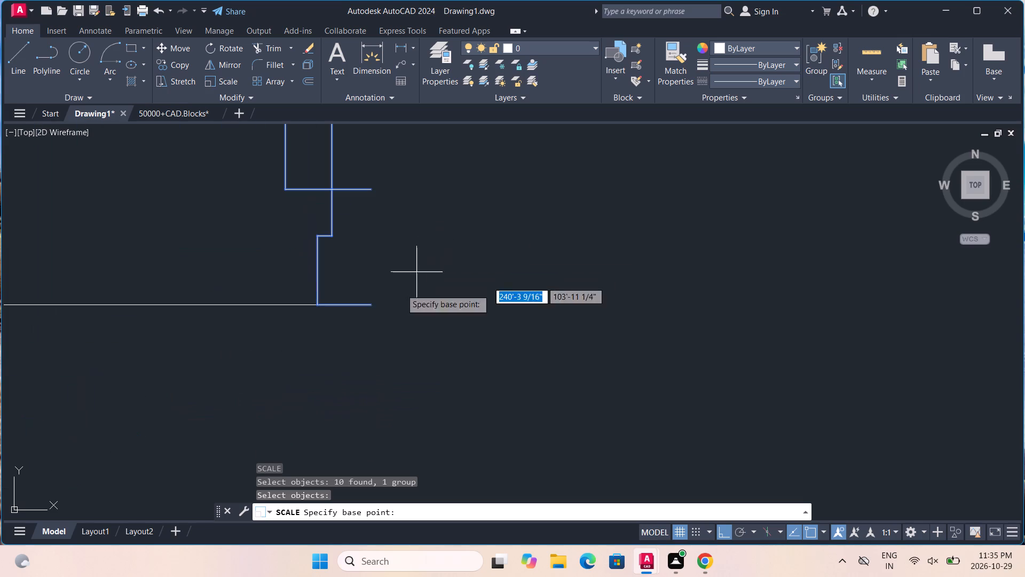
{"action": "left_click", "coordinate": [372, 305]}
{"action": "scroll", "coordinate": [326, 309], "scroll_direction": "down", "scroll_amount": 5}
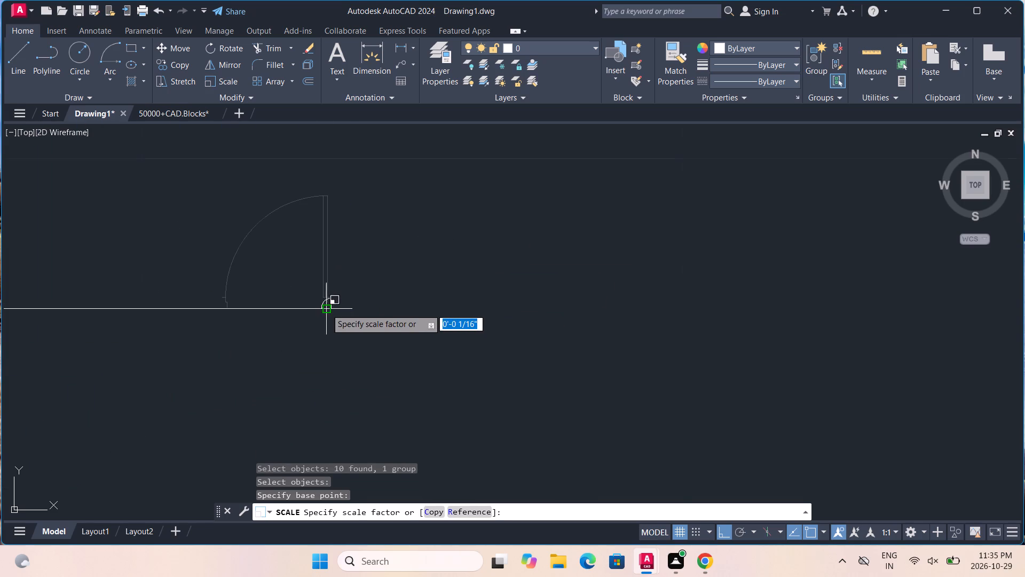
{"action": "left_click", "coordinate": [459, 514]}
{"action": "scroll", "coordinate": [338, 316], "scroll_direction": "up", "scroll_amount": 5}
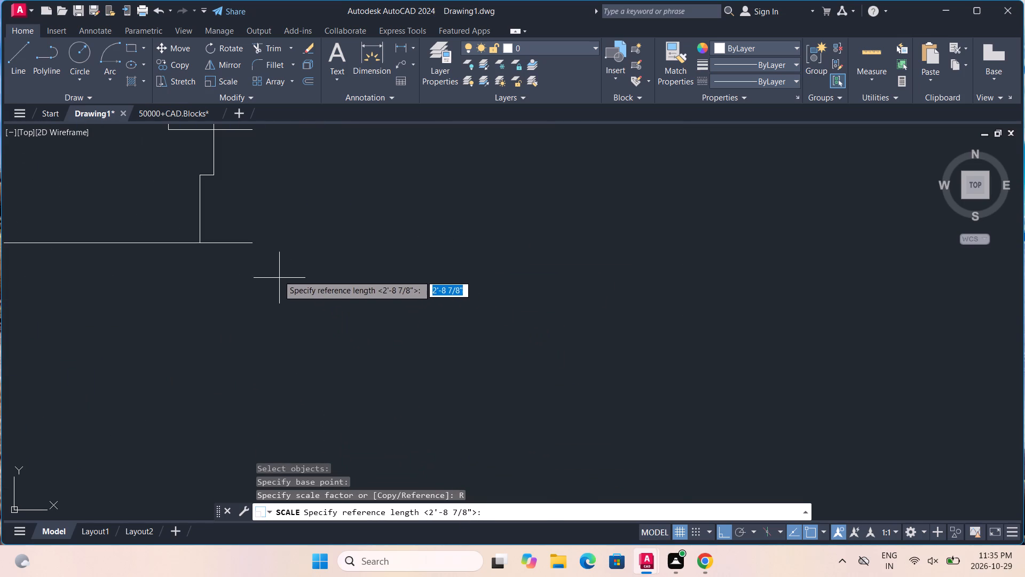
{"action": "left_click", "coordinate": [254, 244]}
{"action": "scroll", "coordinate": [254, 244], "scroll_direction": "down", "scroll_amount": 4}
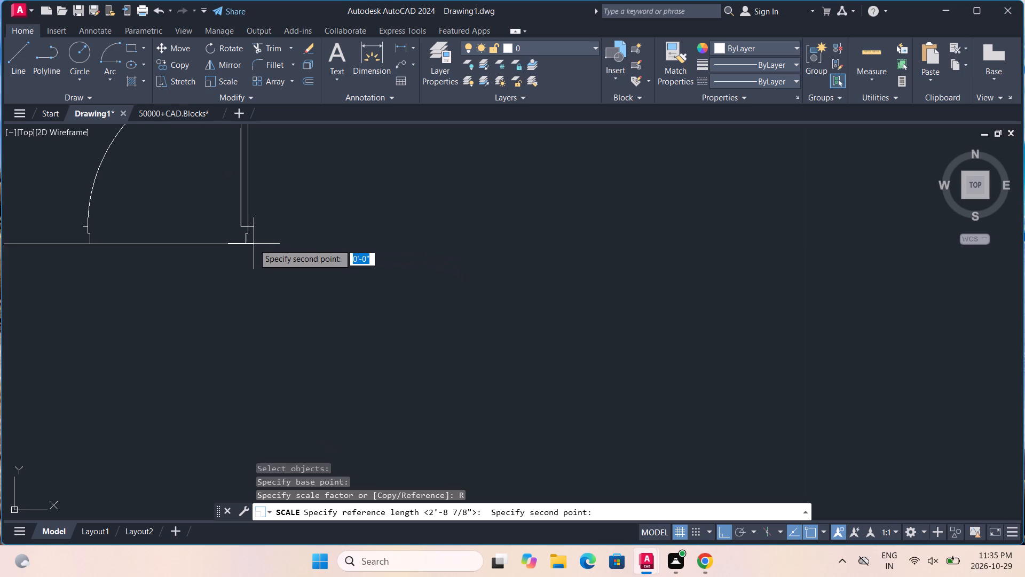
{"action": "scroll", "coordinate": [78, 244], "scroll_direction": "up", "scroll_amount": 4}
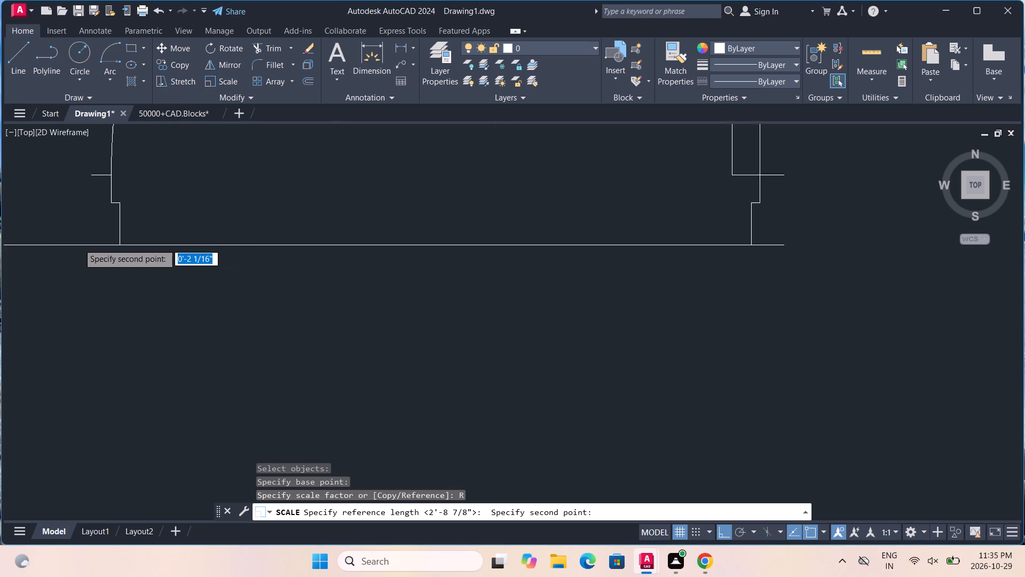
{"action": "scroll", "coordinate": [78, 244], "scroll_direction": "up", "scroll_amount": 2}
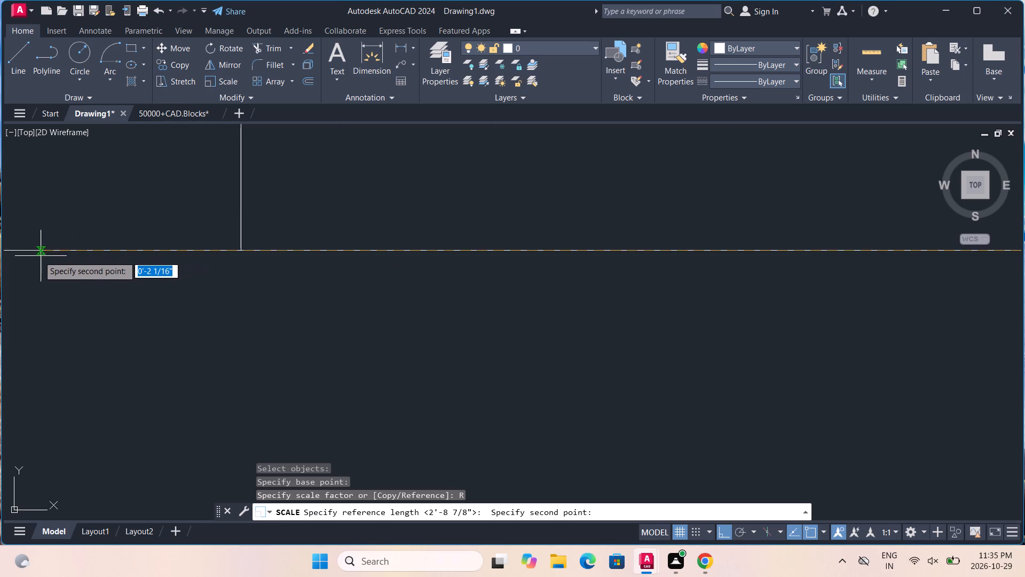
{"action": "scroll", "coordinate": [37, 256], "scroll_direction": "down", "scroll_amount": 2}
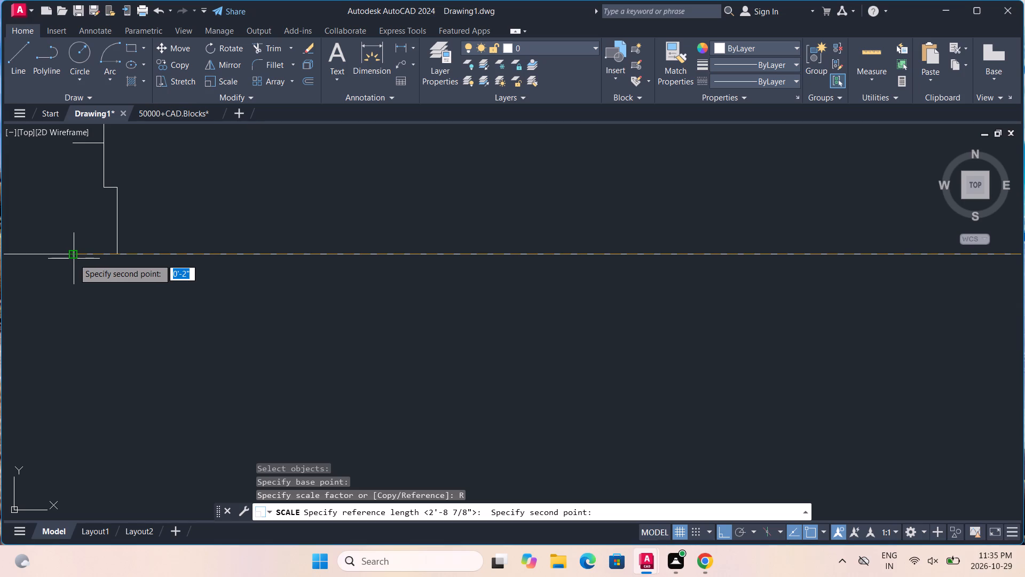
{"action": "scroll", "coordinate": [74, 259], "scroll_direction": "up", "scroll_amount": 1}
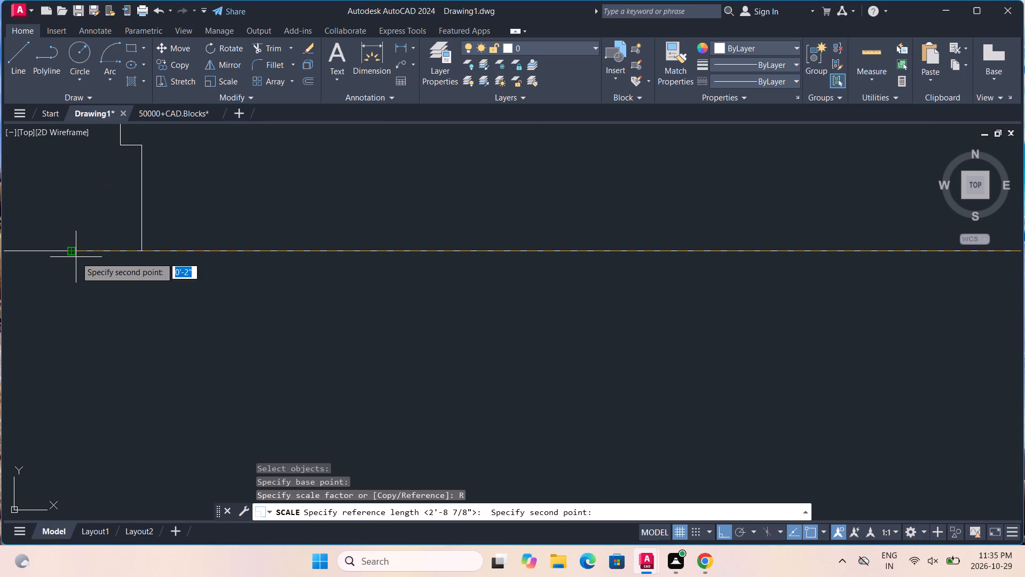
{"action": "scroll", "coordinate": [71, 251], "scroll_direction": "up", "scroll_amount": 2}
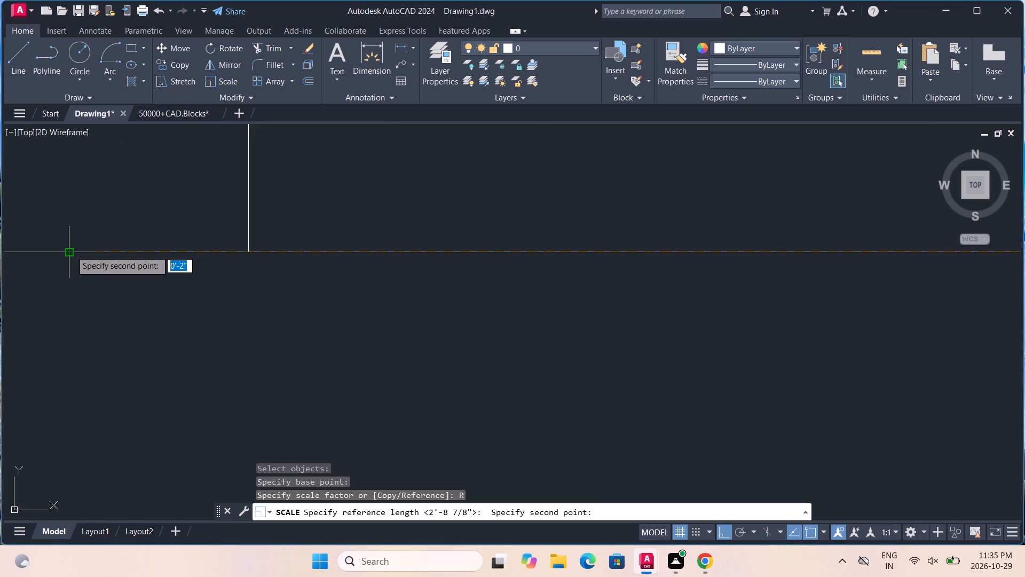
{"action": "scroll", "coordinate": [71, 251], "scroll_direction": "up", "scroll_amount": 2}
{"action": "scroll", "coordinate": [71, 251], "scroll_direction": "down", "scroll_amount": 1}
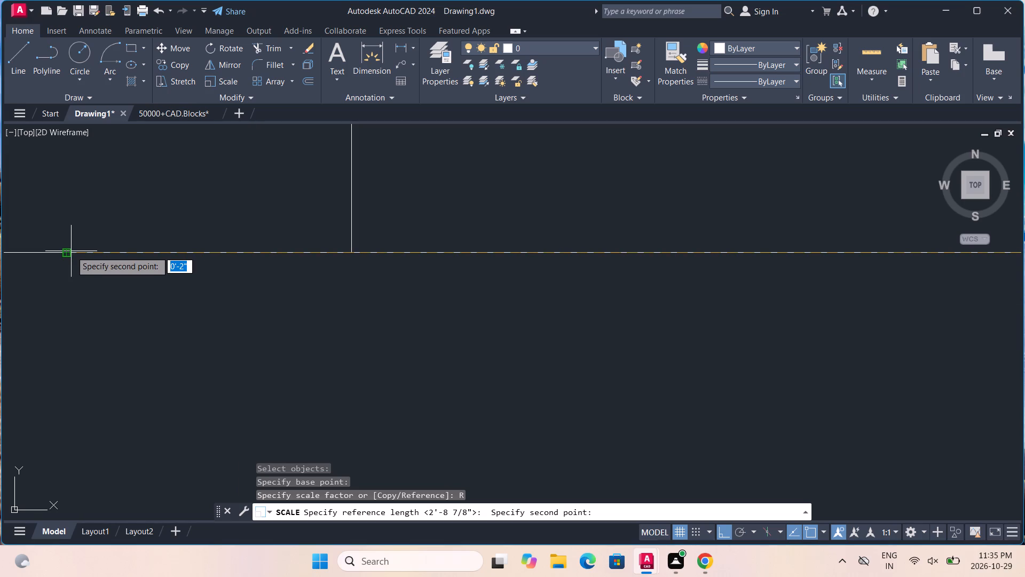
{"action": "scroll", "coordinate": [66, 251], "scroll_direction": "up", "scroll_amount": 3}
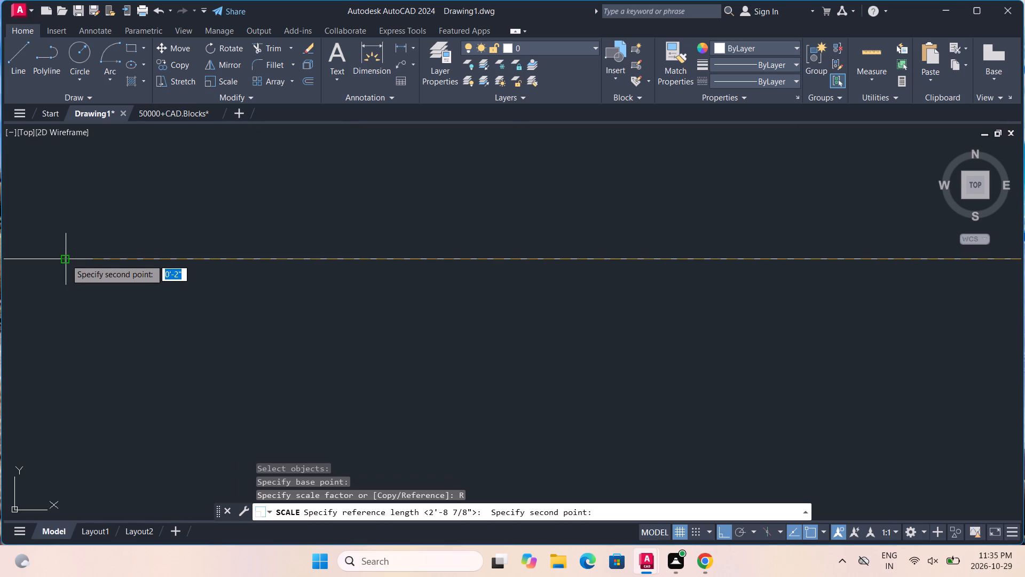
{"action": "scroll", "coordinate": [66, 259], "scroll_direction": "up", "scroll_amount": 1}
{"action": "left_click", "coordinate": [66, 259]}
{"action": "scroll", "coordinate": [66, 259], "scroll_direction": "down", "scroll_amount": 5}
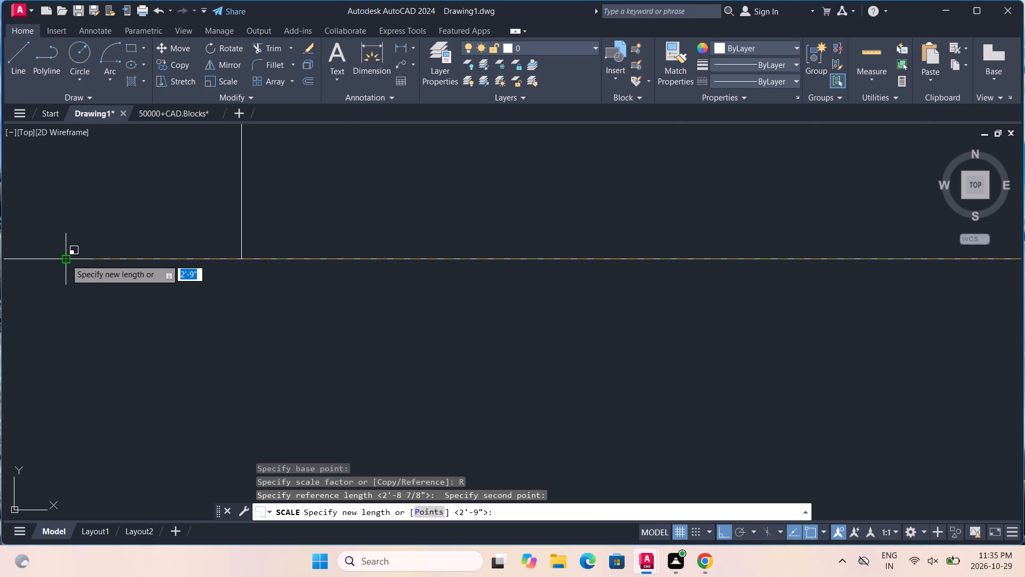
{"action": "scroll", "coordinate": [66, 259], "scroll_direction": "down", "scroll_amount": 8}
{"action": "middle_click_drag", "start_coordinate": [66, 259], "coordinate": [554, 321]}
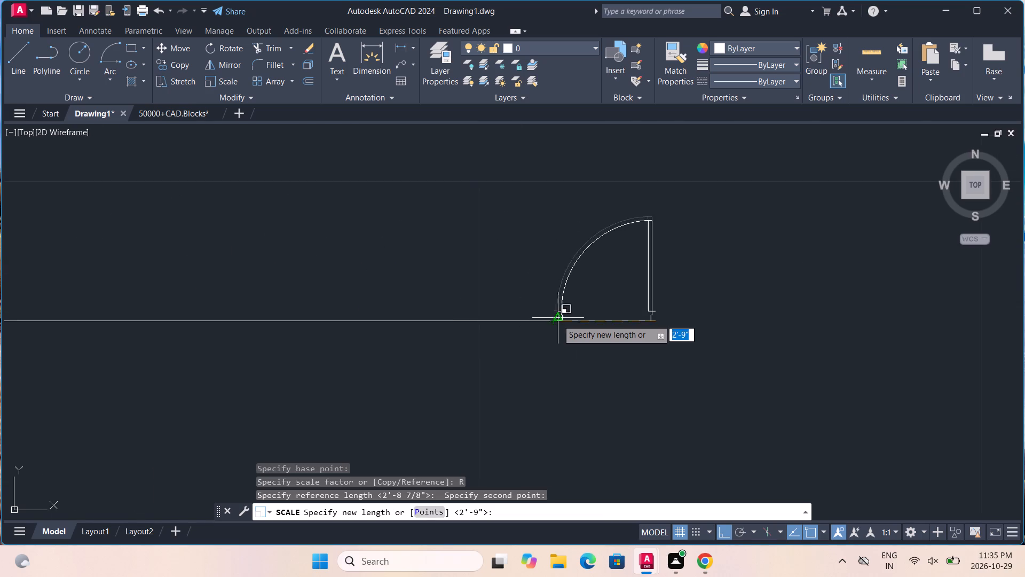
{"action": "scroll", "coordinate": [557, 319], "scroll_direction": "down", "scroll_amount": 4}
{"action": "scroll", "coordinate": [325, 320], "scroll_direction": "up", "scroll_amount": 2}
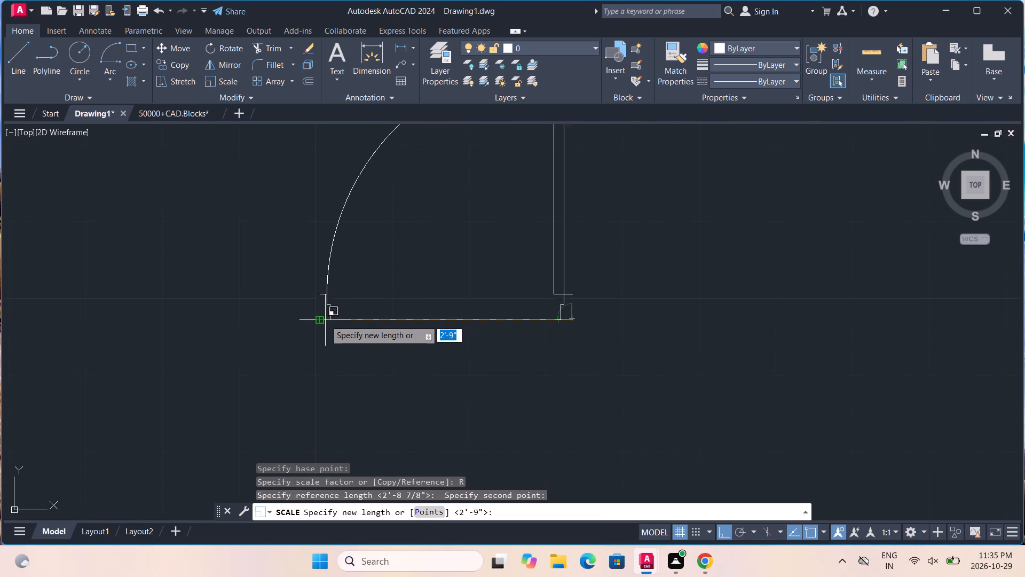
{"action": "scroll", "coordinate": [325, 320], "scroll_direction": "up", "scroll_amount": 3}
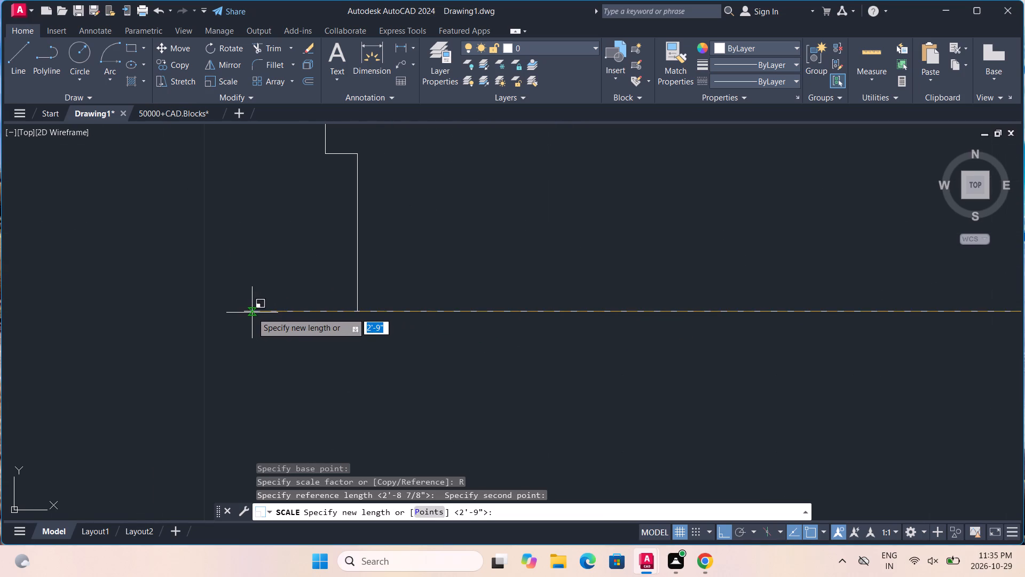
{"action": "scroll", "coordinate": [245, 313], "scroll_direction": "up", "scroll_amount": 5}
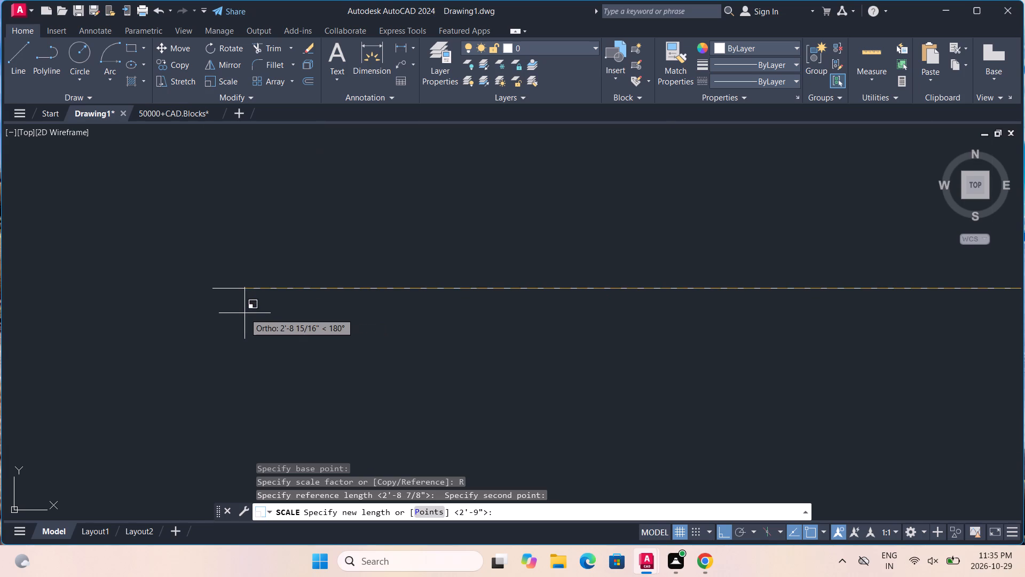
{"action": "left_click", "coordinate": [214, 290]}
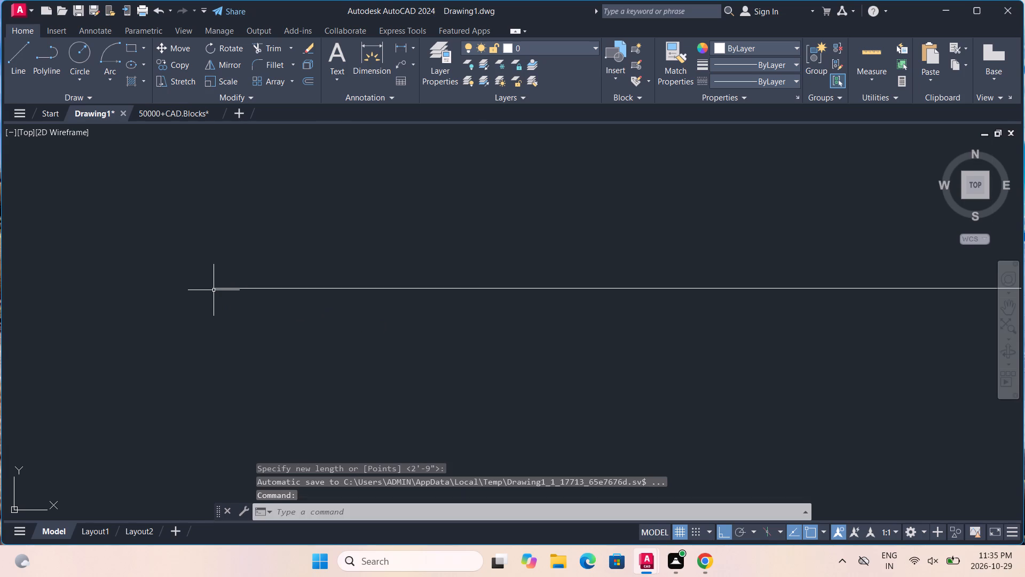
Erase the horizontal reference line beneath the scaled door in the middle bedroom.
{"action": "scroll", "coordinate": [214, 290], "scroll_direction": "down", "scroll_amount": 12}
{"action": "left_click_drag", "start_coordinate": [333, 337], "coordinate": [312, 278]}
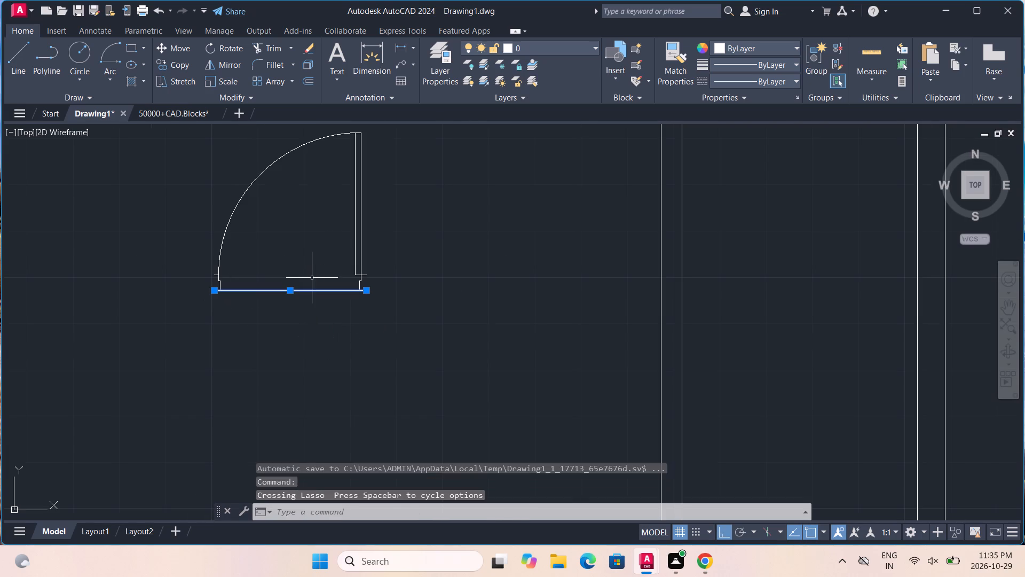
{"action": "key", "text": "Delete"}
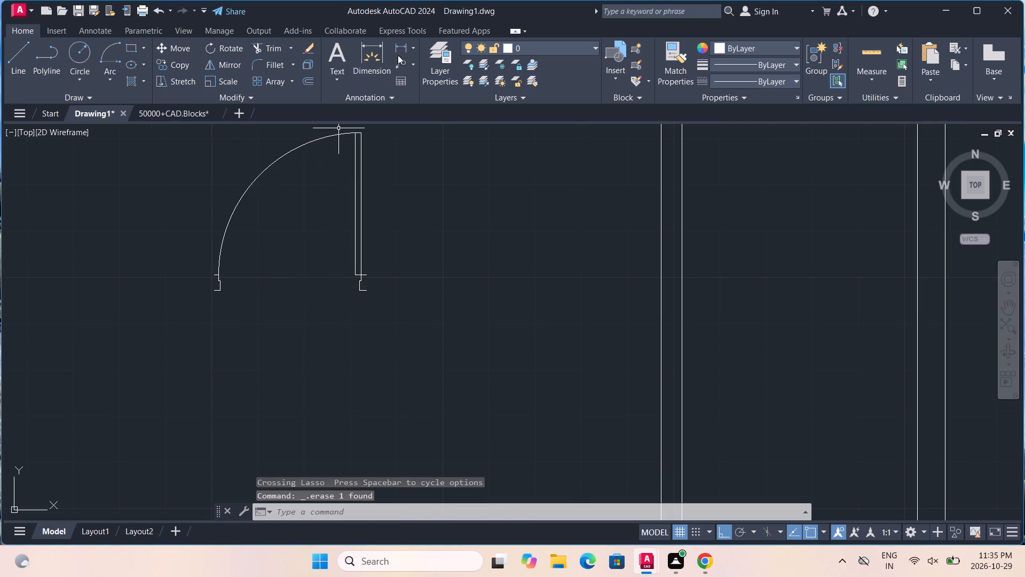
Check the scaled door's width between its lower left and lower right jamb ends with a temporary linear dimension.
{"action": "left_click", "coordinate": [398, 49]}
{"action": "scroll", "coordinate": [221, 272], "scroll_direction": "up", "scroll_amount": 4}
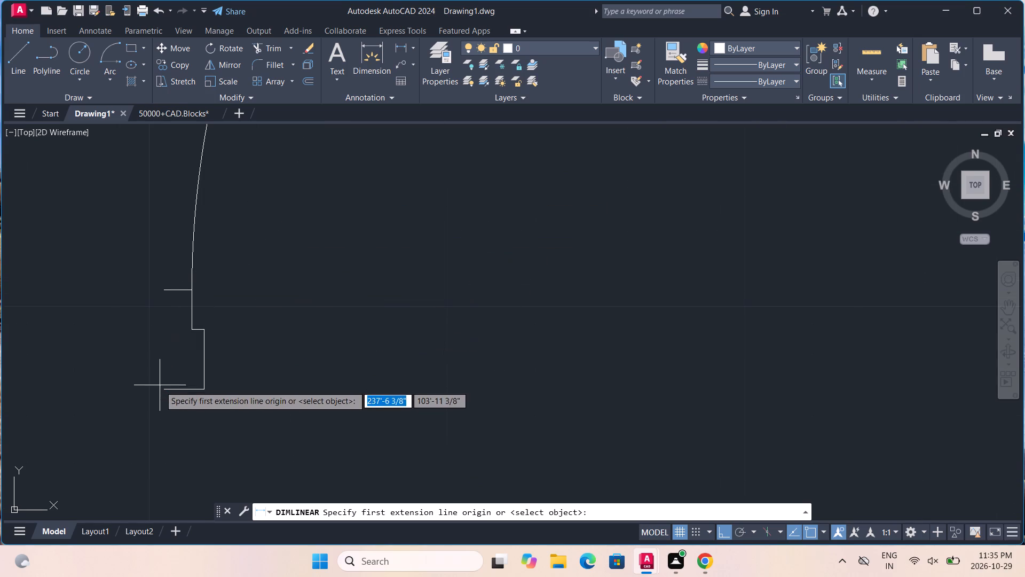
{"action": "left_click", "coordinate": [161, 387]}
{"action": "scroll", "coordinate": [319, 365], "scroll_direction": "down", "scroll_amount": 5}
{"action": "scroll", "coordinate": [404, 373], "scroll_direction": "up", "scroll_amount": 6}
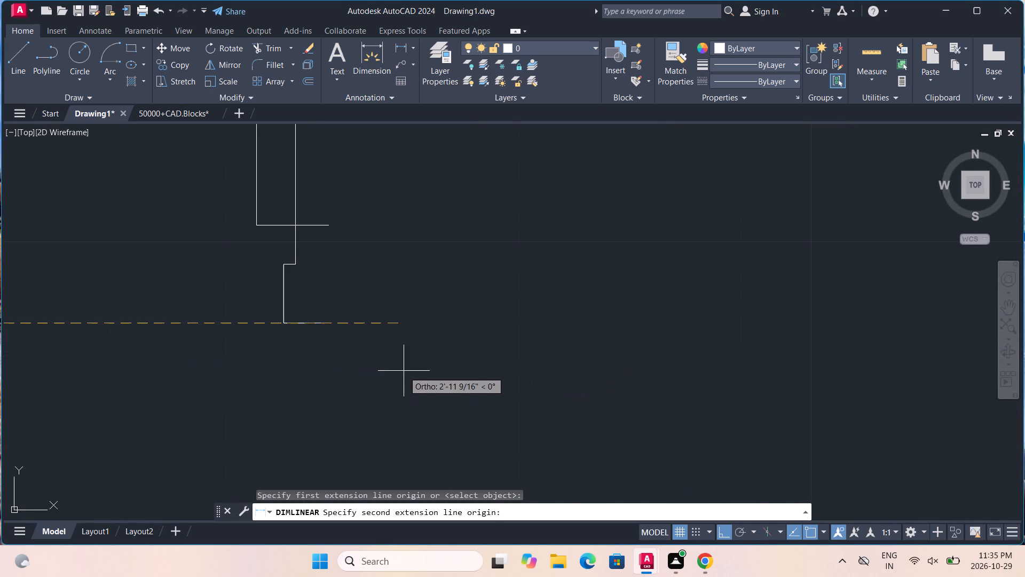
{"action": "left_click", "coordinate": [335, 324]}
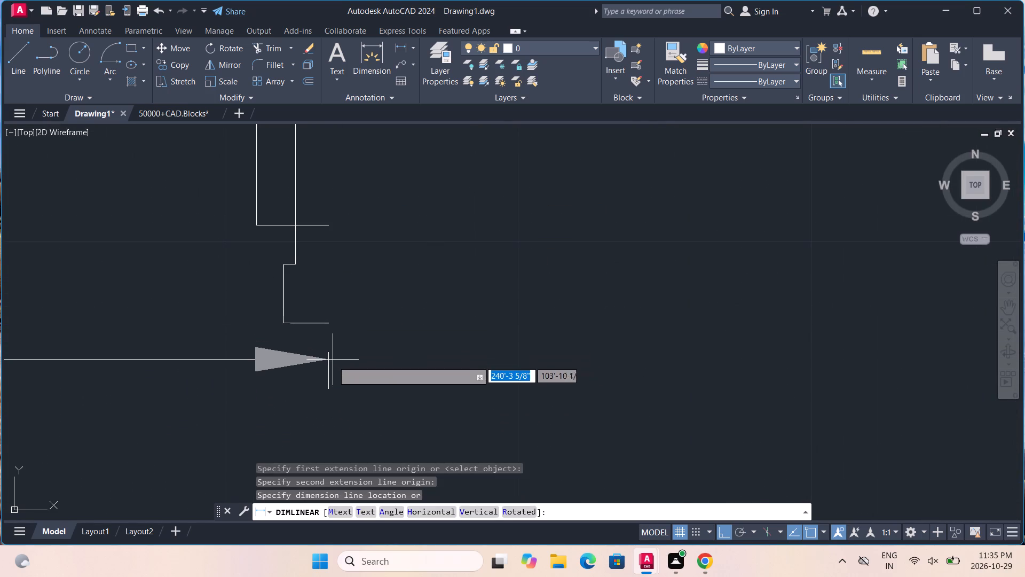
{"action": "scroll", "coordinate": [333, 362], "scroll_direction": "down", "scroll_amount": 5}
{"action": "key", "text": "Escape"}
Copy the scaled door with Ortho off from its right jamb to just above the reference line in the narrow upper right room.
{"action": "scroll", "coordinate": [337, 353], "scroll_direction": "down", "scroll_amount": 3}
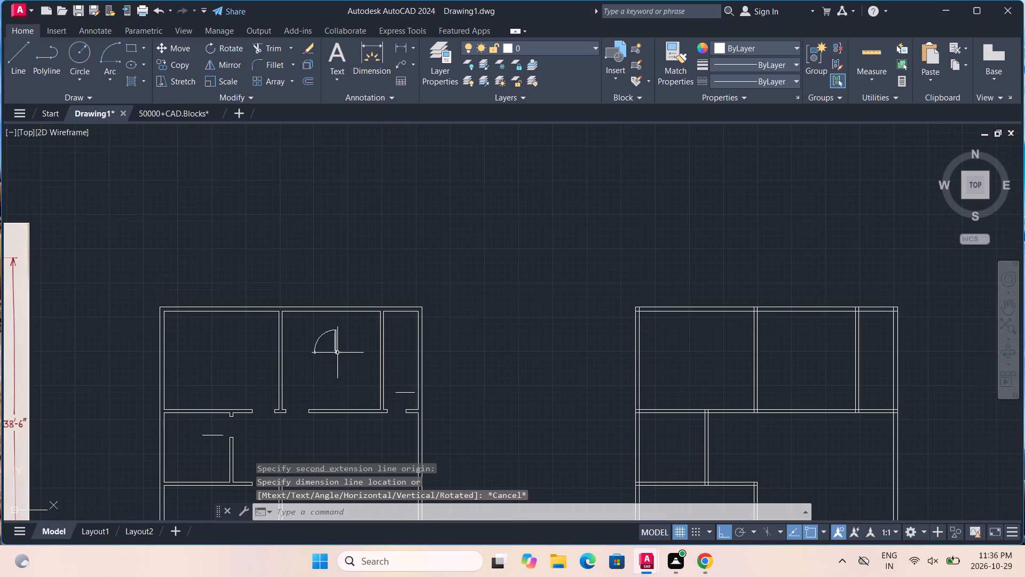
{"action": "middle_click_drag", "start_coordinate": [356, 389], "coordinate": [351, 321]}
{"action": "scroll", "coordinate": [341, 308], "scroll_direction": "up", "scroll_amount": 2}
{"action": "scroll", "coordinate": [341, 308], "scroll_direction": "down", "scroll_amount": 1}
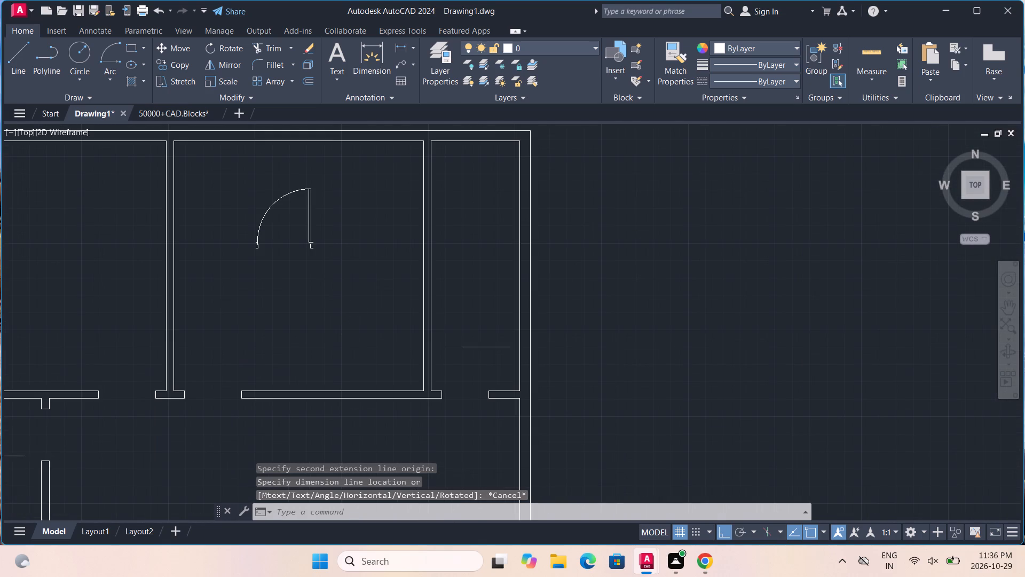
{"action": "left_click", "coordinate": [321, 270]}
{"action": "key", "text": "c"}
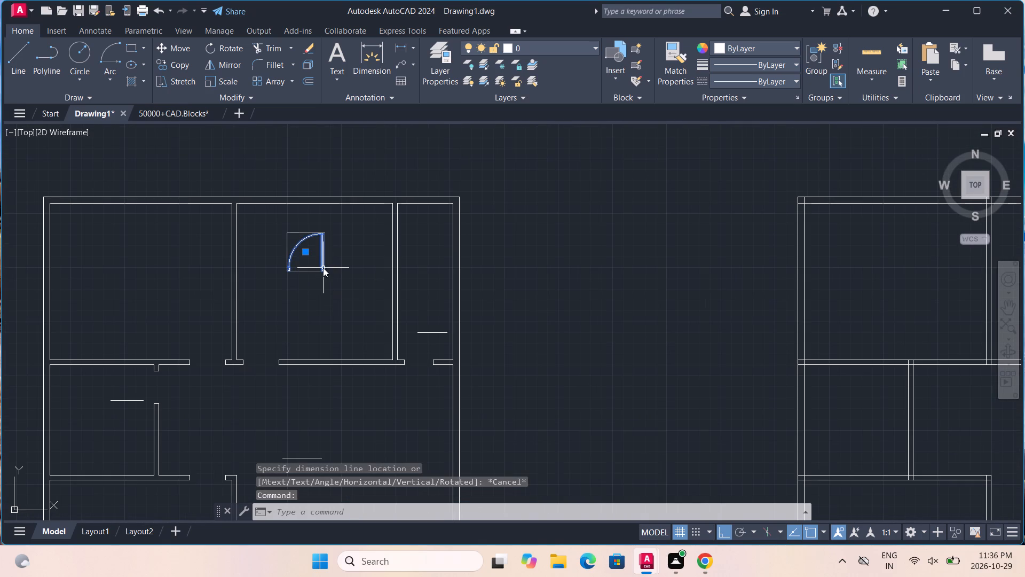
{"action": "key", "text": "o"}
{"action": "key", "text": "Return"}
{"action": "left_click", "coordinate": [323, 267]}
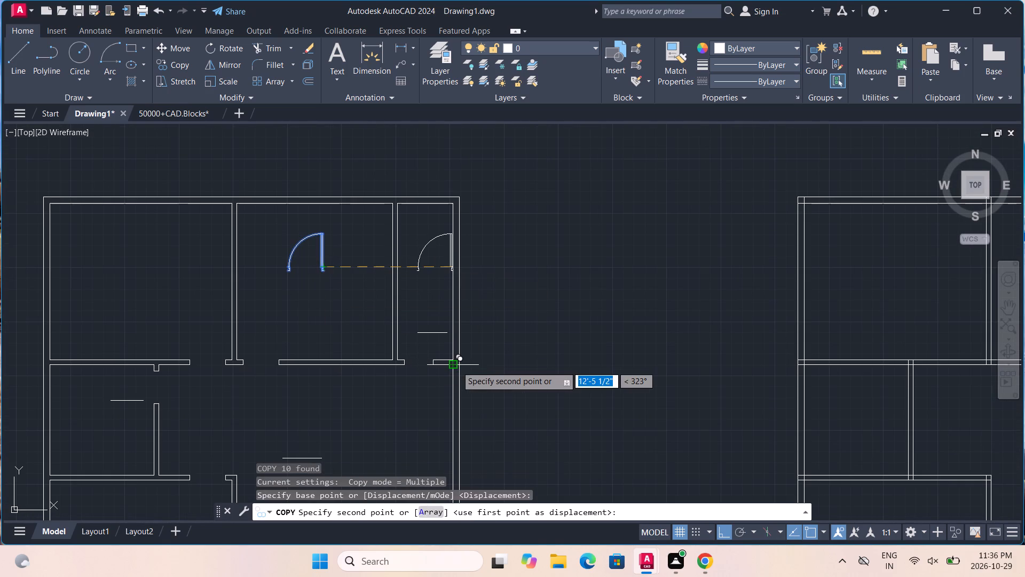
{"action": "left_click", "coordinate": [717, 529]}
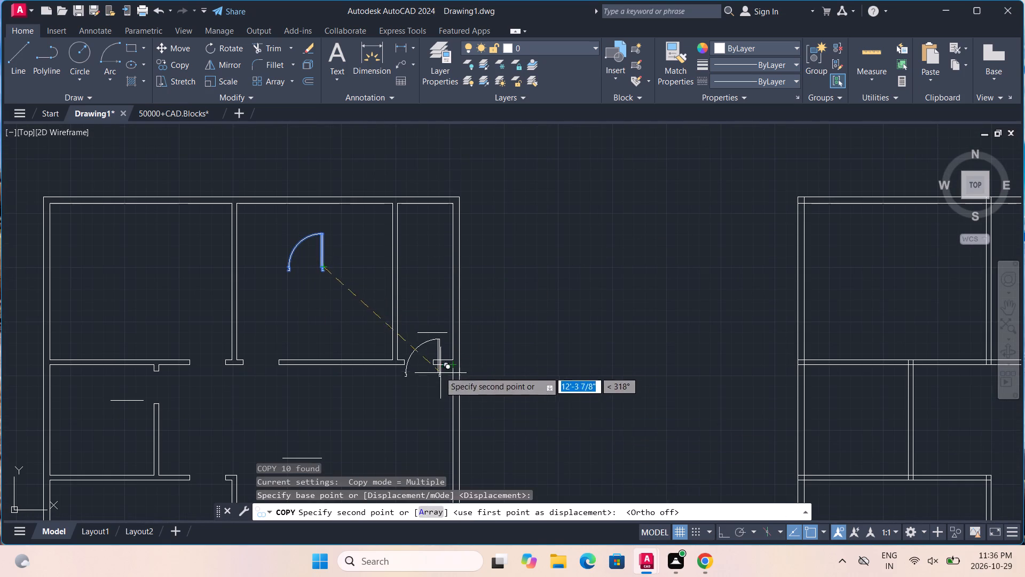
{"action": "scroll", "coordinate": [438, 368], "scroll_direction": "up", "scroll_amount": 5}
{"action": "middle_click_drag", "start_coordinate": [468, 313], "coordinate": [499, 487]}
{"action": "scroll", "coordinate": [466, 374], "scroll_direction": "down", "scroll_amount": 1}
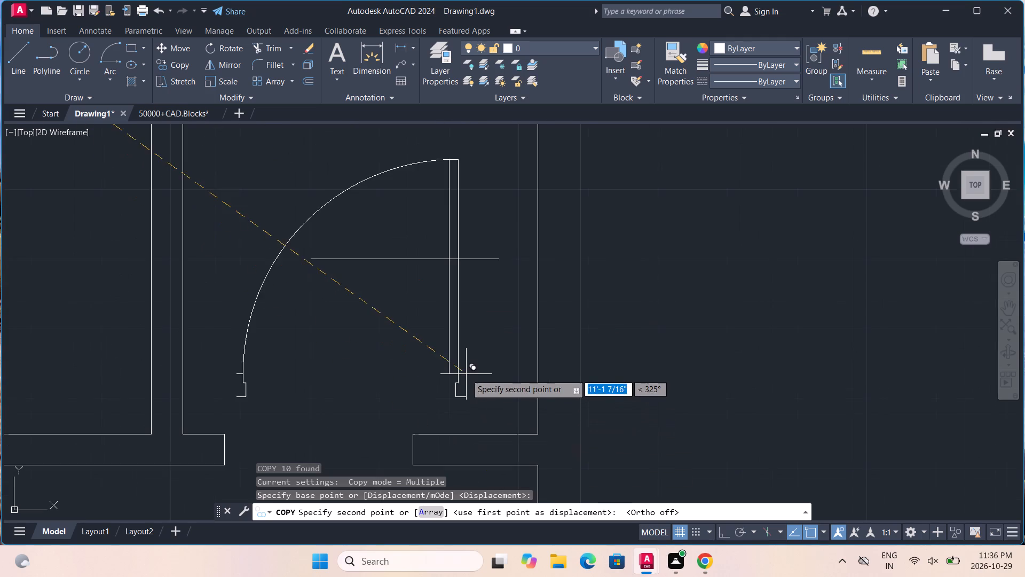
{"action": "middle_click_drag", "start_coordinate": [470, 350], "coordinate": [422, 455]}
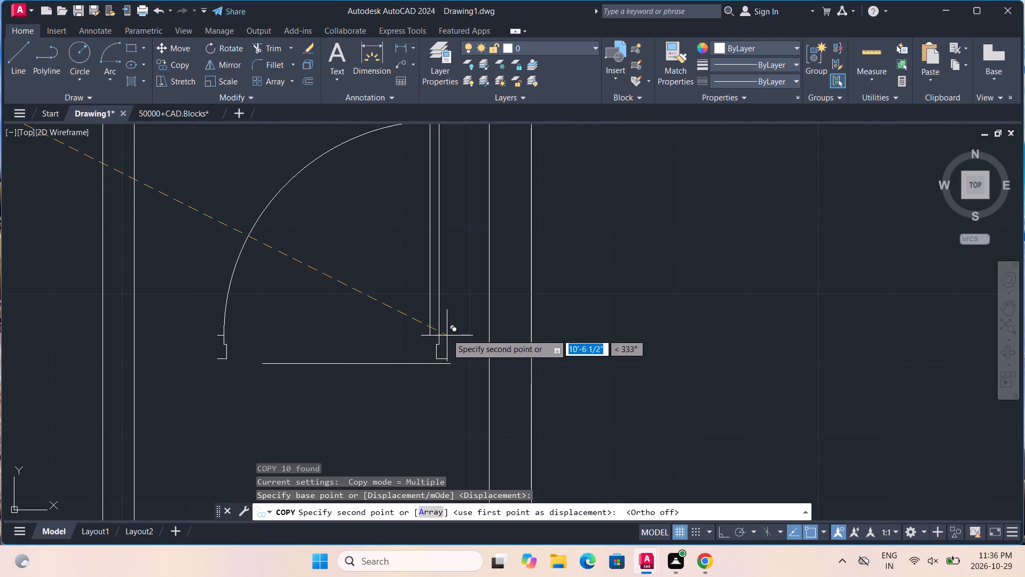
{"action": "left_click", "coordinate": [446, 333]}
{"action": "key", "text": "Escape"}
Align the copied door in the narrow upper right room, matching its lower right jamb end to the reference line's right end.
{"action": "scroll", "coordinate": [466, 375], "scroll_direction": "up", "scroll_amount": 2}
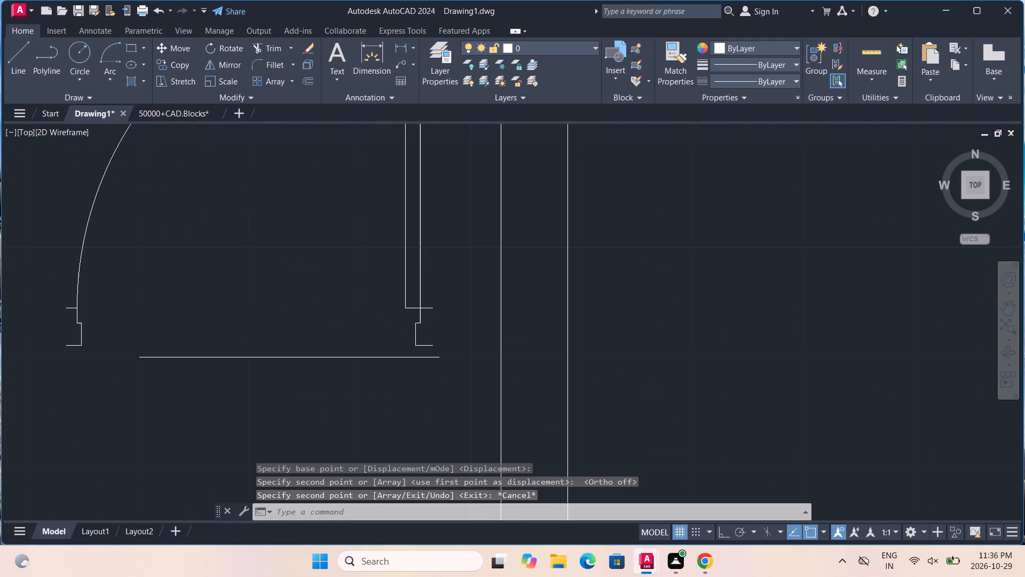
{"action": "type", "text": "al"}
{"action": "key", "text": "Return"}
{"action": "scroll", "coordinate": [467, 373], "scroll_direction": "up", "scroll_amount": 2}
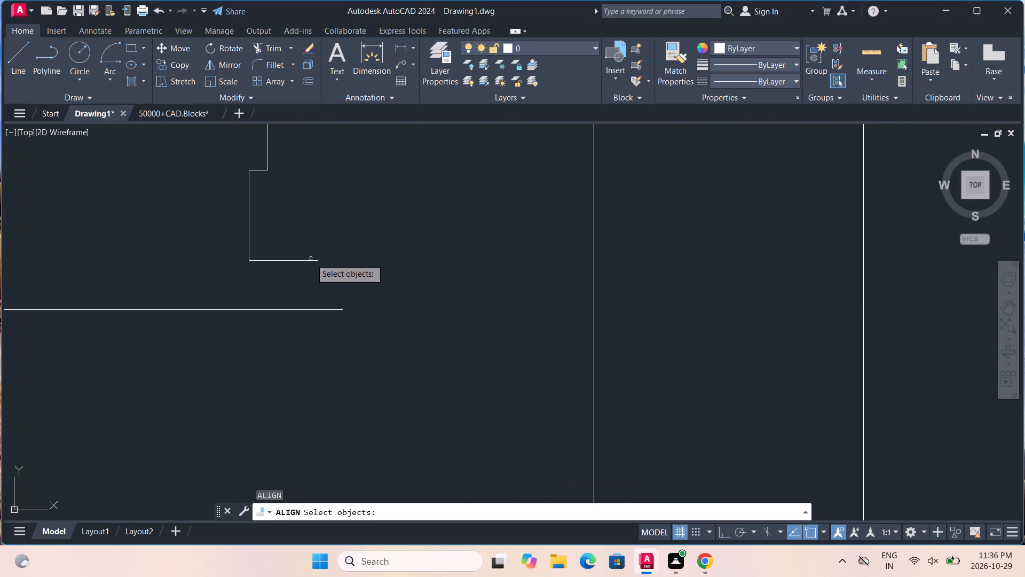
{"action": "left_click", "coordinate": [307, 262]}
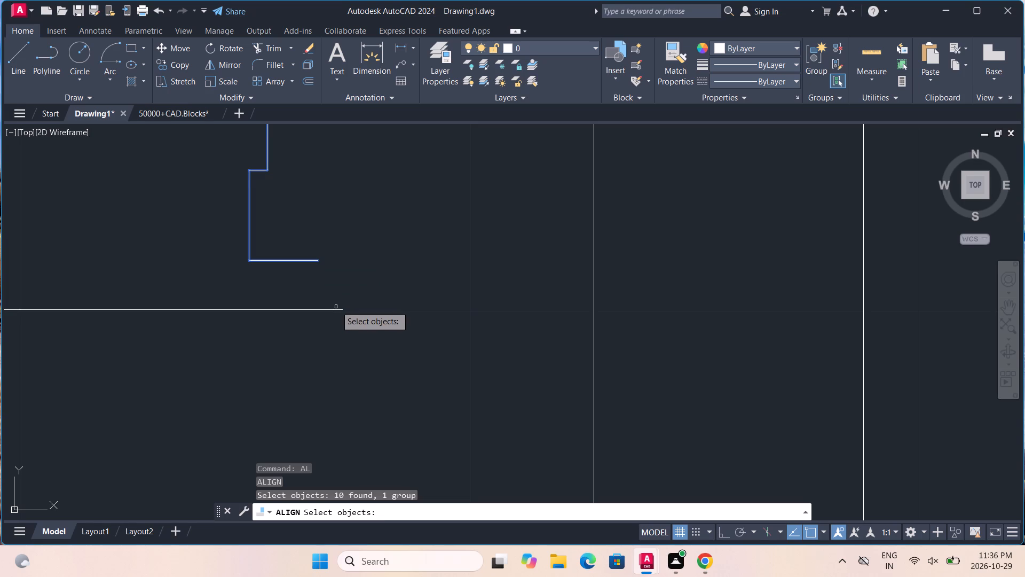
{"action": "key", "text": "Return"}
{"action": "left_click", "coordinate": [320, 263]}
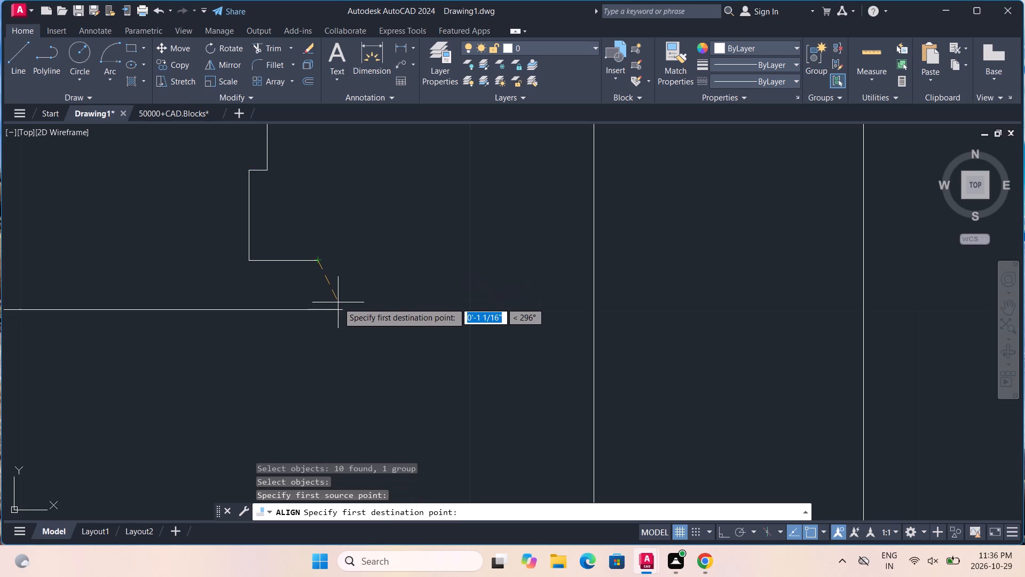
{"action": "left_click", "coordinate": [342, 308]}
{"action": "key", "text": "Return"}
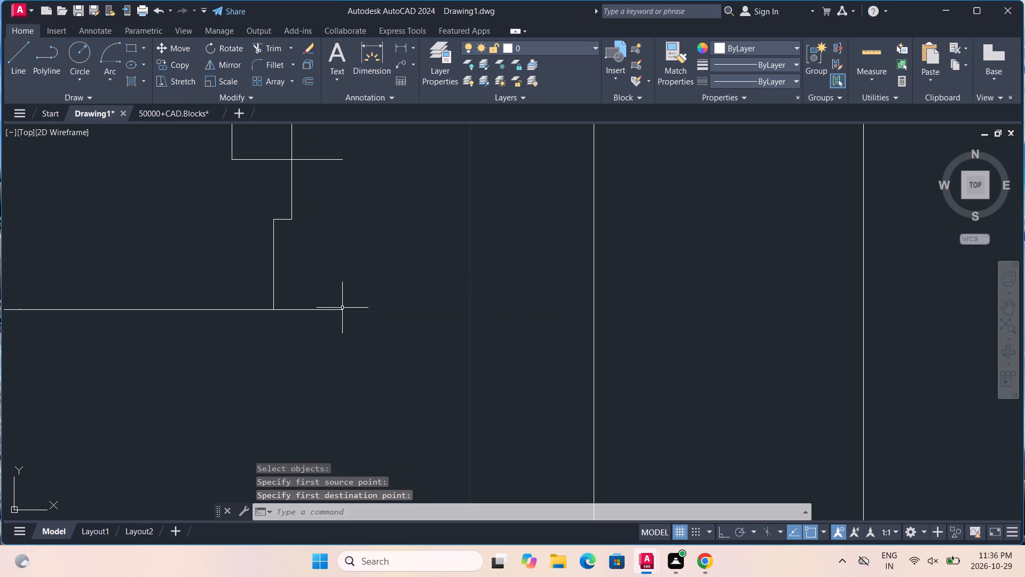
{"action": "key", "text": "Escape"}
{"action": "key", "text": "Escape"}
{"action": "key", "text": "Escape"}
{"action": "key", "text": "Escape"}
Scale that door by reference about its lower right jamb end, matching its jamb-to-jamb width to the reference line with Ortho on.
{"action": "type", "text": "sc"}
{"action": "key", "text": "Return"}
{"action": "scroll", "coordinate": [342, 308], "scroll_direction": "up", "scroll_amount": 2}
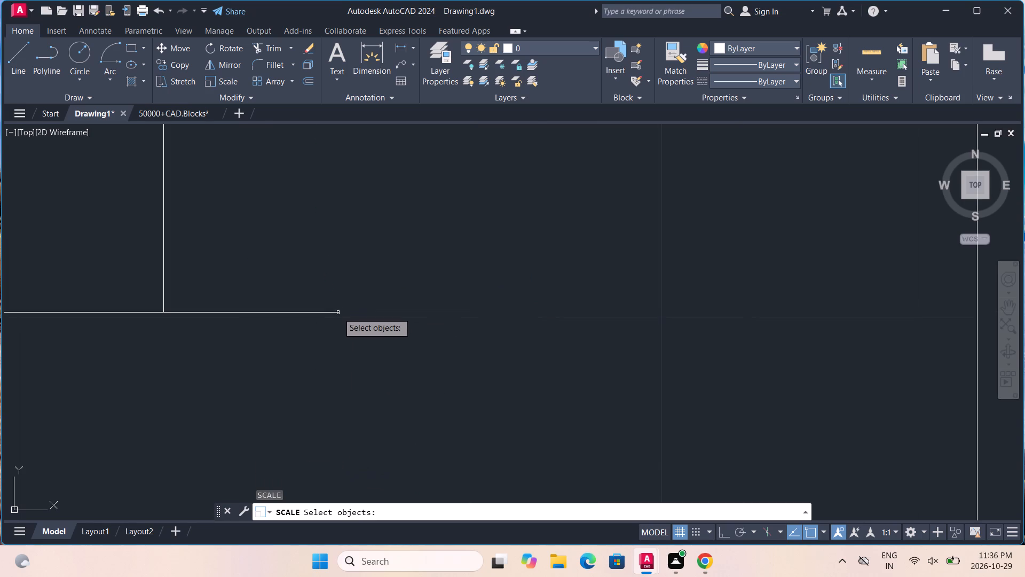
{"action": "left_click", "coordinate": [338, 313]}
{"action": "key", "text": "Return"}
{"action": "left_click", "coordinate": [338, 313]}
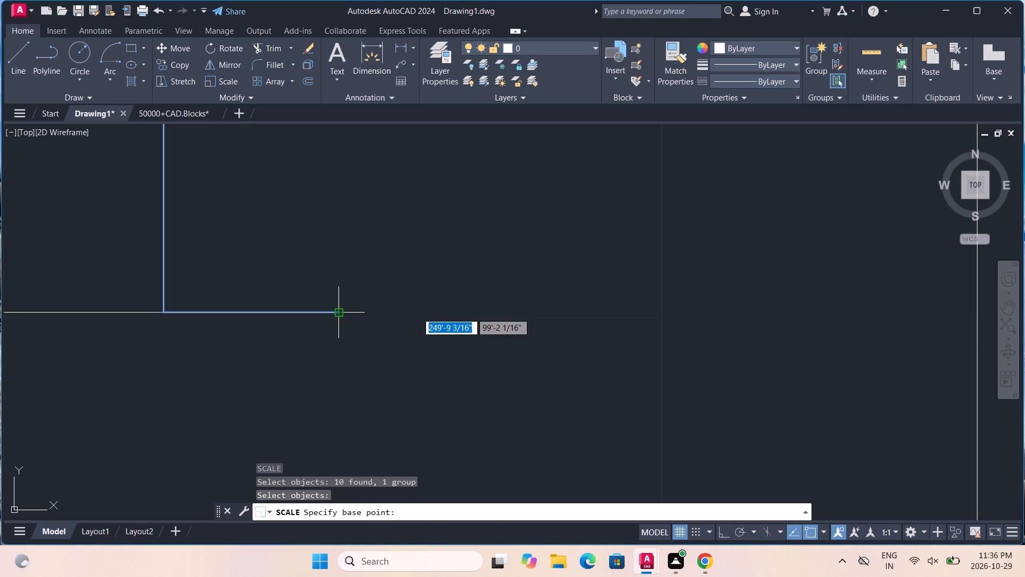
{"action": "scroll", "coordinate": [338, 313], "scroll_direction": "down", "scroll_amount": 1}
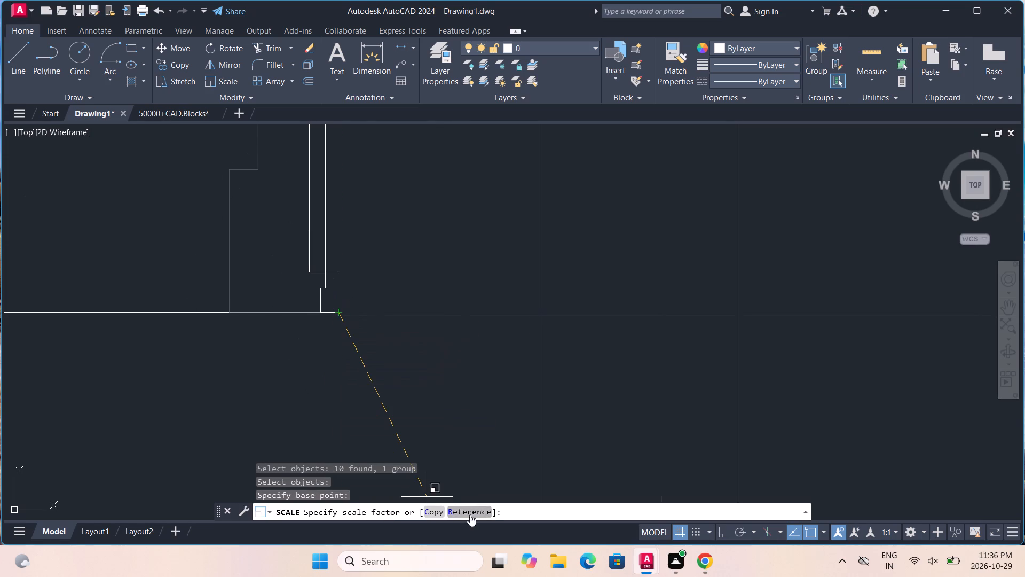
{"action": "left_click", "coordinate": [470, 514]}
{"action": "left_click", "coordinate": [340, 314]}
{"action": "scroll", "coordinate": [340, 314], "scroll_direction": "down", "scroll_amount": 2}
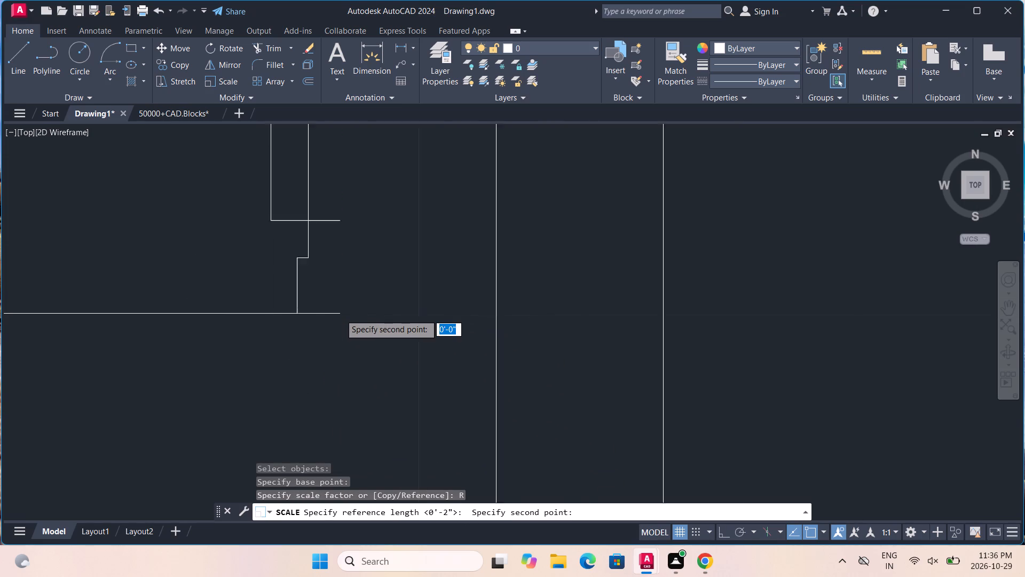
{"action": "scroll", "coordinate": [340, 314], "scroll_direction": "down", "scroll_amount": 6}
{"action": "scroll", "coordinate": [294, 317], "scroll_direction": "up", "scroll_amount": 6}
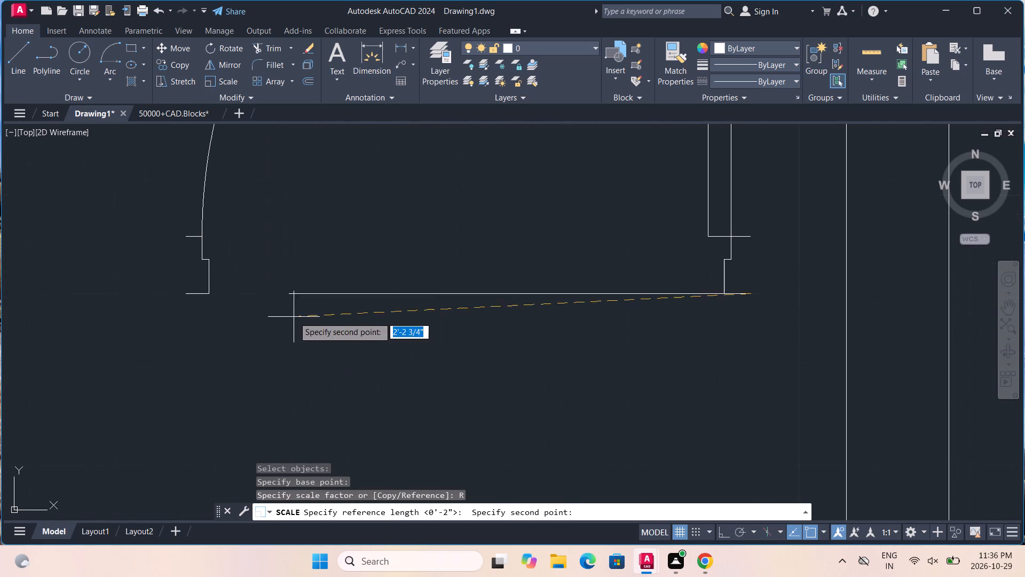
{"action": "scroll", "coordinate": [189, 298], "scroll_direction": "up", "scroll_amount": 6}
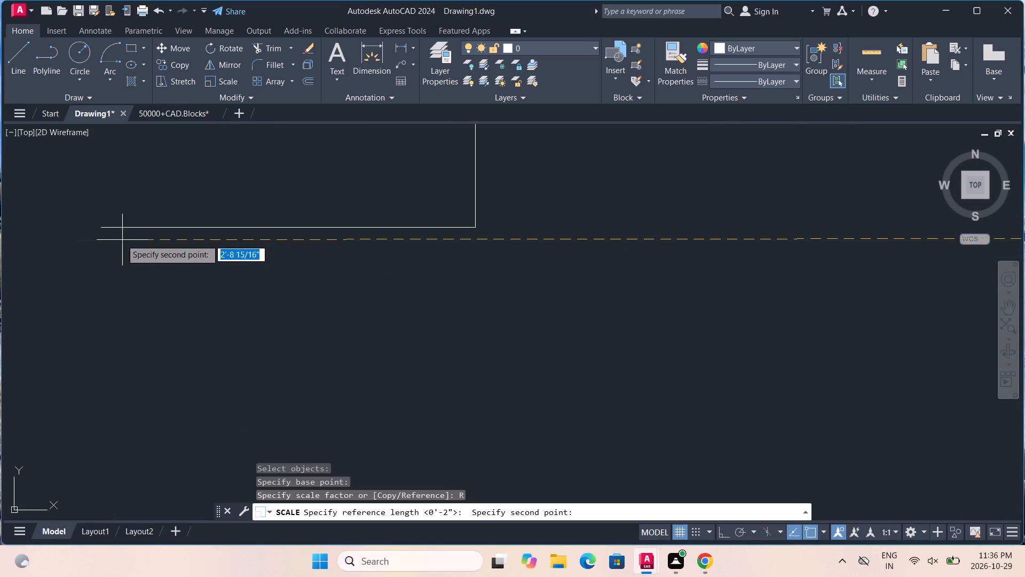
{"action": "left_click", "coordinate": [101, 229]}
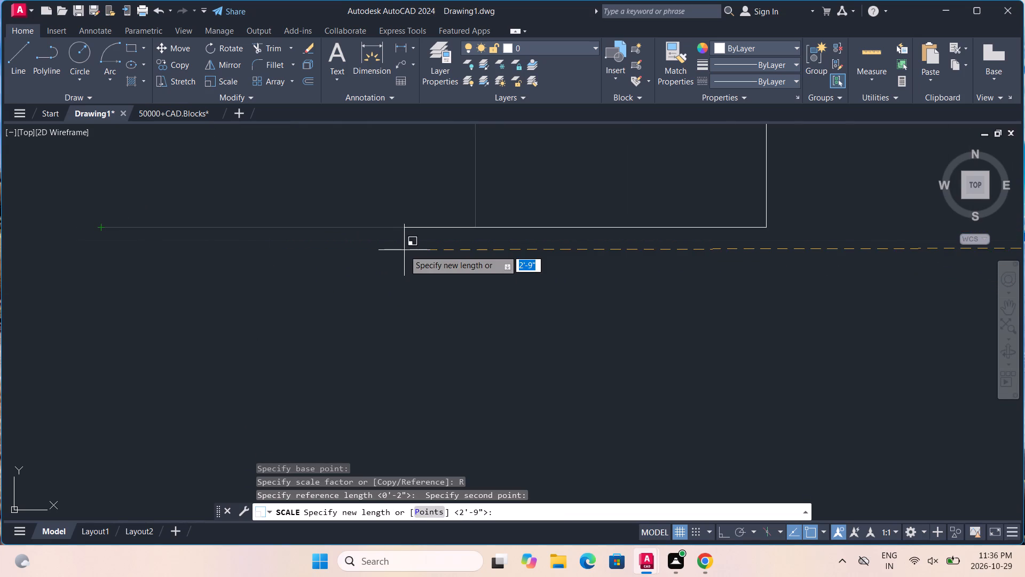
{"action": "scroll", "coordinate": [405, 249], "scroll_direction": "down", "scroll_amount": 5}
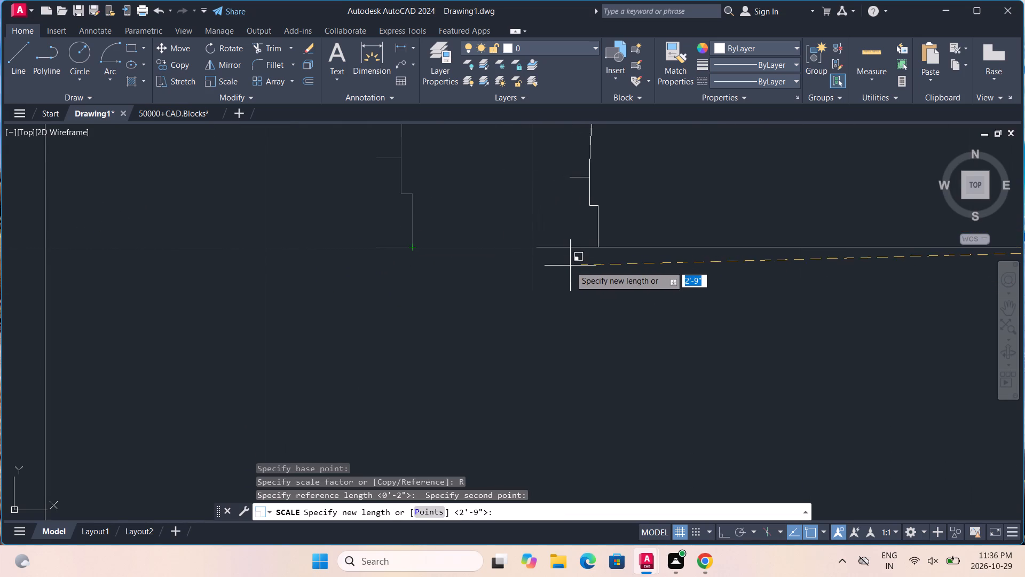
{"action": "scroll", "coordinate": [562, 264], "scroll_direction": "up", "scroll_amount": 5}
{"action": "middle_click_drag", "start_coordinate": [562, 264], "coordinate": [603, 453]}
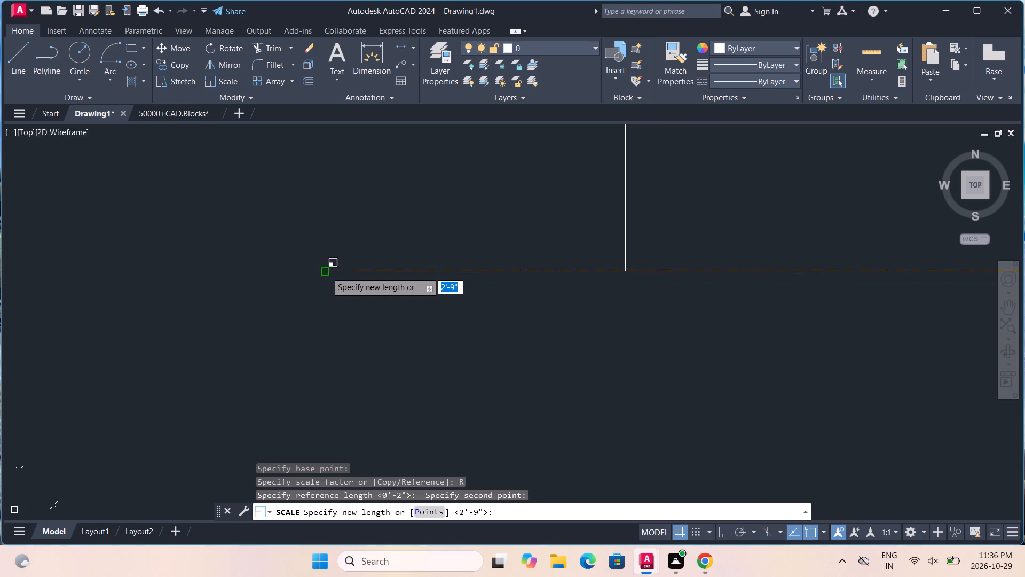
{"action": "left_click", "coordinate": [720, 529]}
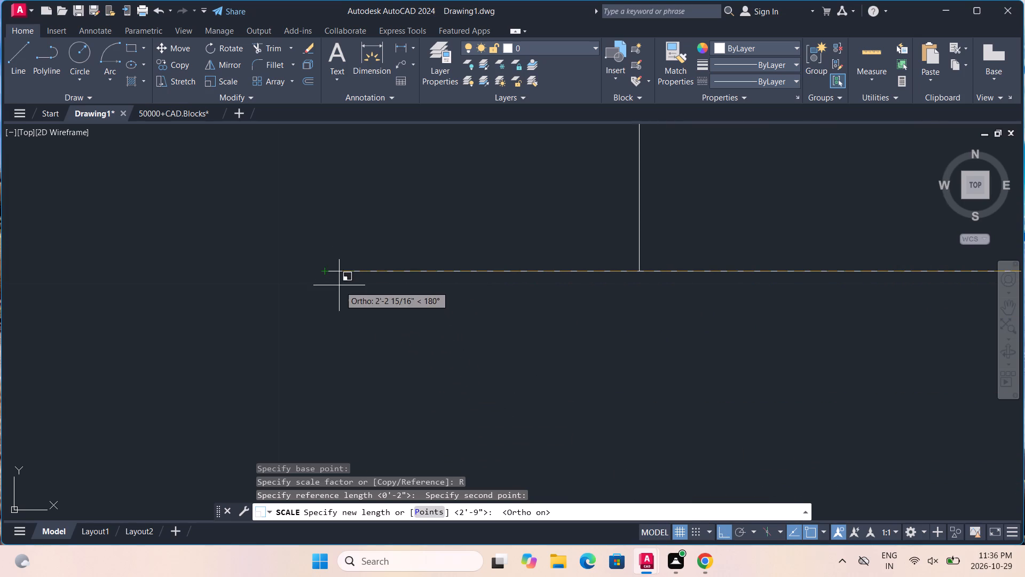
{"action": "left_click", "coordinate": [325, 272]}
{"action": "scroll", "coordinate": [325, 272], "scroll_direction": "down", "scroll_amount": 6}
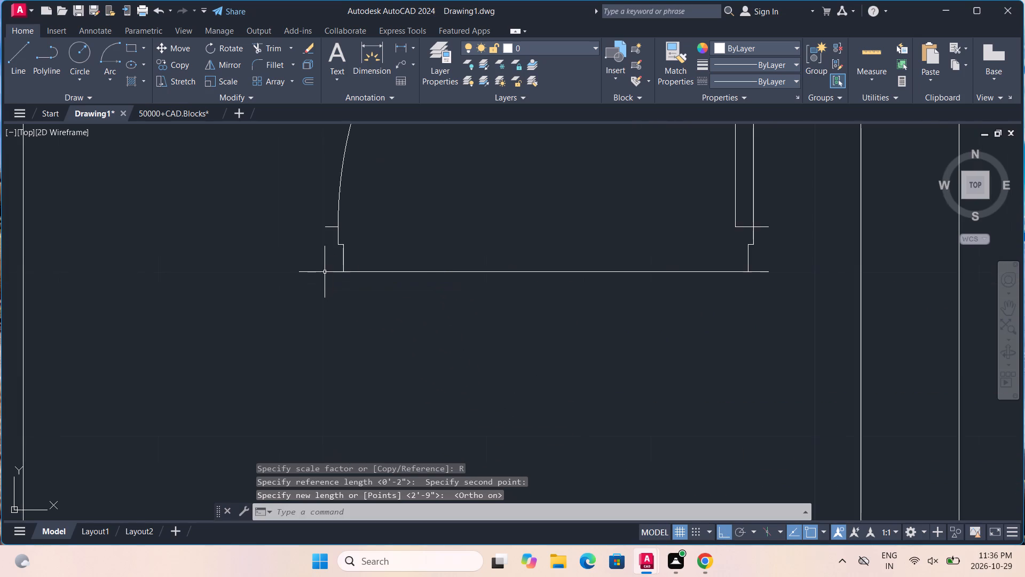
Erase the horizontal reference line beneath the scaled door in the narrow upper right room.
{"action": "scroll", "coordinate": [325, 272], "scroll_direction": "down", "scroll_amount": 1}
{"action": "left_click_drag", "start_coordinate": [472, 322], "coordinate": [460, 229]}
{"action": "key", "text": "Delete"}
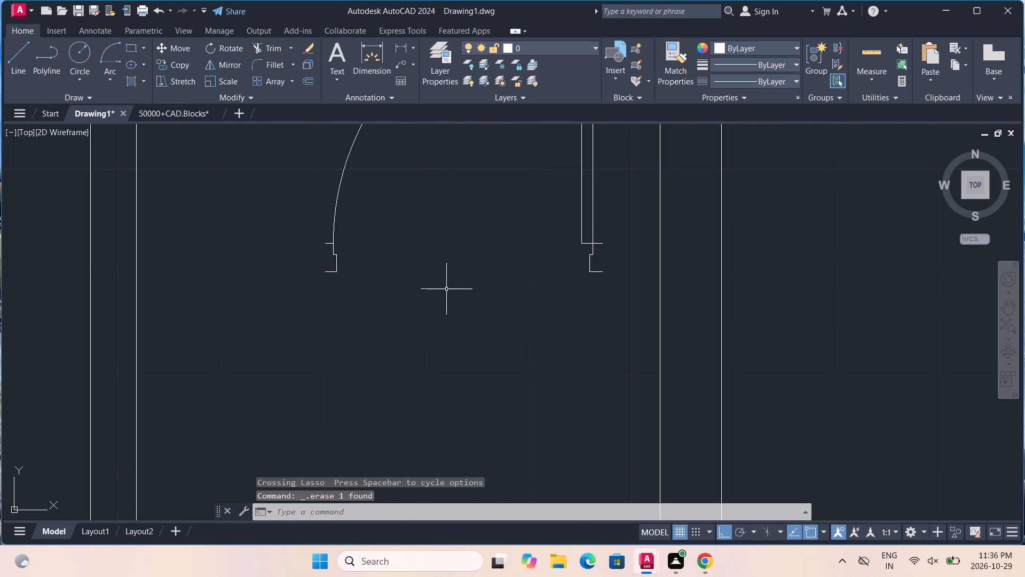
Copy the middle bedroom's door with Ortho off onto the reference lines in the hall and in the kitchen.
{"action": "scroll", "coordinate": [447, 343], "scroll_direction": "down", "scroll_amount": 3}
{"action": "middle_click_drag", "start_coordinate": [420, 370], "coordinate": [605, 246]}
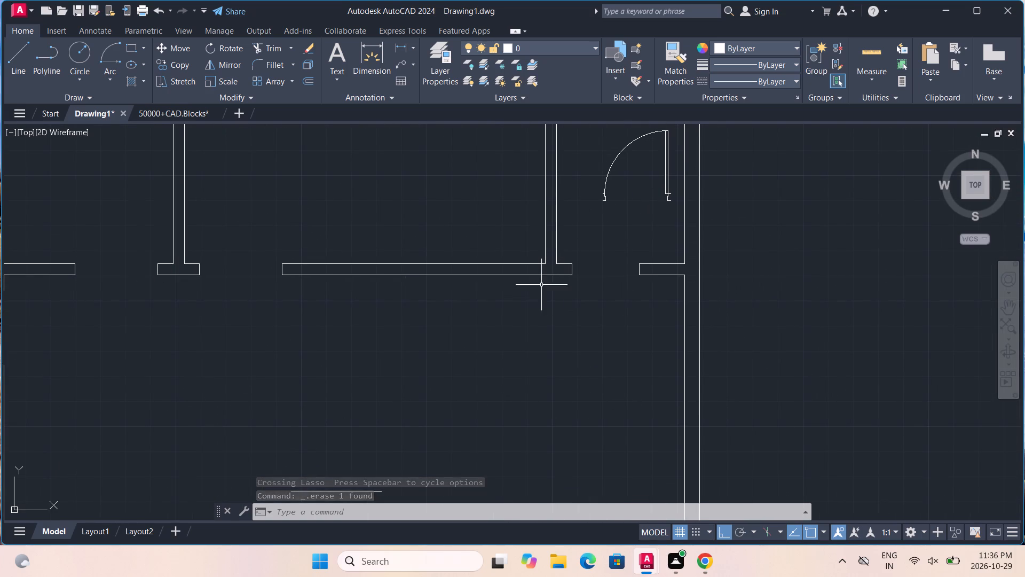
{"action": "middle_click_drag", "start_coordinate": [592, 308], "coordinate": [633, 357]}
{"action": "middle_click_drag", "start_coordinate": [387, 221], "coordinate": [451, 328]}
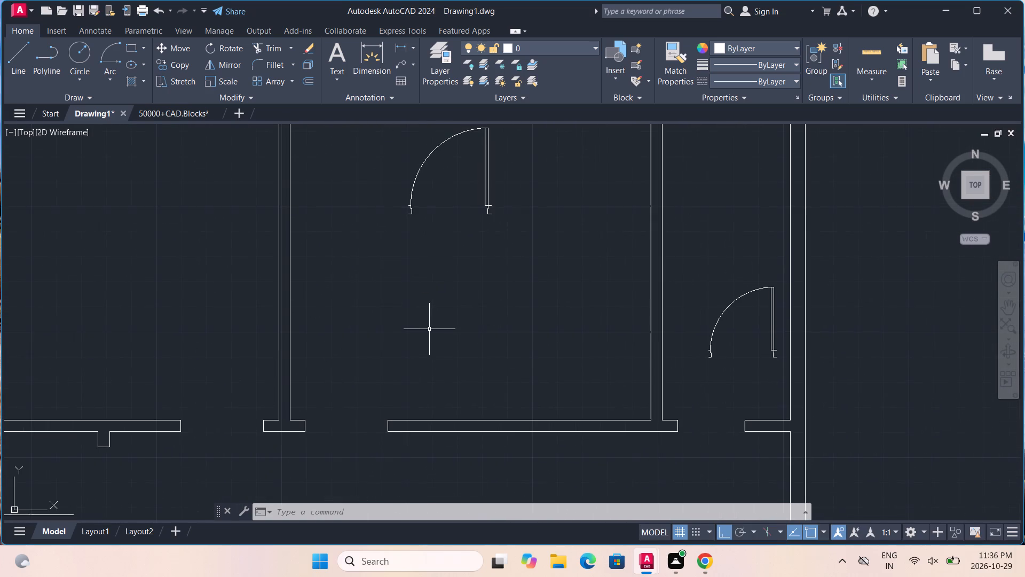
{"action": "middle_click_drag", "start_coordinate": [463, 321], "coordinate": [487, 292]}
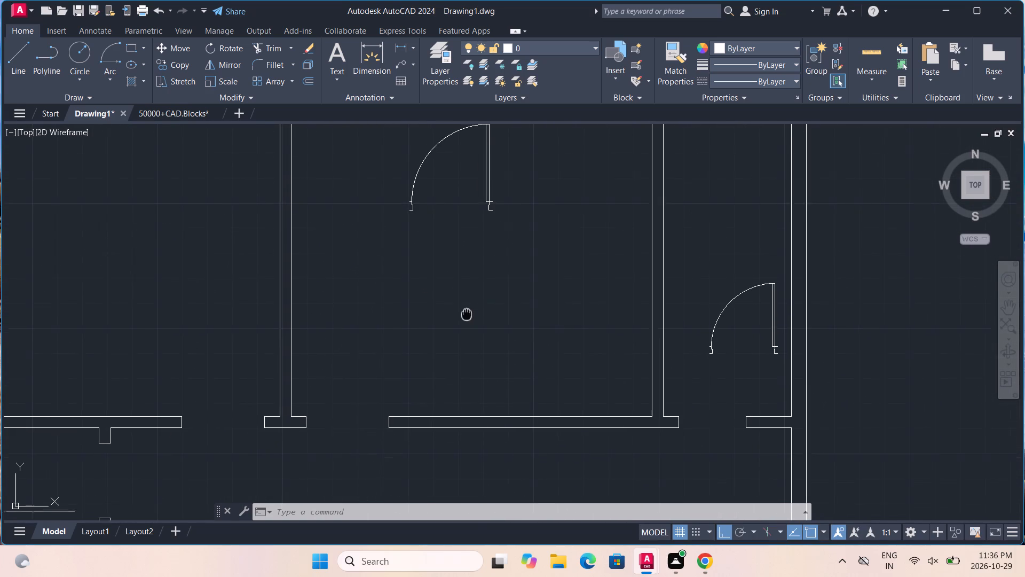
{"action": "middle_click_drag", "start_coordinate": [487, 292], "coordinate": [562, 223]}
{"action": "middle_click_drag", "start_coordinate": [215, 407], "coordinate": [360, 314]}
{"action": "scroll", "coordinate": [286, 346], "scroll_direction": "up", "scroll_amount": 2}
{"action": "scroll", "coordinate": [287, 345], "scroll_direction": "down", "scroll_amount": 3}
{"action": "scroll", "coordinate": [287, 345], "scroll_direction": "up", "scroll_amount": 1}
{"action": "scroll", "coordinate": [287, 345], "scroll_direction": "down", "scroll_amount": 1}
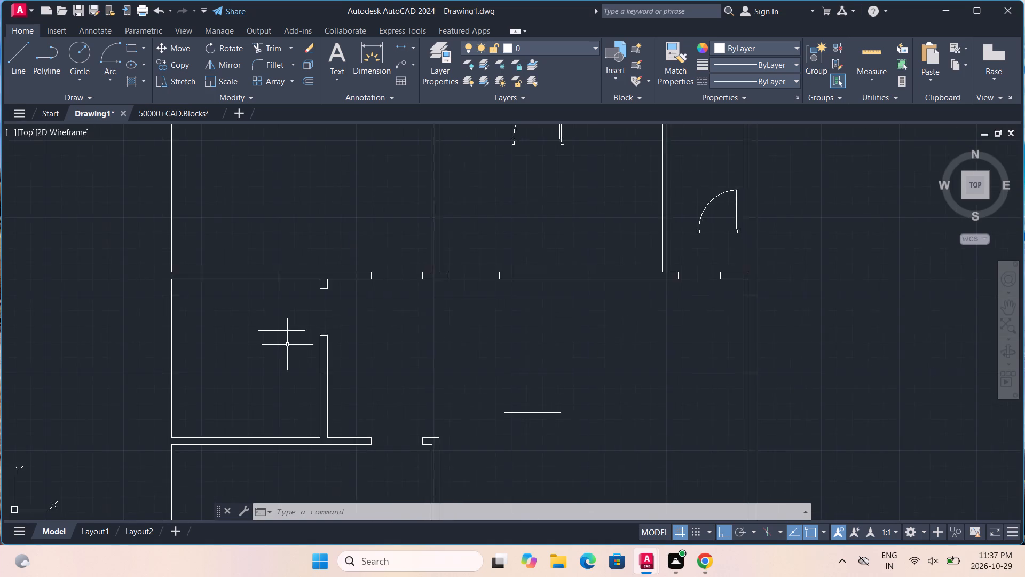
{"action": "scroll", "coordinate": [289, 343], "scroll_direction": "down", "scroll_amount": 3}
{"action": "left_click", "coordinate": [352, 283]}
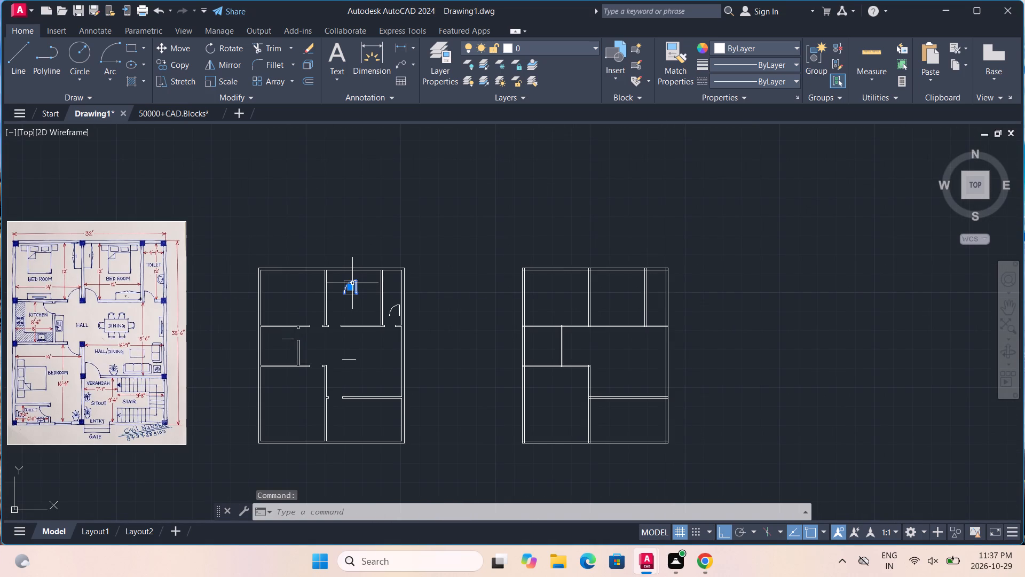
{"action": "key", "text": "s"}
{"action": "key", "text": "BackSpace"}
{"action": "type", "text": "co"}
{"action": "key", "text": "Return"}
{"action": "scroll", "coordinate": [279, 369], "scroll_direction": "up", "scroll_amount": 3}
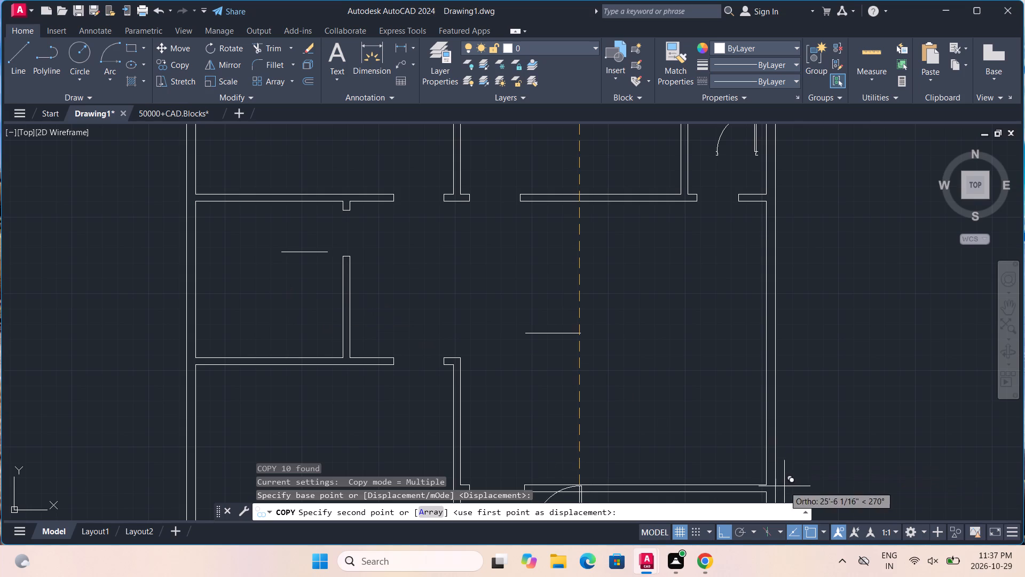
{"action": "left_click", "coordinate": [725, 529]}
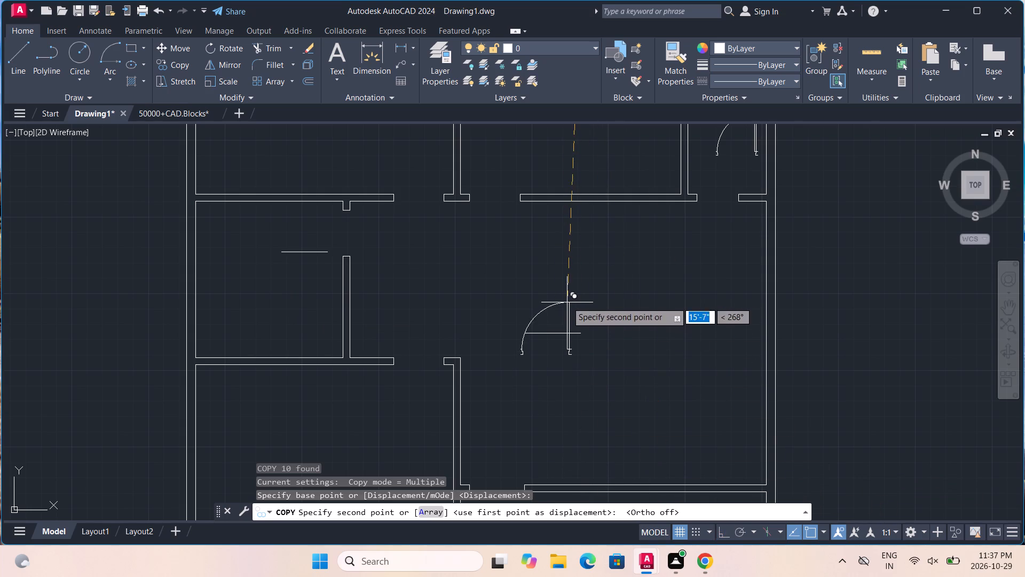
{"action": "left_click", "coordinate": [575, 290]}
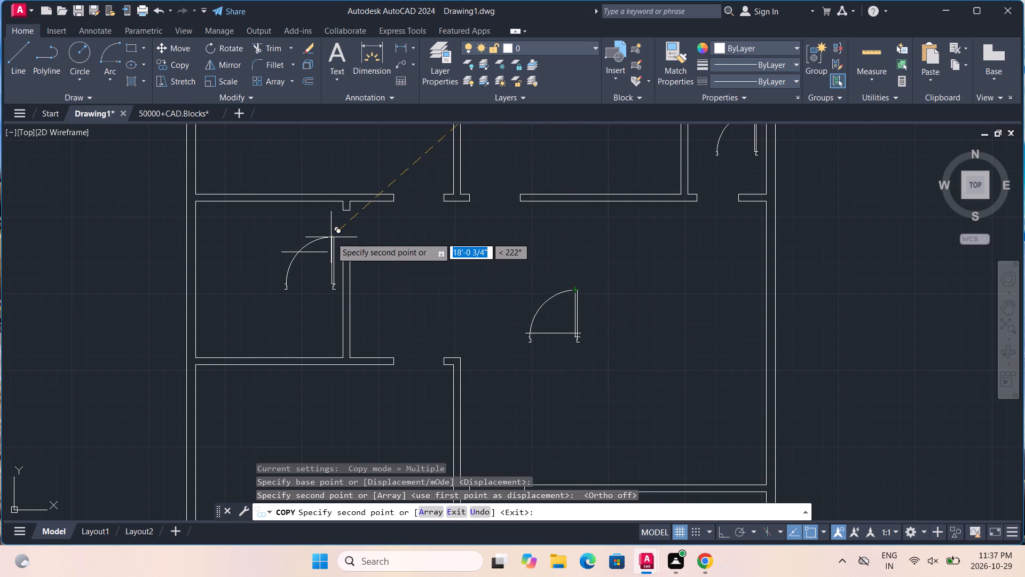
{"action": "left_click", "coordinate": [331, 237]}
{"action": "key", "text": "Escape"}
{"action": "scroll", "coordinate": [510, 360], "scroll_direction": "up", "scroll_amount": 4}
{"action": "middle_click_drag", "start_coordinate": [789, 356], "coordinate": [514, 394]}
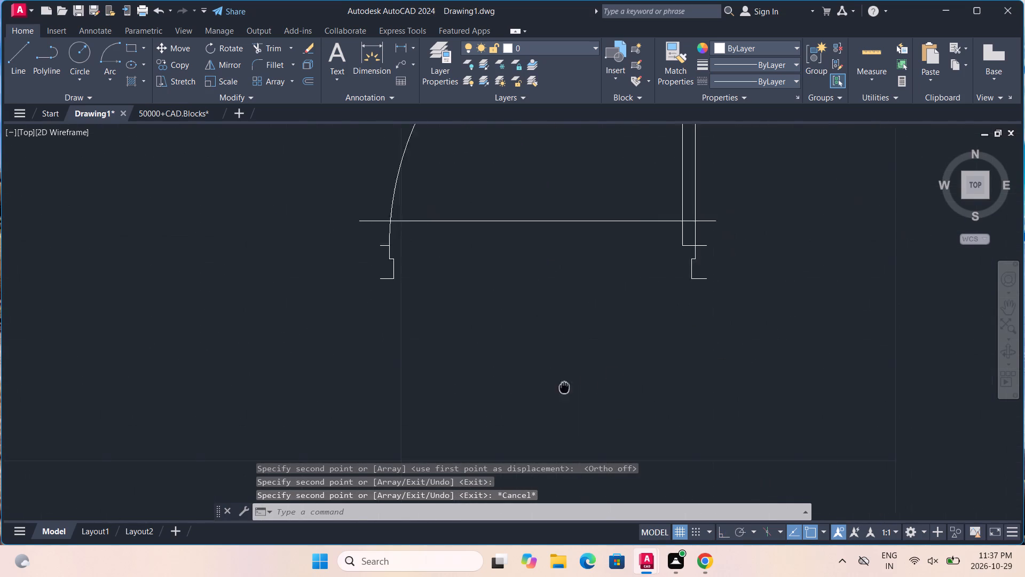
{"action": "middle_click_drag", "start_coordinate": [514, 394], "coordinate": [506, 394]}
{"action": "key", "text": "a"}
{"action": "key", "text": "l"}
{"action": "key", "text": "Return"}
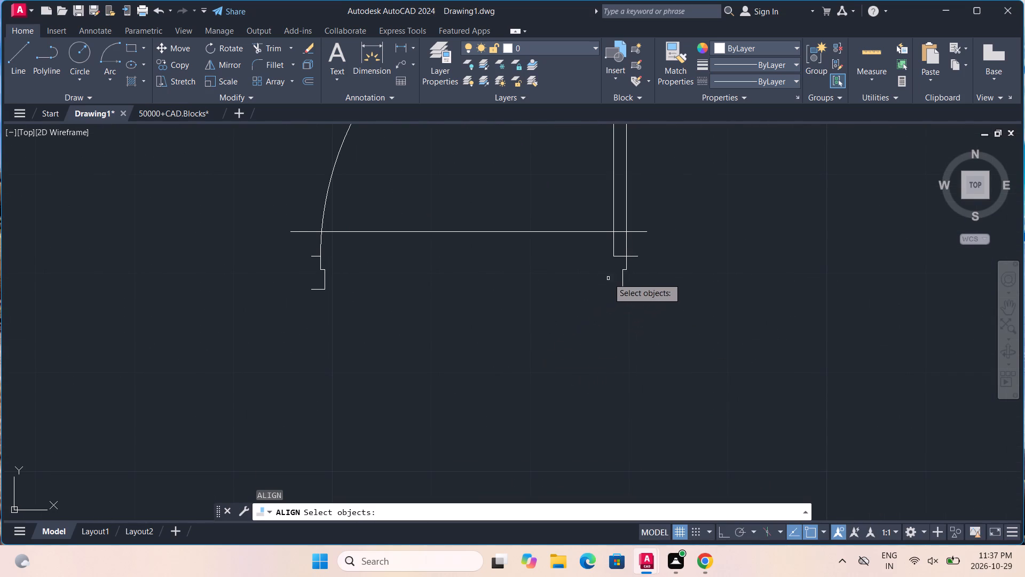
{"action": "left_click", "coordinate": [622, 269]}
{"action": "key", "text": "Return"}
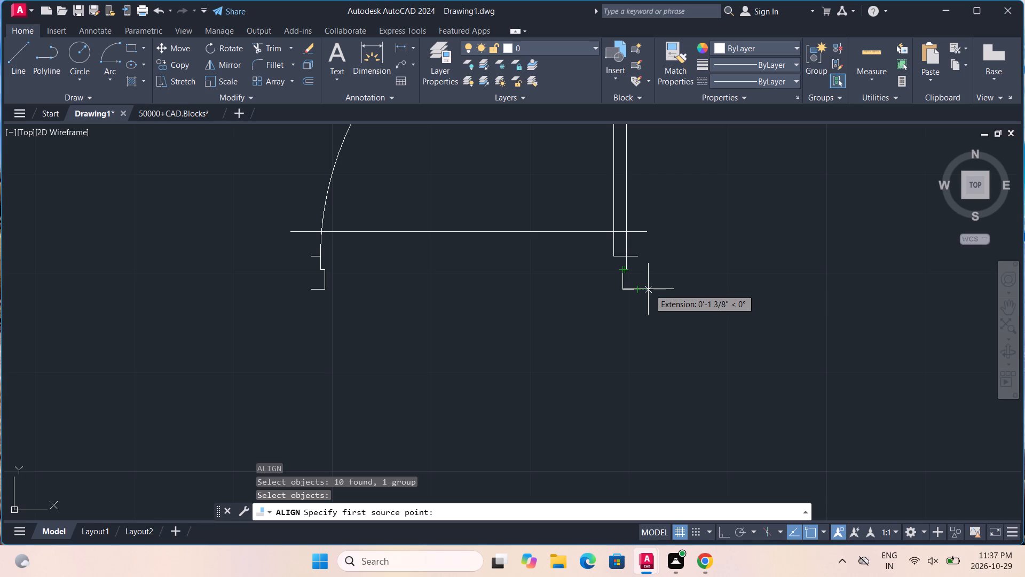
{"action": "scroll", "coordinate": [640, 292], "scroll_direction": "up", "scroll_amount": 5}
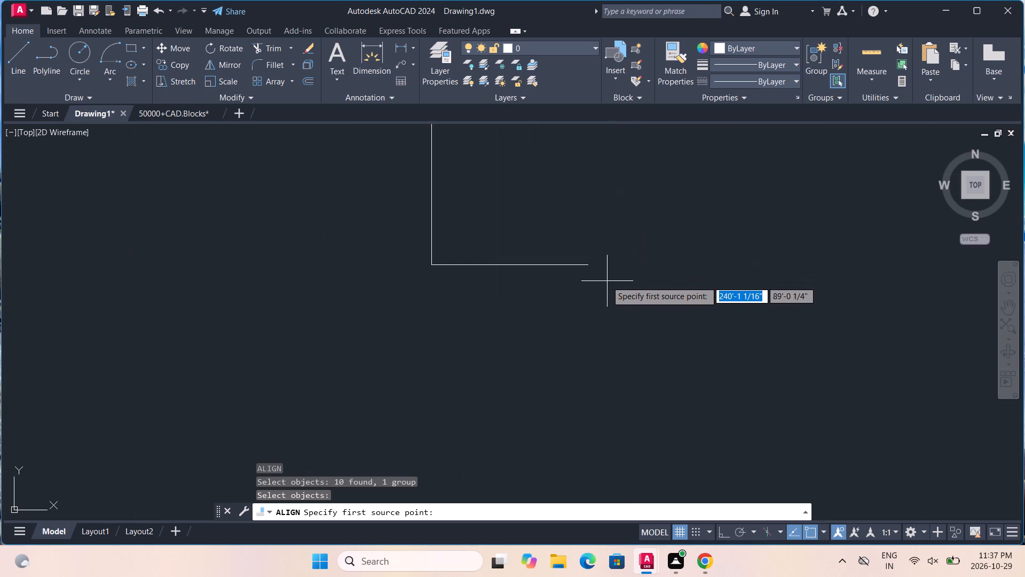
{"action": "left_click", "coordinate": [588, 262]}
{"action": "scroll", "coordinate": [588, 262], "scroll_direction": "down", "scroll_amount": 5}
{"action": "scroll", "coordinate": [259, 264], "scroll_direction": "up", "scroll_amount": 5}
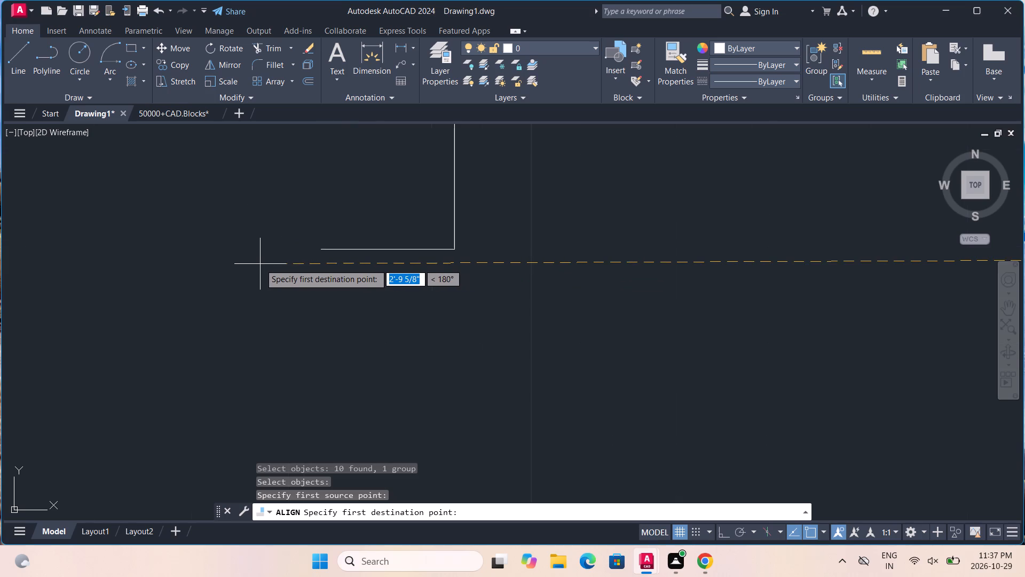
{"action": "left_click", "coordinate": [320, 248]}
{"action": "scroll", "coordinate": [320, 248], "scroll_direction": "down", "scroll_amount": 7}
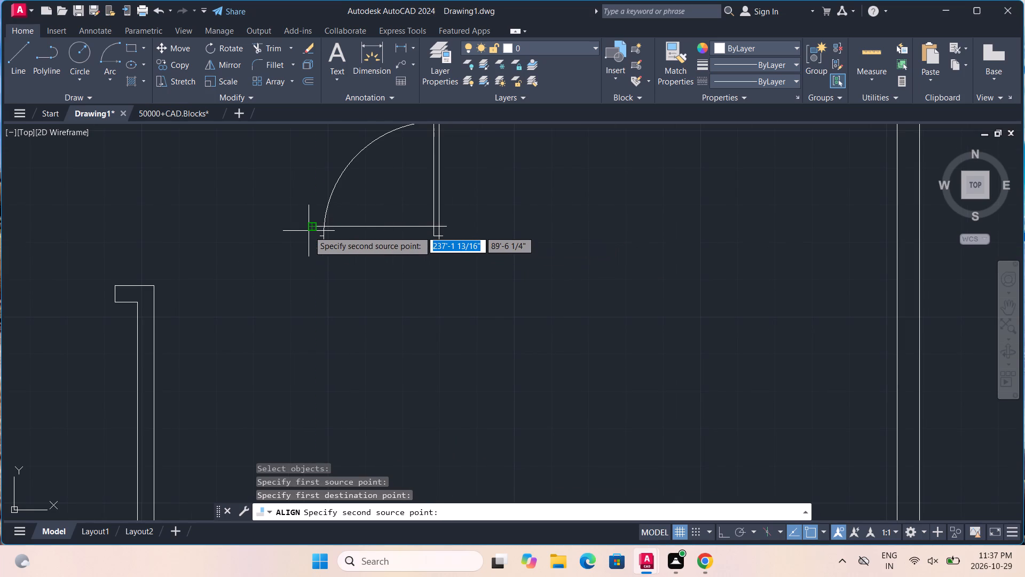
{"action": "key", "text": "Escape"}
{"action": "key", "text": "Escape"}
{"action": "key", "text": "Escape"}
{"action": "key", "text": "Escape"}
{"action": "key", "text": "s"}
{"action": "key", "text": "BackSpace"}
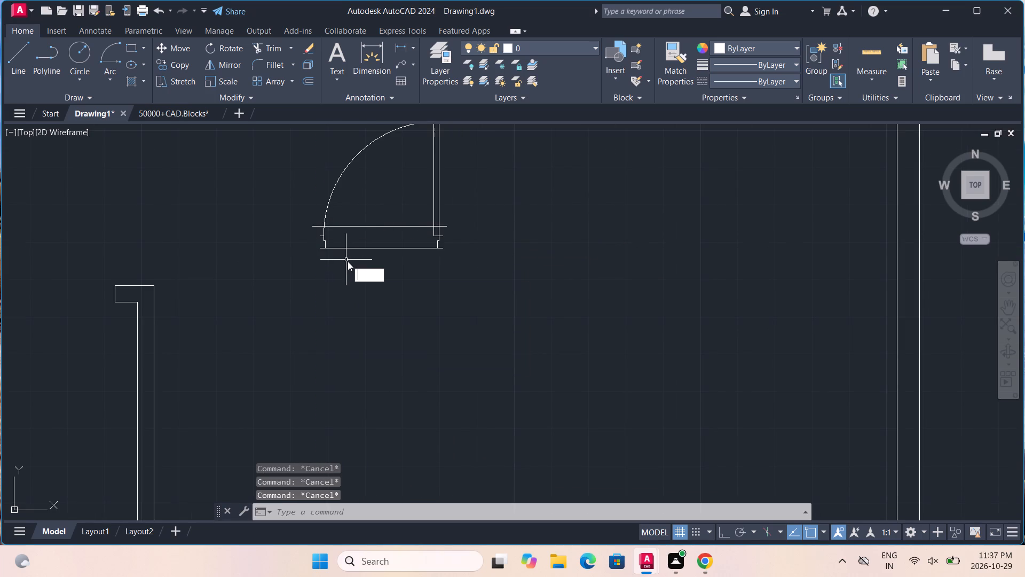
Align the copied door in the large room beside the right exterior wall, matching its lower right jamb end to the reference line's right end.
{"action": "type", "text": "al"}
{"action": "key", "text": "Return"}
{"action": "scroll", "coordinate": [423, 279], "scroll_direction": "up", "scroll_amount": 2}
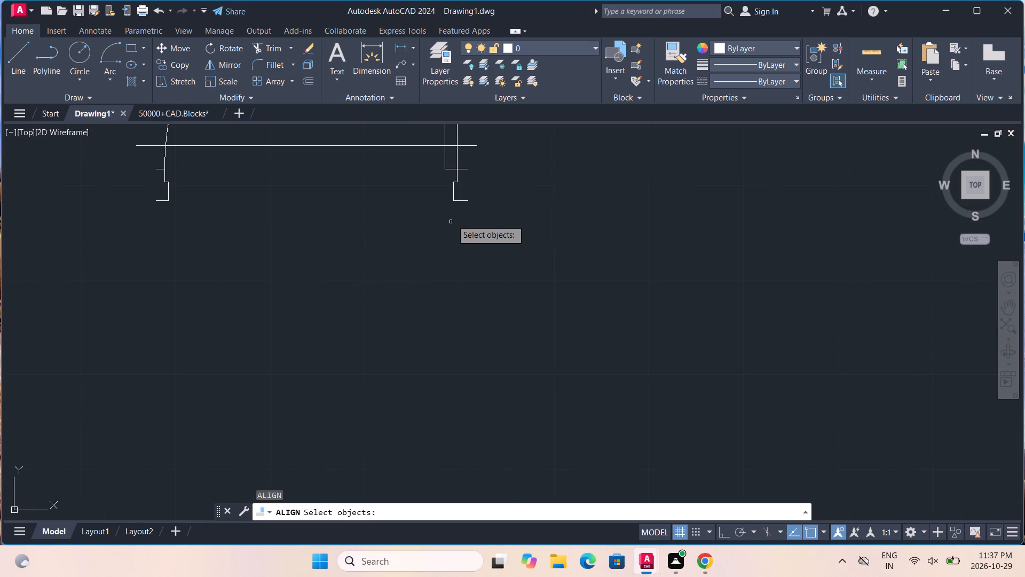
{"action": "left_click", "coordinate": [468, 200]}
{"action": "key", "text": "Return"}
{"action": "scroll", "coordinate": [466, 206], "scroll_direction": "up", "scroll_amount": 4}
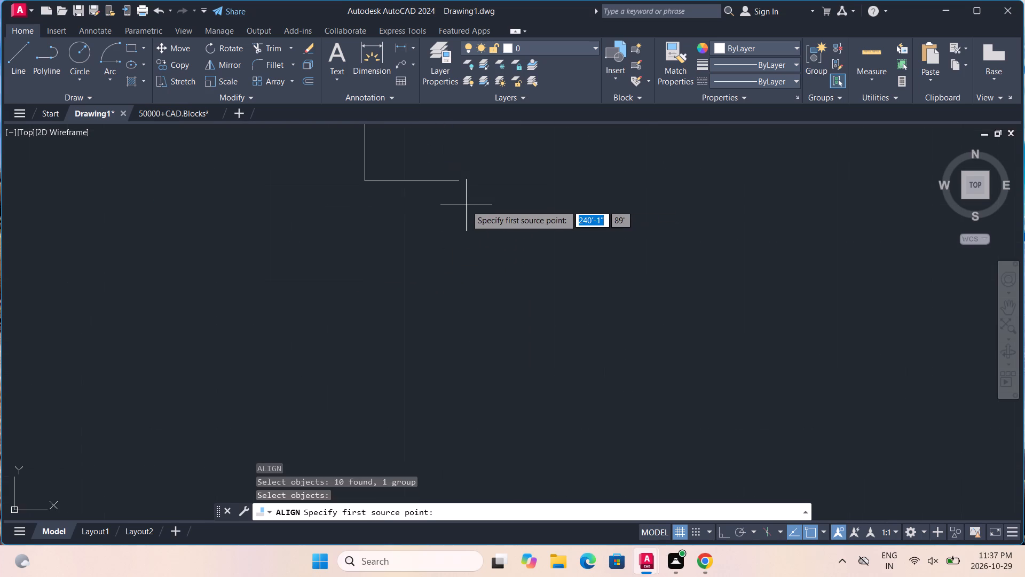
{"action": "middle_click_drag", "start_coordinate": [466, 205], "coordinate": [468, 313]}
{"action": "left_click", "coordinate": [463, 290]}
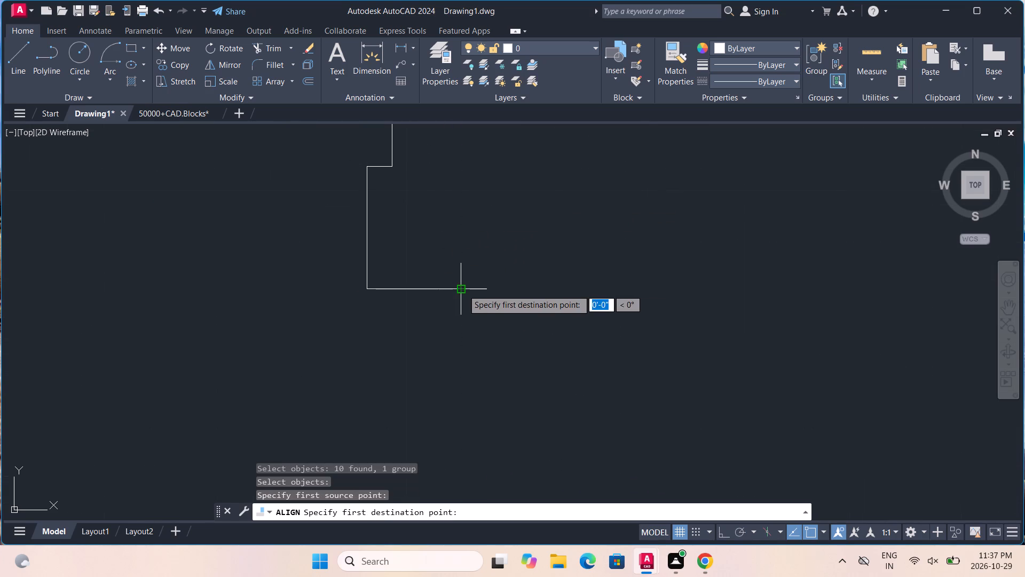
{"action": "scroll", "coordinate": [463, 290], "scroll_direction": "down", "scroll_amount": 6}
{"action": "scroll", "coordinate": [468, 269], "scroll_direction": "up", "scroll_amount": 9}
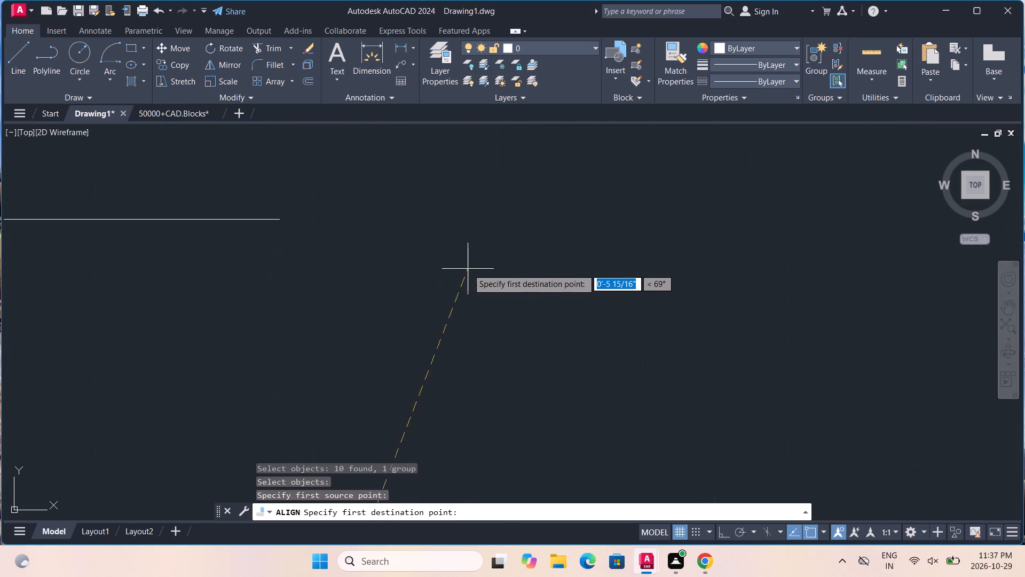
{"action": "left_click", "coordinate": [282, 216]}
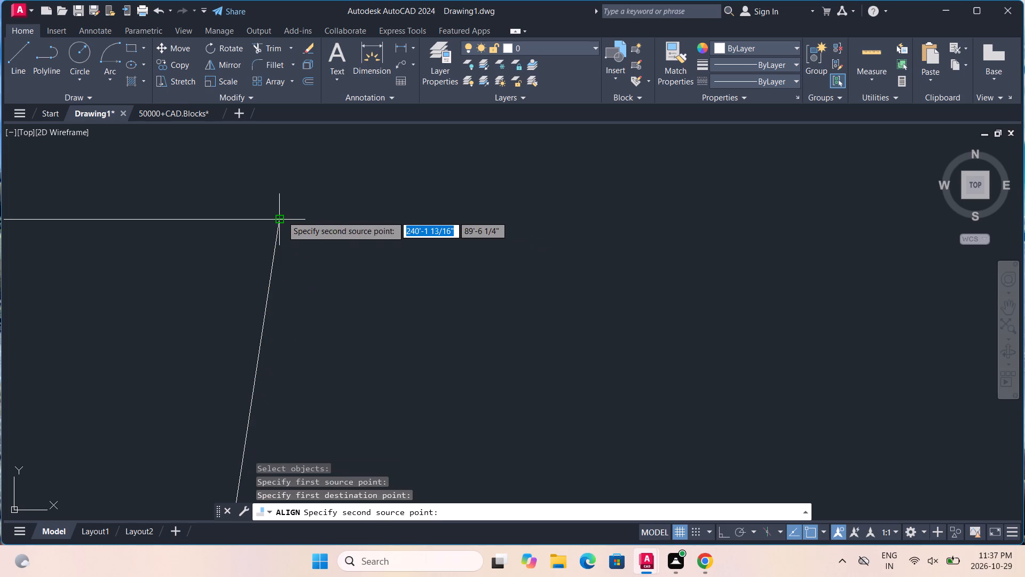
{"action": "key", "text": "Return"}
Scale that door by reference about its lower right jamb end, matching its jamb-to-jamb width to the reference line.
{"action": "scroll", "coordinate": [282, 216], "scroll_direction": "down", "scroll_amount": 9}
{"action": "middle_click_drag", "start_coordinate": [275, 222], "coordinate": [295, 340]}
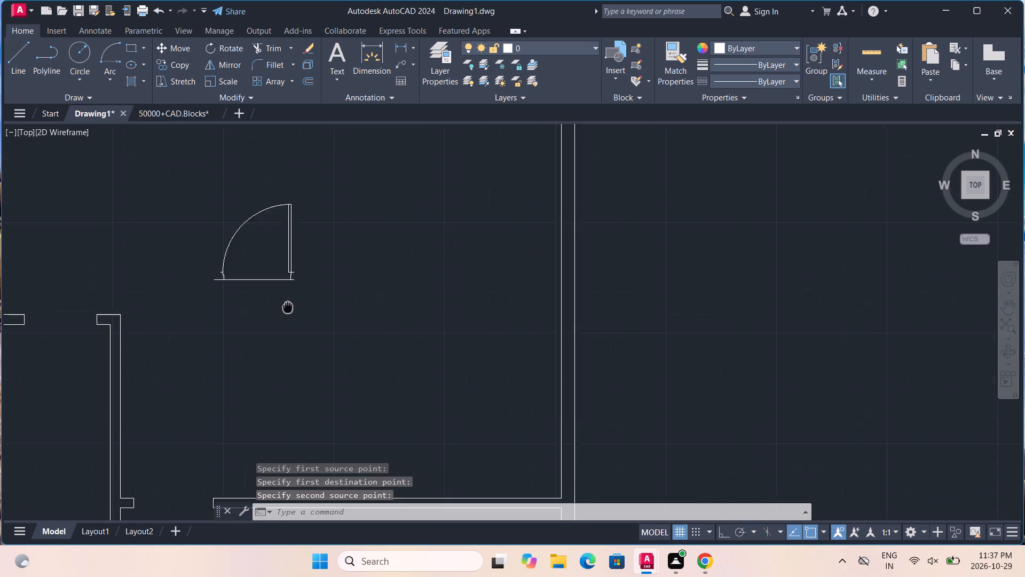
{"action": "middle_click_drag", "start_coordinate": [295, 340], "coordinate": [299, 357]}
{"action": "scroll", "coordinate": [298, 353], "scroll_direction": "up", "scroll_amount": 5}
{"action": "type", "text": "sc"}
{"action": "key", "text": "Return"}
{"action": "scroll", "coordinate": [340, 352], "scroll_direction": "up", "scroll_amount": 4}
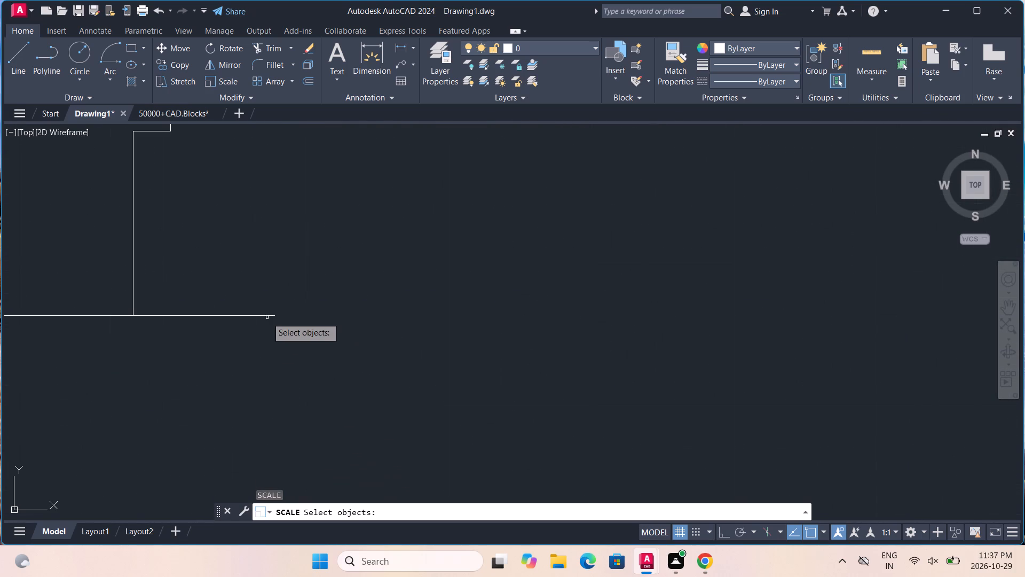
{"action": "left_click", "coordinate": [267, 317]}
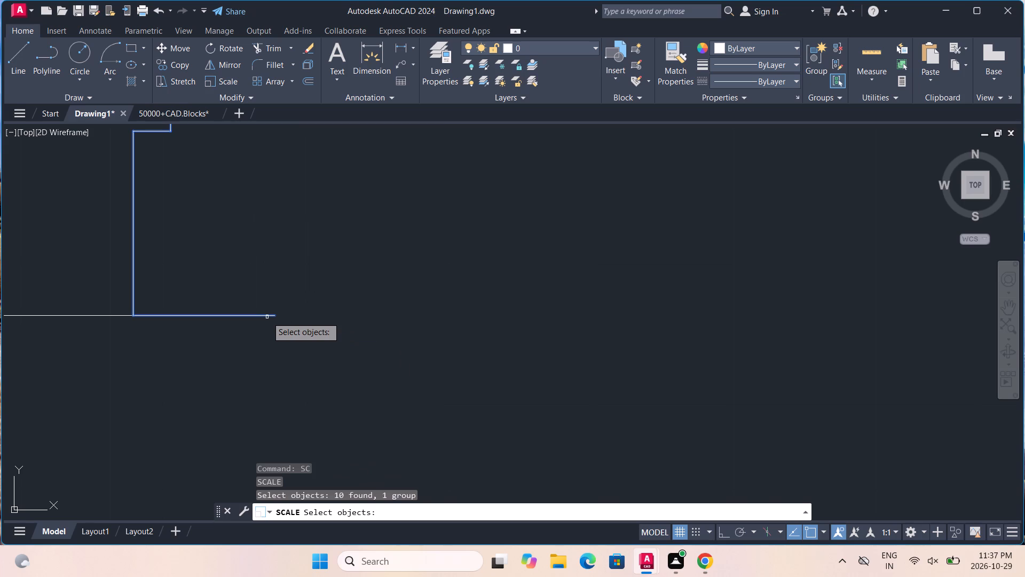
{"action": "key", "text": "Return"}
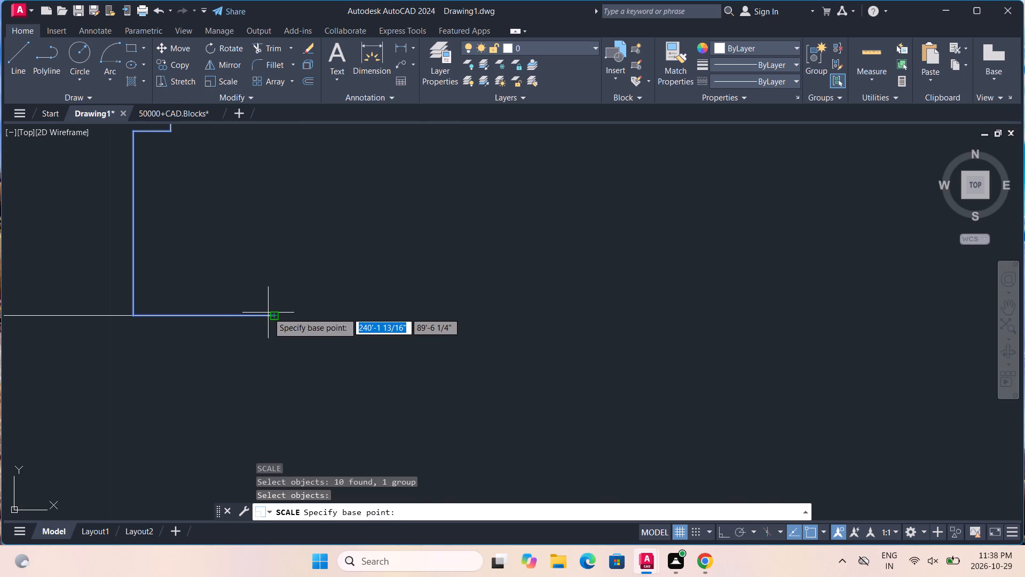
{"action": "left_click", "coordinate": [272, 317]}
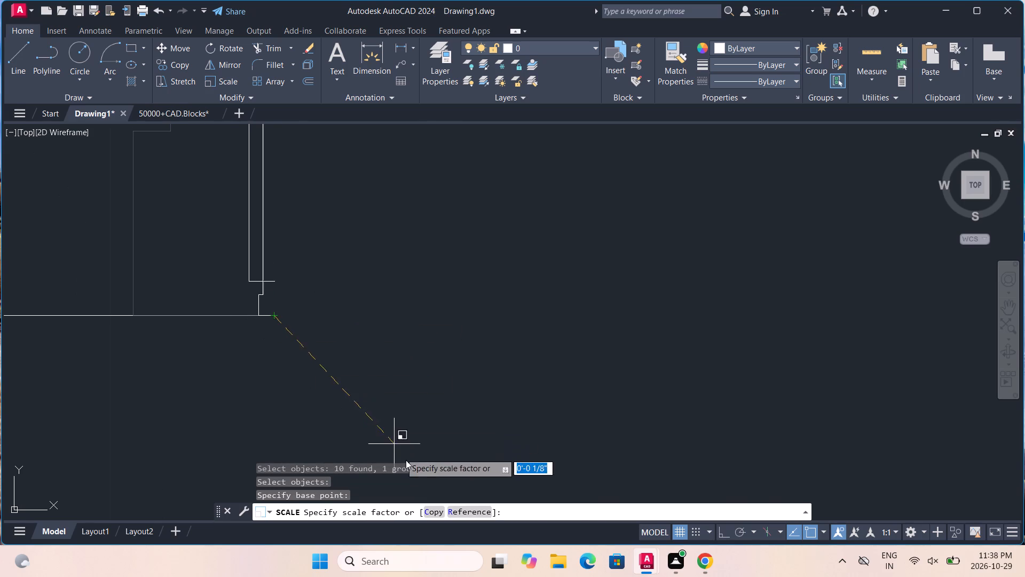
{"action": "left_click", "coordinate": [451, 510]}
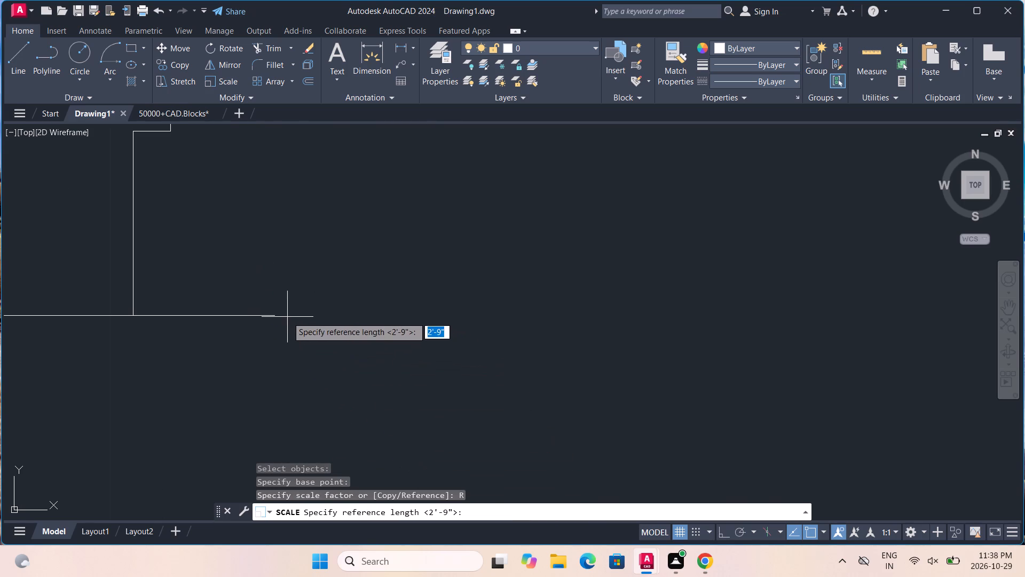
{"action": "left_click", "coordinate": [278, 315]}
{"action": "scroll", "coordinate": [278, 315], "scroll_direction": "down", "scroll_amount": 4}
{"action": "middle_click_drag", "start_coordinate": [184, 318], "coordinate": [411, 310]}
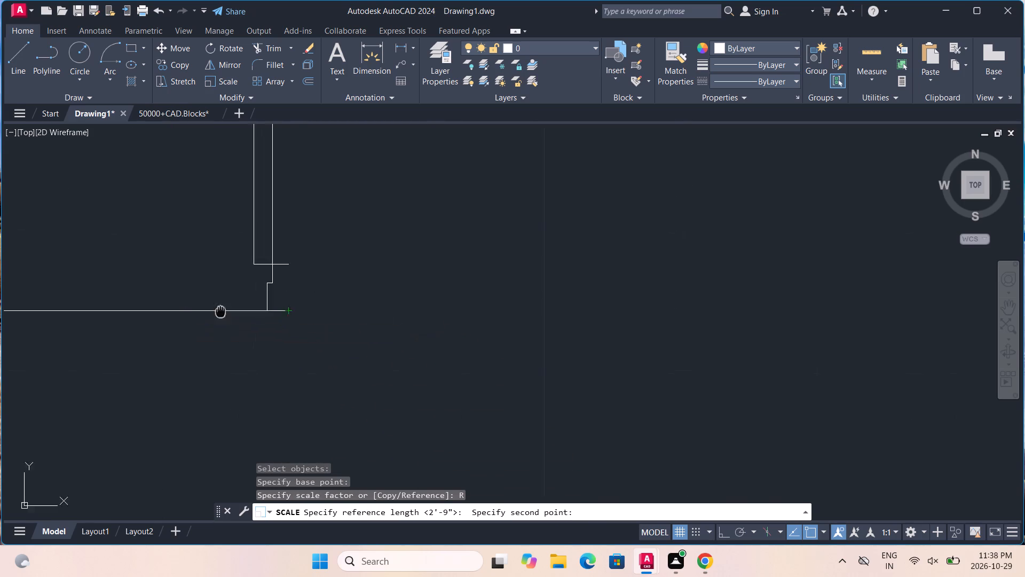
{"action": "middle_click_drag", "start_coordinate": [411, 310], "coordinate": [815, 328]}
{"action": "scroll", "coordinate": [440, 326], "scroll_direction": "up", "scroll_amount": 6}
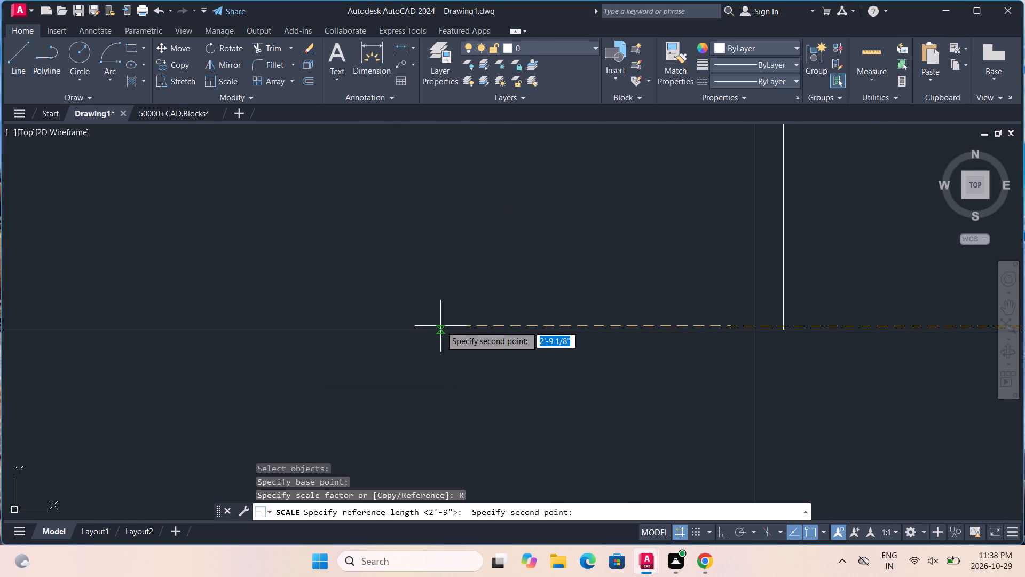
{"action": "scroll", "coordinate": [498, 325], "scroll_direction": "down", "scroll_amount": 2}
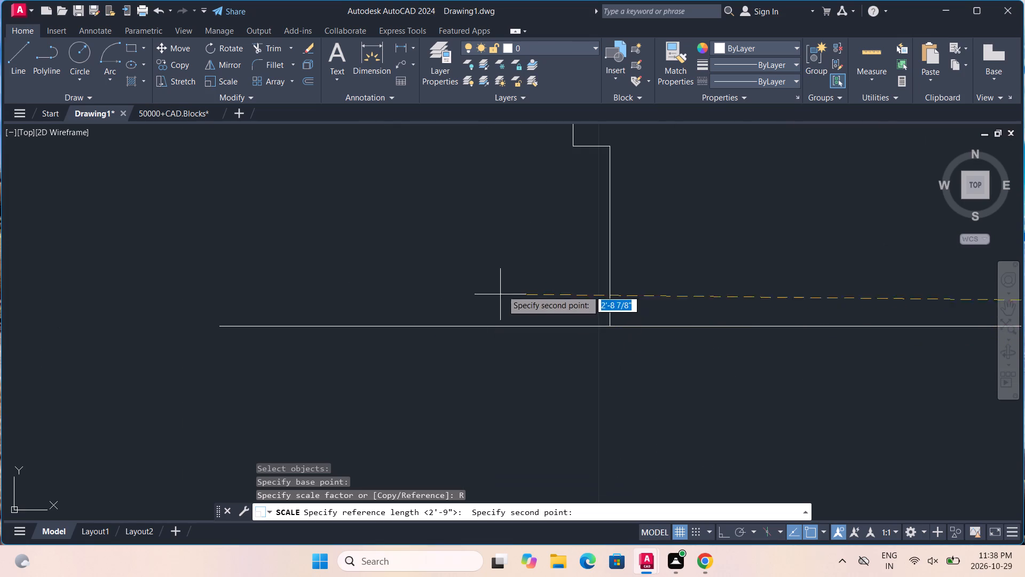
{"action": "left_click", "coordinate": [492, 328]}
{"action": "scroll", "coordinate": [492, 328], "scroll_direction": "down", "scroll_amount": 1}
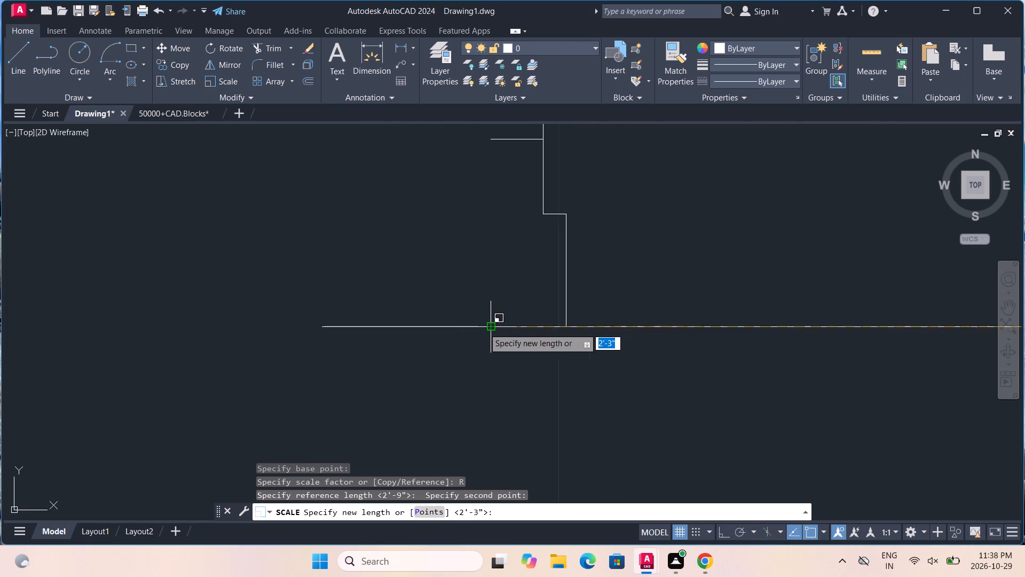
{"action": "scroll", "coordinate": [330, 332], "scroll_direction": "up", "scroll_amount": 5}
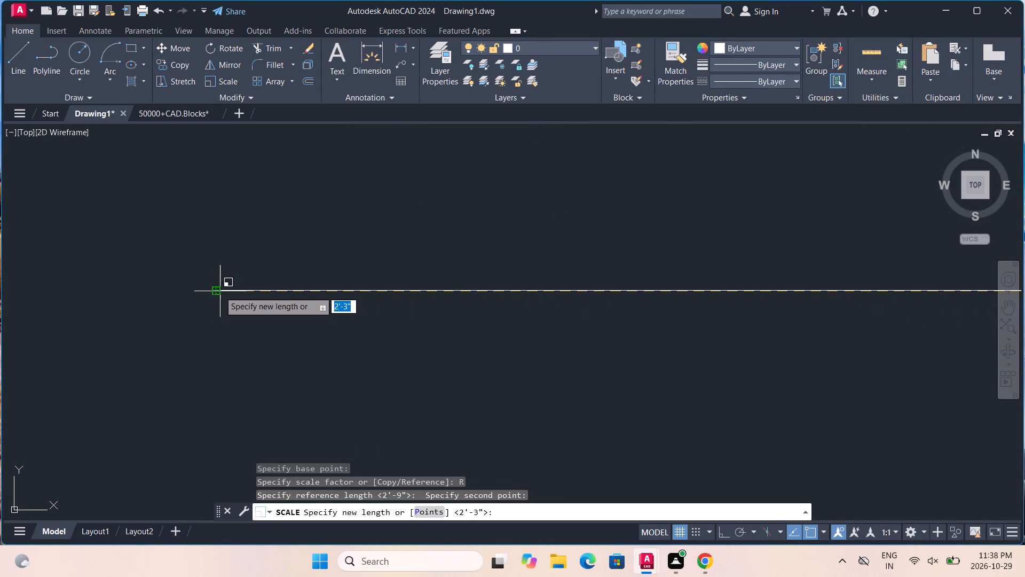
{"action": "left_click", "coordinate": [219, 290]}
Erase the horizontal reference line beneath the scaled door in the large room beside the right exterior wall.
{"action": "scroll", "coordinate": [219, 290], "scroll_direction": "down", "scroll_amount": 9}
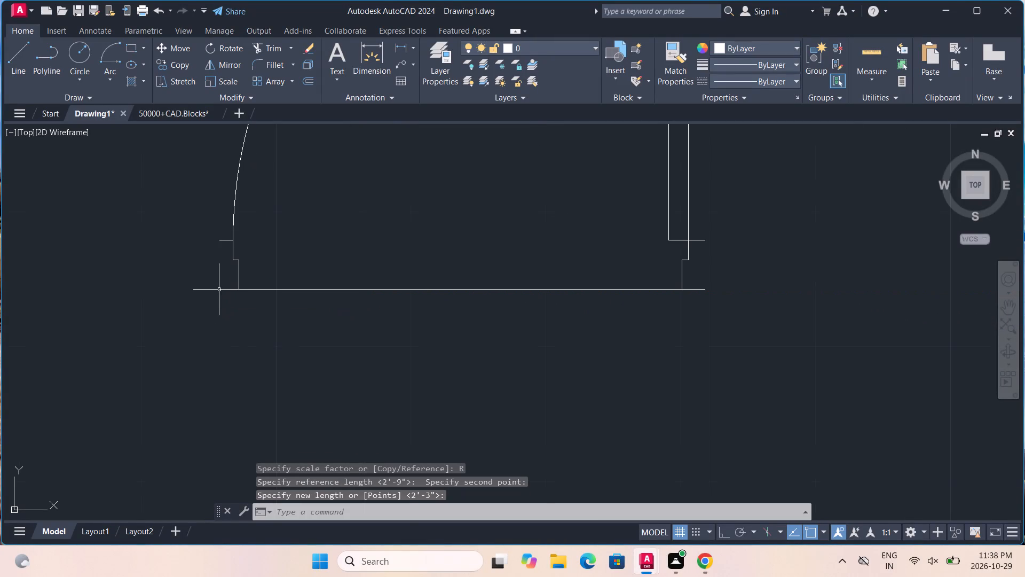
{"action": "scroll", "coordinate": [287, 346], "scroll_direction": "down", "scroll_amount": 3}
{"action": "left_click_drag", "start_coordinate": [325, 352], "coordinate": [317, 318]}
{"action": "key", "text": "Delete"}
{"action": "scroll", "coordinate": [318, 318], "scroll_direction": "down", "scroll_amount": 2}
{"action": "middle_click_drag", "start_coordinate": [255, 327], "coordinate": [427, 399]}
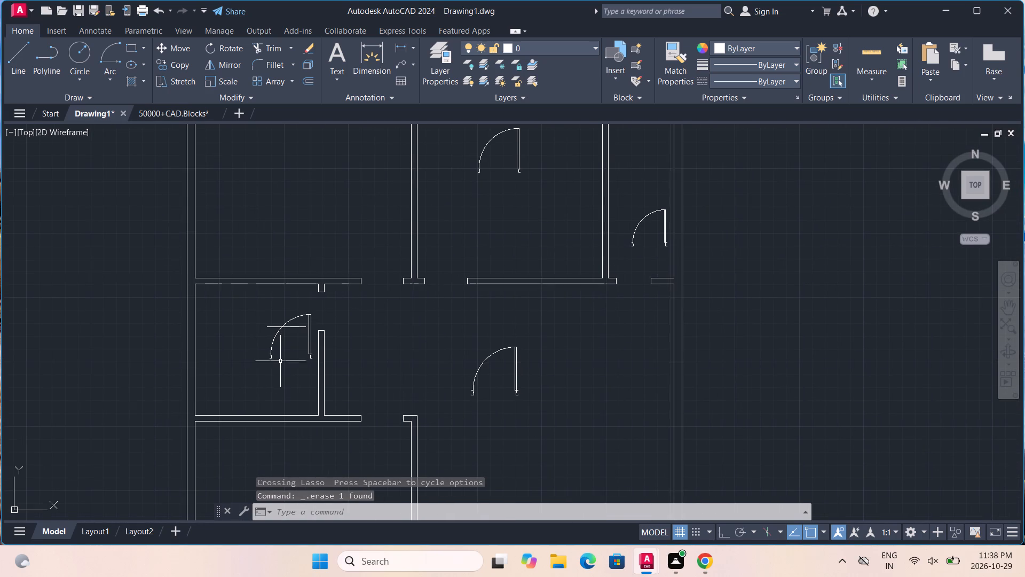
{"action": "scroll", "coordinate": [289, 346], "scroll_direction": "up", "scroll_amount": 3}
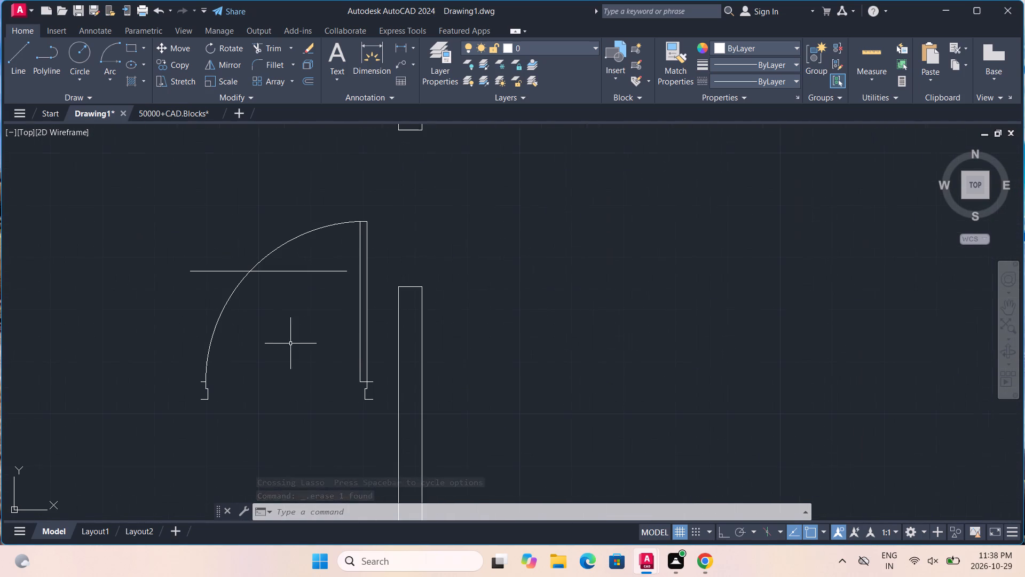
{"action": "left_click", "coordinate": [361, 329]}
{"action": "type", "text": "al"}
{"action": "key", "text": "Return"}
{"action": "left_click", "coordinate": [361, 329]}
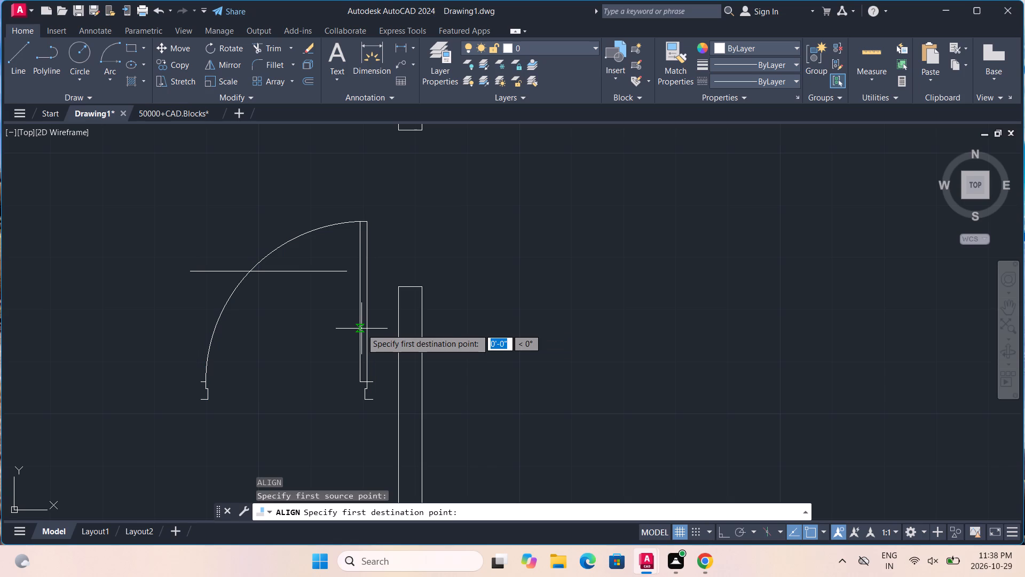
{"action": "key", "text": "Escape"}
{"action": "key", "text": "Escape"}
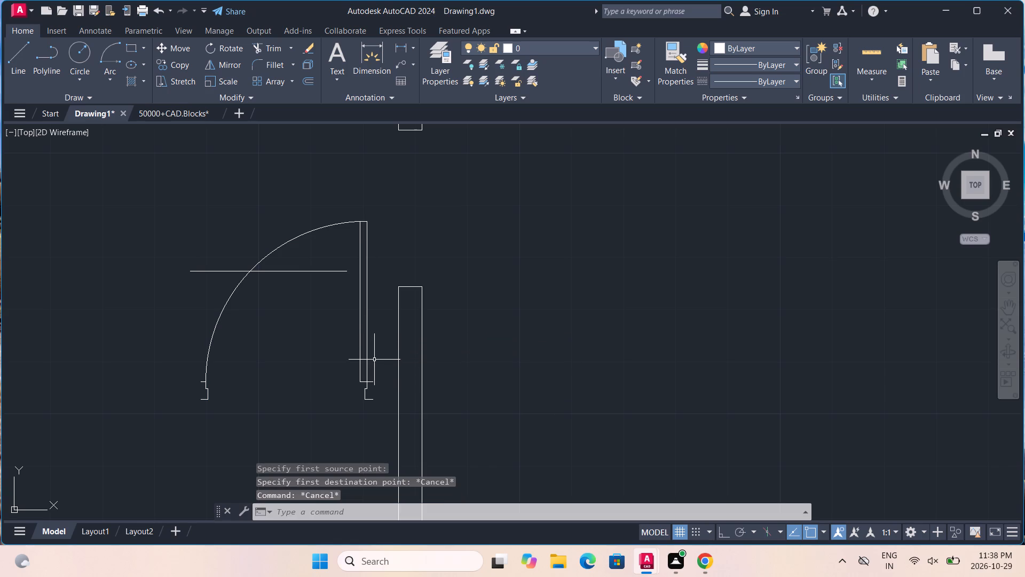
Align the copied door in the small room by the left exterior wall, matching its lower right jamb end to the reference line's right end.
{"action": "key", "text": "a"}
{"action": "key", "text": "l"}
{"action": "key", "text": "Return"}
{"action": "left_click", "coordinate": [366, 372]}
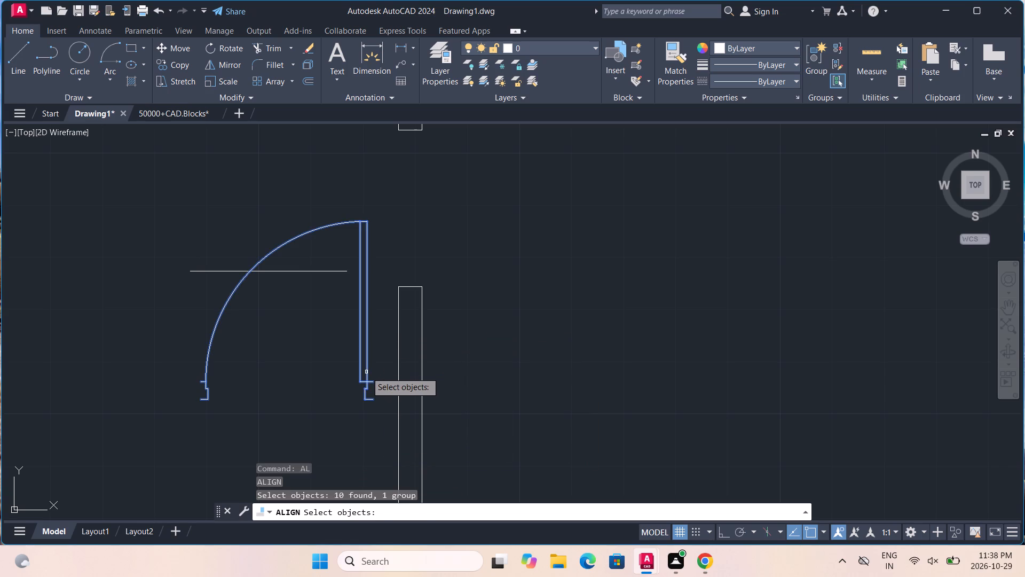
{"action": "key", "text": "Return"}
{"action": "scroll", "coordinate": [378, 409], "scroll_direction": "up", "scroll_amount": 4}
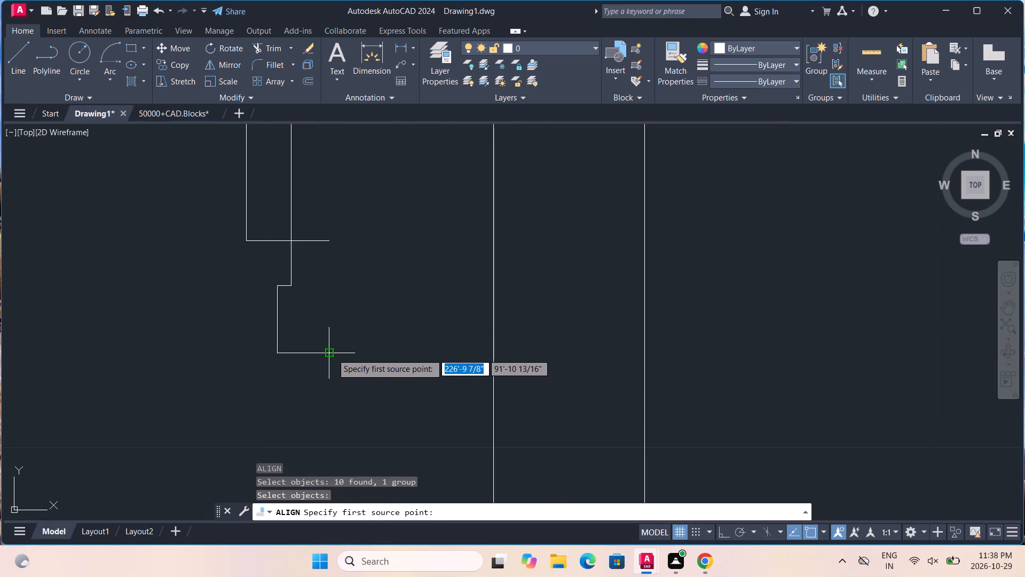
{"action": "left_click", "coordinate": [331, 355]}
{"action": "scroll", "coordinate": [331, 355], "scroll_direction": "down", "scroll_amount": 5}
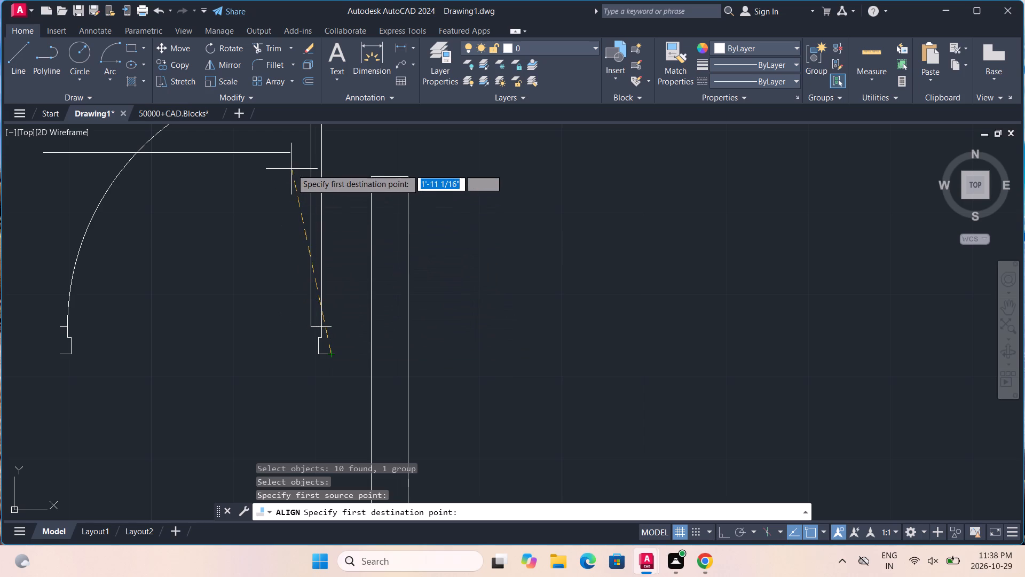
{"action": "left_click", "coordinate": [290, 153]}
{"action": "key", "text": "Return"}
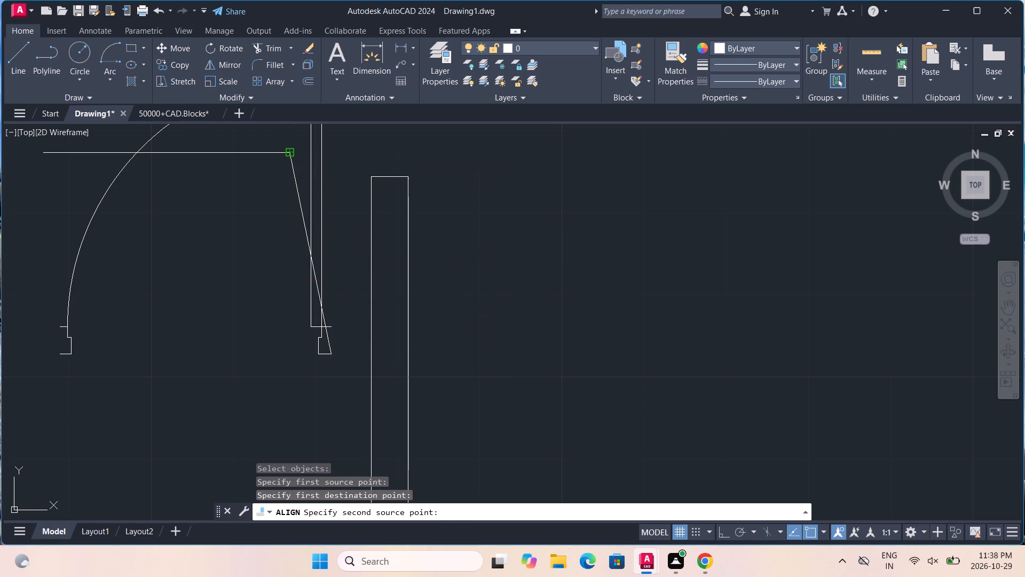
Scale the small left room's door by reference about its lower right jamb end, matching its jamb-to-jamb width to the reference line.
{"action": "middle_click_drag", "start_coordinate": [290, 153], "coordinate": [347, 357]}
{"action": "scroll", "coordinate": [358, 380], "scroll_direction": "up", "scroll_amount": 2}
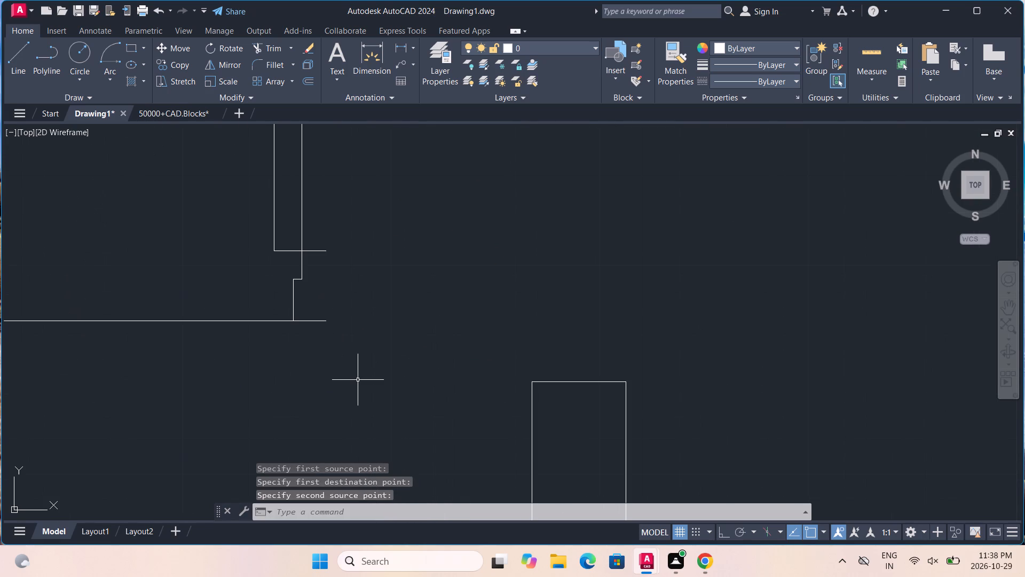
{"action": "key", "text": "s"}
{"action": "key", "text": "c"}
{"action": "key", "text": "Return"}
{"action": "scroll", "coordinate": [357, 364], "scroll_direction": "up", "scroll_amount": 2}
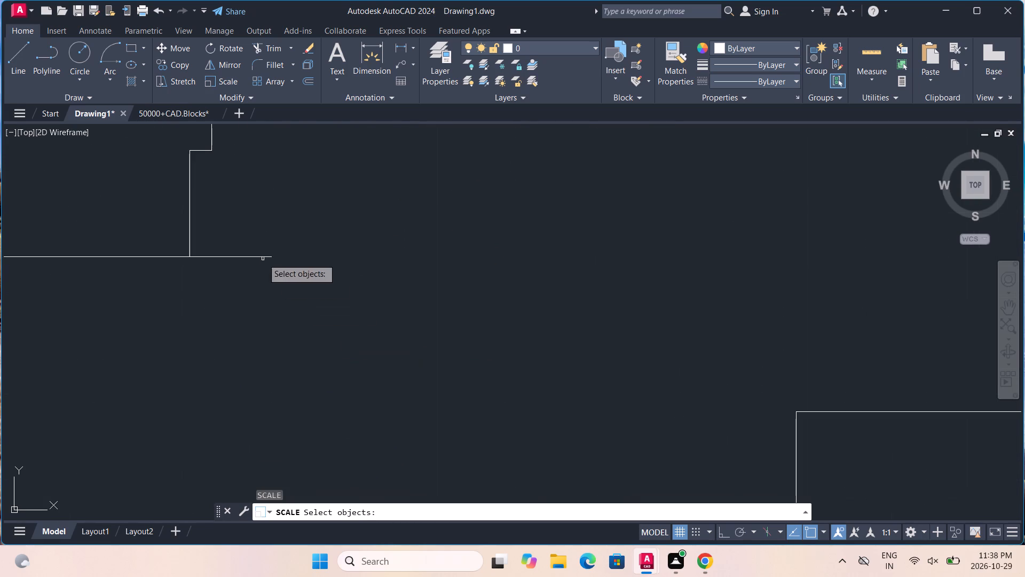
{"action": "left_click", "coordinate": [247, 256]}
{"action": "key", "text": "Return"}
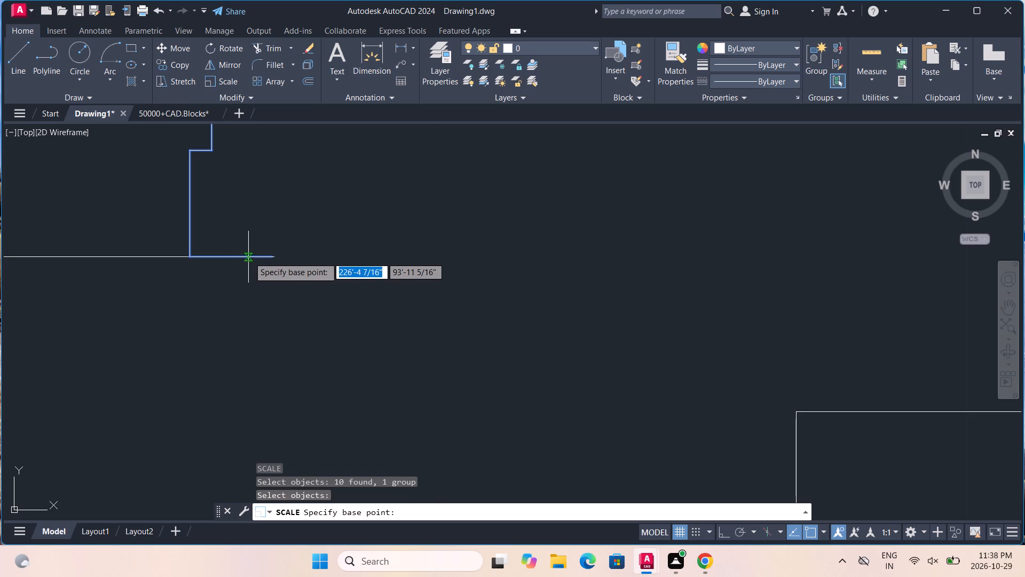
{"action": "left_click", "coordinate": [271, 258]}
{"action": "scroll", "coordinate": [271, 258], "scroll_direction": "down", "scroll_amount": 5}
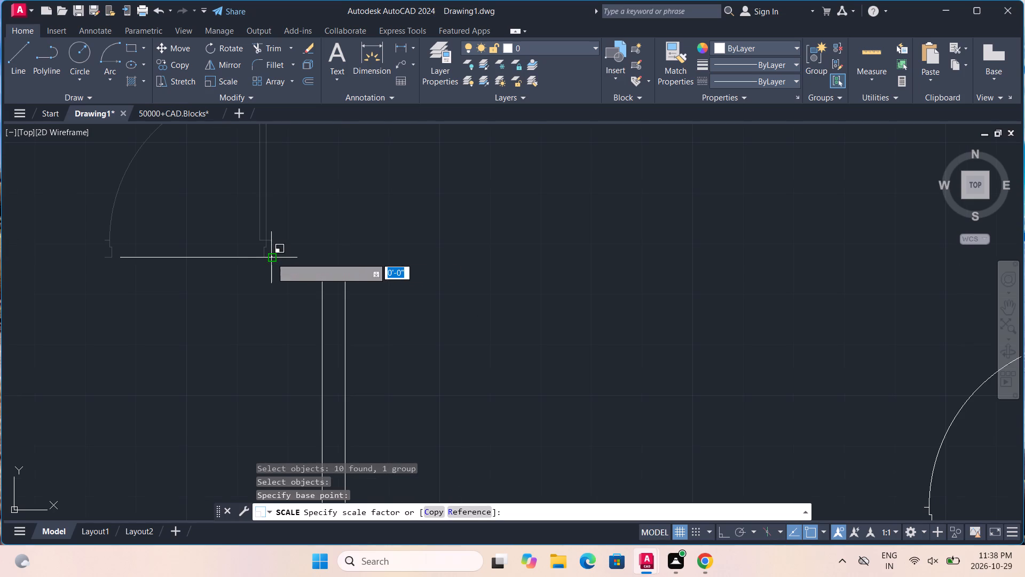
{"action": "left_click", "coordinate": [461, 512]}
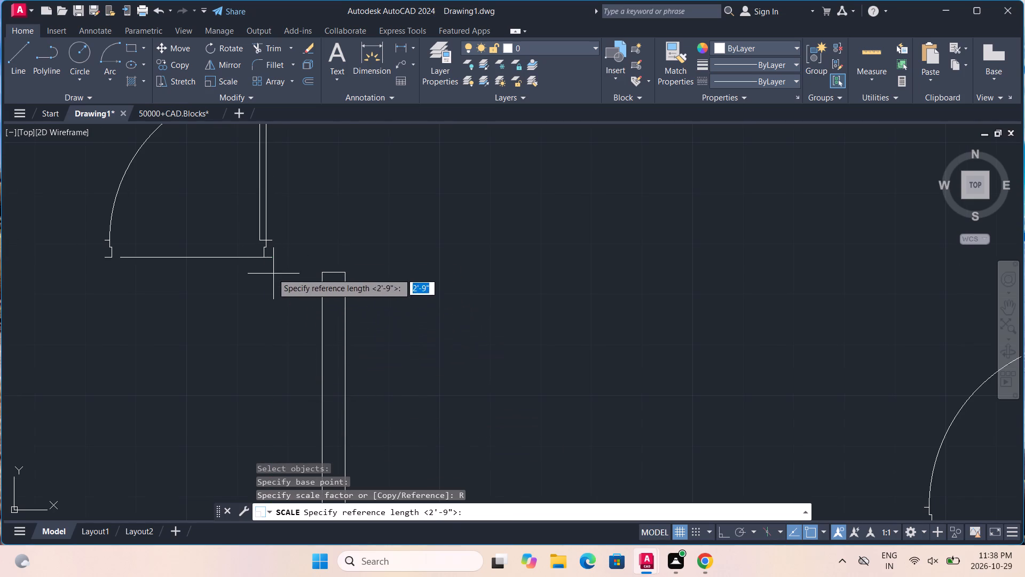
{"action": "middle_click_drag", "start_coordinate": [271, 273], "coordinate": [325, 377]}
{"action": "scroll", "coordinate": [325, 369], "scroll_direction": "up", "scroll_amount": 3}
{"action": "left_click", "coordinate": [324, 340]}
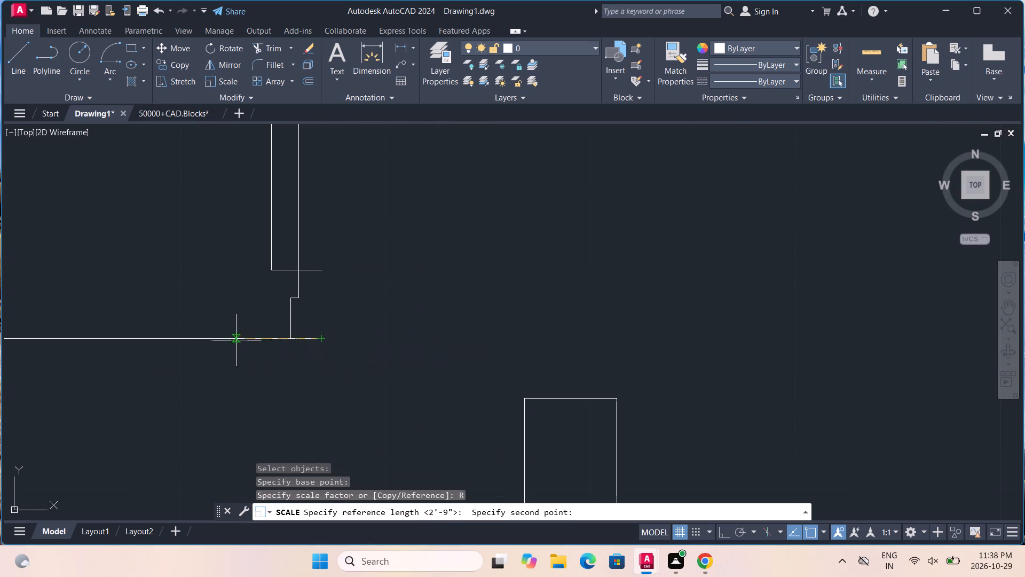
{"action": "middle_click_drag", "start_coordinate": [201, 340], "coordinate": [620, 404]}
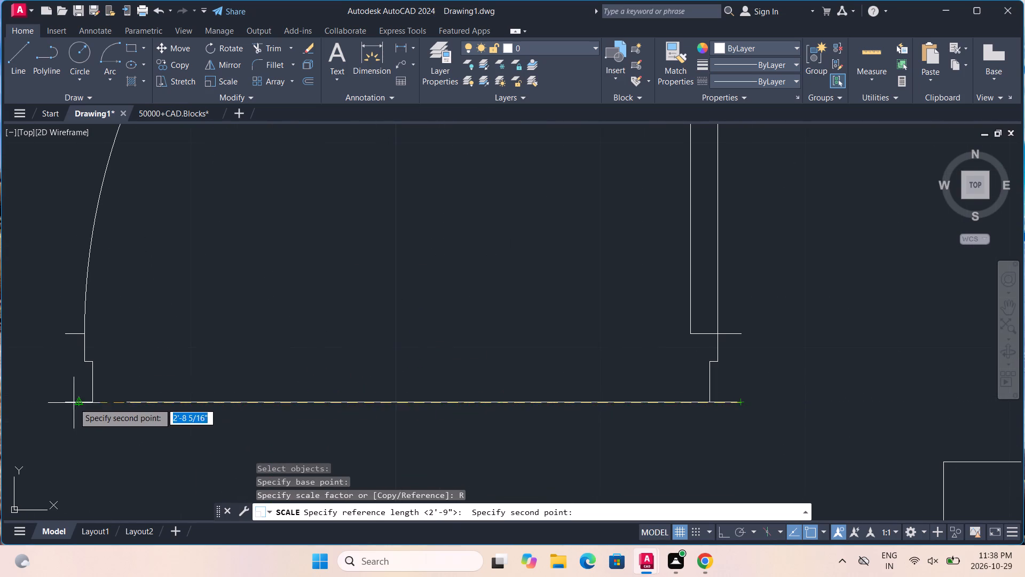
{"action": "left_click", "coordinate": [68, 403]}
{"action": "scroll", "coordinate": [68, 403], "scroll_direction": "up", "scroll_amount": 2}
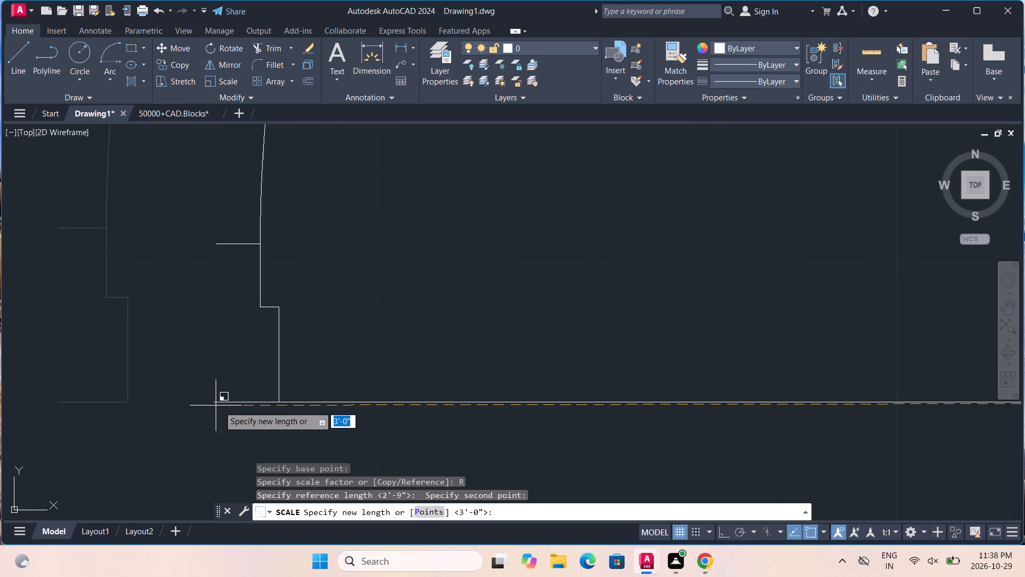
{"action": "scroll", "coordinate": [221, 406], "scroll_direction": "up", "scroll_amount": 5}
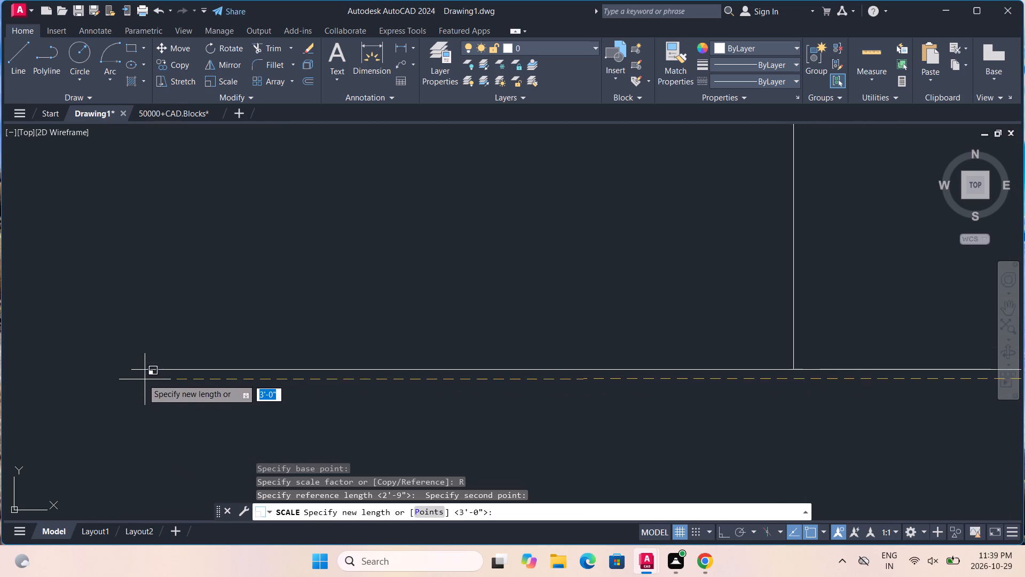
{"action": "left_click", "coordinate": [131, 370]}
{"action": "scroll", "coordinate": [131, 370], "scroll_direction": "up", "scroll_amount": 1}
{"action": "scroll", "coordinate": [131, 370], "scroll_direction": "down", "scroll_amount": 6}
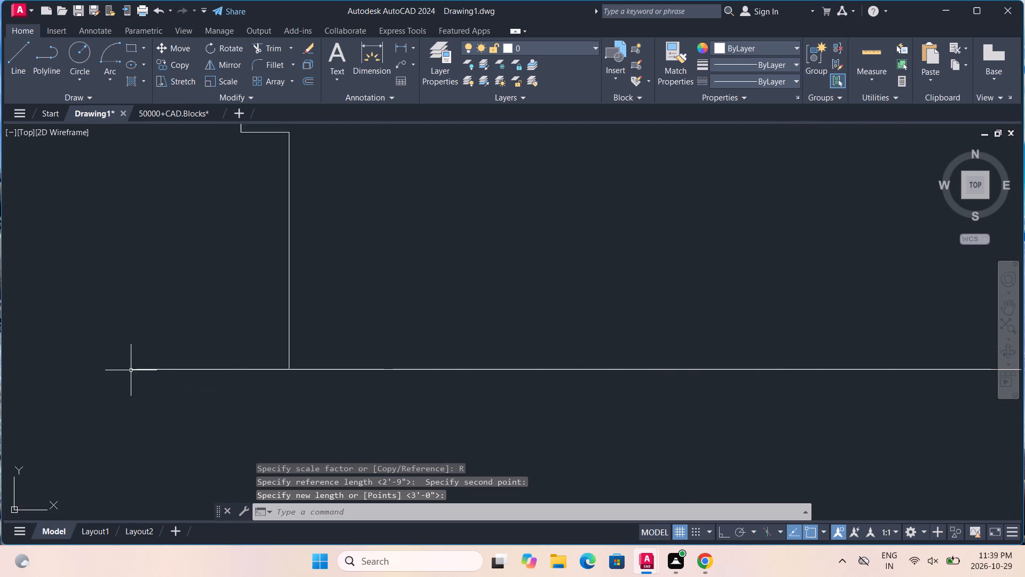
Erase the horizontal reference line beneath the scaled door in the small room by the left exterior wall.
{"action": "scroll", "coordinate": [131, 370], "scroll_direction": "down", "scroll_amount": 4}
{"action": "left_click_drag", "start_coordinate": [304, 448], "coordinate": [291, 332]}
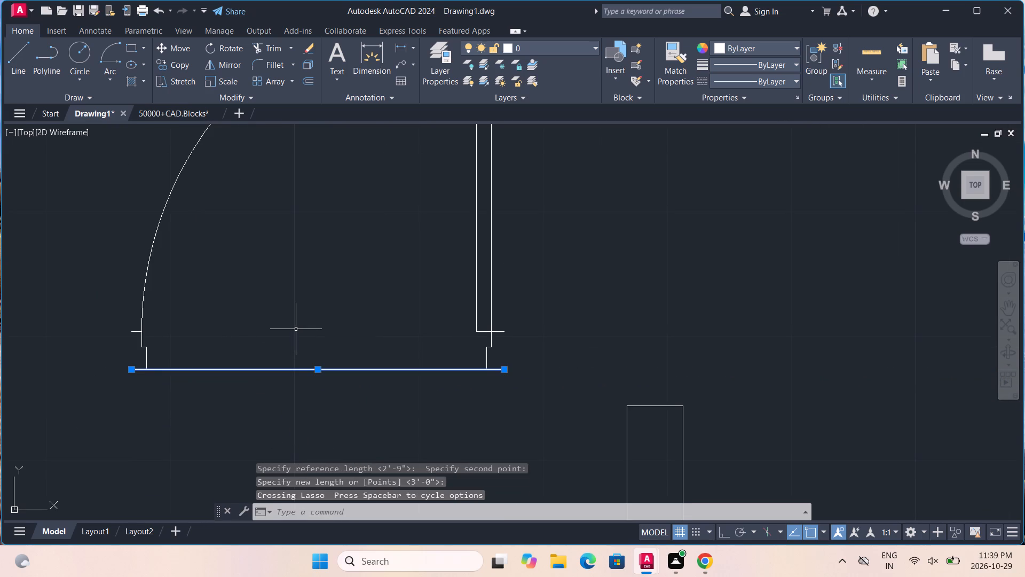
{"action": "key", "text": "Delete"}
Rotate the small left room's door a quarter turn counterclockwise about its lower right jamb end, with Ortho on.
{"action": "scroll", "coordinate": [299, 331], "scroll_direction": "down", "scroll_amount": 5}
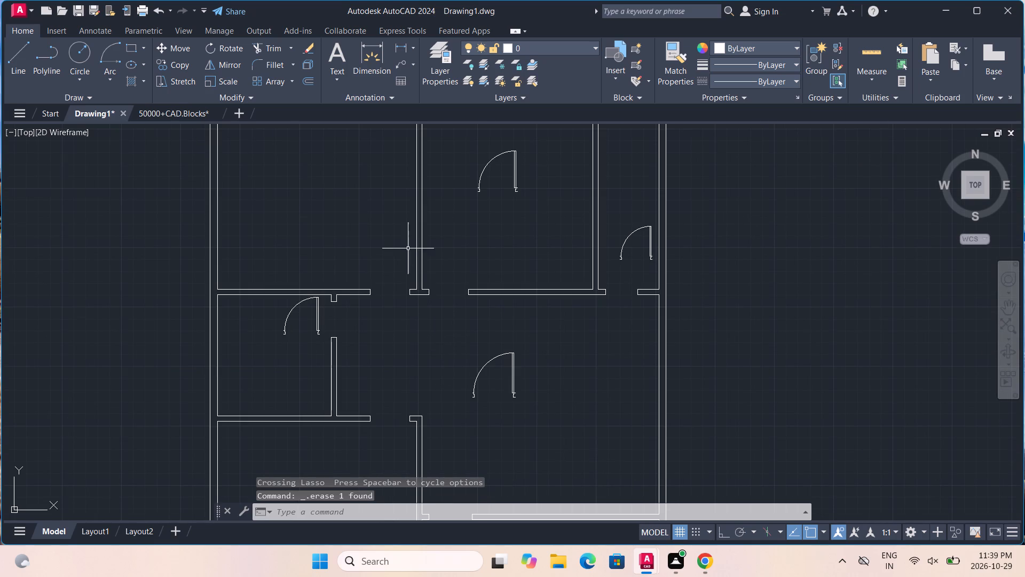
{"action": "scroll", "coordinate": [333, 321], "scroll_direction": "up", "scroll_amount": 3}
{"action": "left_click", "coordinate": [261, 358]}
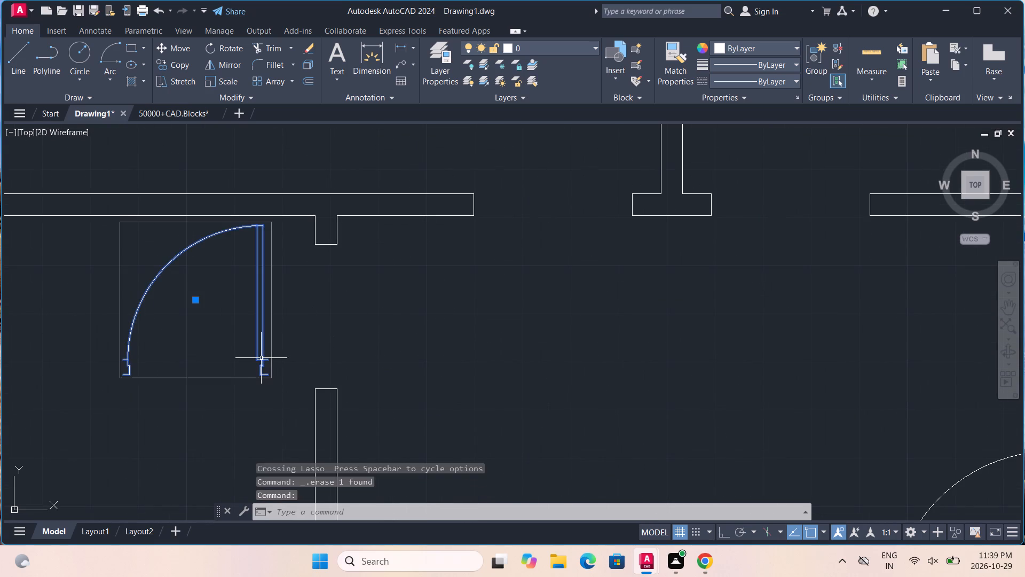
{"action": "key", "text": "r"}
{"action": "key", "text": "o"}
{"action": "key", "text": "Return"}
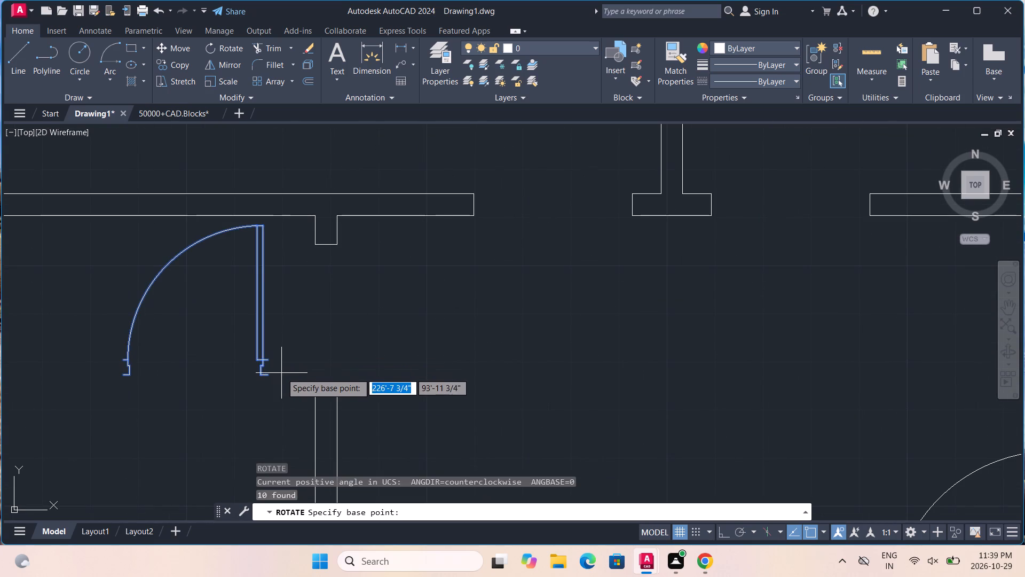
{"action": "left_click", "coordinate": [264, 373]}
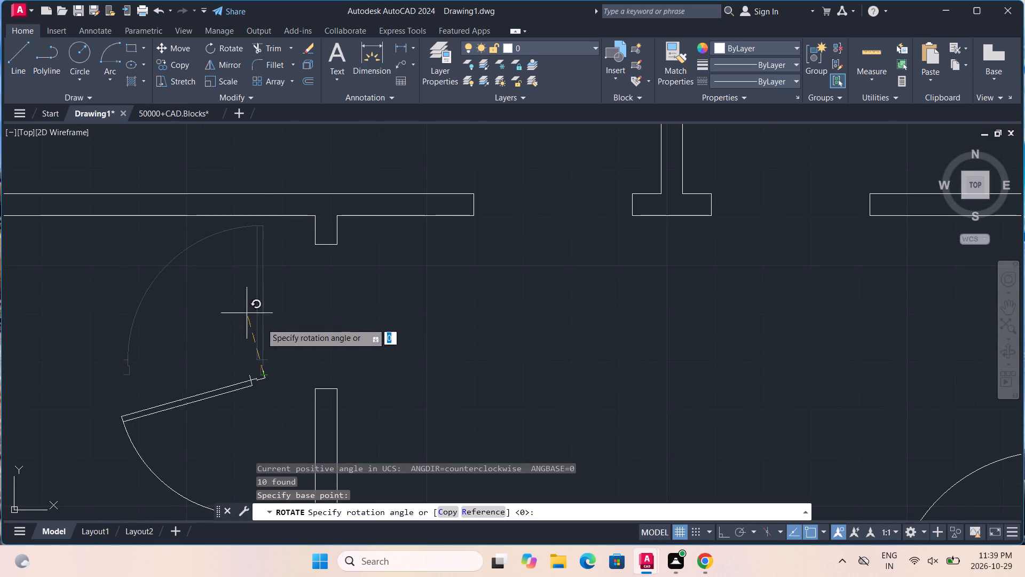
{"action": "left_click", "coordinate": [723, 529]}
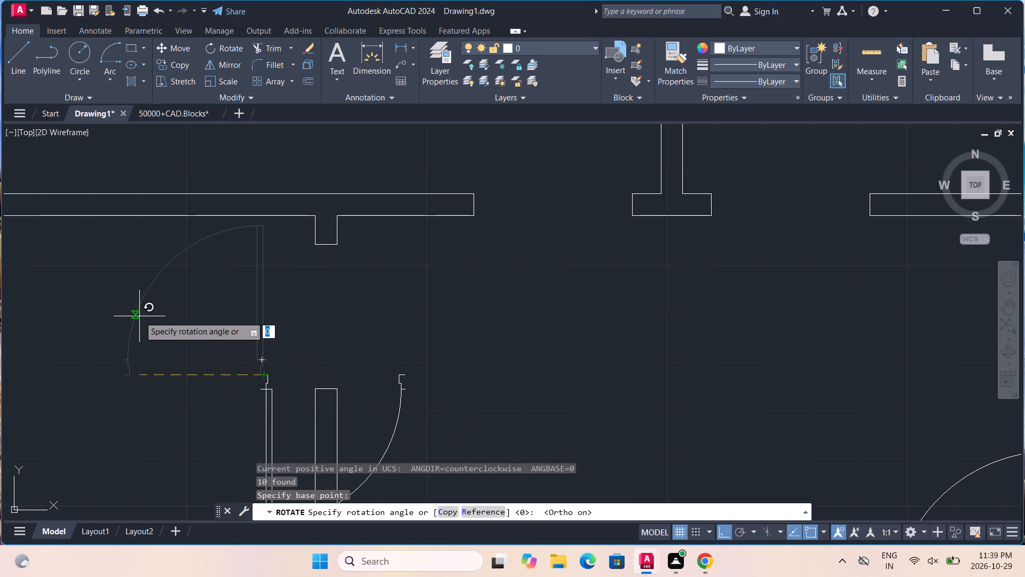
{"action": "left_click", "coordinate": [285, 300]}
{"action": "scroll", "coordinate": [318, 330], "scroll_direction": "down", "scroll_amount": 1}
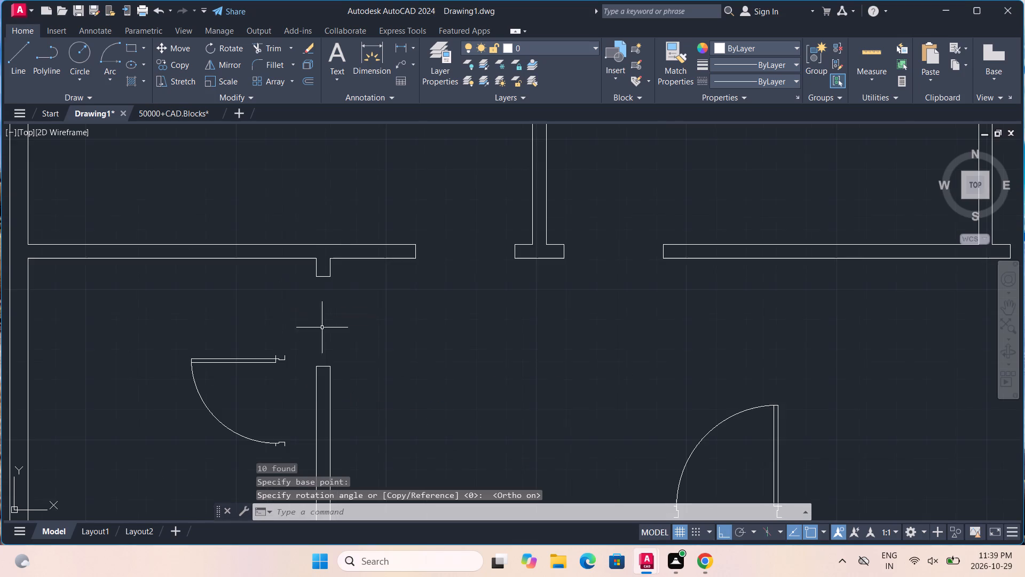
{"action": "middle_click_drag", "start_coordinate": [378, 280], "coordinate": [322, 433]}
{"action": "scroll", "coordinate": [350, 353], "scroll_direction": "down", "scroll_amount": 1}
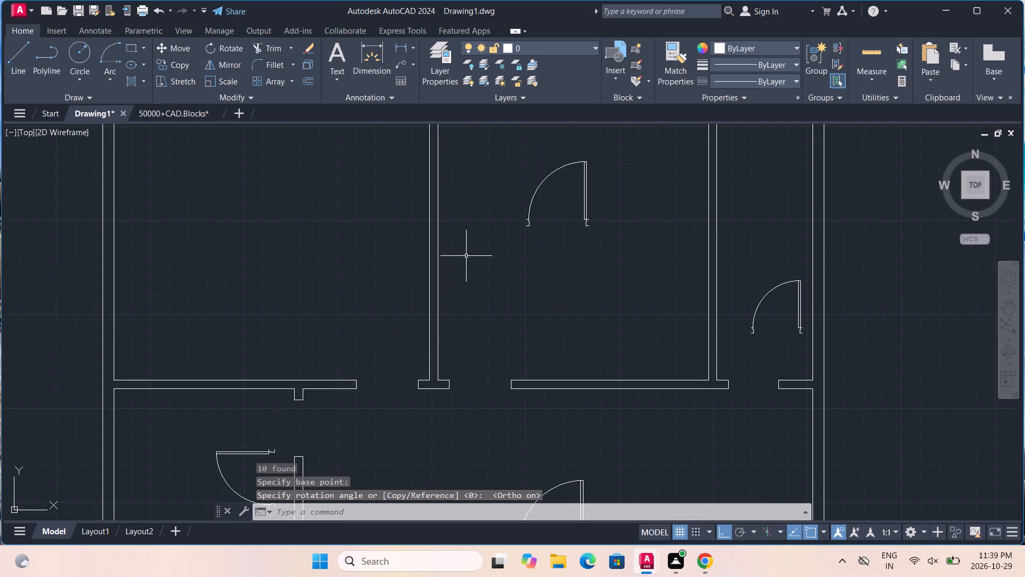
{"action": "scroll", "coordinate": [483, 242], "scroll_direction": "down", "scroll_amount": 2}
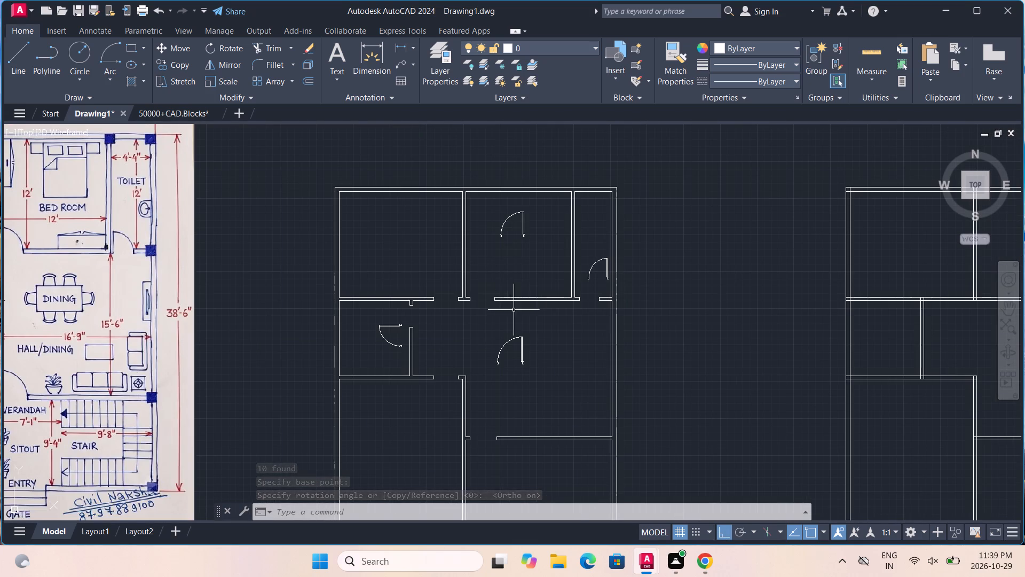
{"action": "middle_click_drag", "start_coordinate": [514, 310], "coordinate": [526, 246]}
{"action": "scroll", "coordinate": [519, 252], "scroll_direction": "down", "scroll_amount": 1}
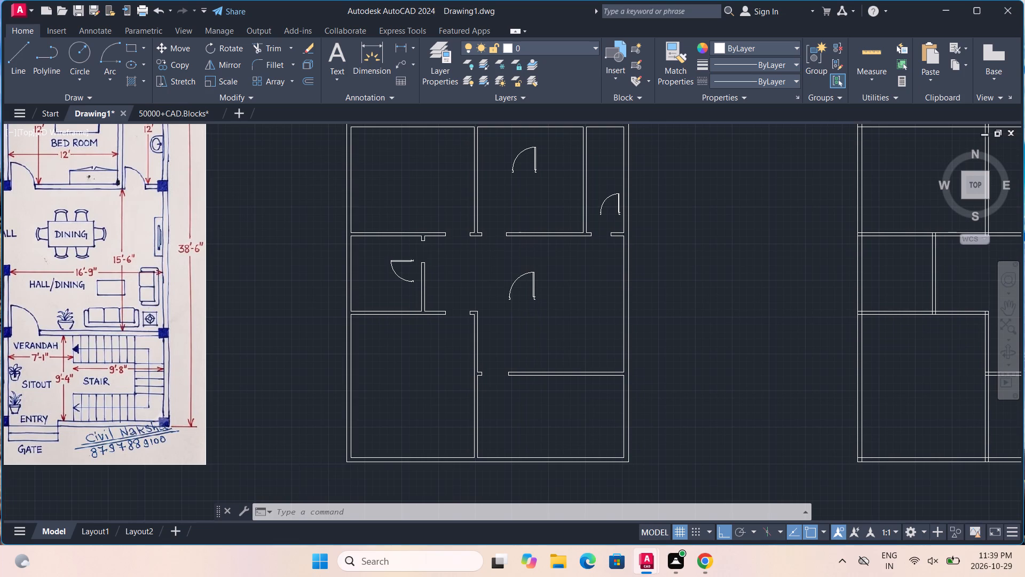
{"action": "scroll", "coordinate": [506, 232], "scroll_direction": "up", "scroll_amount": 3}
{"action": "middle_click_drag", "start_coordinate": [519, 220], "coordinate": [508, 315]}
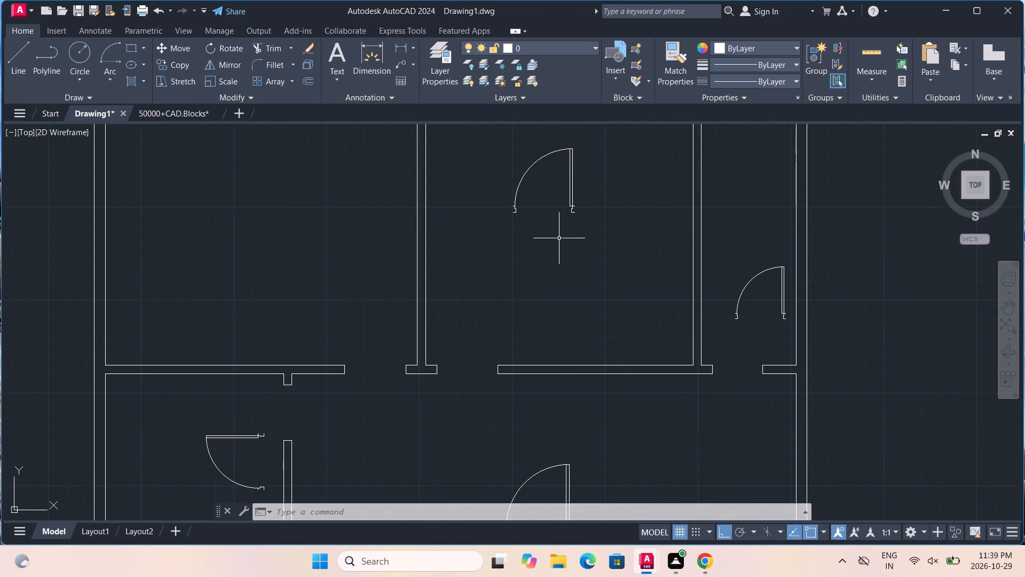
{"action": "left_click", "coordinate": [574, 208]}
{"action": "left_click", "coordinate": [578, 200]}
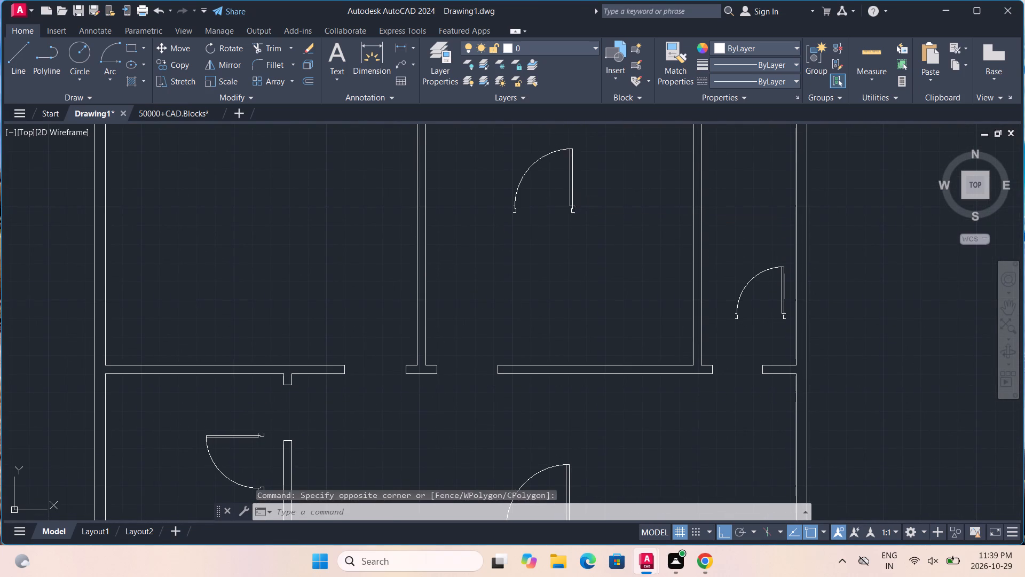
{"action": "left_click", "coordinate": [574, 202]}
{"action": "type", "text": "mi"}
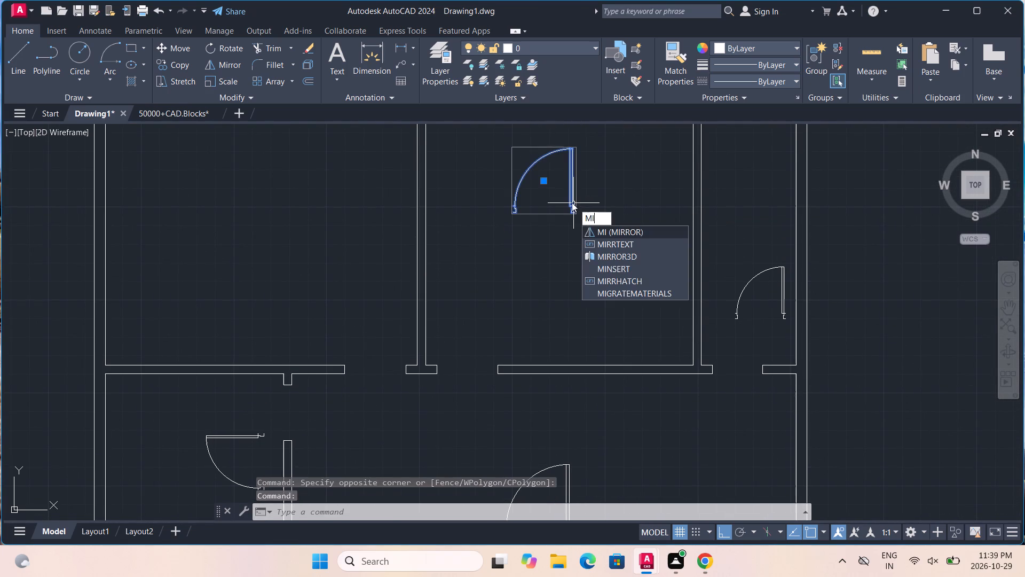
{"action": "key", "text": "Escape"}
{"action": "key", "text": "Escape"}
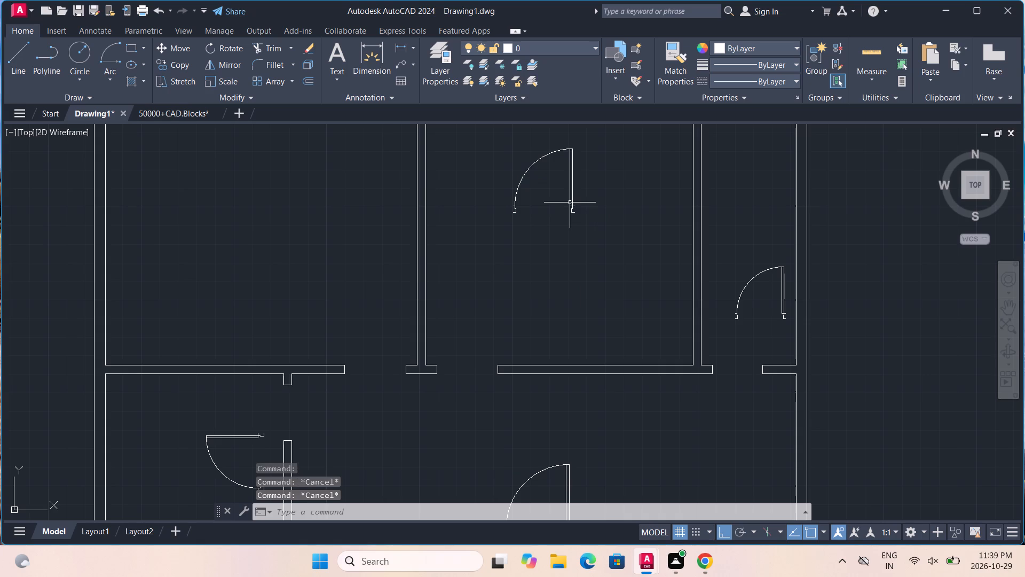
Copy the upper middle bedroom's door into the upper left bedroom and, with Ortho off, into the lower left bedroom.
{"action": "type", "text": "co"}
{"action": "key", "text": "Return"}
{"action": "left_click", "coordinate": [573, 199]}
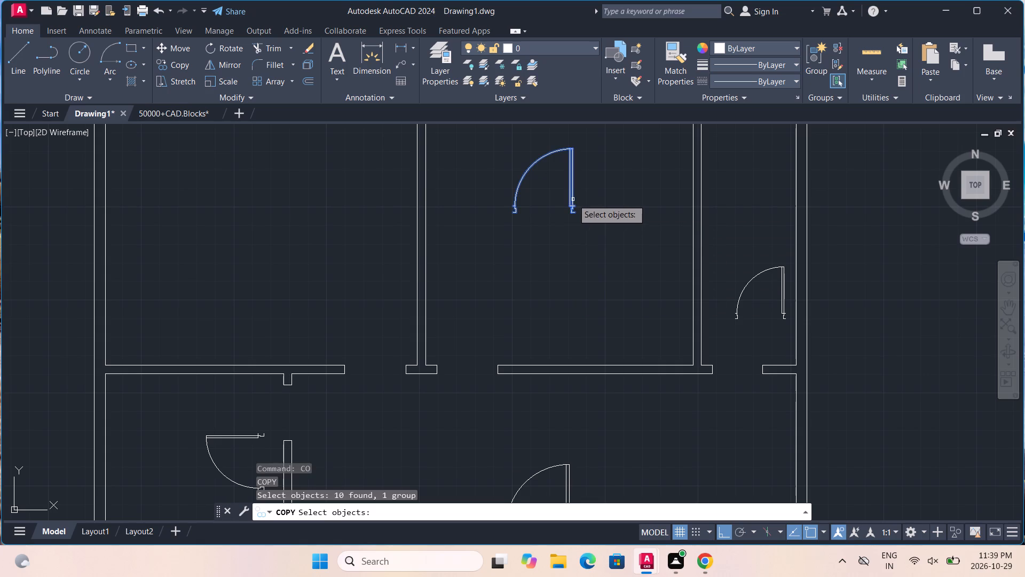
{"action": "key", "text": "Return"}
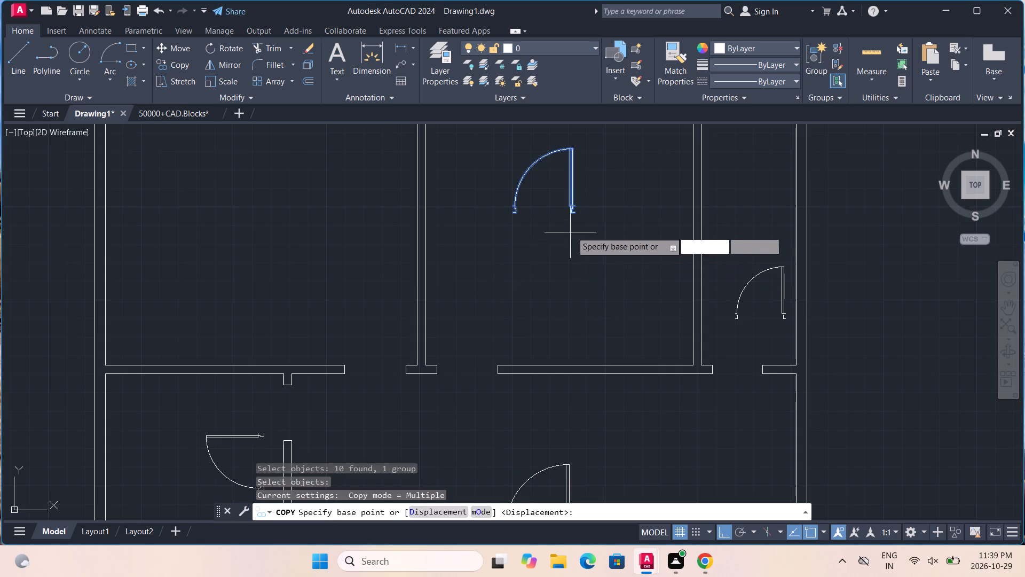
{"action": "left_click", "coordinate": [580, 215]}
{"action": "left_click", "coordinate": [369, 350]}
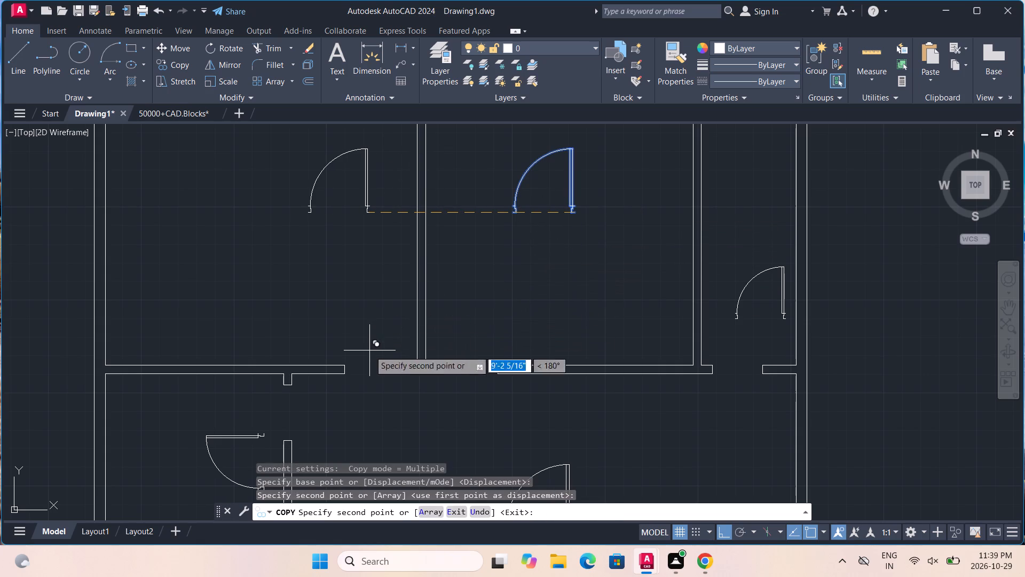
{"action": "scroll", "coordinate": [369, 350], "scroll_direction": "down", "scroll_amount": 3}
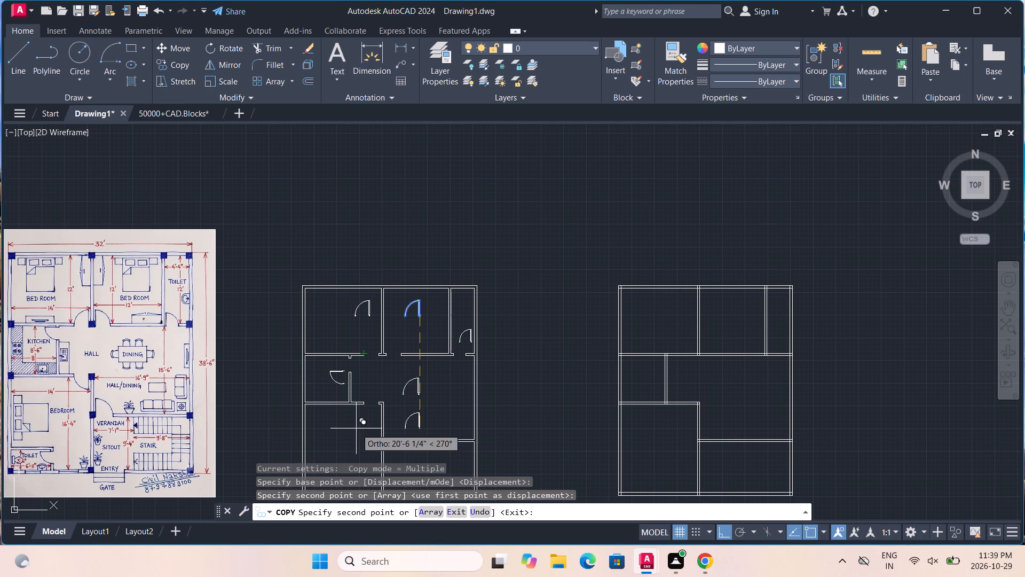
{"action": "left_click", "coordinate": [728, 537]}
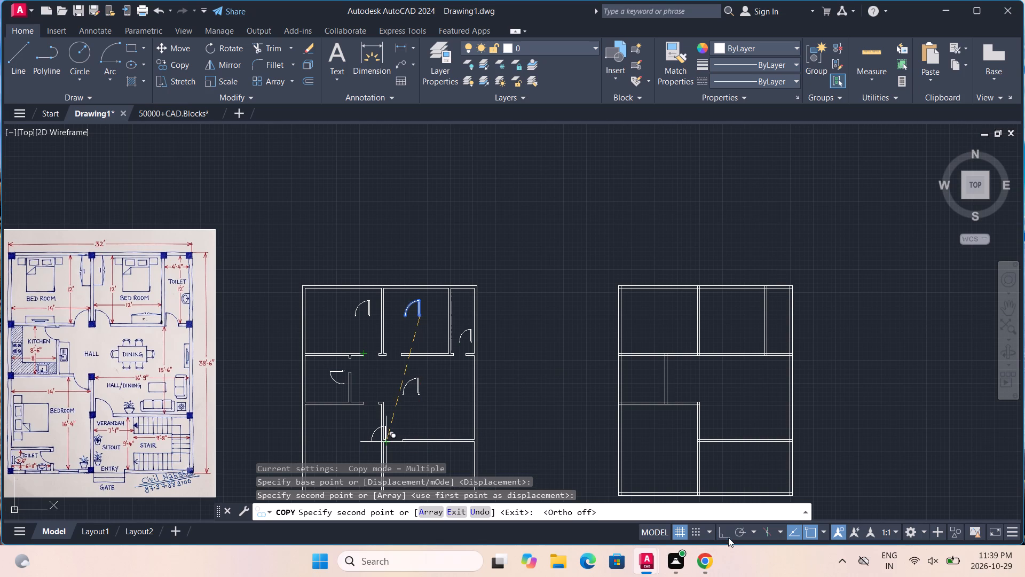
{"action": "middle_click_drag", "start_coordinate": [564, 410], "coordinate": [599, 274]}
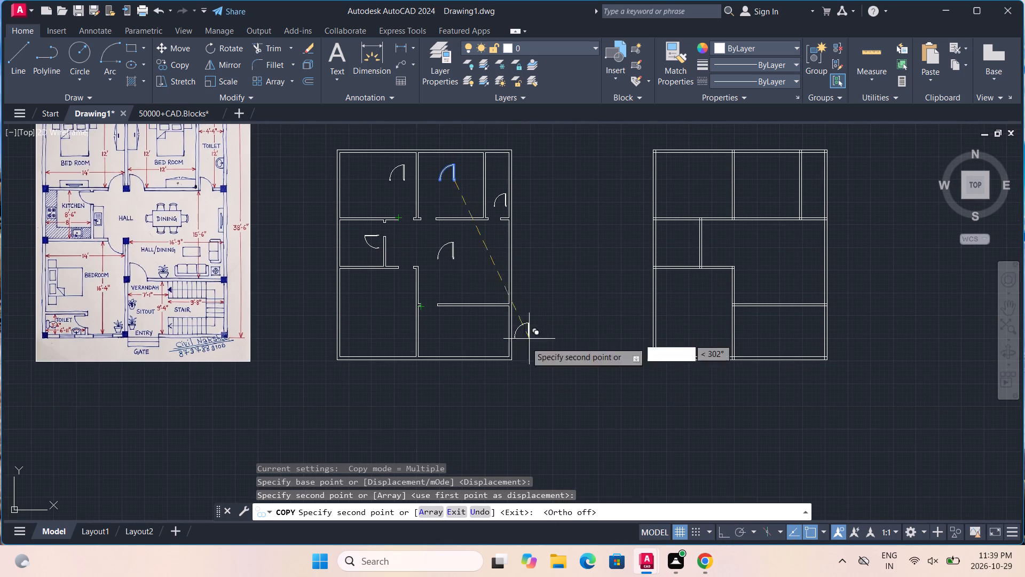
{"action": "left_click", "coordinate": [395, 295]}
{"action": "scroll", "coordinate": [395, 295], "scroll_direction": "down", "scroll_amount": 3}
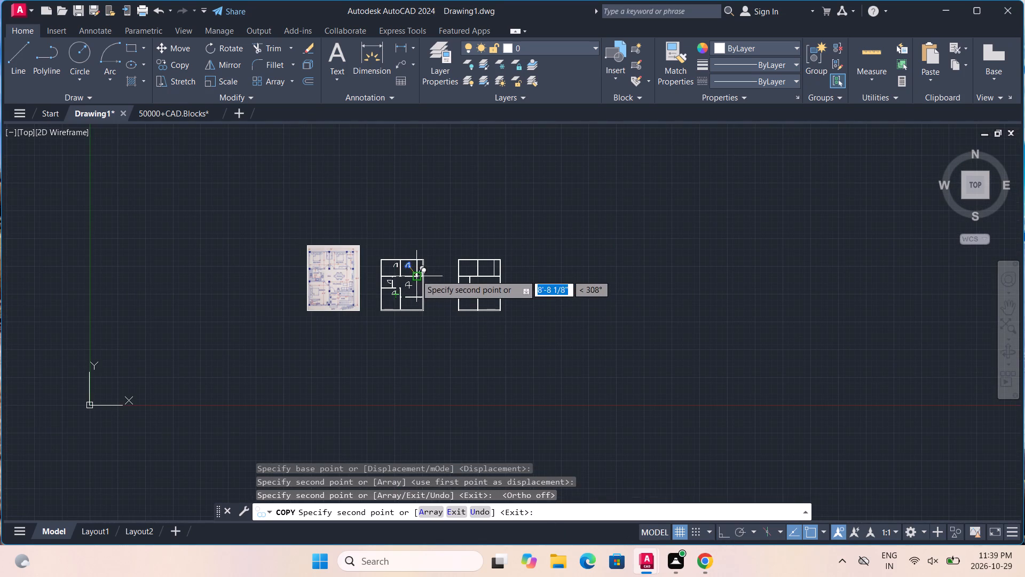
{"action": "key", "text": "Escape"}
{"action": "key", "text": "Escape"}
Align the upper left bedroom's door into the opening in its lower wall, matching both jamb ends to the opening's lower corners and scaling it to fit.
{"action": "middle_click_drag", "start_coordinate": [416, 274], "coordinate": [447, 370]}
{"action": "scroll", "coordinate": [435, 353], "scroll_direction": "up", "scroll_amount": 4}
{"action": "middle_click_drag", "start_coordinate": [424, 407], "coordinate": [423, 395]}
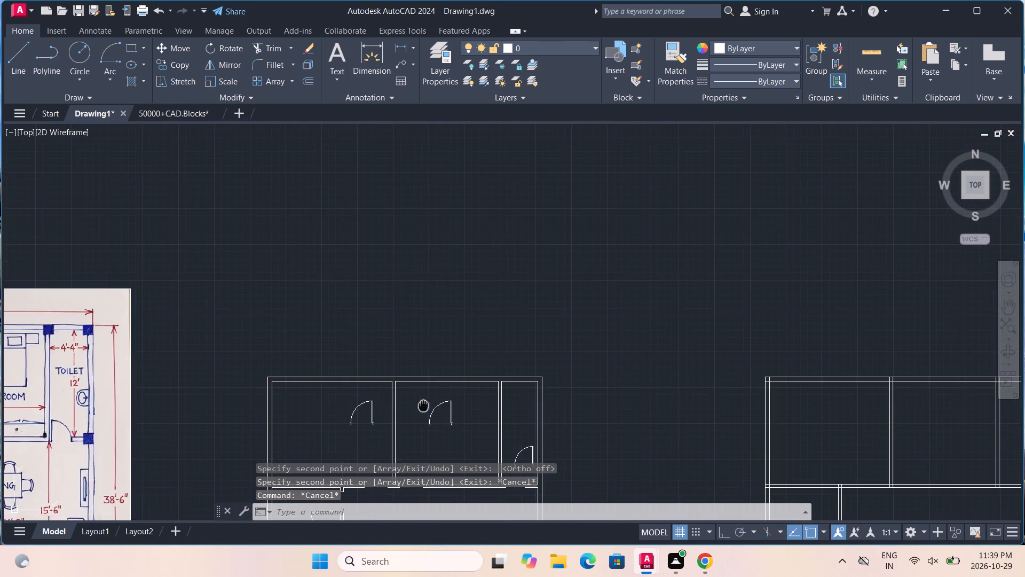
{"action": "middle_click_drag", "start_coordinate": [423, 395], "coordinate": [454, 278]}
{"action": "scroll", "coordinate": [433, 294], "scroll_direction": "up", "scroll_amount": 4}
{"action": "middle_click_drag", "start_coordinate": [433, 294], "coordinate": [525, 181]}
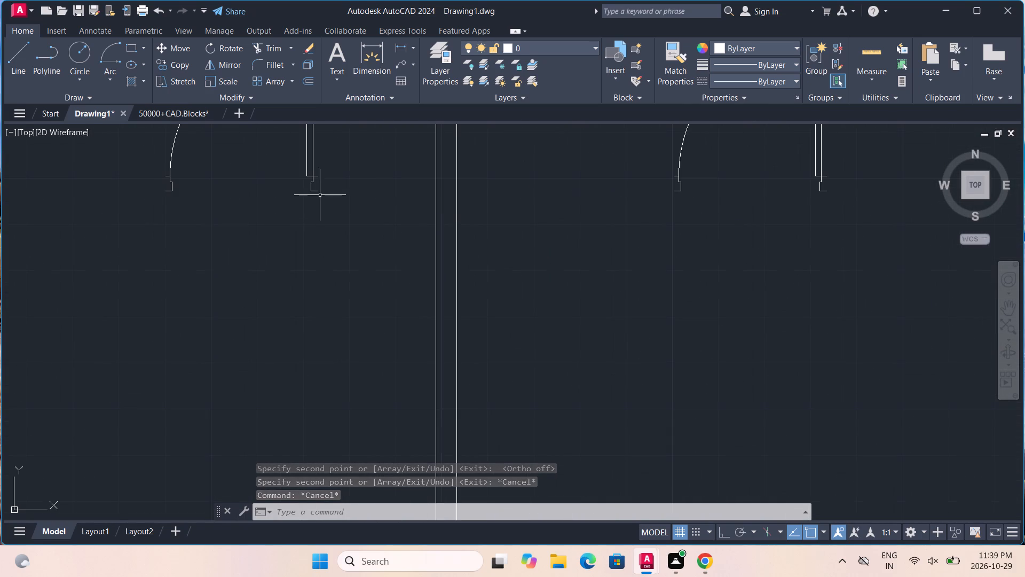
{"action": "left_click", "coordinate": [314, 192]}
{"action": "type", "text": "al"}
{"action": "key", "text": "Return"}
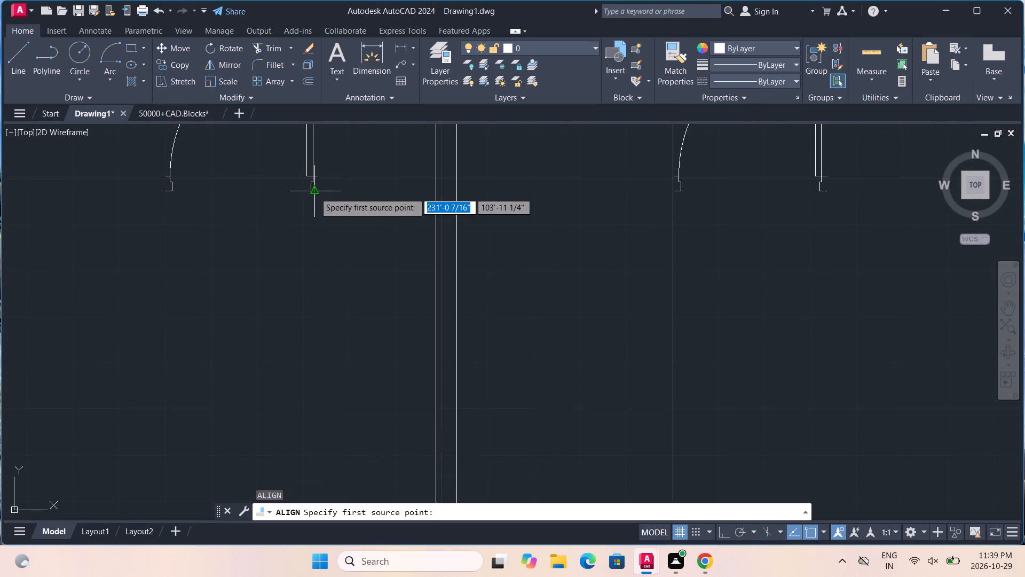
{"action": "scroll", "coordinate": [316, 191], "scroll_direction": "up", "scroll_amount": 6}
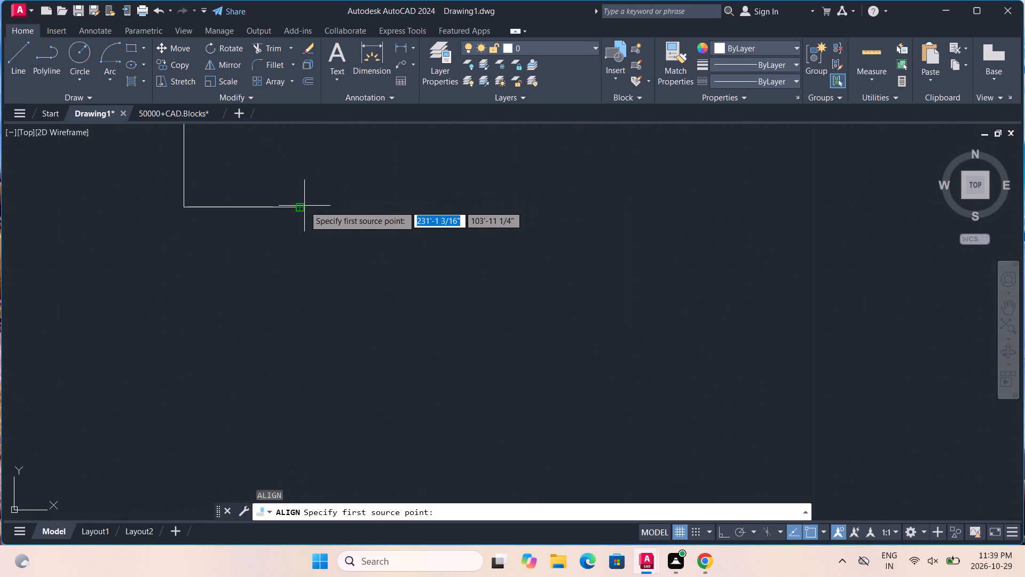
{"action": "left_click", "coordinate": [302, 207]}
{"action": "scroll", "coordinate": [302, 207], "scroll_direction": "down", "scroll_amount": 7}
{"action": "scroll", "coordinate": [303, 286], "scroll_direction": "down", "scroll_amount": 4}
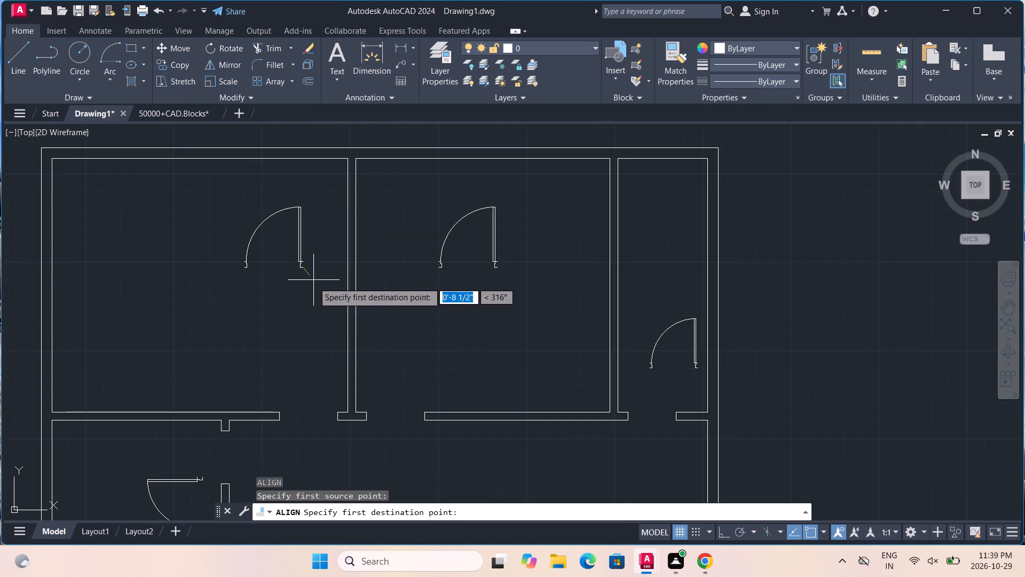
{"action": "scroll", "coordinate": [332, 426], "scroll_direction": "up", "scroll_amount": 6}
{"action": "middle_click_drag", "start_coordinate": [334, 407], "coordinate": [324, 323]}
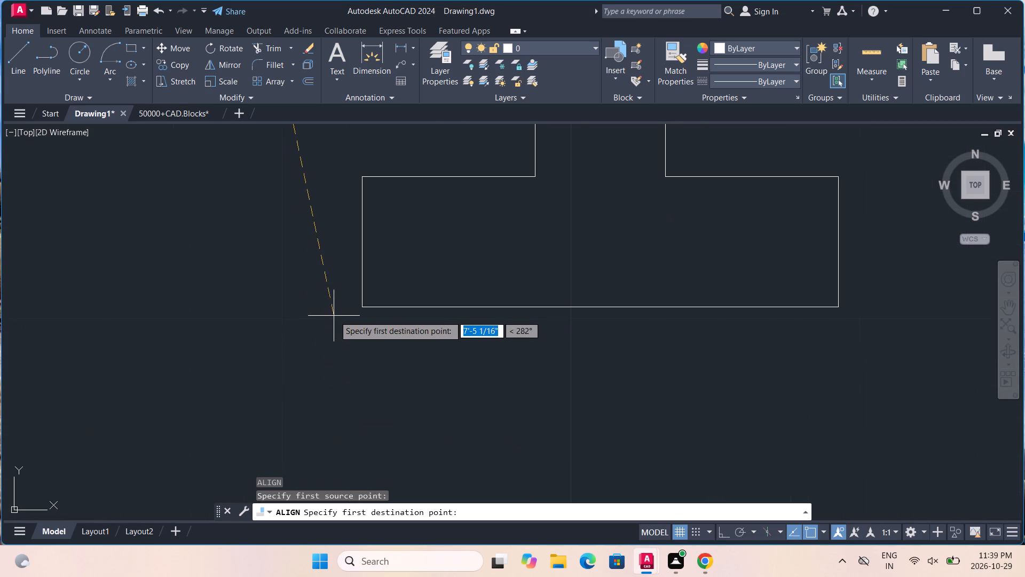
{"action": "scroll", "coordinate": [364, 309], "scroll_direction": "up", "scroll_amount": 5}
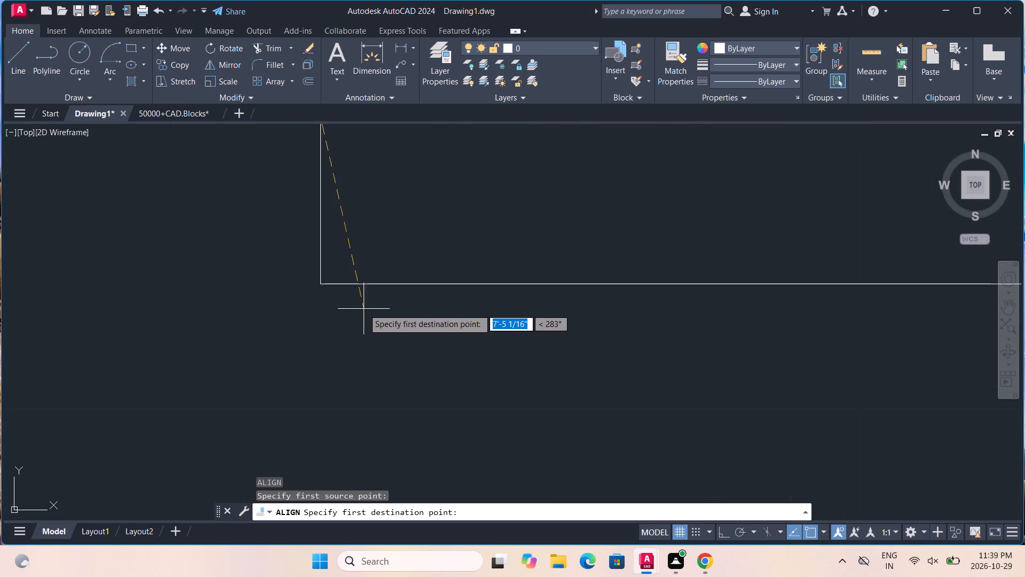
{"action": "left_click", "coordinate": [320, 288]}
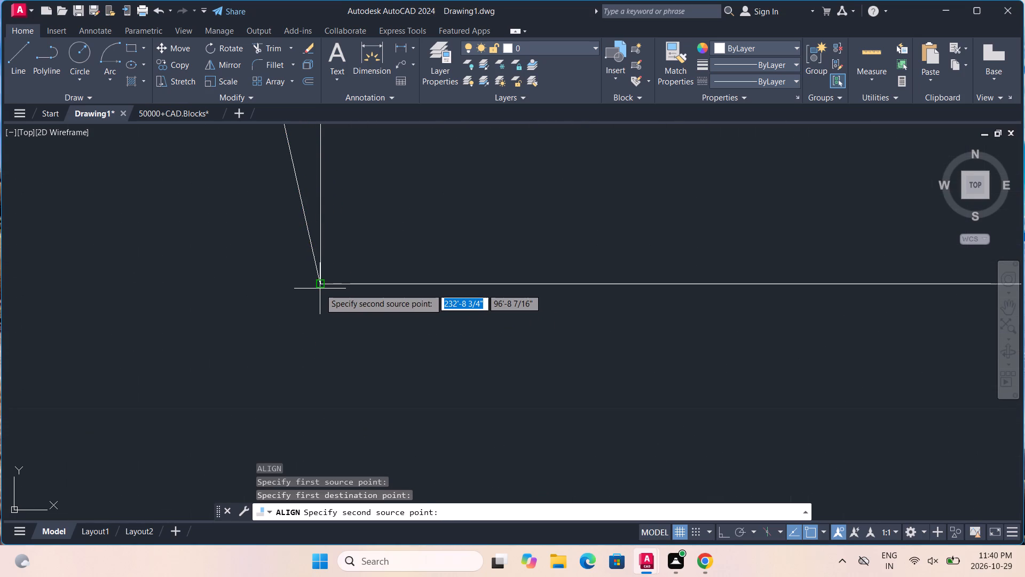
{"action": "scroll", "coordinate": [320, 288], "scroll_direction": "down", "scroll_amount": 14}
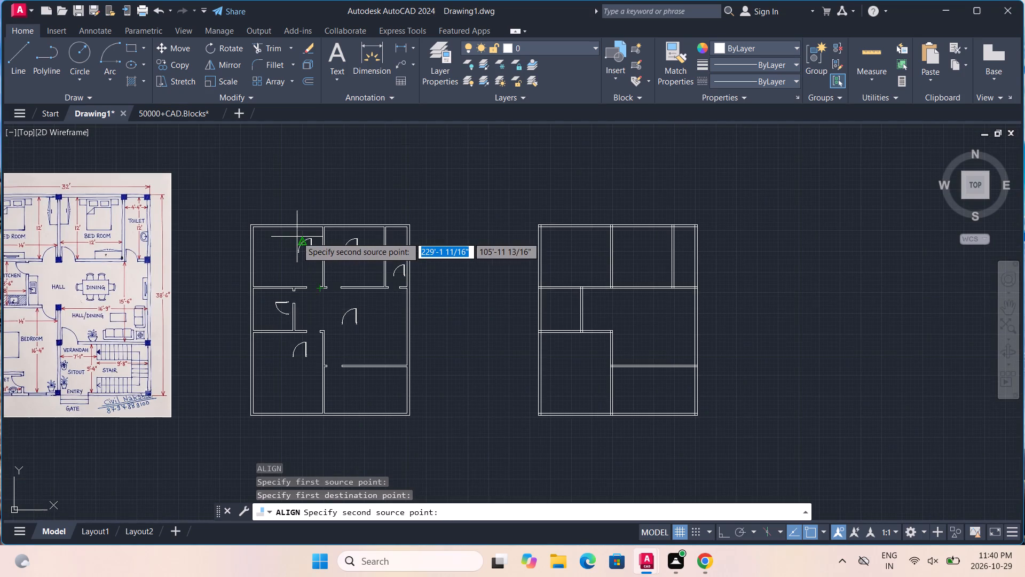
{"action": "scroll", "coordinate": [297, 238], "scroll_direction": "up", "scroll_amount": 10}
{"action": "scroll", "coordinate": [297, 240], "scroll_direction": "down", "scroll_amount": 5}
{"action": "scroll", "coordinate": [285, 389], "scroll_direction": "up", "scroll_amount": 5}
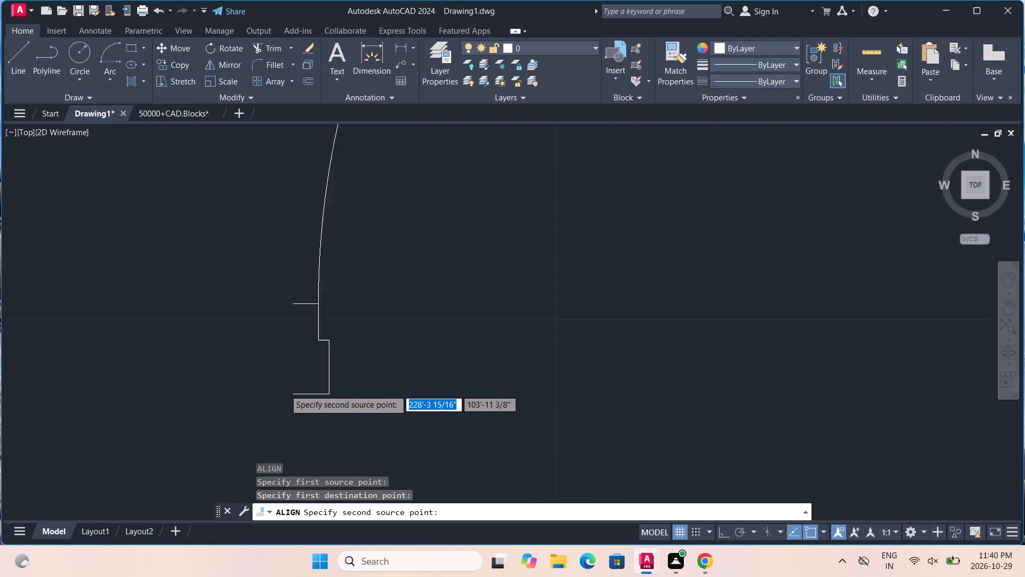
{"action": "scroll", "coordinate": [285, 389], "scroll_direction": "up", "scroll_amount": 5}
{"action": "middle_click_drag", "start_coordinate": [380, 459], "coordinate": [409, 321]}
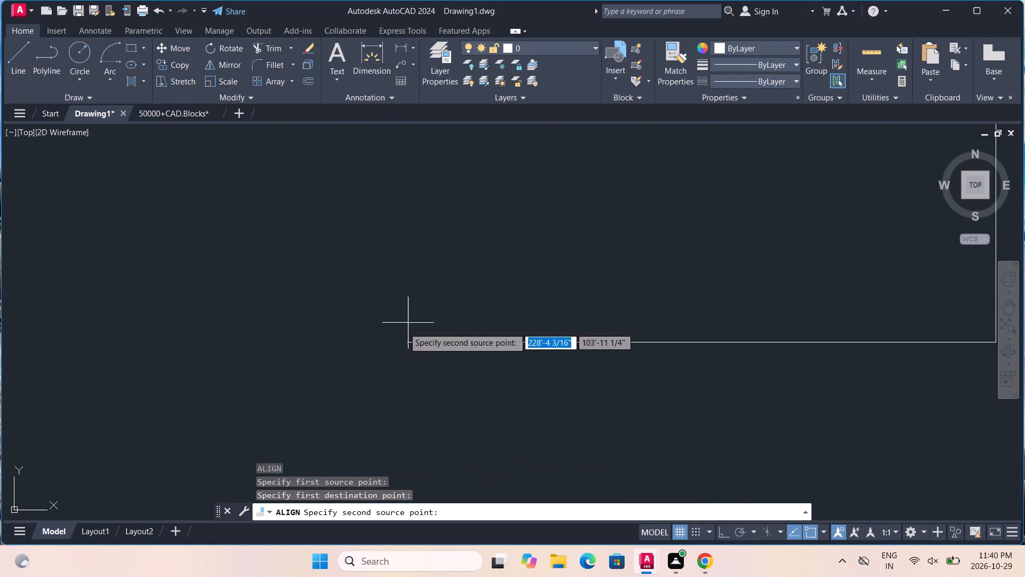
{"action": "left_click", "coordinate": [406, 339]}
{"action": "scroll", "coordinate": [407, 340], "scroll_direction": "down", "scroll_amount": 13}
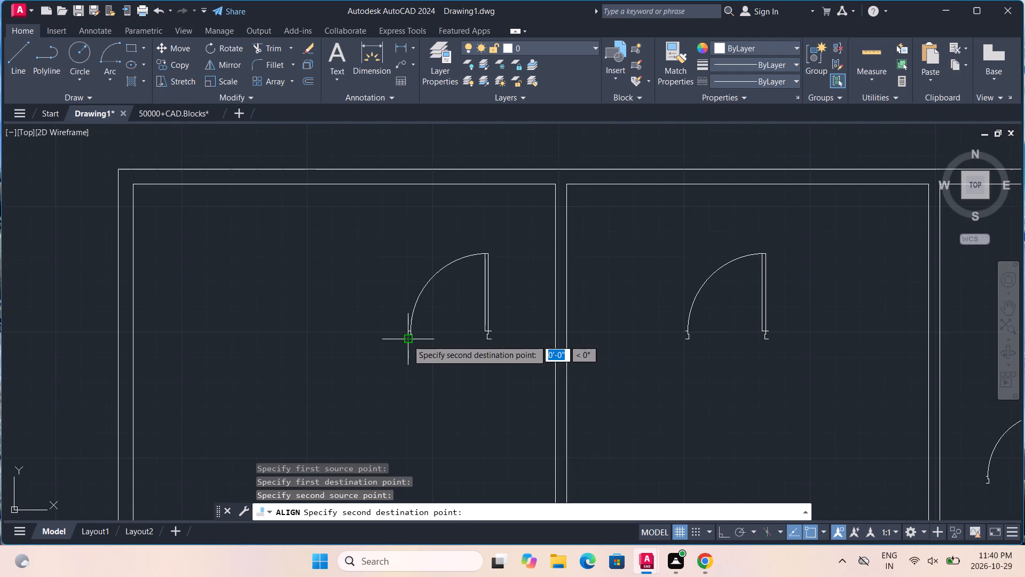
{"action": "middle_click_drag", "start_coordinate": [407, 340], "coordinate": [422, 235]}
{"action": "scroll", "coordinate": [462, 450], "scroll_direction": "up", "scroll_amount": 4}
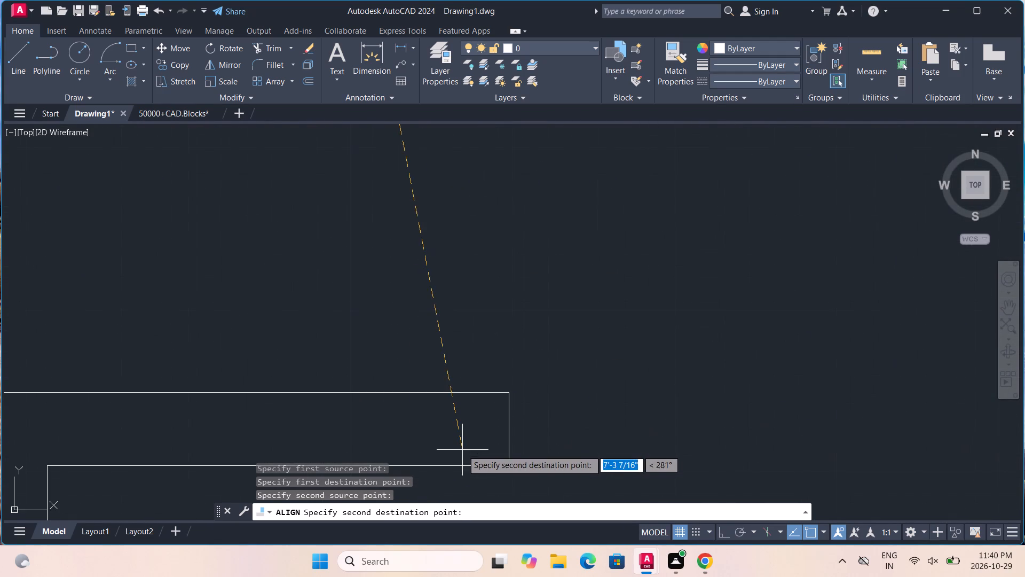
{"action": "middle_click_drag", "start_coordinate": [462, 450], "coordinate": [451, 282]}
{"action": "scroll", "coordinate": [490, 291], "scroll_direction": "up", "scroll_amount": 6}
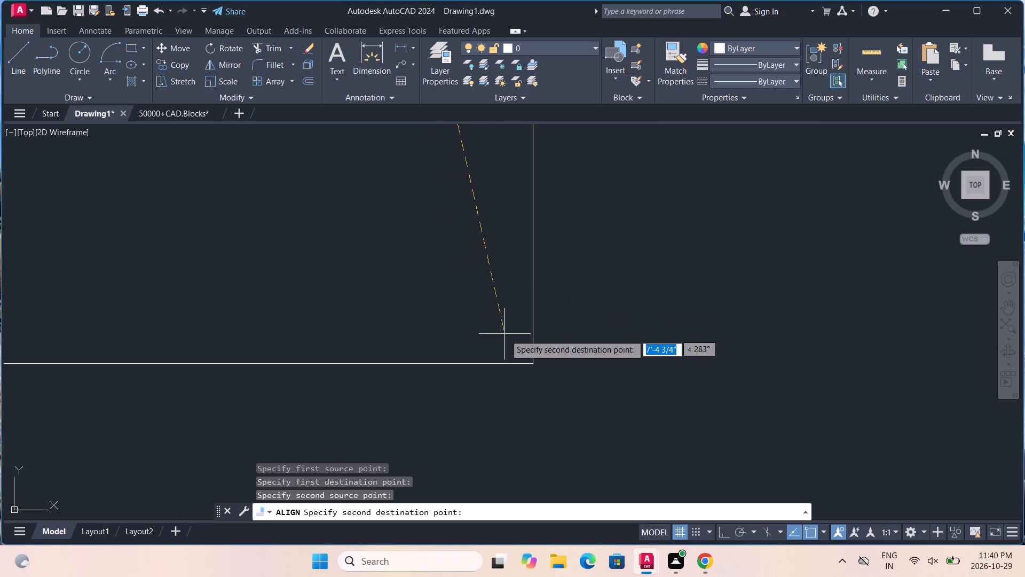
{"action": "left_click", "coordinate": [536, 363]}
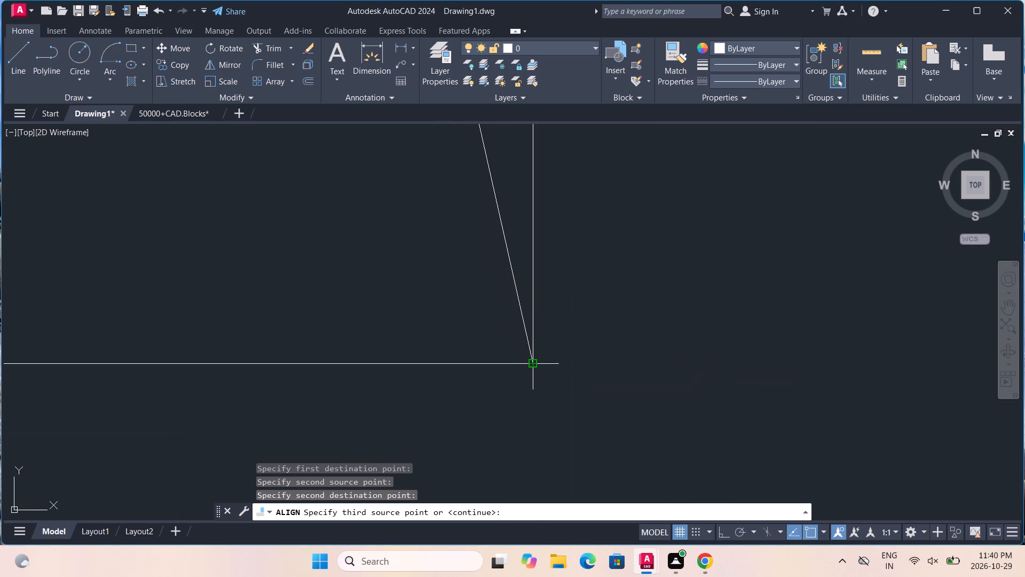
{"action": "key", "text": "Return"}
{"action": "left_click_drag", "start_coordinate": [555, 392], "coordinate": [536, 363]}
{"action": "scroll", "coordinate": [536, 363], "scroll_direction": "down", "scroll_amount": 7}
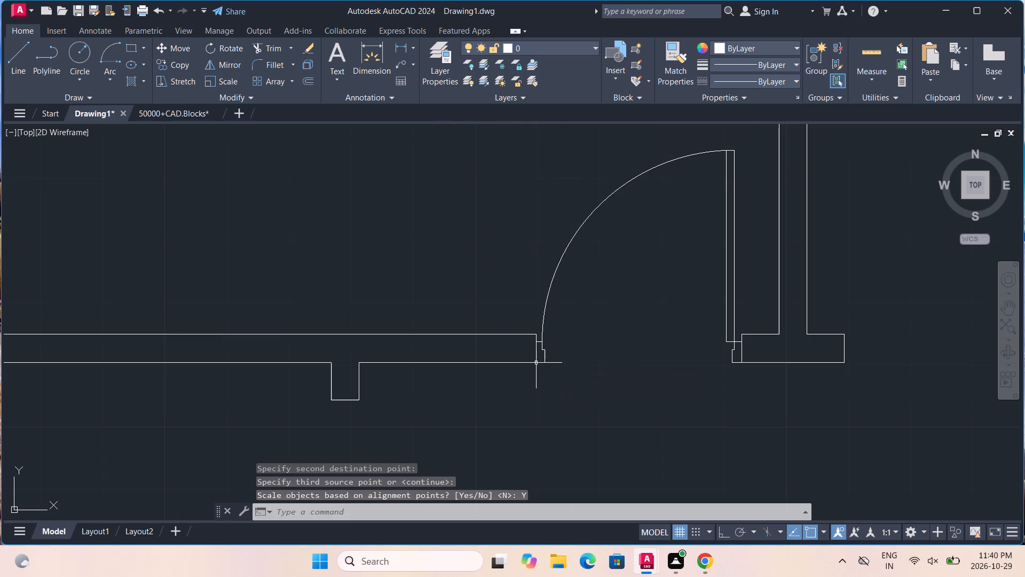
Mirror the upper middle bedroom's door about a vertical line through its leaf with Ortho on, erasing the source door.
{"action": "middle_click_drag", "start_coordinate": [688, 369], "coordinate": [455, 415]}
{"action": "scroll", "coordinate": [455, 415], "scroll_direction": "down", "scroll_amount": 1}
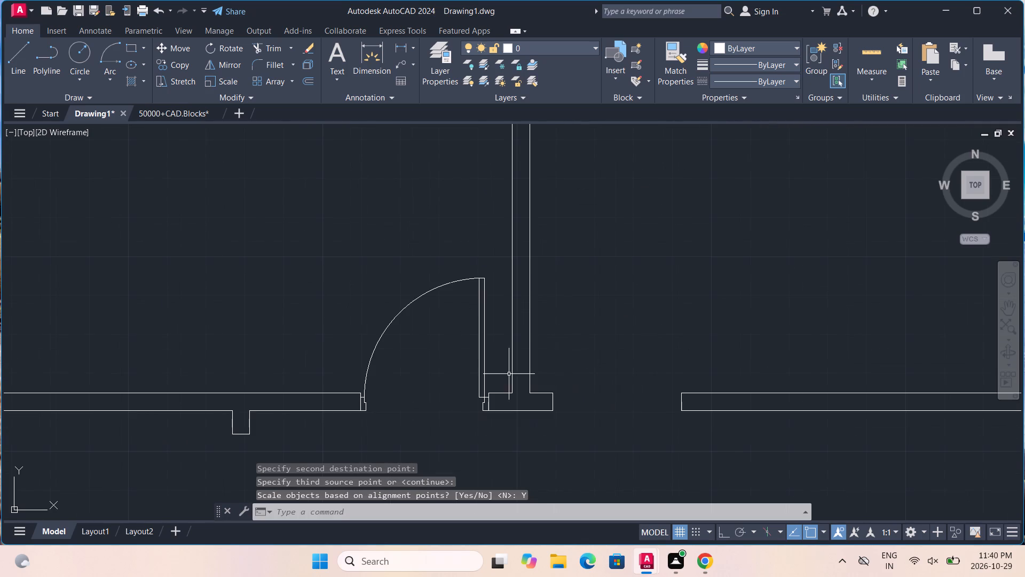
{"action": "scroll", "coordinate": [354, 402], "scroll_direction": "up", "scroll_amount": 5}
{"action": "scroll", "coordinate": [539, 298], "scroll_direction": "down", "scroll_amount": 1}
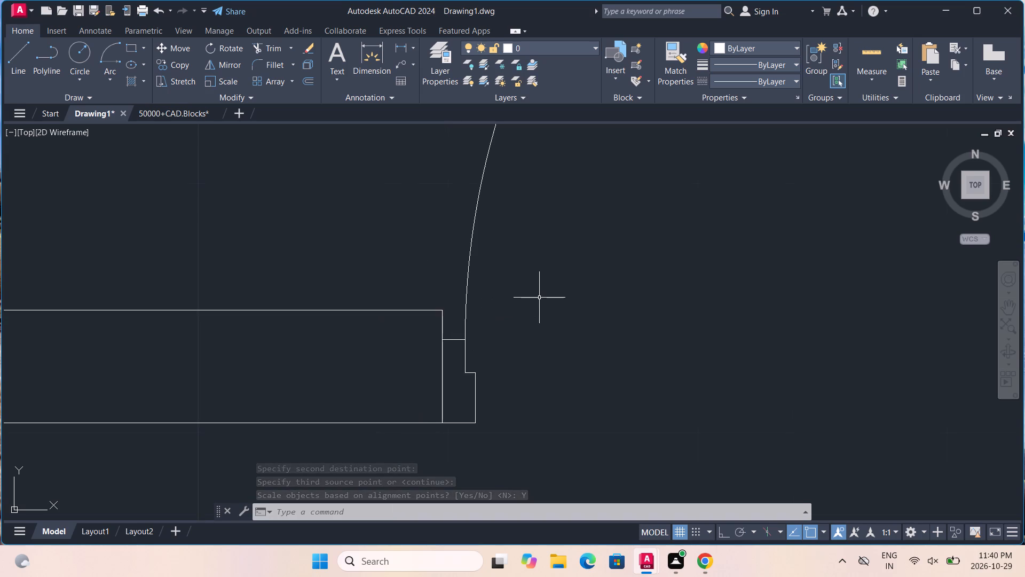
{"action": "scroll", "coordinate": [545, 294], "scroll_direction": "down", "scroll_amount": 3}
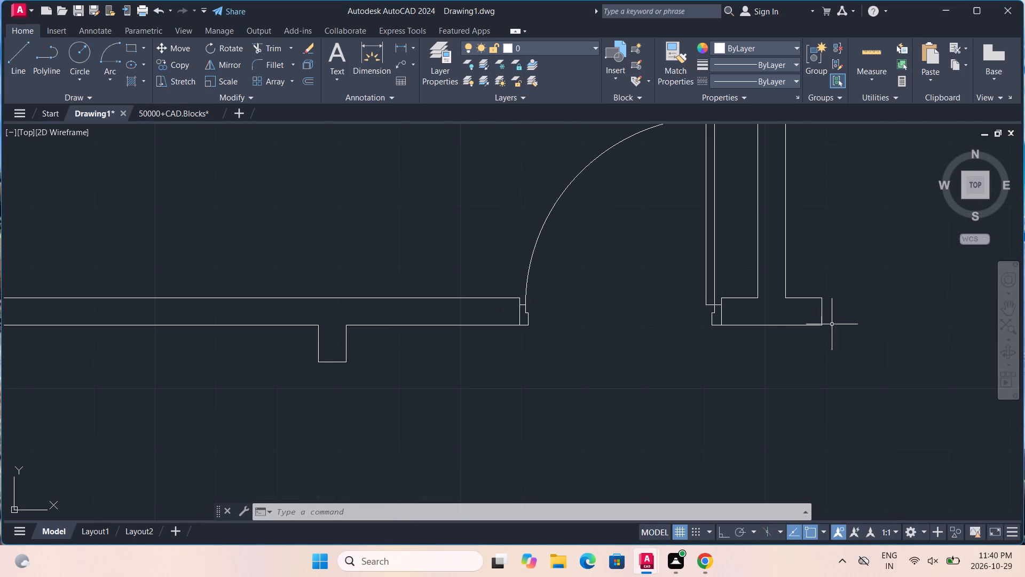
{"action": "middle_click_drag", "start_coordinate": [860, 349], "coordinate": [362, 388]}
{"action": "scroll", "coordinate": [351, 387], "scroll_direction": "down", "scroll_amount": 2}
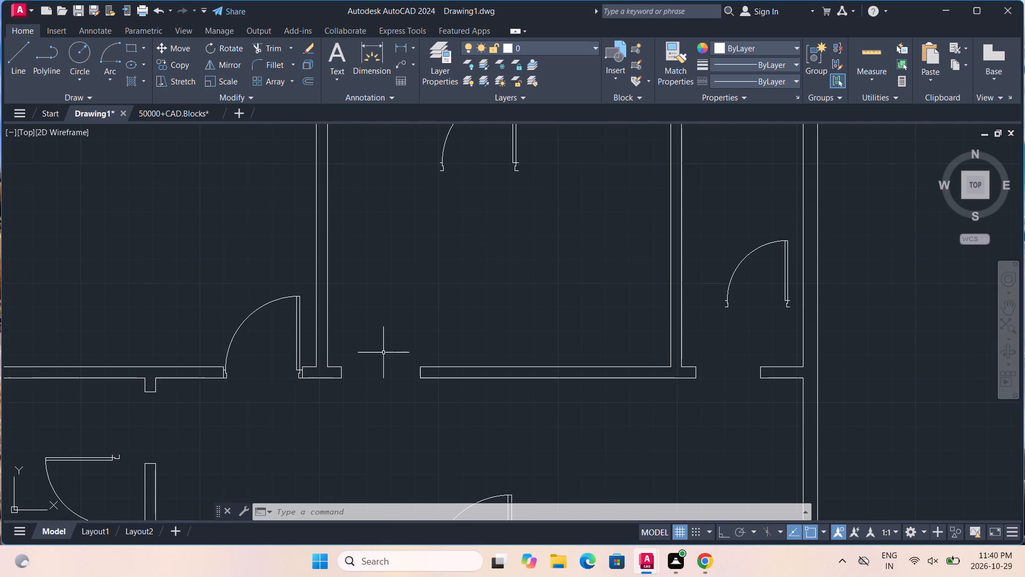
{"action": "left_click", "coordinate": [513, 142]}
{"action": "type", "text": "mi"}
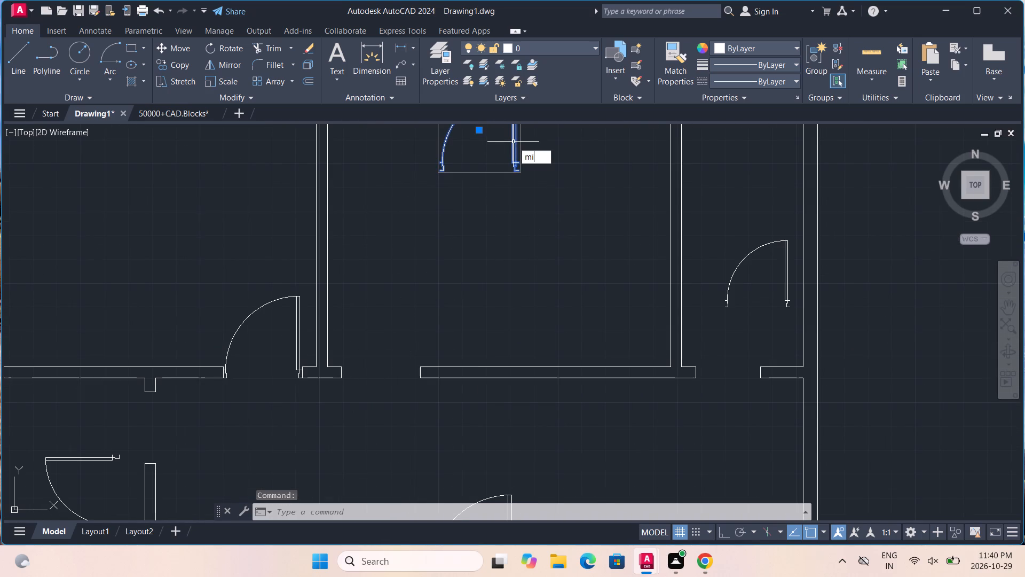
{"action": "key", "text": "Return"}
{"action": "left_click", "coordinate": [510, 144]}
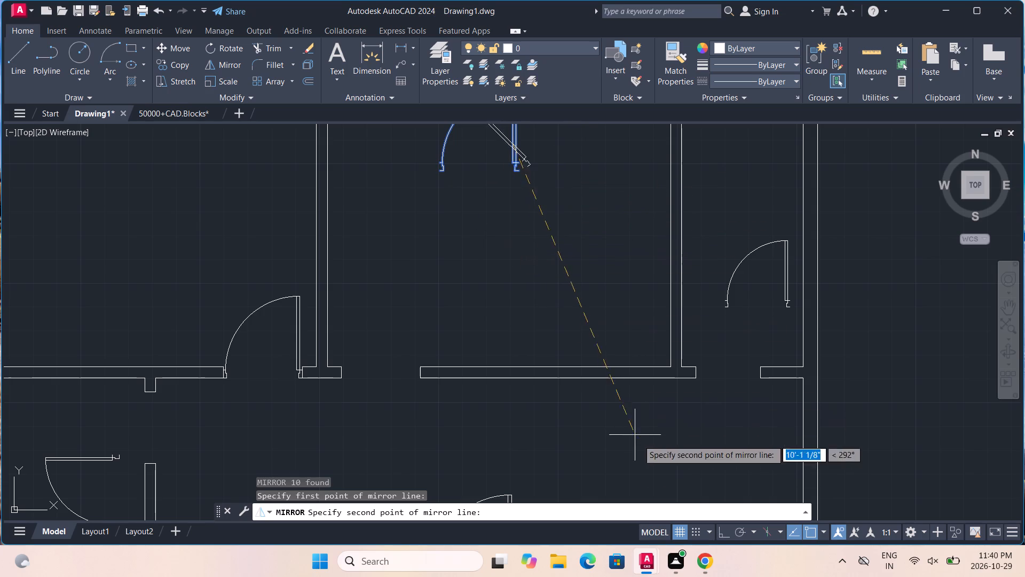
{"action": "left_click", "coordinate": [718, 527]}
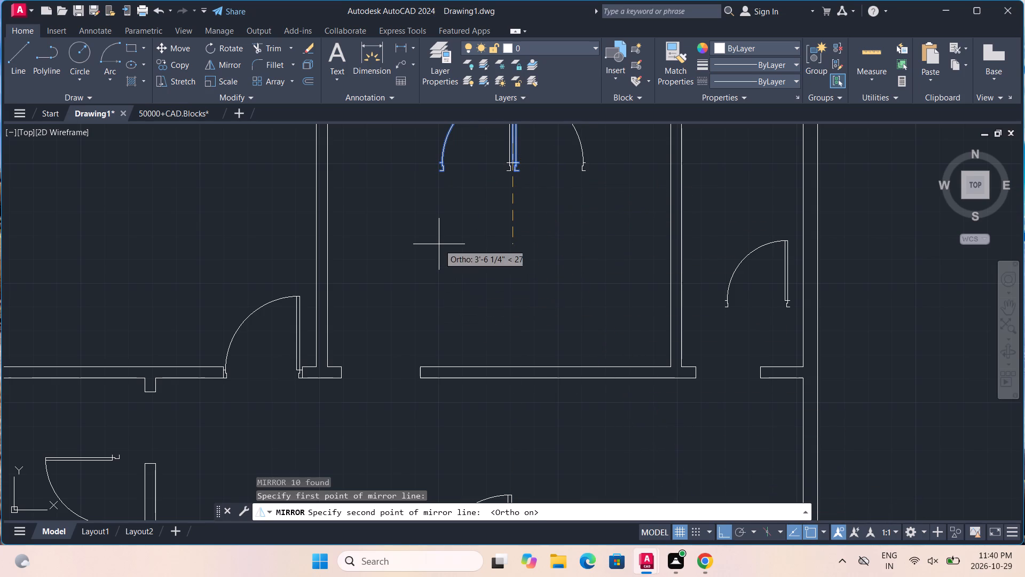
{"action": "middle_click_drag", "start_coordinate": [439, 244], "coordinate": [438, 415]}
{"action": "left_click", "coordinate": [521, 388]}
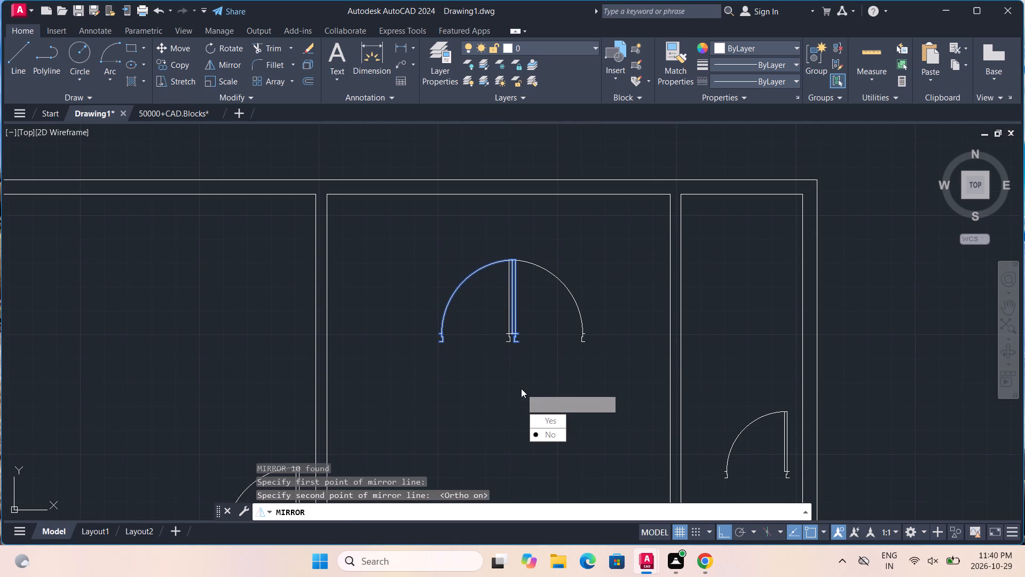
{"action": "left_click_drag", "start_coordinate": [551, 419], "coordinate": [521, 388]}
With Ortho off, align the upper middle bedroom's door into its lower wall opening, matching both jamb ends to the opening's lower corners and scaling it to fit.
{"action": "scroll", "coordinate": [484, 329], "scroll_direction": "up", "scroll_amount": 2}
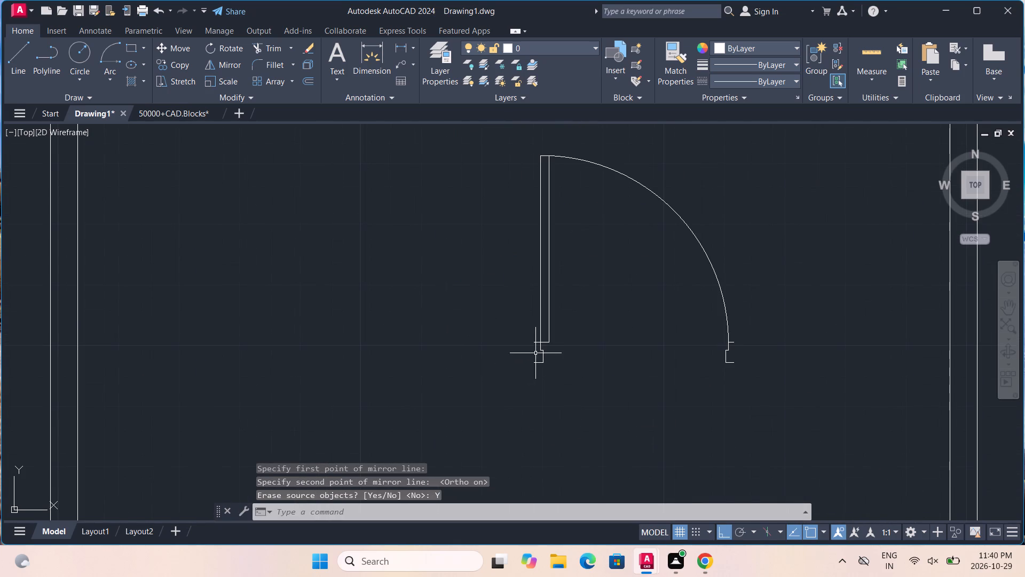
{"action": "key", "text": "a"}
{"action": "key", "text": "l"}
{"action": "key", "text": "Return"}
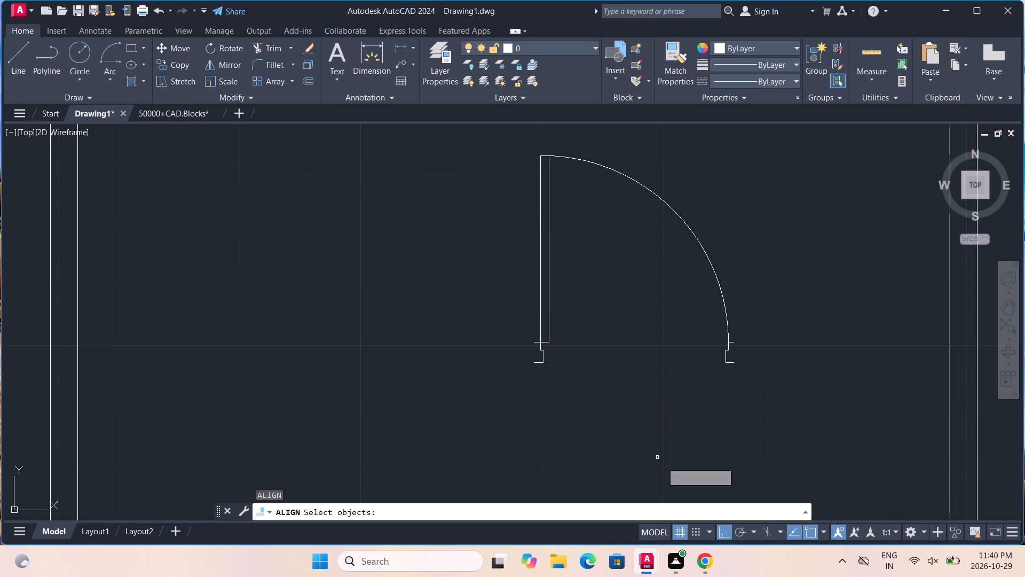
{"action": "left_click", "coordinate": [721, 530]}
{"action": "scroll", "coordinate": [539, 369], "scroll_direction": "up", "scroll_amount": 4}
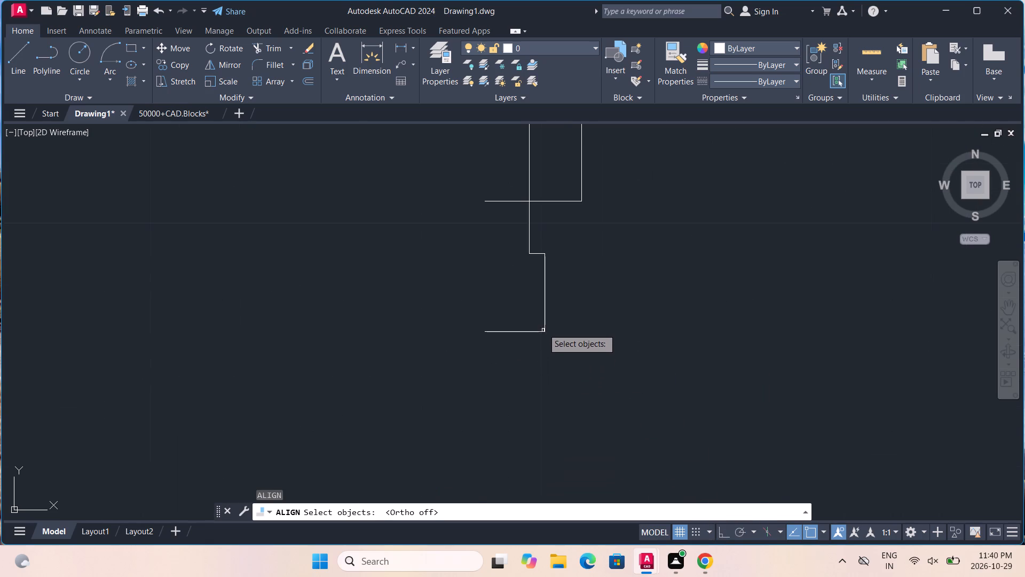
{"action": "left_click", "coordinate": [543, 328]}
{"action": "key", "text": "Return"}
{"action": "scroll", "coordinate": [543, 328], "scroll_direction": "up", "scroll_amount": 2}
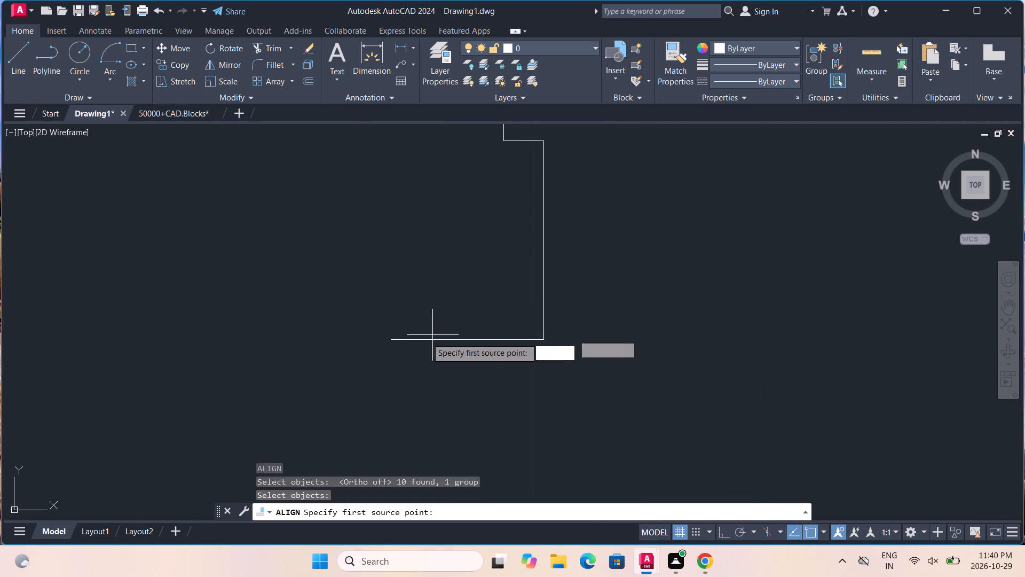
{"action": "left_click", "coordinate": [392, 344]}
{"action": "scroll", "coordinate": [392, 344], "scroll_direction": "down", "scroll_amount": 6}
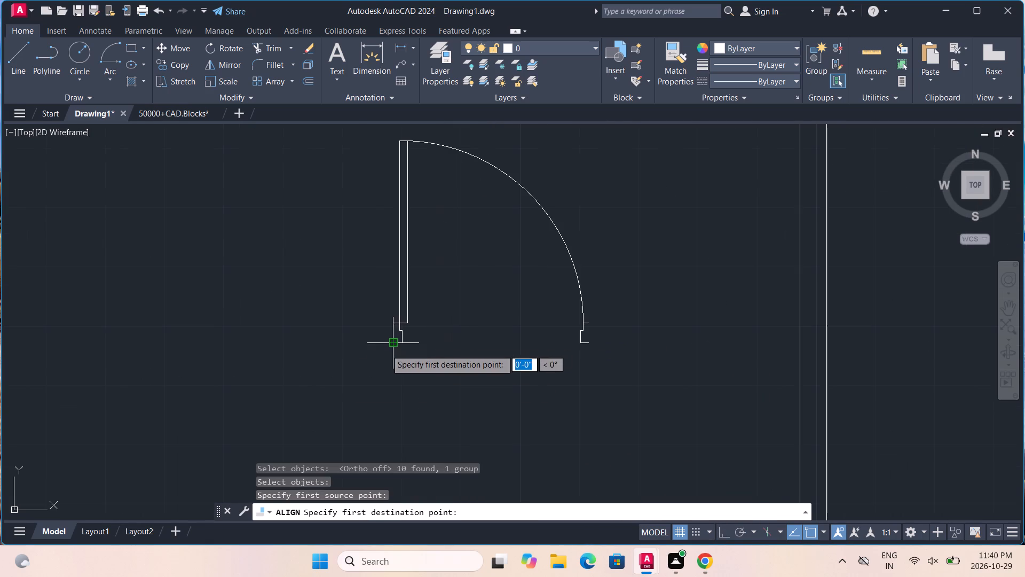
{"action": "middle_click_drag", "start_coordinate": [337, 381], "coordinate": [533, 144]}
{"action": "scroll", "coordinate": [469, 293], "scroll_direction": "down", "scroll_amount": 5}
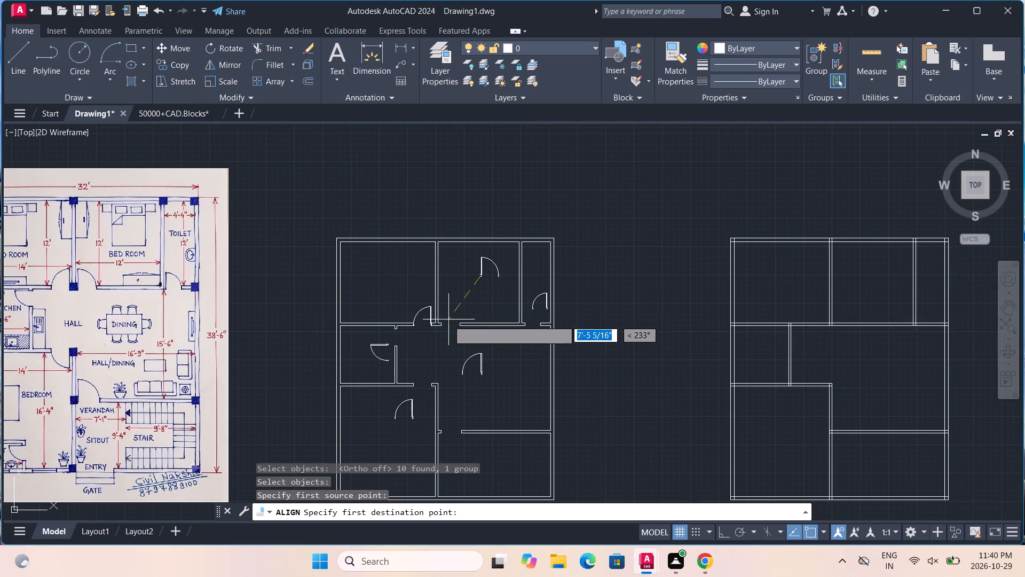
{"action": "scroll", "coordinate": [446, 322], "scroll_direction": "up", "scroll_amount": 6}
{"action": "middle_click_drag", "start_coordinate": [408, 337], "coordinate": [465, 255]}
{"action": "scroll", "coordinate": [409, 282], "scroll_direction": "up", "scroll_amount": 5}
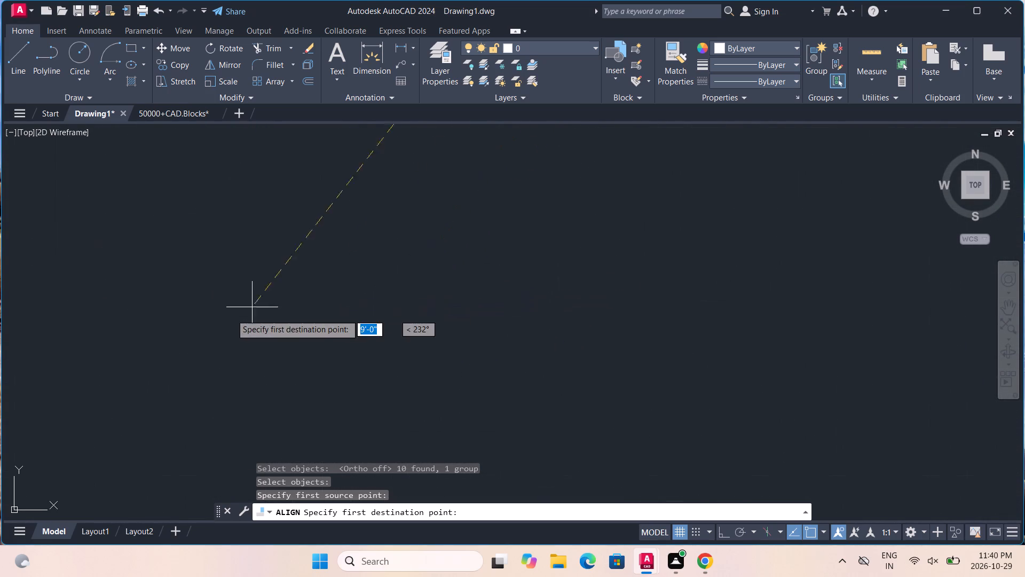
{"action": "scroll", "coordinate": [217, 319], "scroll_direction": "down", "scroll_amount": 2}
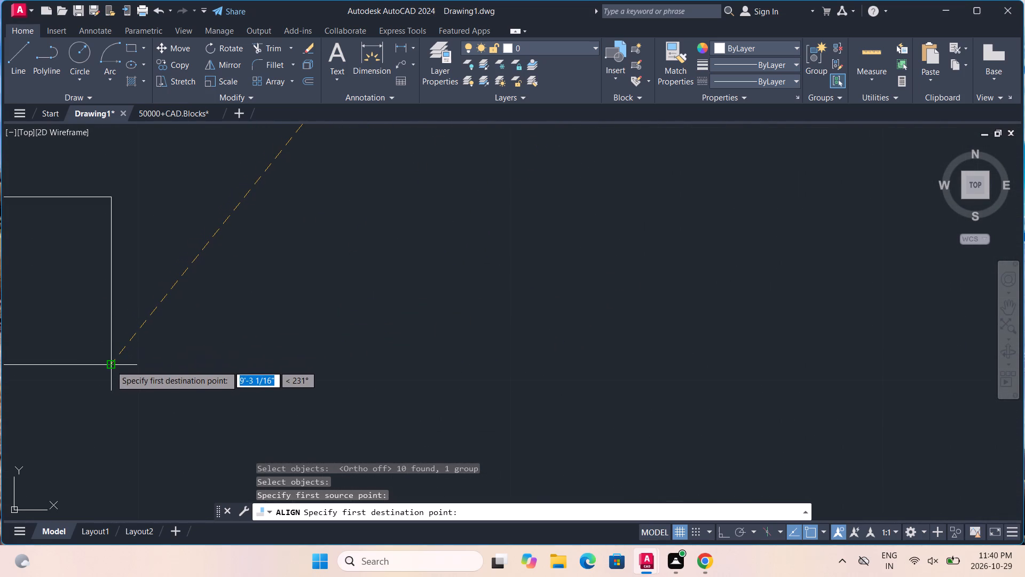
{"action": "left_click", "coordinate": [111, 365]}
{"action": "scroll", "coordinate": [111, 365], "scroll_direction": "down", "scroll_amount": 12}
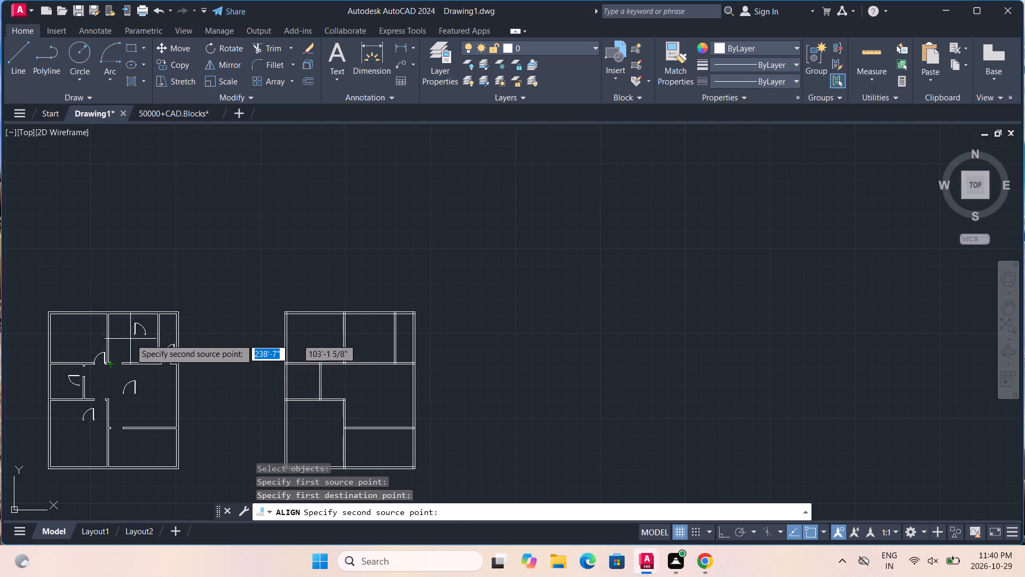
{"action": "scroll", "coordinate": [141, 335], "scroll_direction": "up", "scroll_amount": 8}
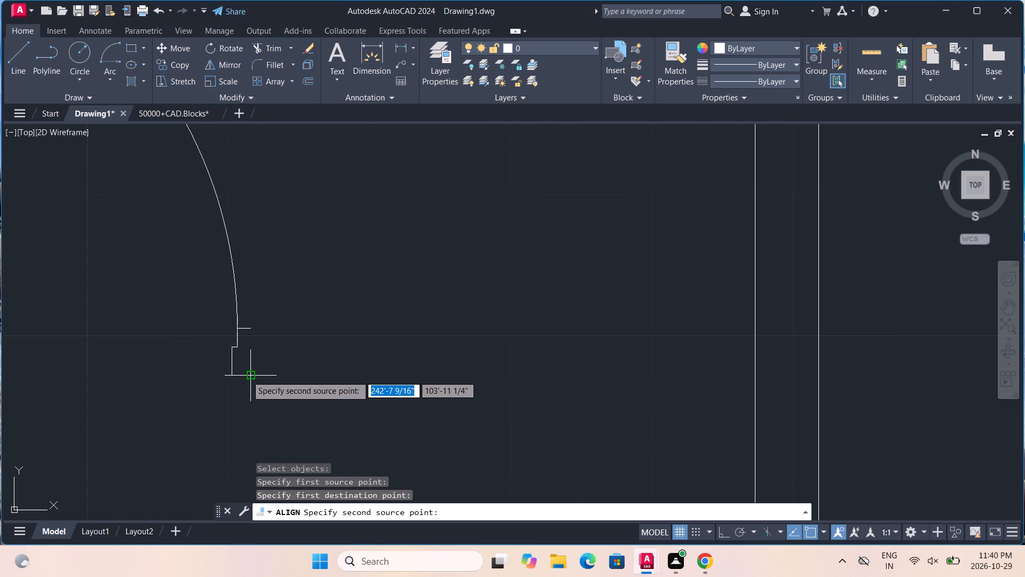
{"action": "left_click", "coordinate": [249, 376]}
{"action": "scroll", "coordinate": [249, 376], "scroll_direction": "down", "scroll_amount": 6}
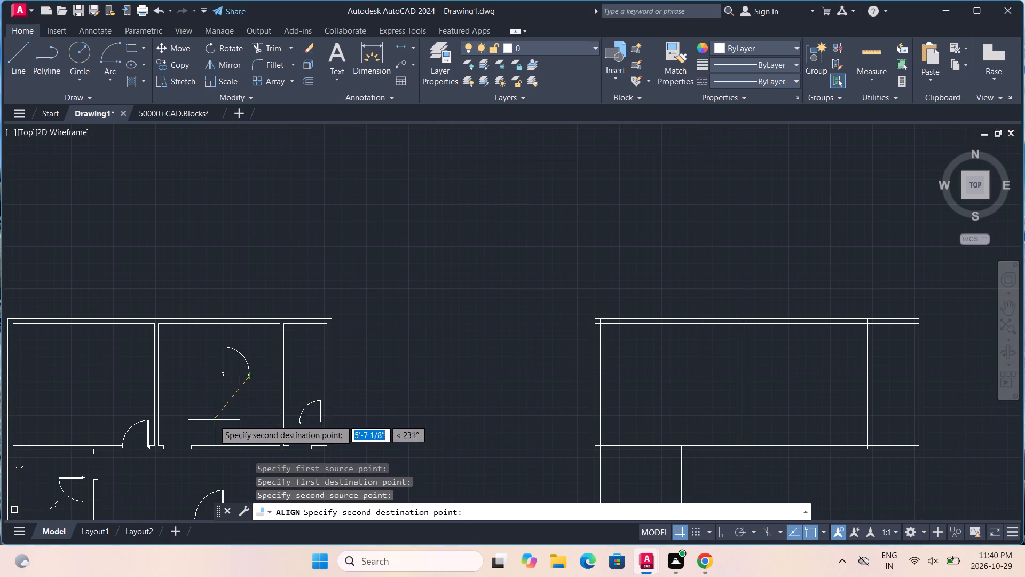
{"action": "middle_click_drag", "start_coordinate": [214, 420], "coordinate": [275, 302]}
{"action": "scroll", "coordinate": [254, 339], "scroll_direction": "up", "scroll_amount": 5}
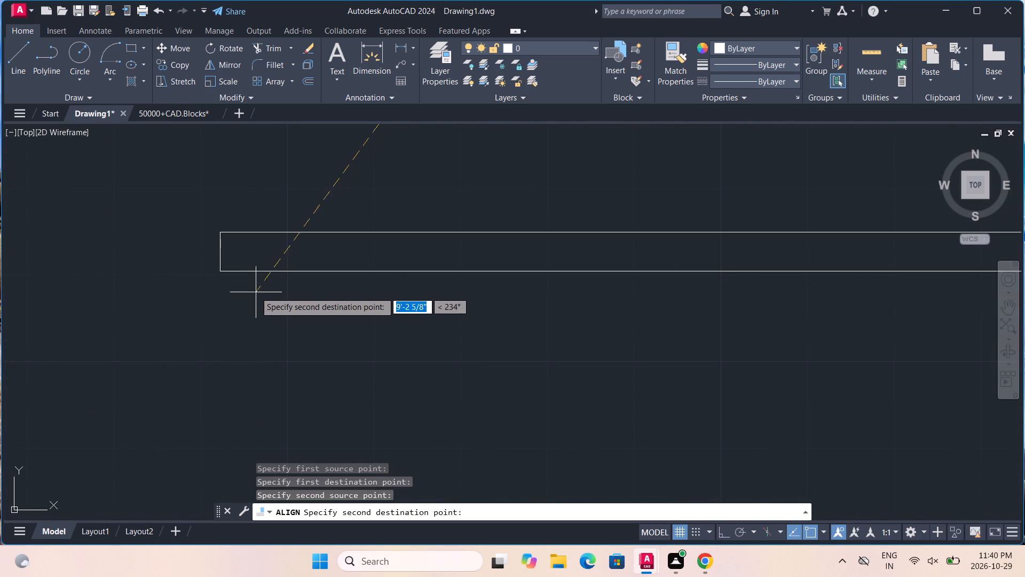
{"action": "middle_click_drag", "start_coordinate": [245, 282], "coordinate": [256, 342]}
{"action": "scroll", "coordinate": [256, 342], "scroll_direction": "up", "scroll_amount": 1}
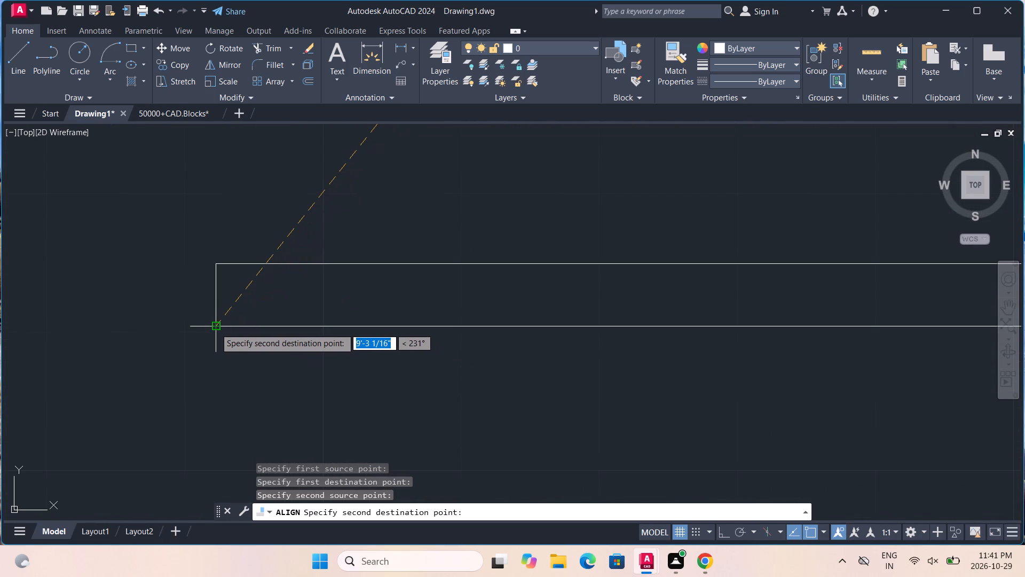
{"action": "left_click", "coordinate": [215, 328]}
{"action": "key", "text": "Return"}
{"action": "scroll", "coordinate": [215, 328], "scroll_direction": "down", "scroll_amount": 5}
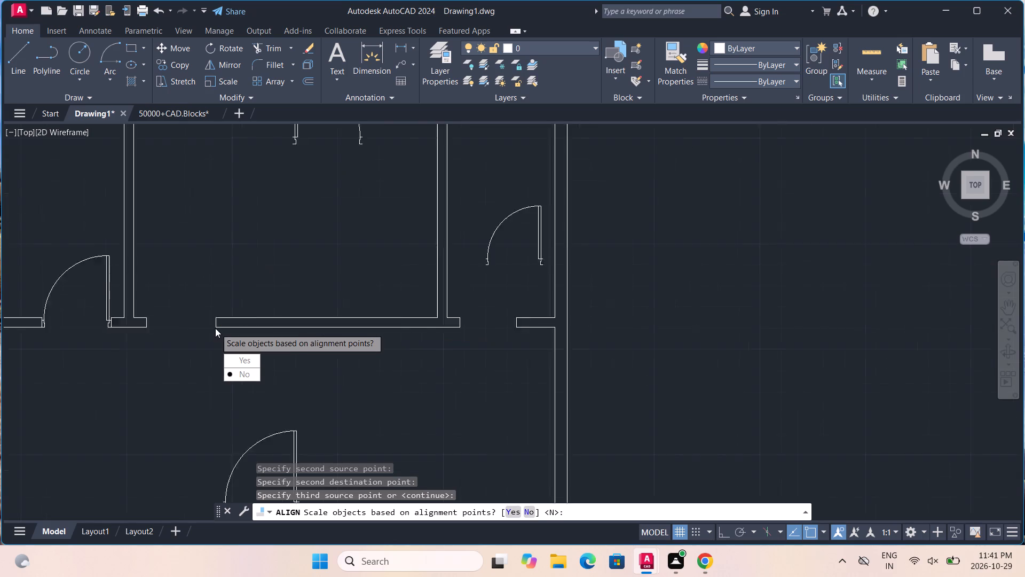
{"action": "scroll", "coordinate": [215, 328], "scroll_direction": "down", "scroll_amount": 2}
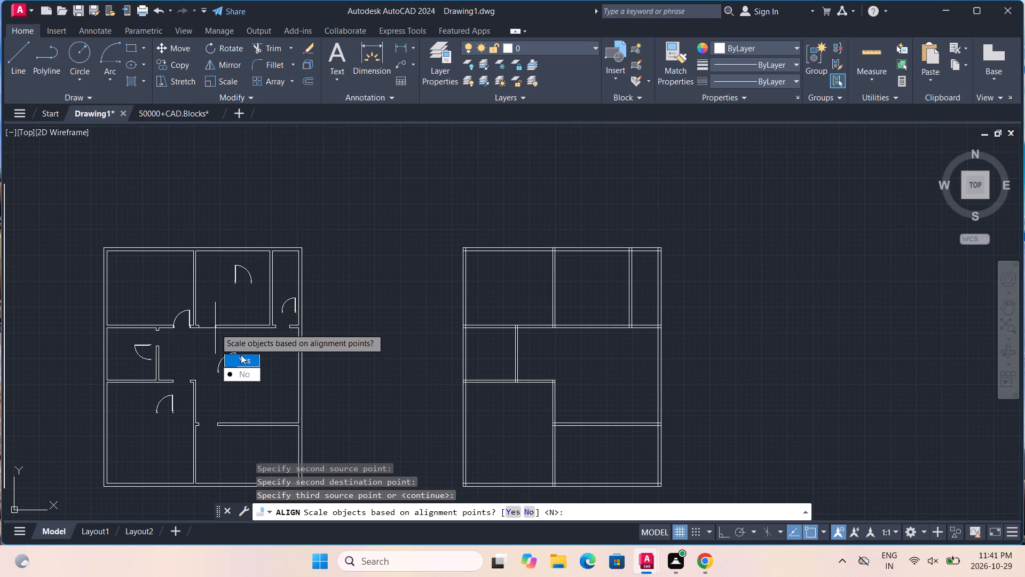
{"action": "left_click_drag", "start_coordinate": [241, 355], "coordinate": [215, 328]}
{"action": "scroll", "coordinate": [189, 311], "scroll_direction": "up", "scroll_amount": 4}
{"action": "key", "text": "Escape"}
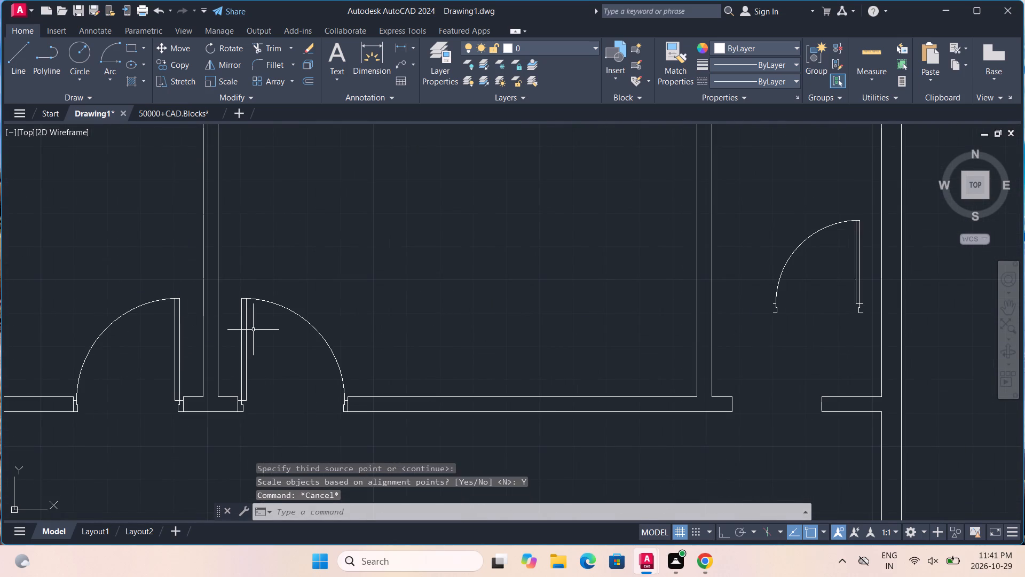
Convert the upper middle bedroom's aligned door into a block named "door 29", reselecting the door as the block's objects.
{"action": "scroll", "coordinate": [260, 327], "scroll_direction": "up", "scroll_amount": 3}
{"action": "left_click", "coordinate": [195, 348]}
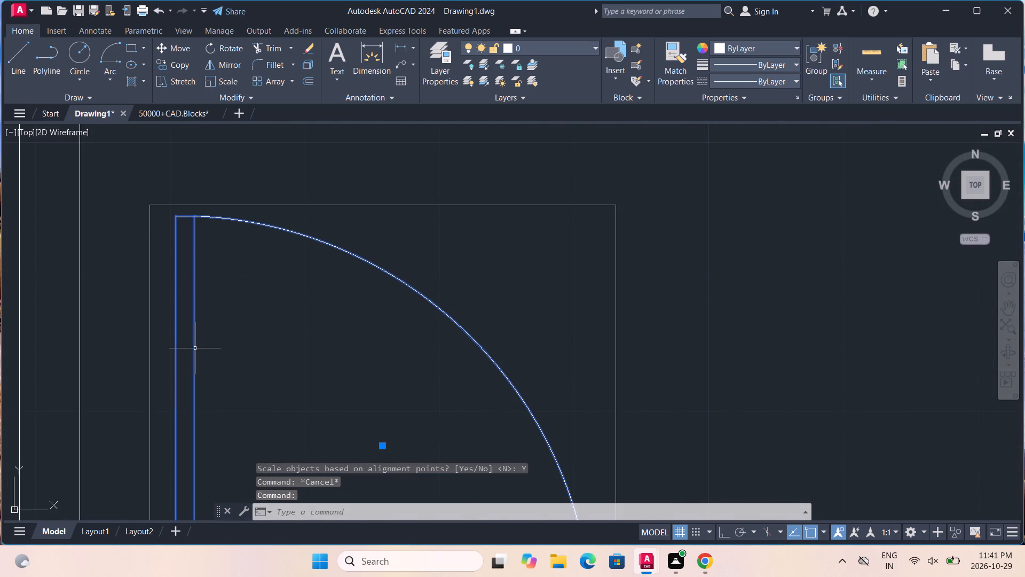
{"action": "type", "text": "blo"}
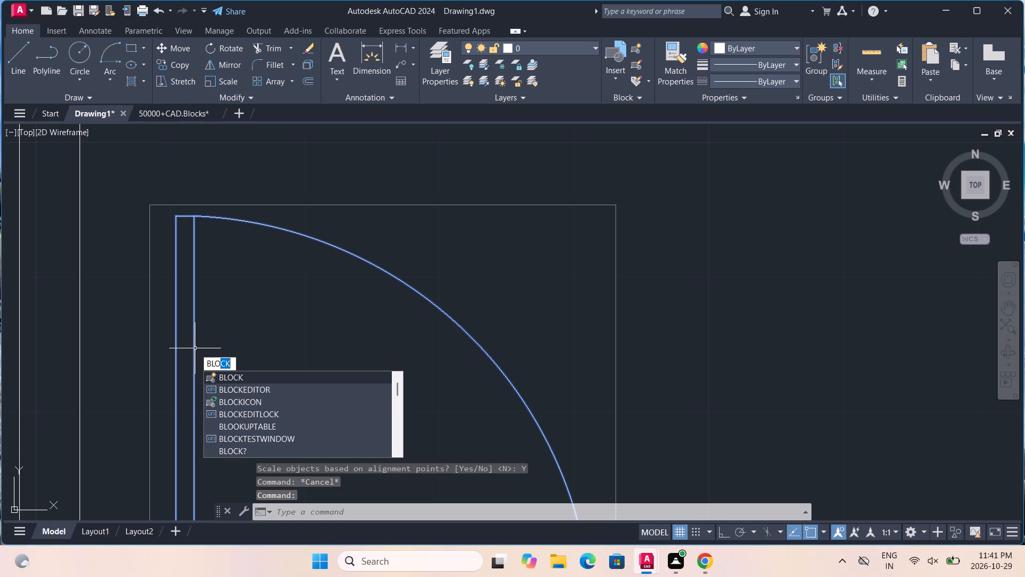
{"action": "left_click", "coordinate": [228, 375]}
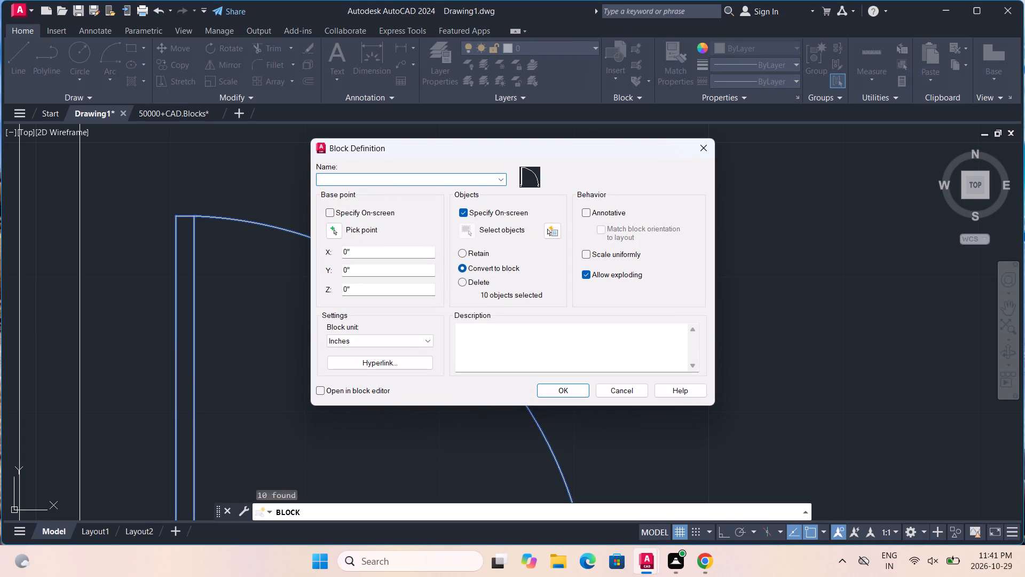
{"action": "type", "text": "door"}
{"action": "key", "text": "space"}
{"action": "type", "text": "2'9\""}
{"action": "left_click", "coordinate": [560, 396]}
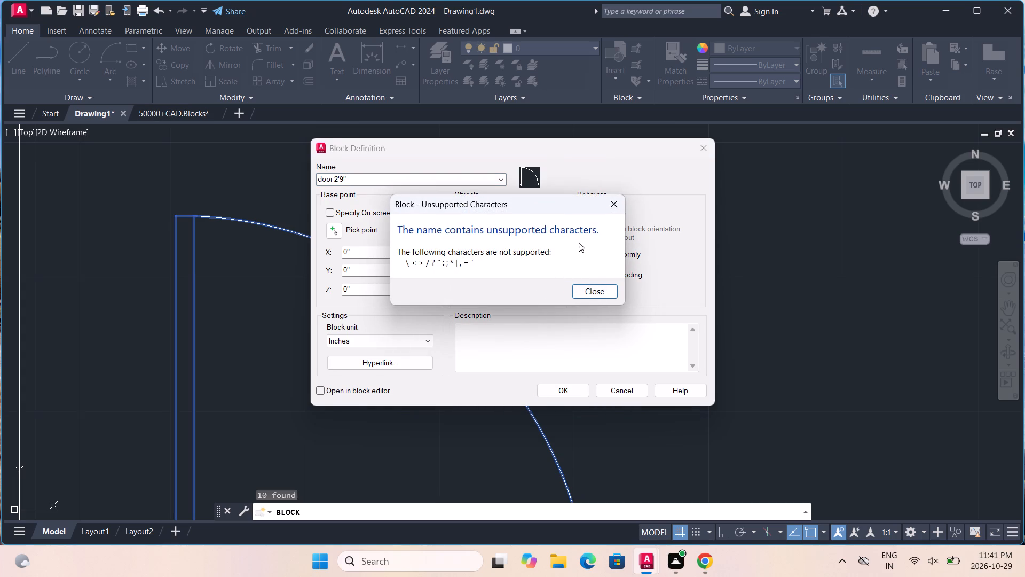
{"action": "left_click", "coordinate": [612, 204]}
{"action": "left_click", "coordinate": [357, 182]}
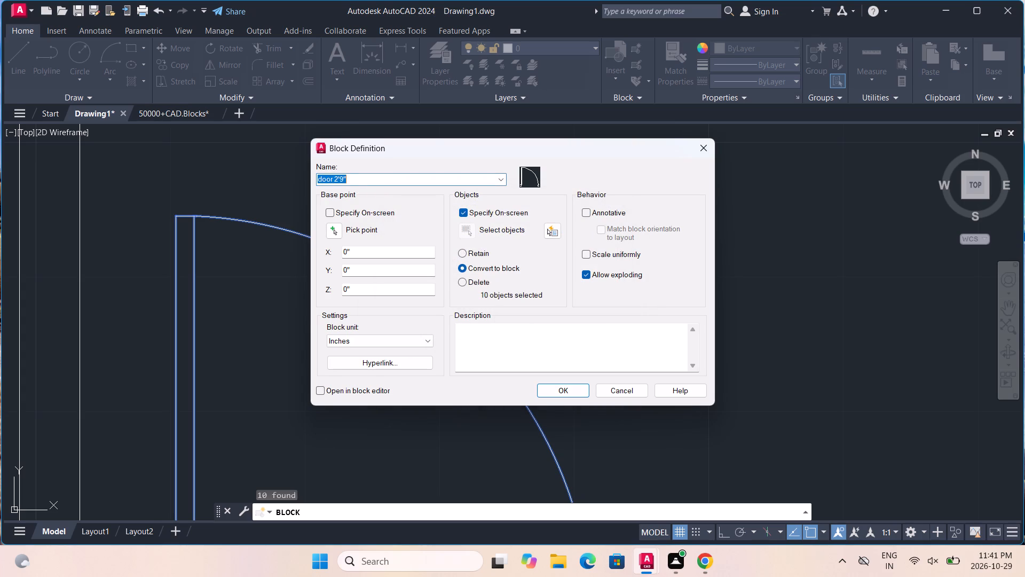
{"action": "key", "text": "BackSpace"}
{"action": "type", "text": "door 29"}
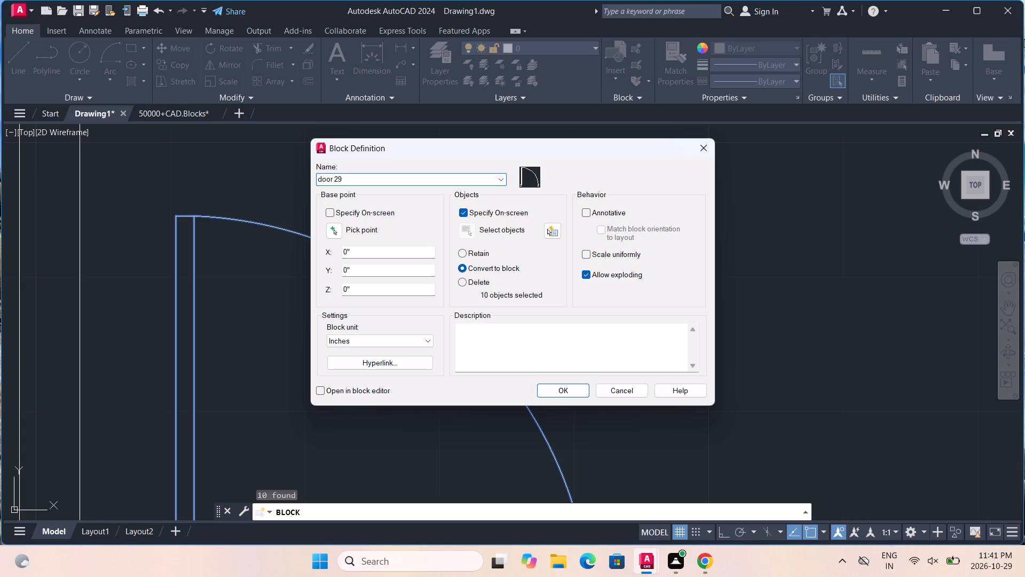
{"action": "left_click", "coordinate": [546, 392]}
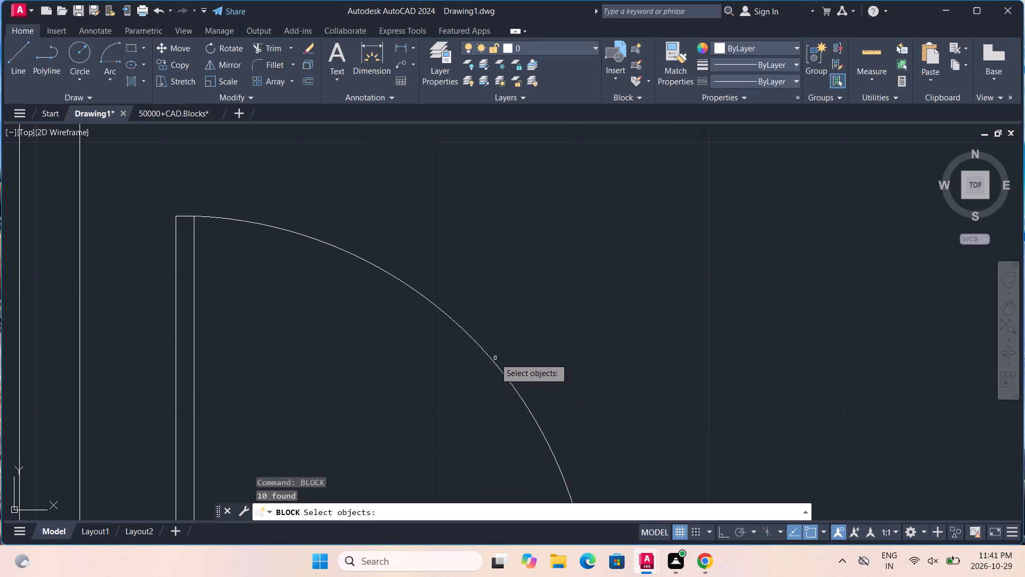
{"action": "left_click", "coordinate": [493, 361]}
{"action": "key", "text": "Return"}
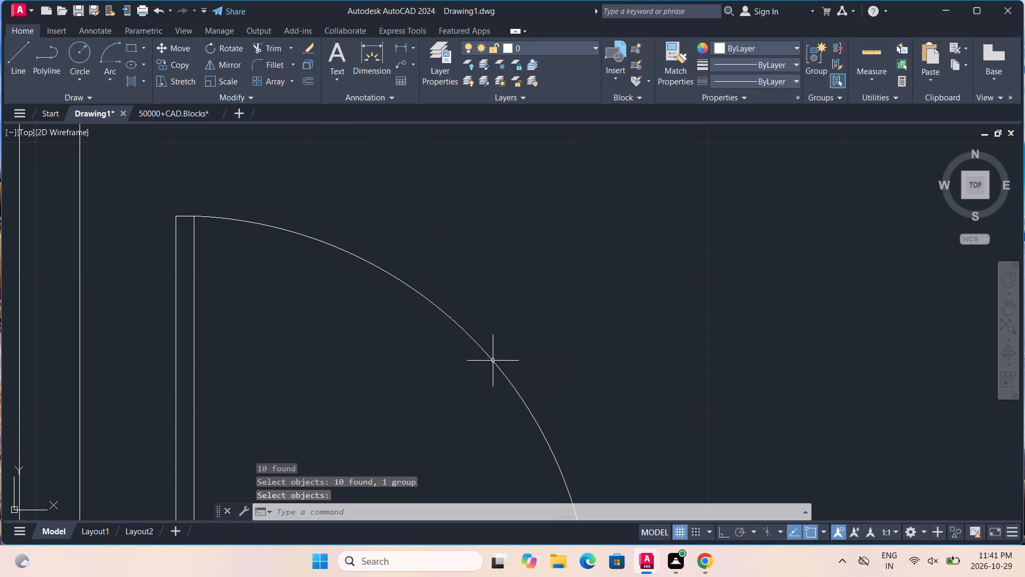
Convert the upper right toilet's door into a block named "door 23", reselecting the door as the block's objects.
{"action": "scroll", "coordinate": [493, 361], "scroll_direction": "down", "scroll_amount": 4}
{"action": "scroll", "coordinate": [374, 385], "scroll_direction": "up", "scroll_amount": 2}
{"action": "scroll", "coordinate": [374, 384], "scroll_direction": "down", "scroll_amount": 3}
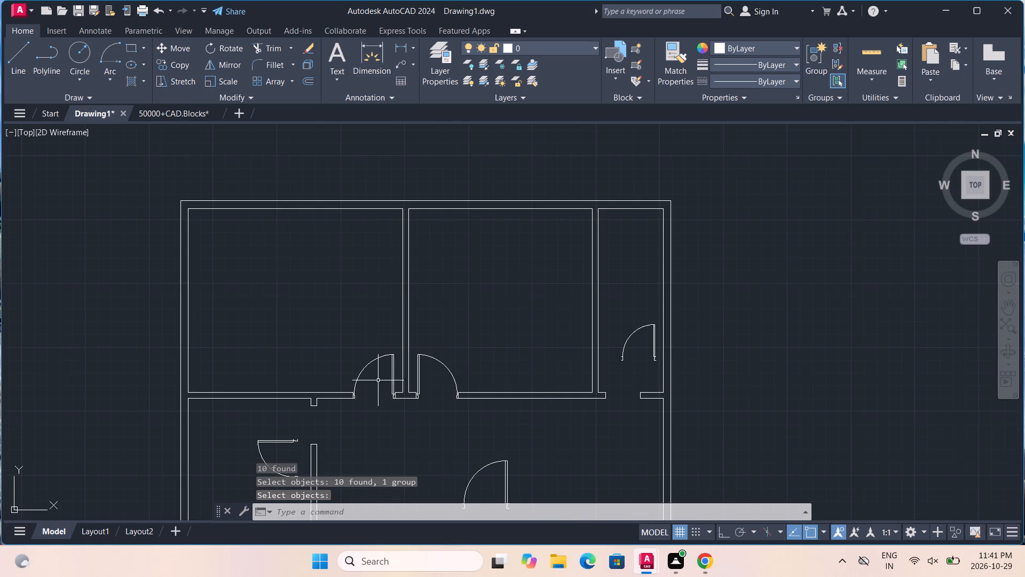
{"action": "middle_click_drag", "start_coordinate": [608, 369], "coordinate": [400, 437]}
{"action": "scroll", "coordinate": [417, 436], "scroll_direction": "up", "scroll_amount": 4}
{"action": "middle_click_drag", "start_coordinate": [418, 435], "coordinate": [418, 428]}
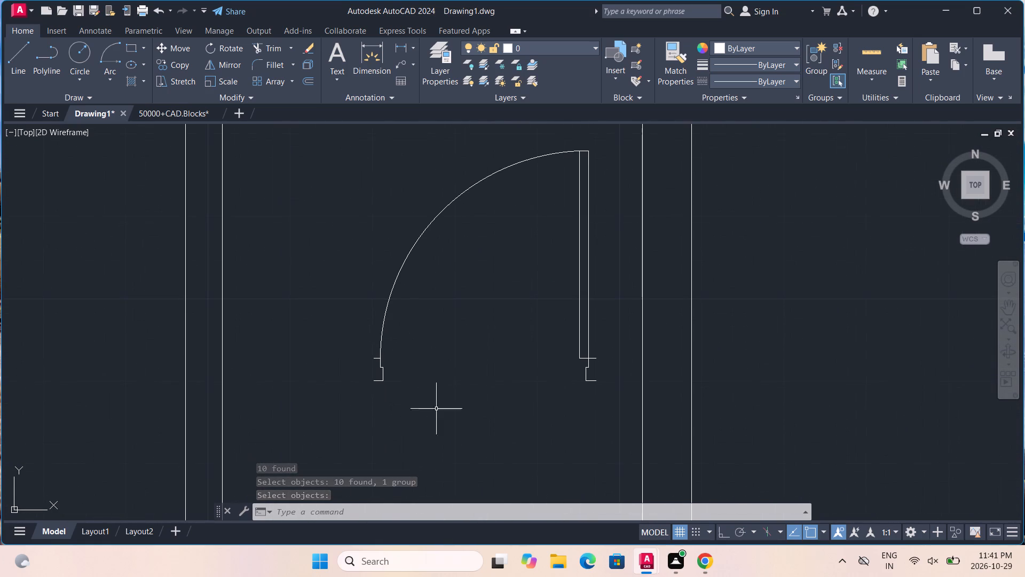
{"action": "left_click", "coordinate": [594, 360]}
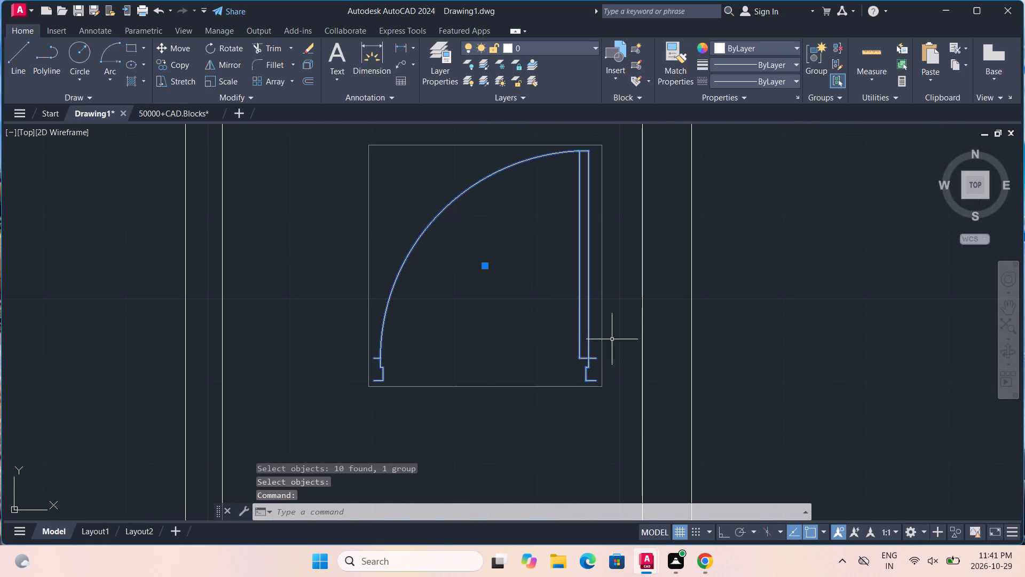
{"action": "key", "text": "b"}
{"action": "key", "text": "Return"}
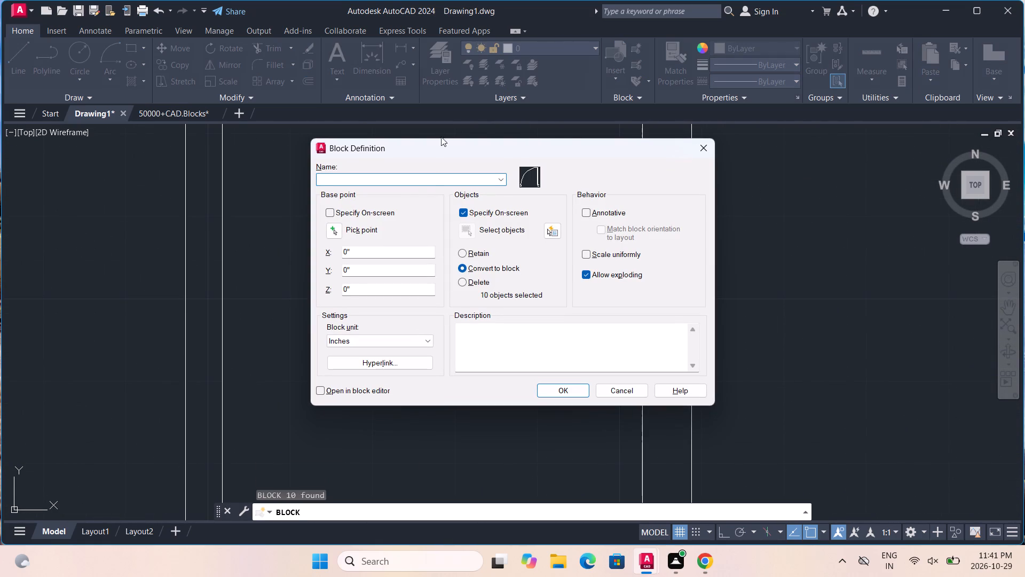
{"action": "key", "text": "d"}
{"action": "key", "text": "o"}
{"action": "key", "text": "o"}
{"action": "key", "text": "r"}
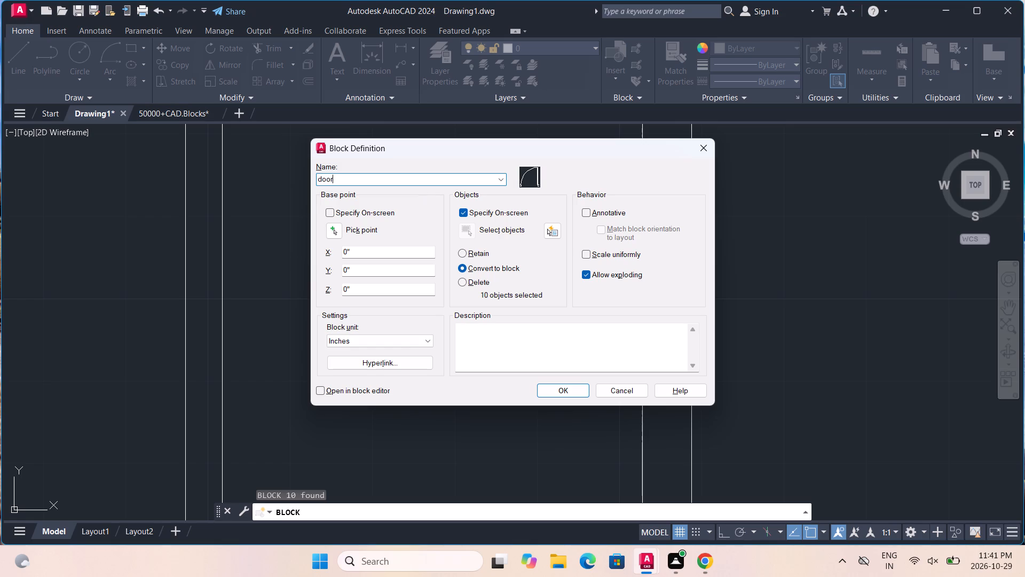
{"action": "right_click", "coordinate": [422, 191]}
{"action": "key", "text": "space"}
{"action": "type", "text": "23"}
{"action": "left_click", "coordinate": [548, 396]}
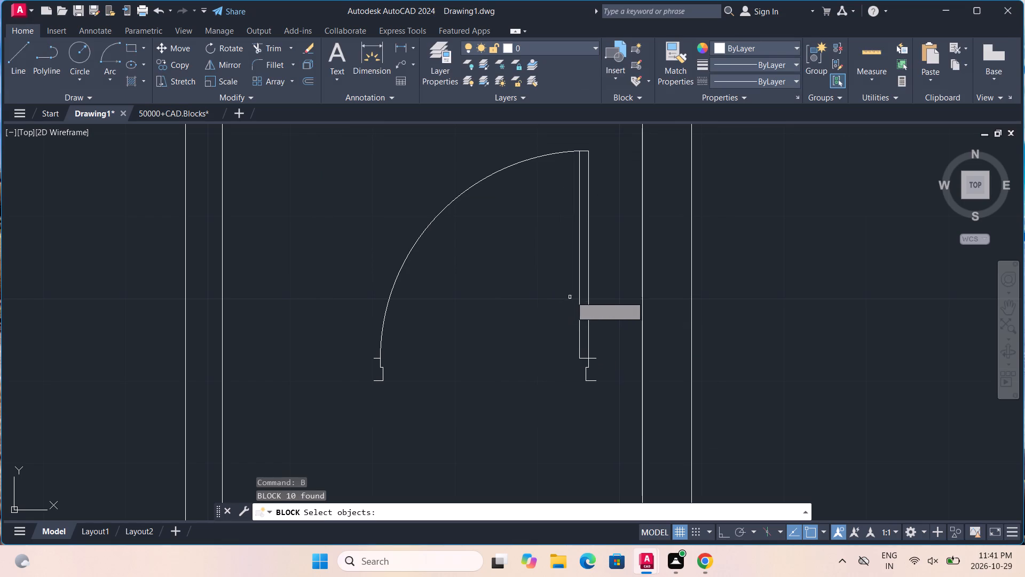
{"action": "left_click", "coordinate": [577, 287]}
{"action": "left_click", "coordinate": [577, 282]}
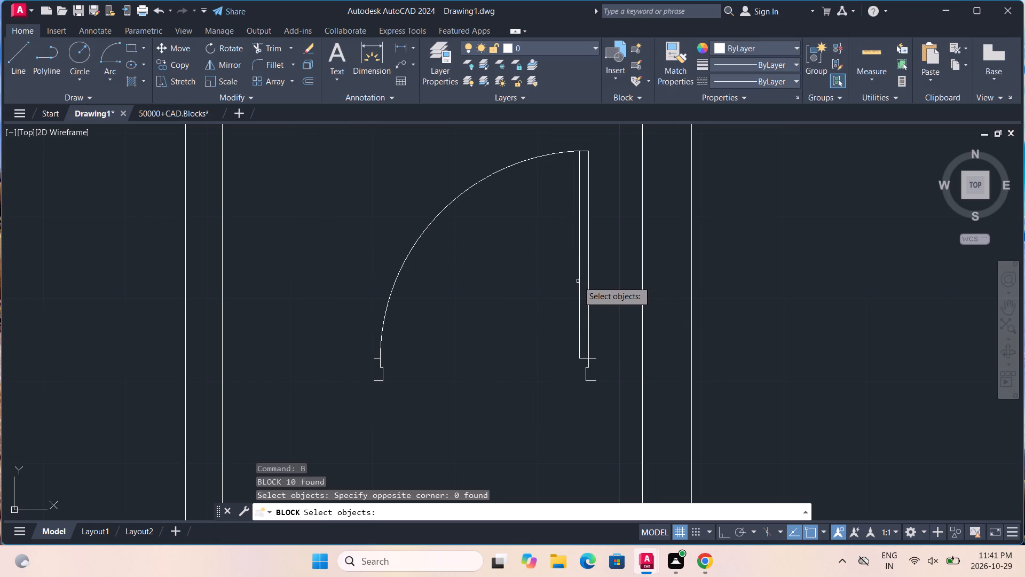
{"action": "left_click", "coordinate": [579, 279]}
{"action": "key", "text": "Return"}
Convert the door beside the small middle-left room's right wall opening into a block named "door 26", reselecting the door as its objects.
{"action": "scroll", "coordinate": [578, 286], "scroll_direction": "down", "scroll_amount": 3}
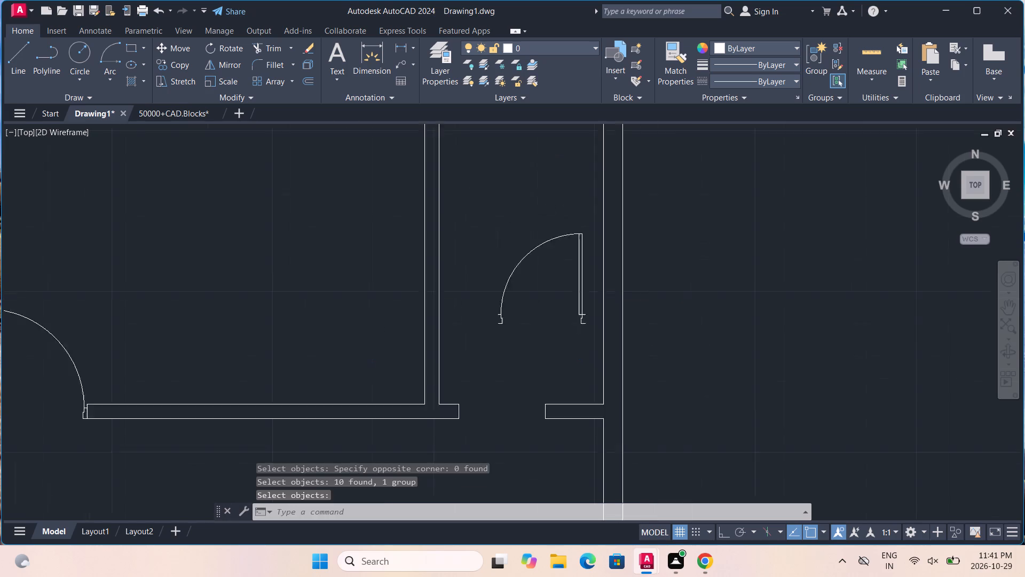
{"action": "scroll", "coordinate": [578, 286], "scroll_direction": "down", "scroll_amount": 1}
{"action": "middle_click_drag", "start_coordinate": [399, 381], "coordinate": [476, 296]}
{"action": "scroll", "coordinate": [261, 322], "scroll_direction": "up", "scroll_amount": 3}
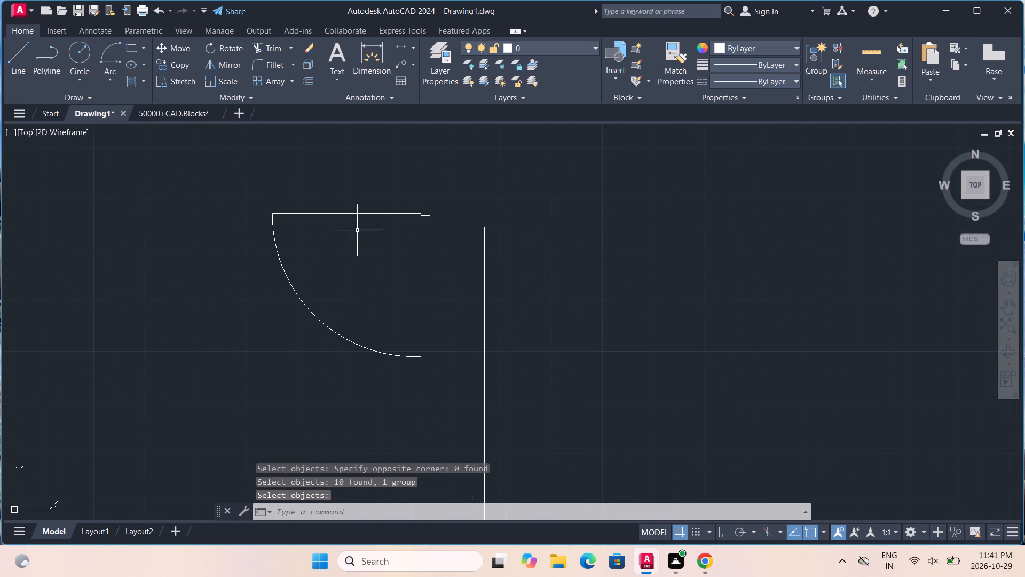
{"action": "left_click", "coordinate": [369, 215]}
{"action": "key", "text": "d"}
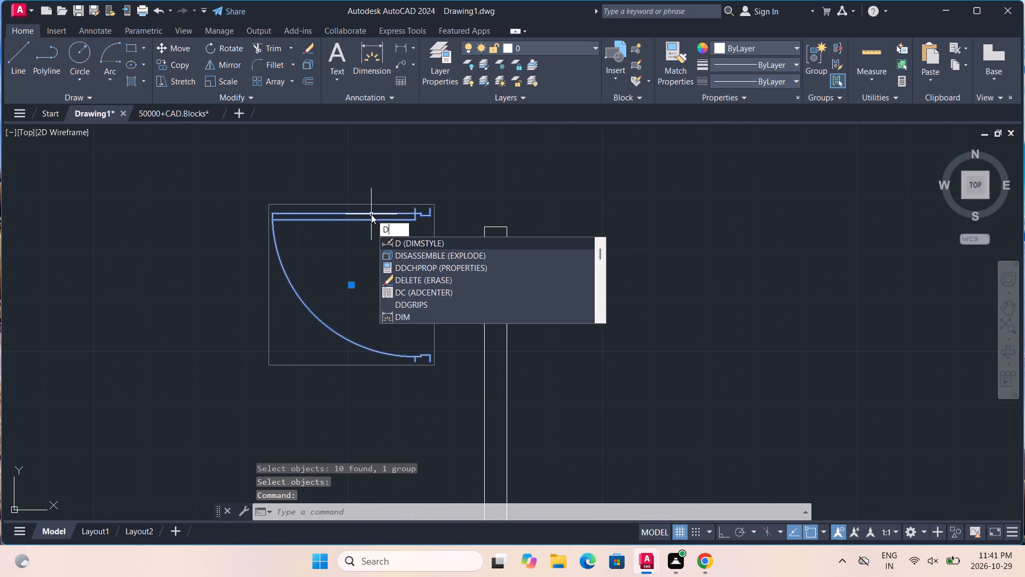
{"action": "key", "text": "BackSpace"}
{"action": "key", "text": "b"}
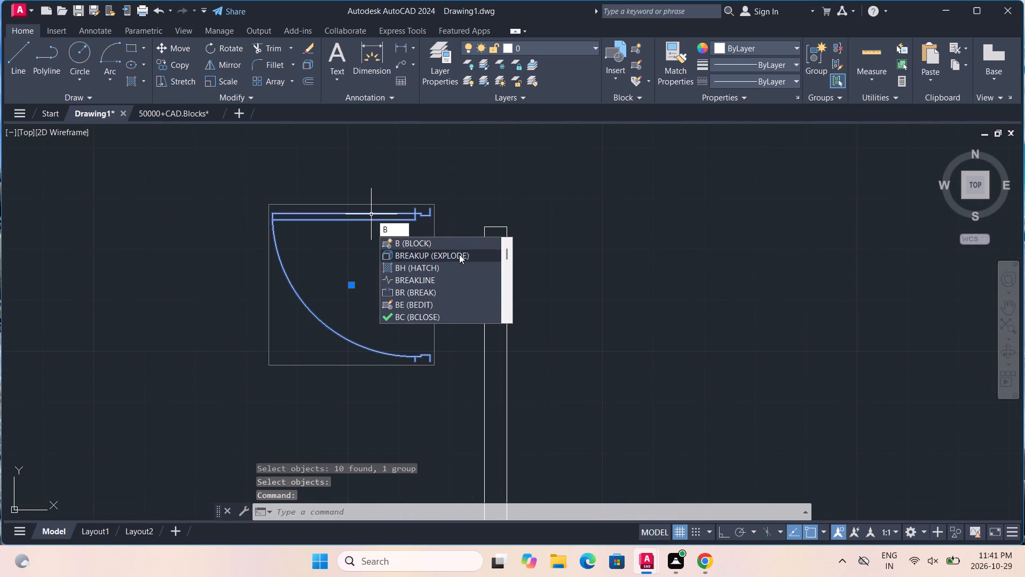
{"action": "left_click", "coordinate": [465, 245]}
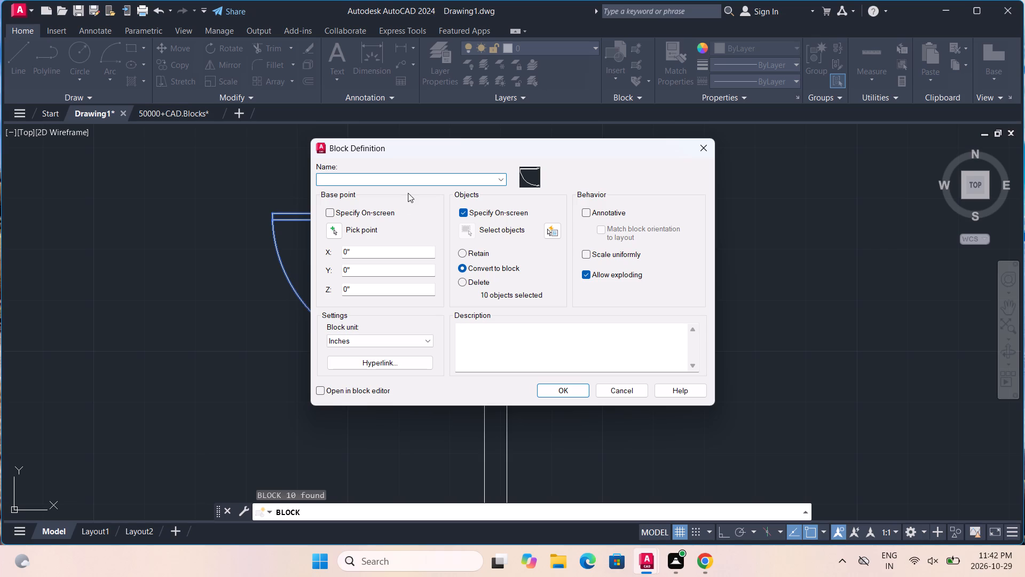
{"action": "type", "text": "door 2"}
{"action": "key", "text": "6"}
{"action": "left_click", "coordinate": [577, 390]}
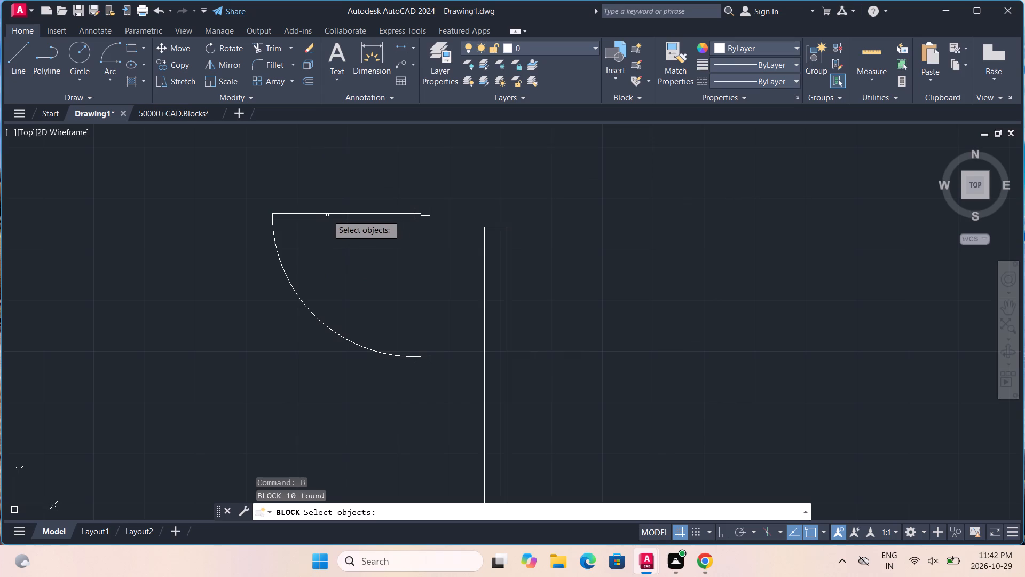
{"action": "left_click", "coordinate": [336, 216]}
{"action": "left_click", "coordinate": [337, 214]}
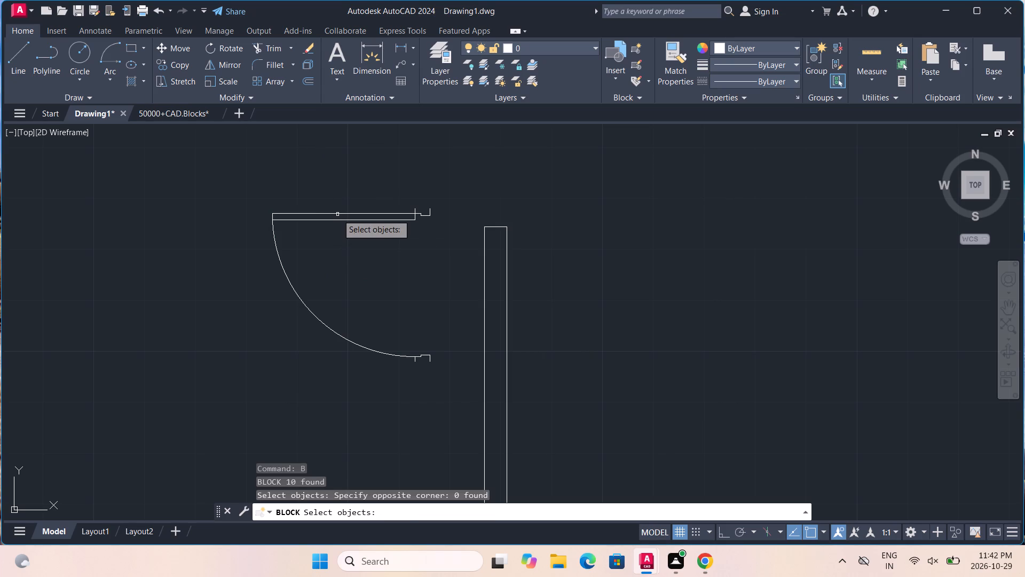
{"action": "left_click", "coordinate": [337, 214]}
{"action": "key", "text": "Return"}
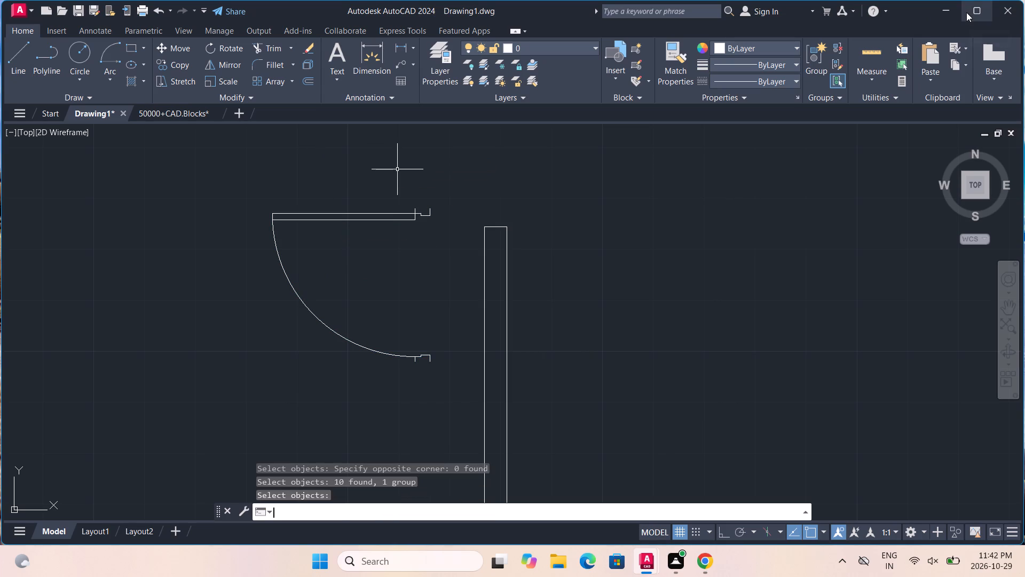
Mirror the upper right toilet's door about a vertical line through its right jamb end, erasing the source door.
{"action": "scroll", "coordinate": [152, 467], "scroll_direction": "down", "scroll_amount": 3}
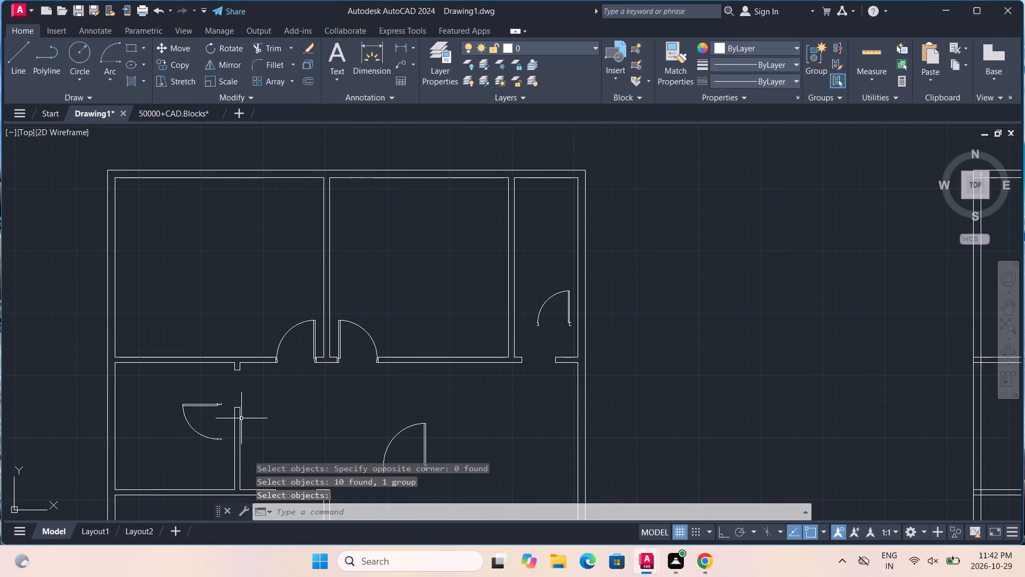
{"action": "scroll", "coordinate": [257, 405], "scroll_direction": "down", "scroll_amount": 2}
{"action": "scroll", "coordinate": [66, 391], "scroll_direction": "up", "scroll_amount": 1}
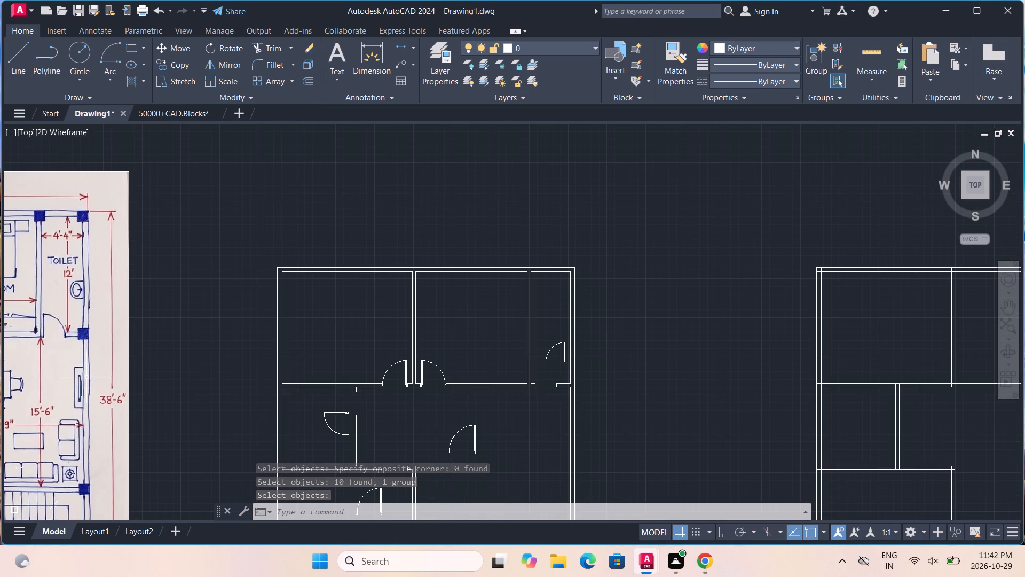
{"action": "scroll", "coordinate": [546, 400], "scroll_direction": "up", "scroll_amount": 4}
{"action": "middle_click_drag", "start_coordinate": [549, 389], "coordinate": [441, 476]}
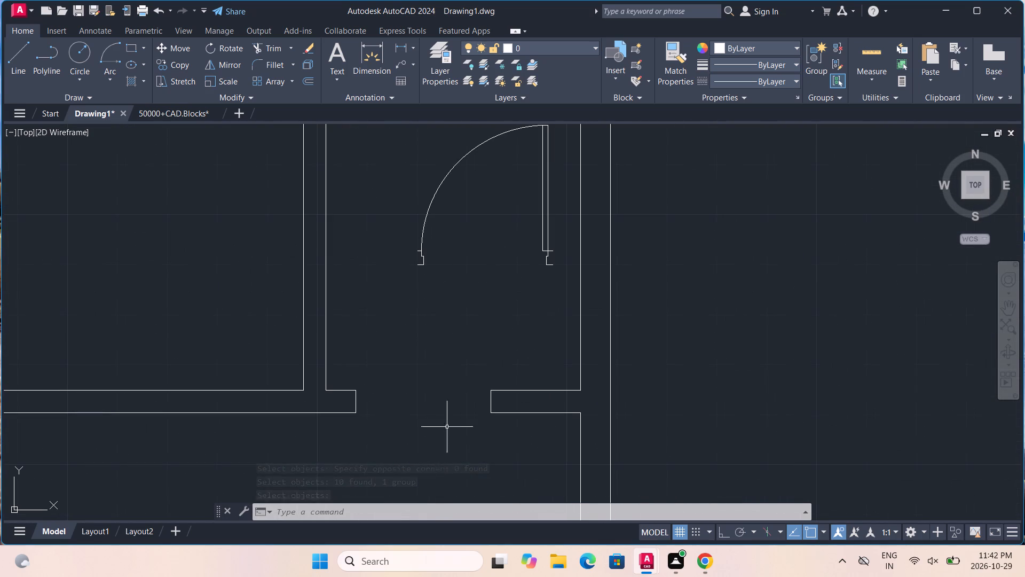
{"action": "left_click", "coordinate": [545, 247]}
{"action": "left_click", "coordinate": [547, 252]}
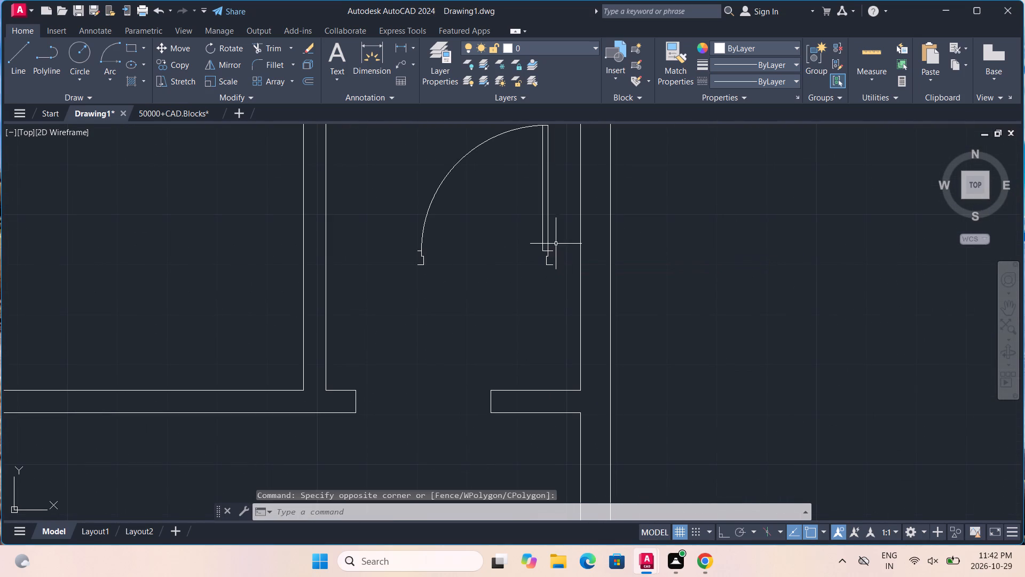
{"action": "left_click", "coordinate": [546, 251]}
{"action": "type", "text": "mi"}
{"action": "key", "text": "Return"}
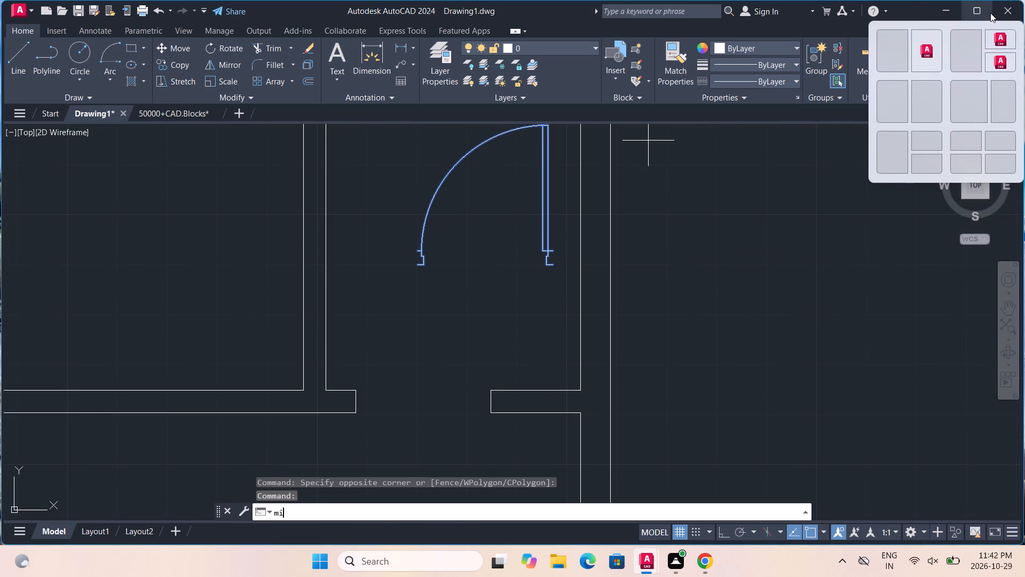
{"action": "left_click", "coordinate": [555, 247]}
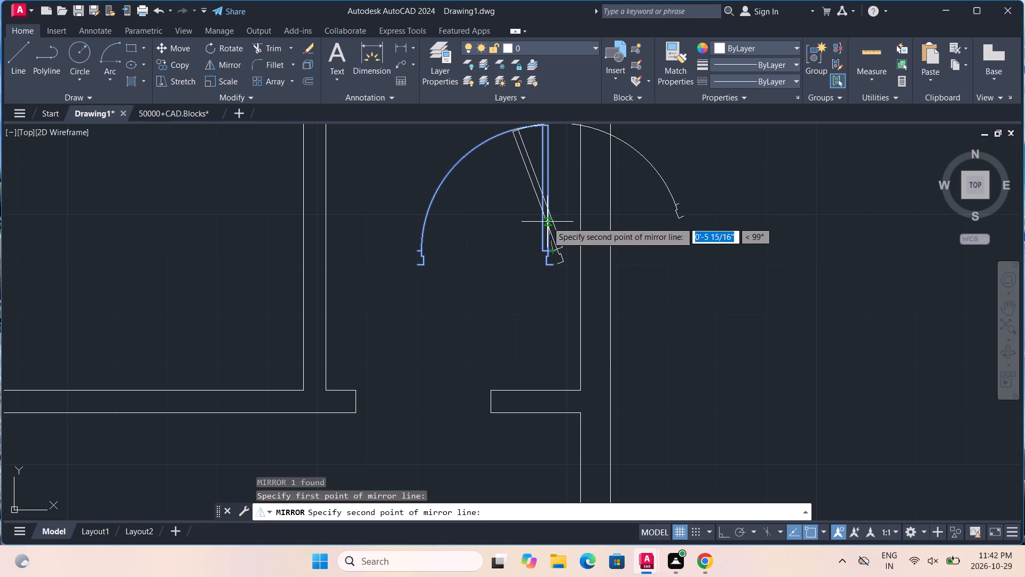
{"action": "left_click", "coordinate": [558, 223]}
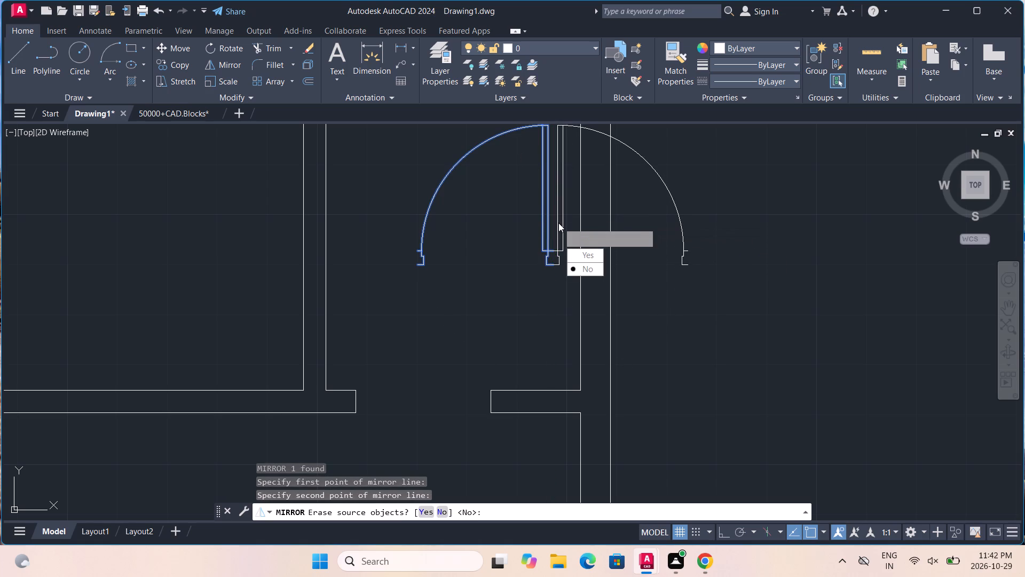
{"action": "left_click_drag", "start_coordinate": [571, 255], "coordinate": [558, 223]}
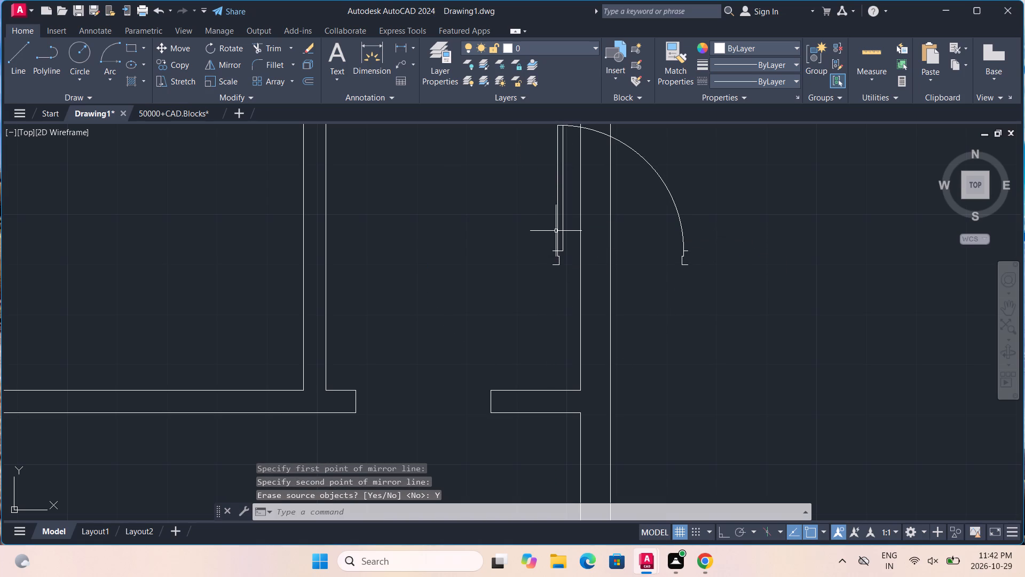
Align the upper right toilet's mirrored door with its bottom wall opening, matching both jamb ends to the opening's lower corners and scaling it to fit.
{"action": "left_click", "coordinate": [556, 231]}
{"action": "type", "text": "al"}
{"action": "key", "text": "Return"}
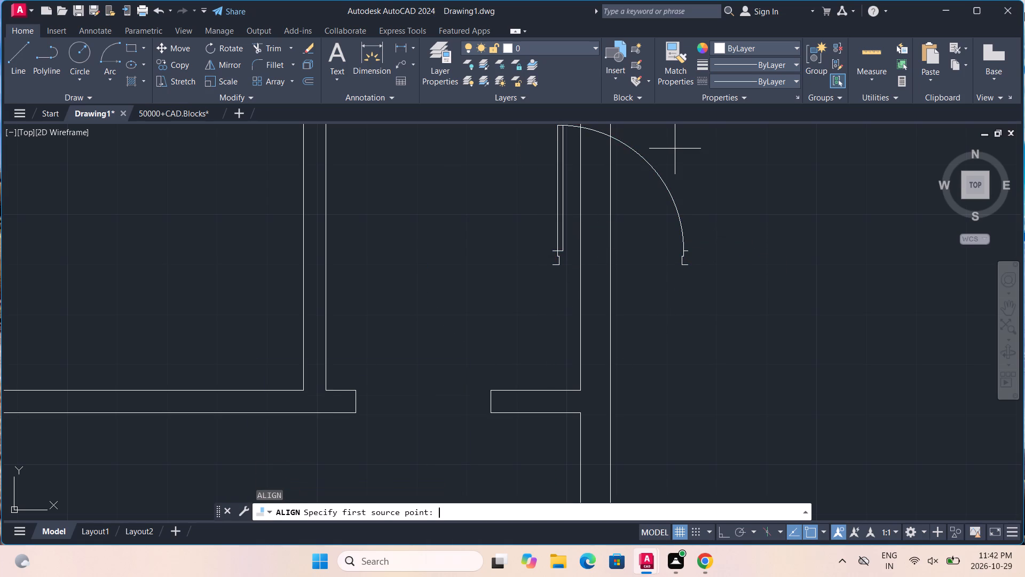
{"action": "scroll", "coordinate": [606, 264], "scroll_direction": "up", "scroll_amount": 4}
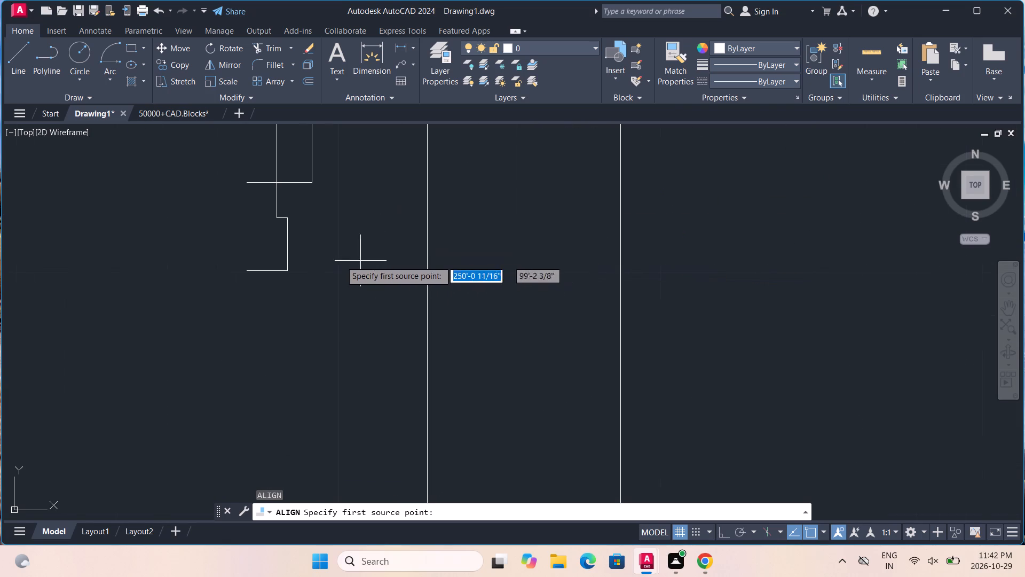
{"action": "left_click", "coordinate": [250, 275]}
{"action": "scroll", "coordinate": [250, 275], "scroll_direction": "down", "scroll_amount": 6}
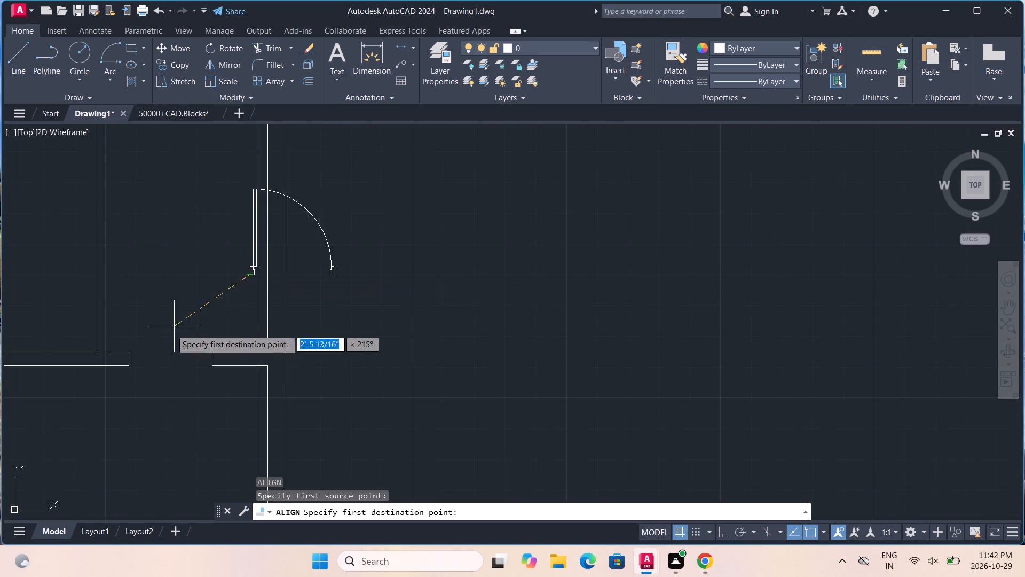
{"action": "scroll", "coordinate": [128, 370], "scroll_direction": "up", "scroll_amount": 8}
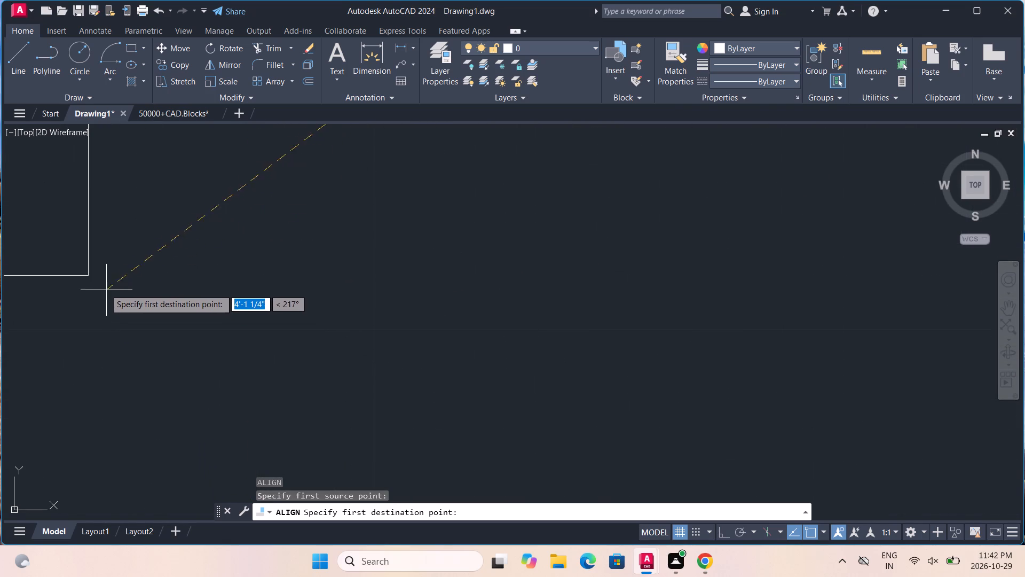
{"action": "left_click", "coordinate": [88, 279]}
{"action": "scroll", "coordinate": [88, 279], "scroll_direction": "down", "scroll_amount": 11}
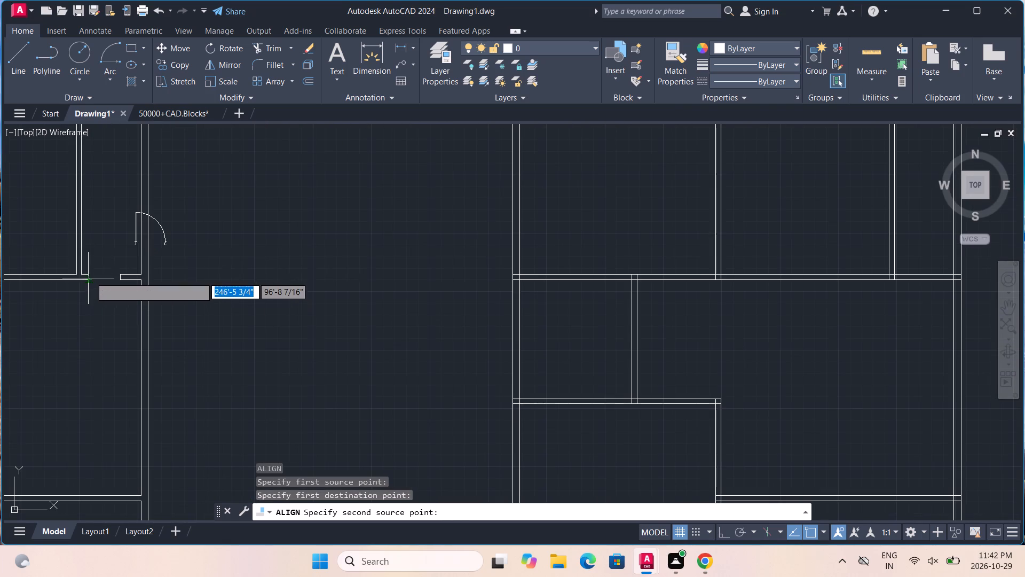
{"action": "scroll", "coordinate": [163, 261], "scroll_direction": "up", "scroll_amount": 6}
{"action": "middle_click_drag", "start_coordinate": [163, 261], "coordinate": [194, 455]}
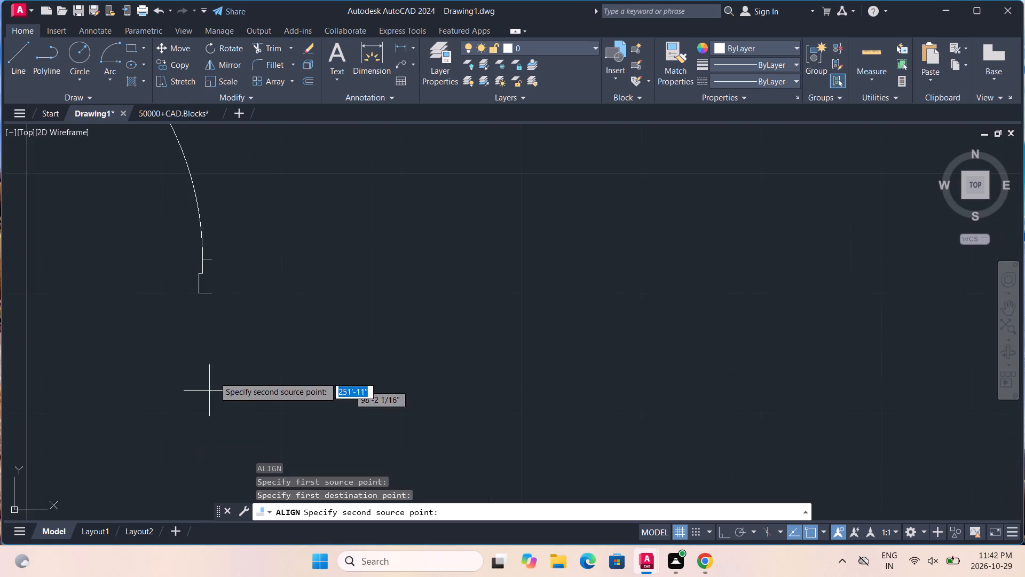
{"action": "scroll", "coordinate": [218, 318], "scroll_direction": "up", "scroll_amount": 5}
{"action": "middle_click_drag", "start_coordinate": [218, 317], "coordinate": [323, 486]}
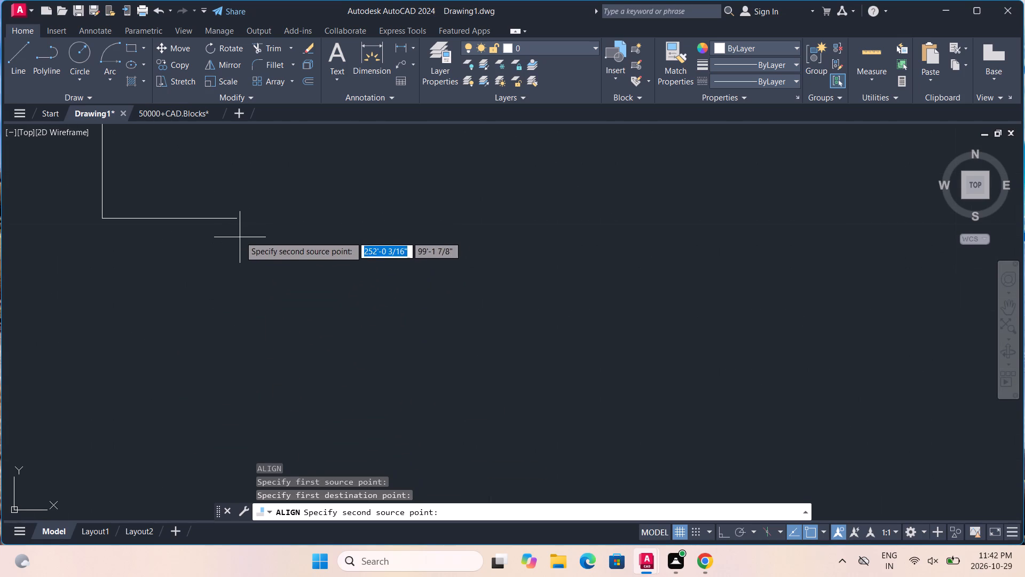
{"action": "left_click", "coordinate": [237, 221]}
{"action": "scroll", "coordinate": [237, 221], "scroll_direction": "down", "scroll_amount": 11}
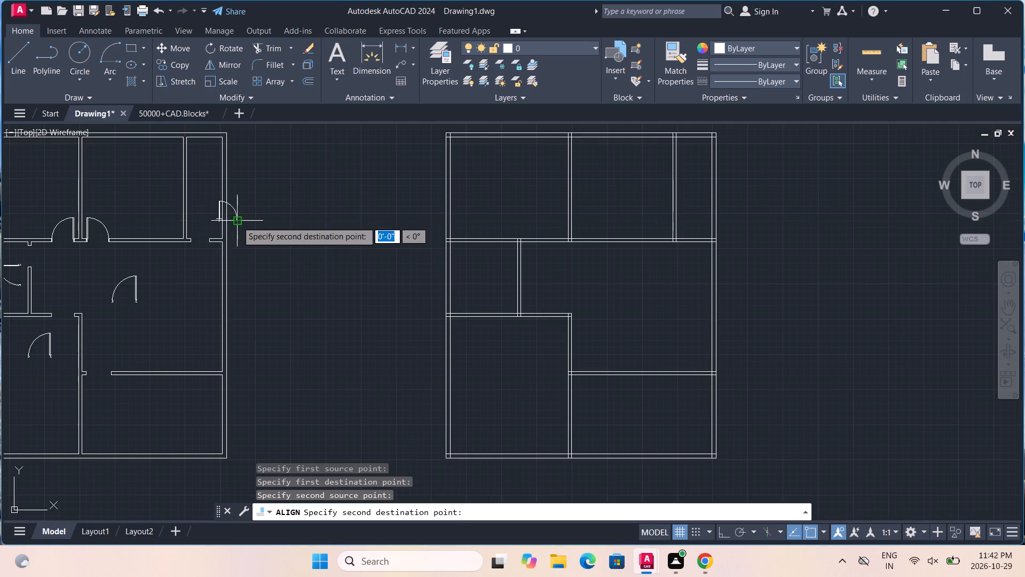
{"action": "scroll", "coordinate": [212, 242], "scroll_direction": "up", "scroll_amount": 6}
{"action": "middle_click_drag", "start_coordinate": [171, 257], "coordinate": [236, 349]}
{"action": "scroll", "coordinate": [233, 331], "scroll_direction": "up", "scroll_amount": 5}
{"action": "left_click", "coordinate": [161, 342]}
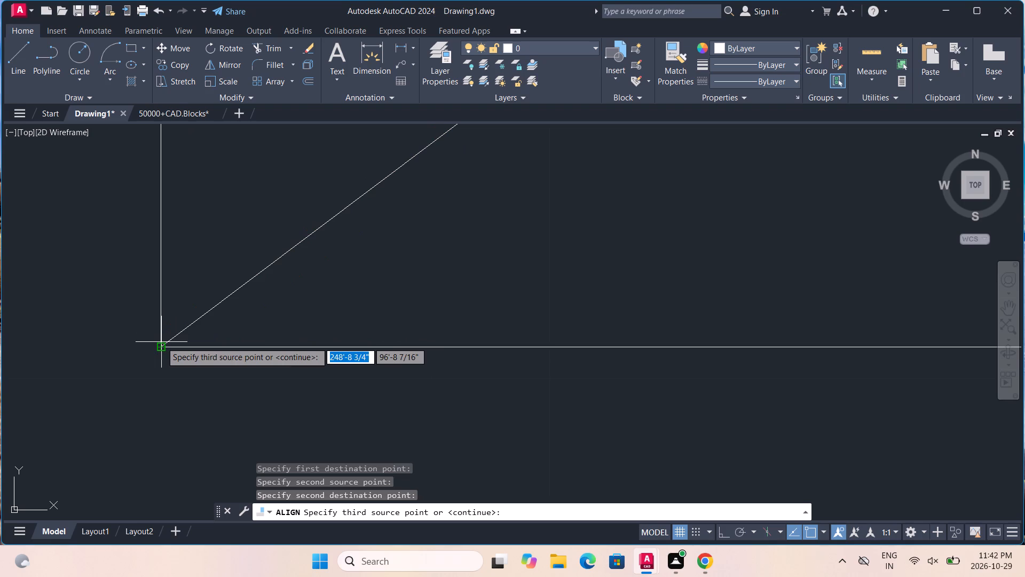
{"action": "key", "text": "Return"}
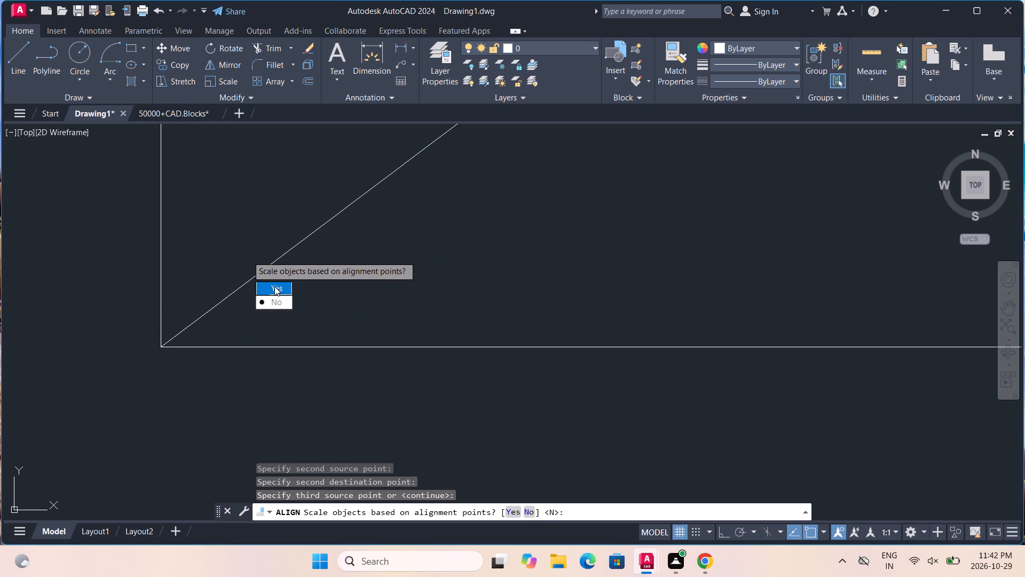
{"action": "left_click_drag", "start_coordinate": [274, 286], "coordinate": [247, 256]}
Mirror the lower left bedroom's door about a horizontal line through its middle with Ortho on, erasing the source door.
{"action": "scroll", "coordinate": [247, 256], "scroll_direction": "down", "scroll_amount": 5}
{"action": "middle_click_drag", "start_coordinate": [198, 329], "coordinate": [336, 242]}
{"action": "scroll", "coordinate": [336, 242], "scroll_direction": "down", "scroll_amount": 3}
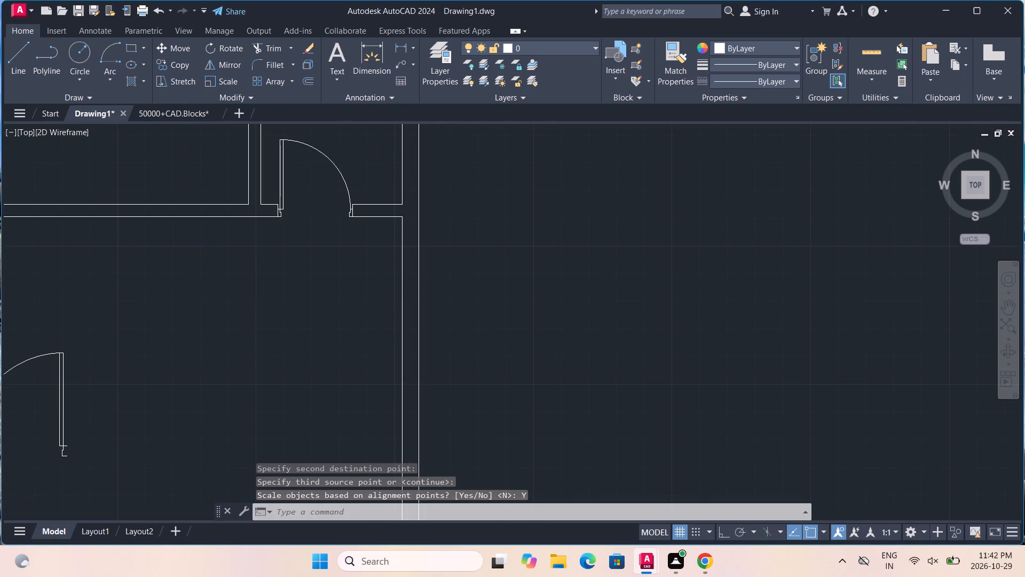
{"action": "scroll", "coordinate": [336, 242], "scroll_direction": "down", "scroll_amount": 2}
{"action": "scroll", "coordinate": [145, 273], "scroll_direction": "up", "scroll_amount": 3}
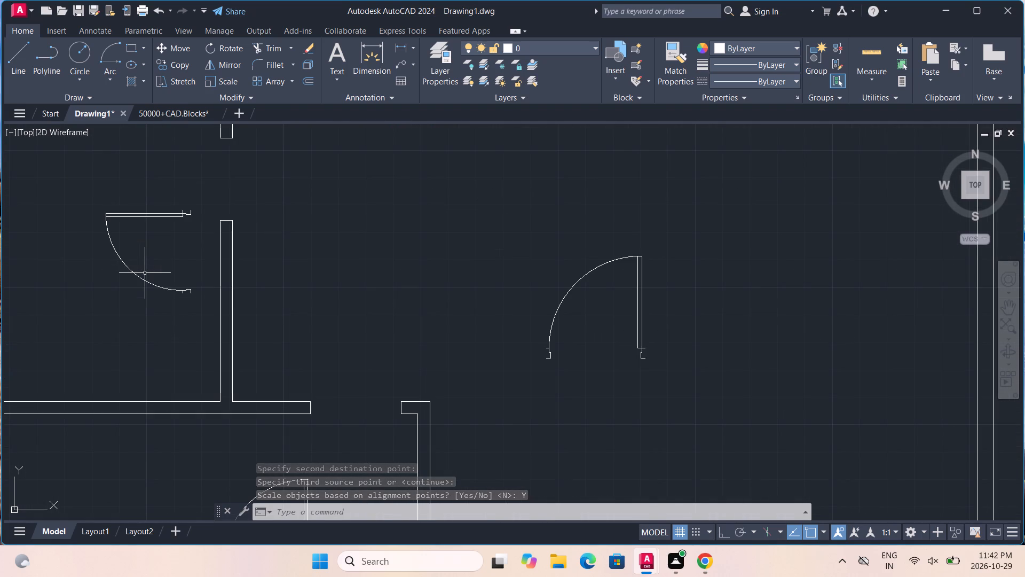
{"action": "middle_click_drag", "start_coordinate": [360, 372], "coordinate": [363, 230]}
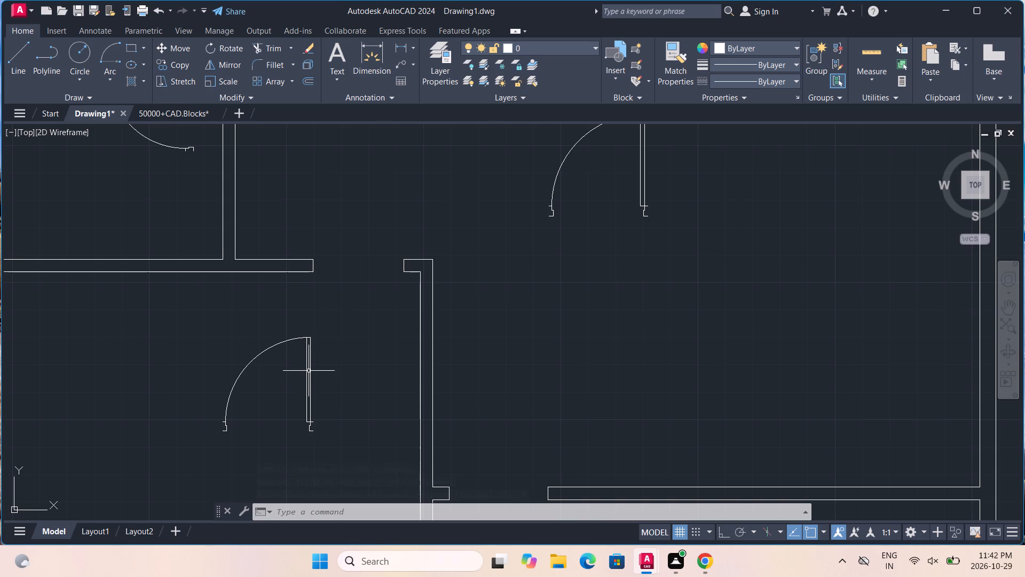
{"action": "left_click", "coordinate": [307, 351]}
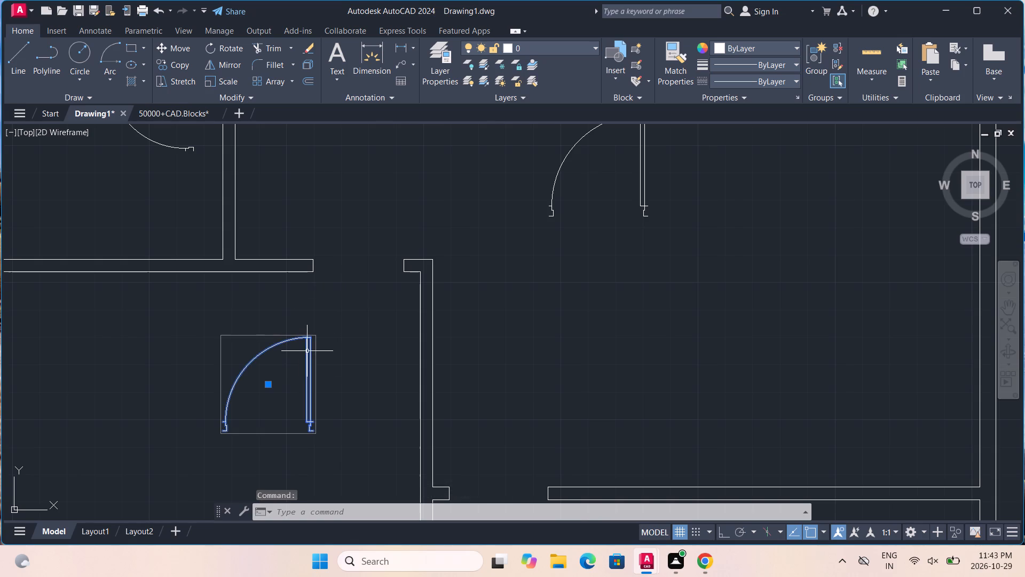
{"action": "type", "text": "mi"}
{"action": "key", "text": "Return"}
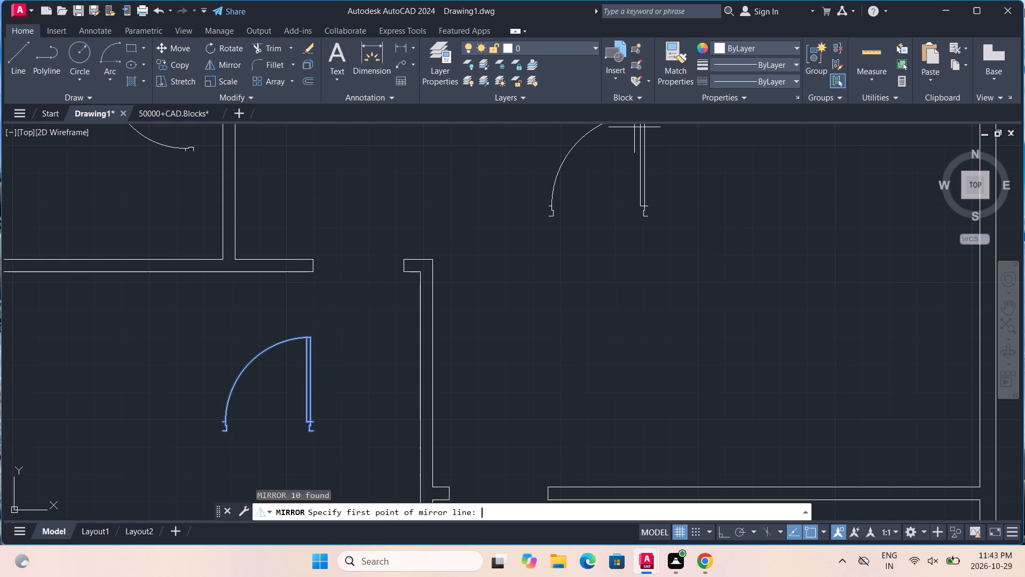
{"action": "left_click", "coordinate": [274, 391]}
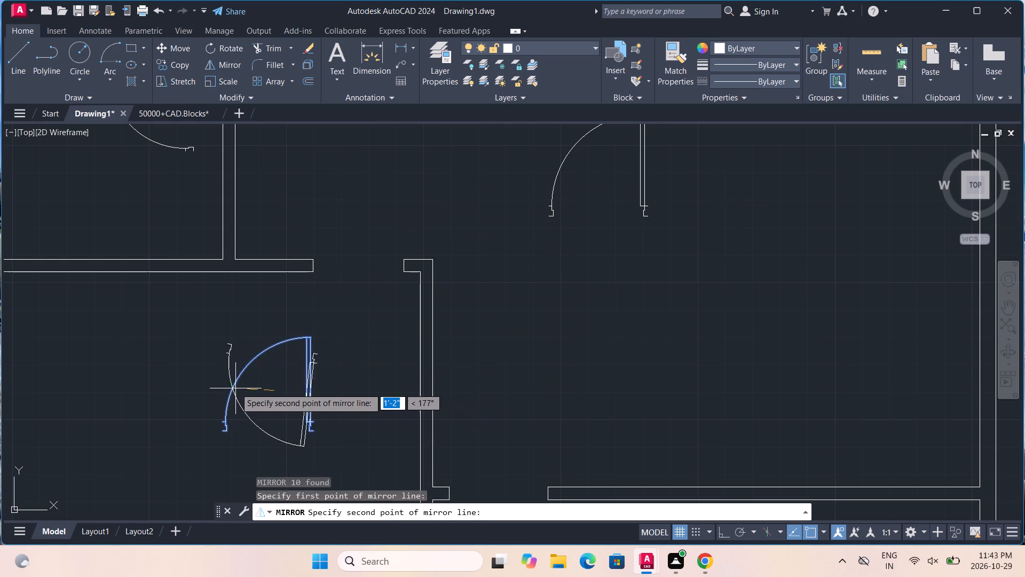
{"action": "left_click", "coordinate": [721, 523]}
{"action": "left_click", "coordinate": [721, 527]}
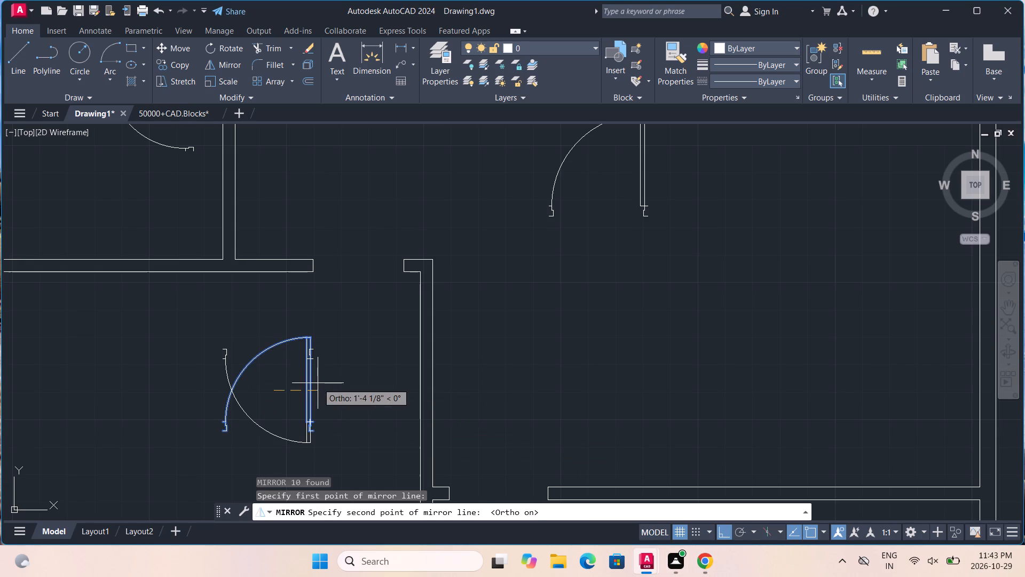
{"action": "left_click", "coordinate": [318, 383]}
{"action": "left_click_drag", "start_coordinate": [336, 416], "coordinate": [318, 383]}
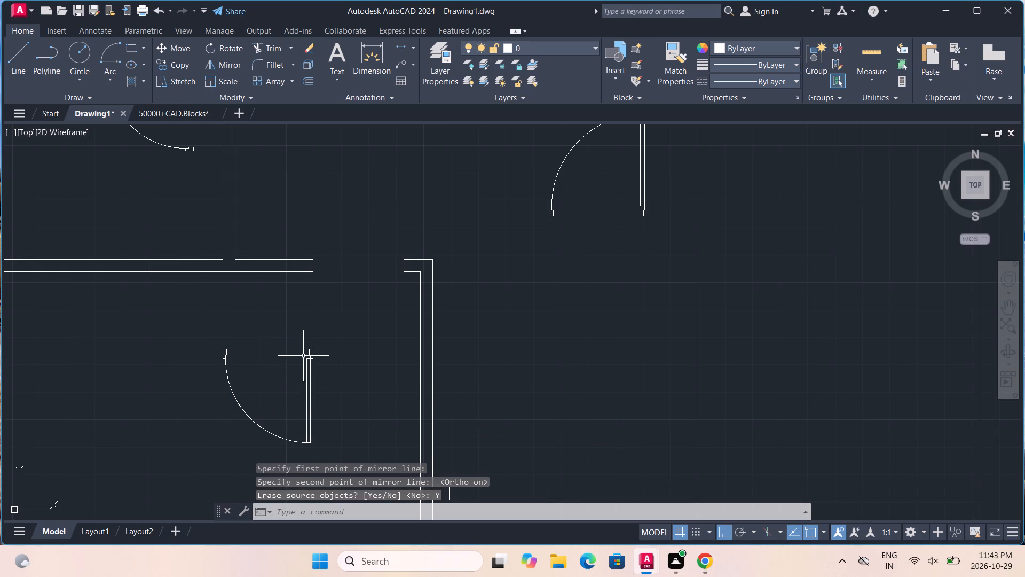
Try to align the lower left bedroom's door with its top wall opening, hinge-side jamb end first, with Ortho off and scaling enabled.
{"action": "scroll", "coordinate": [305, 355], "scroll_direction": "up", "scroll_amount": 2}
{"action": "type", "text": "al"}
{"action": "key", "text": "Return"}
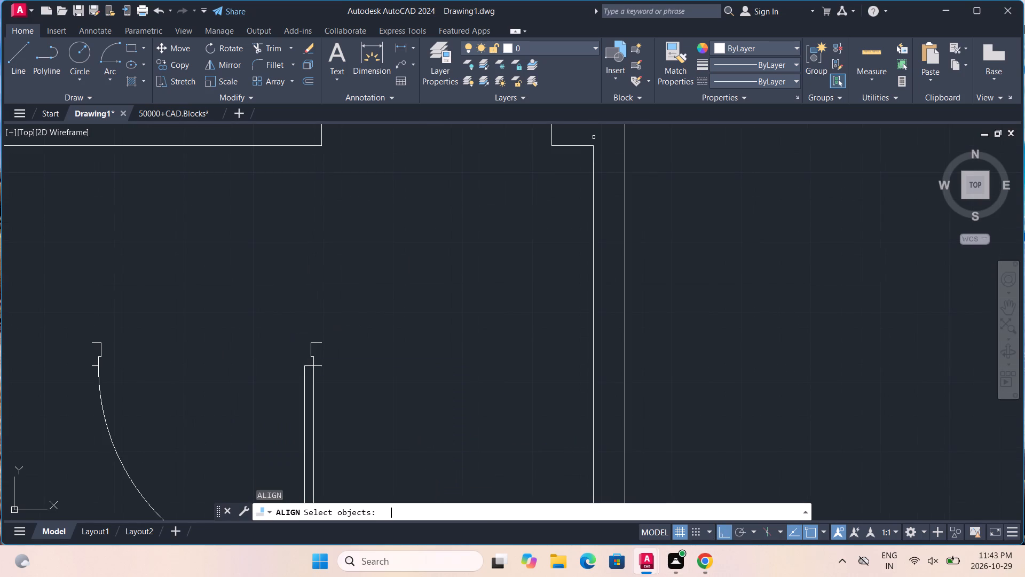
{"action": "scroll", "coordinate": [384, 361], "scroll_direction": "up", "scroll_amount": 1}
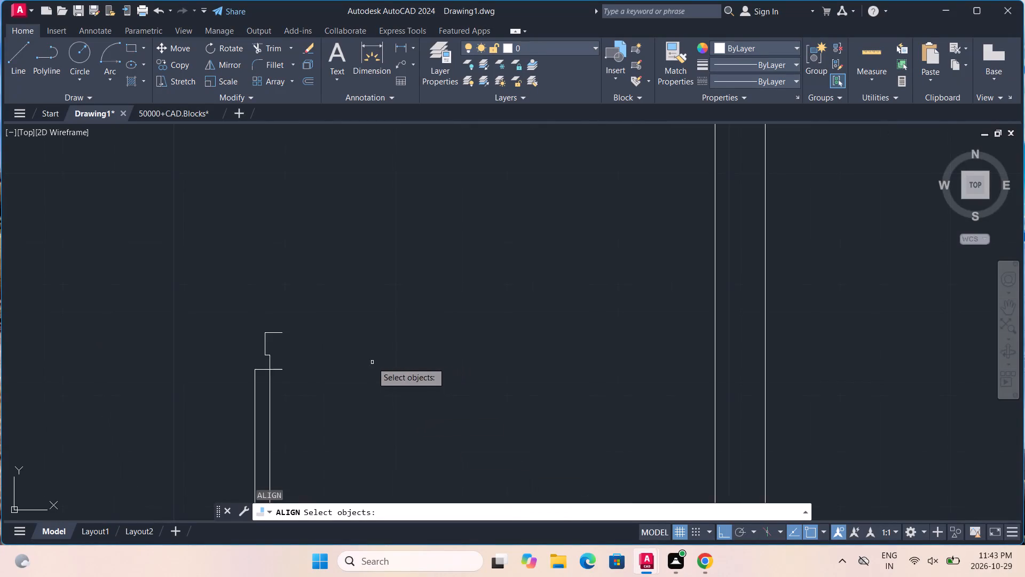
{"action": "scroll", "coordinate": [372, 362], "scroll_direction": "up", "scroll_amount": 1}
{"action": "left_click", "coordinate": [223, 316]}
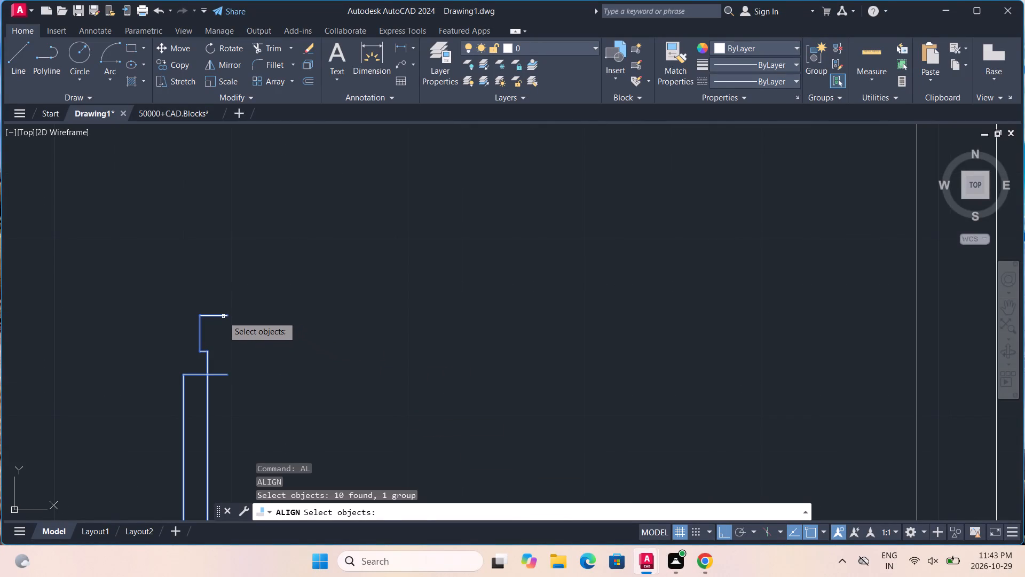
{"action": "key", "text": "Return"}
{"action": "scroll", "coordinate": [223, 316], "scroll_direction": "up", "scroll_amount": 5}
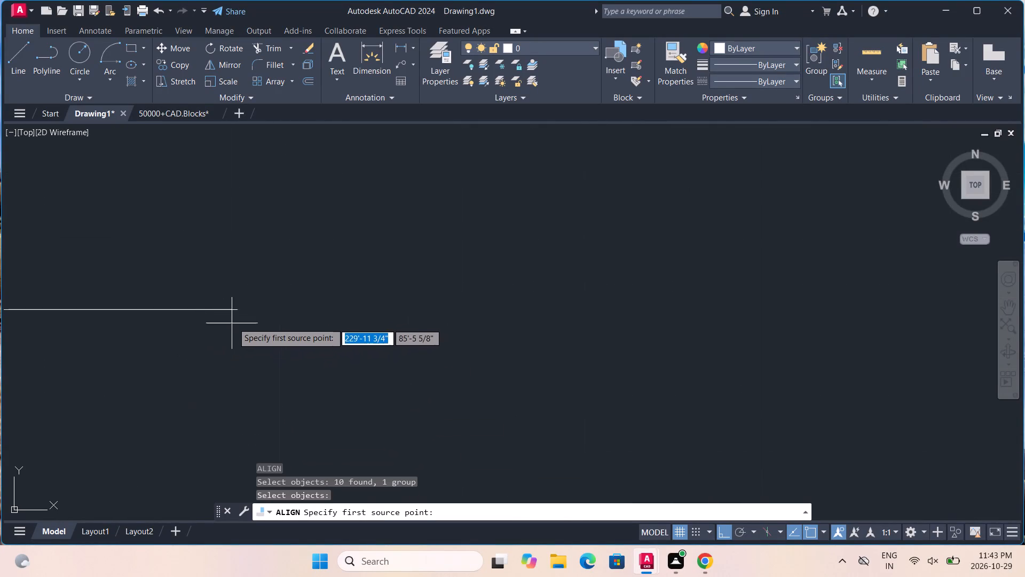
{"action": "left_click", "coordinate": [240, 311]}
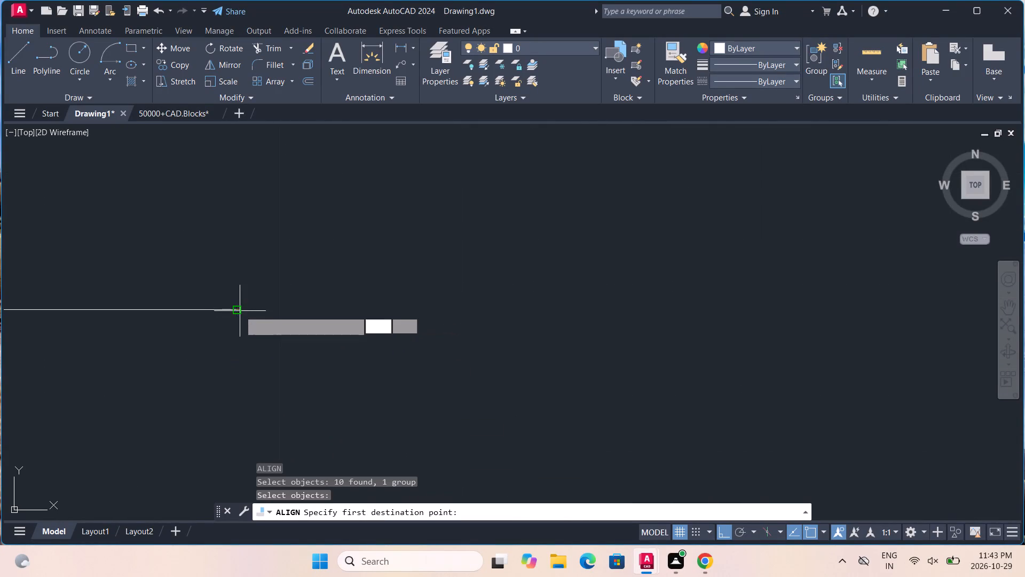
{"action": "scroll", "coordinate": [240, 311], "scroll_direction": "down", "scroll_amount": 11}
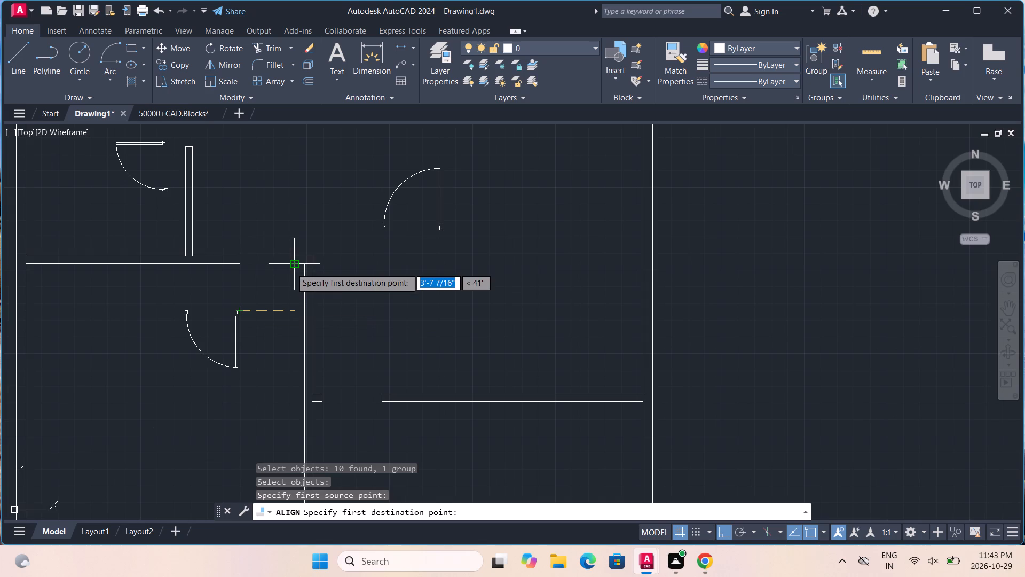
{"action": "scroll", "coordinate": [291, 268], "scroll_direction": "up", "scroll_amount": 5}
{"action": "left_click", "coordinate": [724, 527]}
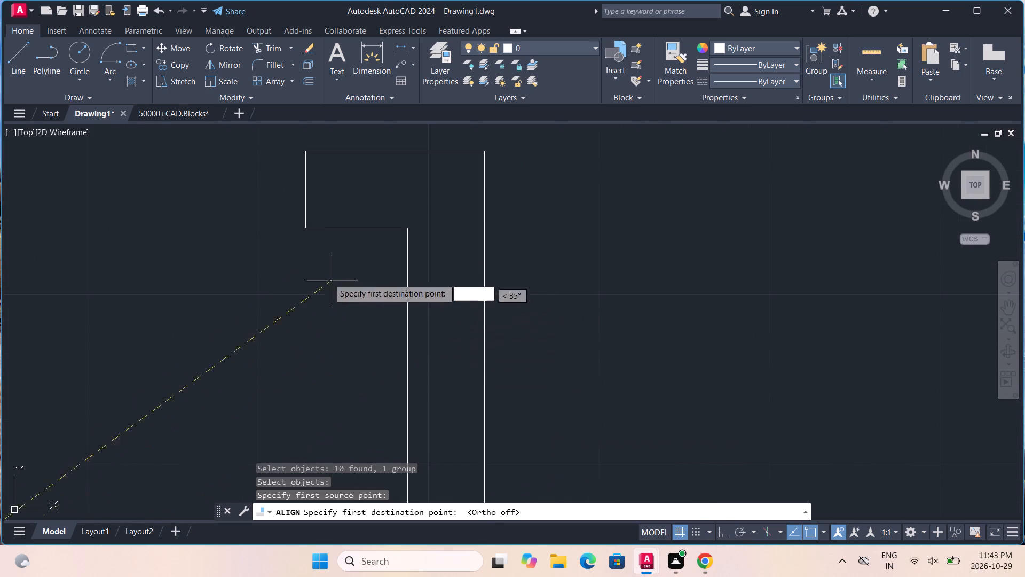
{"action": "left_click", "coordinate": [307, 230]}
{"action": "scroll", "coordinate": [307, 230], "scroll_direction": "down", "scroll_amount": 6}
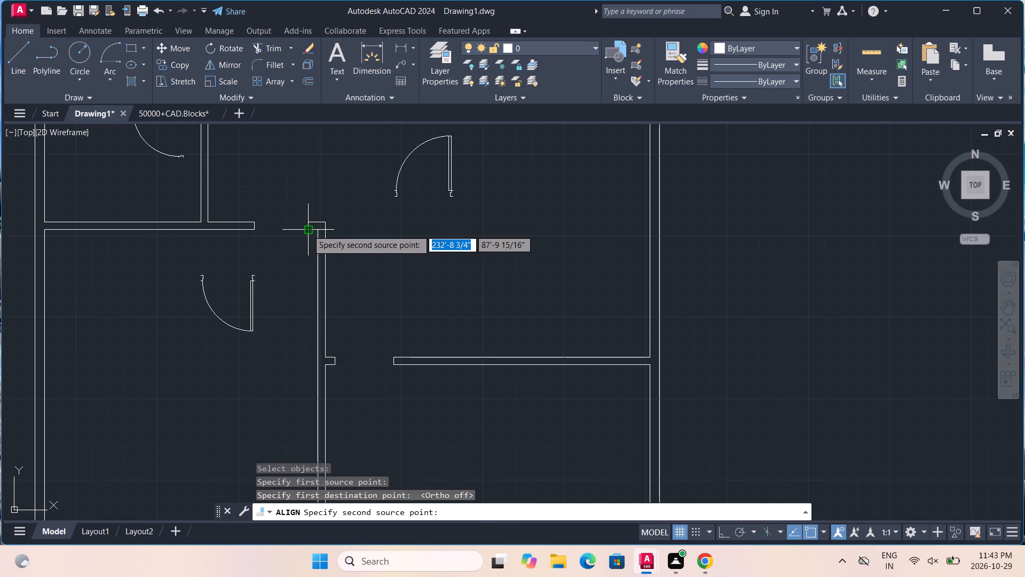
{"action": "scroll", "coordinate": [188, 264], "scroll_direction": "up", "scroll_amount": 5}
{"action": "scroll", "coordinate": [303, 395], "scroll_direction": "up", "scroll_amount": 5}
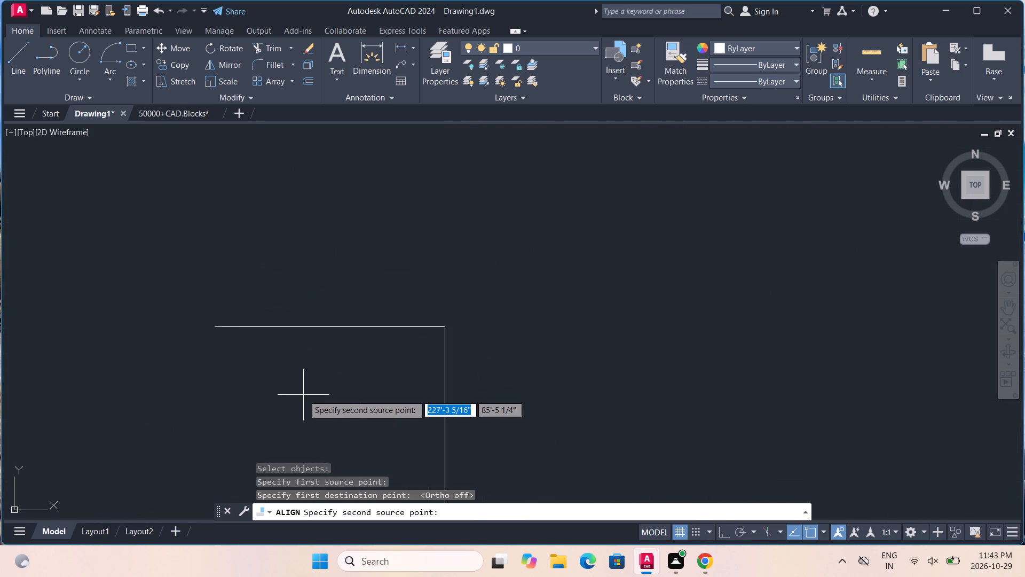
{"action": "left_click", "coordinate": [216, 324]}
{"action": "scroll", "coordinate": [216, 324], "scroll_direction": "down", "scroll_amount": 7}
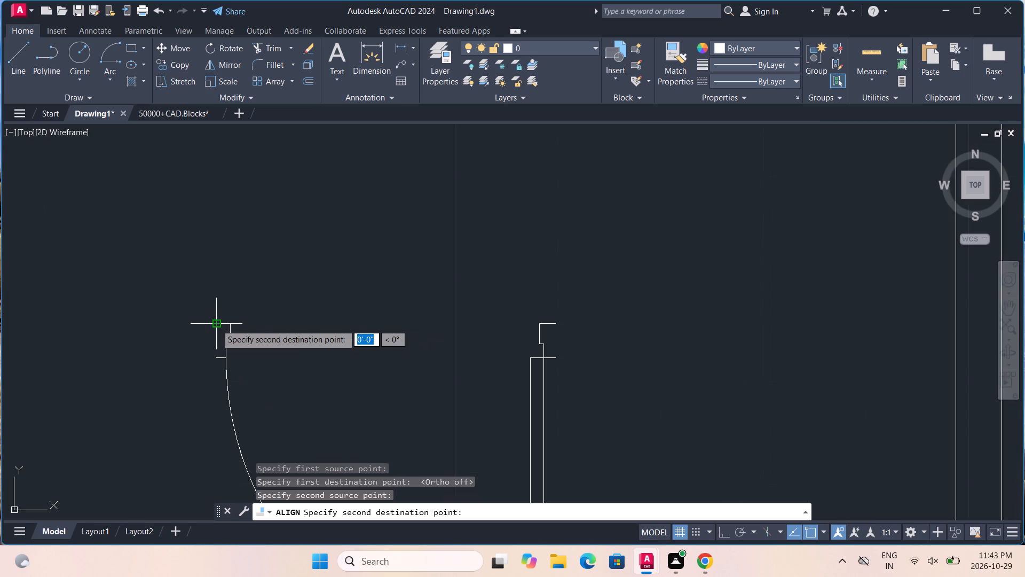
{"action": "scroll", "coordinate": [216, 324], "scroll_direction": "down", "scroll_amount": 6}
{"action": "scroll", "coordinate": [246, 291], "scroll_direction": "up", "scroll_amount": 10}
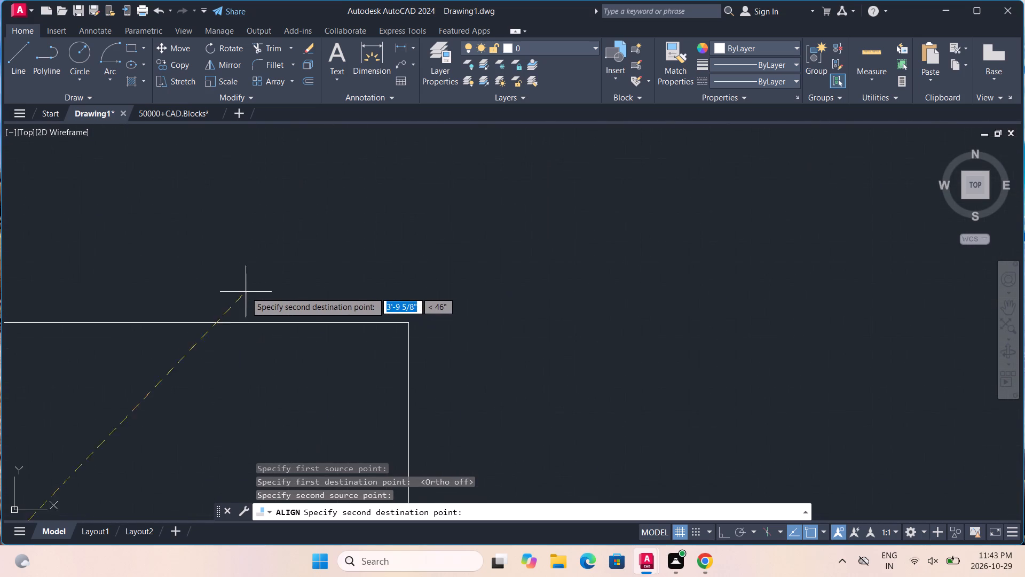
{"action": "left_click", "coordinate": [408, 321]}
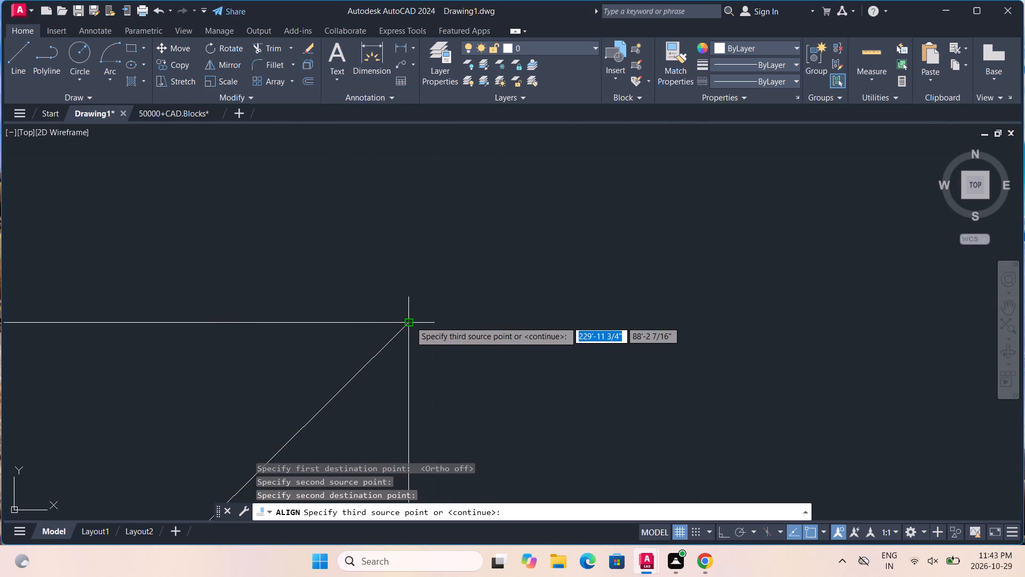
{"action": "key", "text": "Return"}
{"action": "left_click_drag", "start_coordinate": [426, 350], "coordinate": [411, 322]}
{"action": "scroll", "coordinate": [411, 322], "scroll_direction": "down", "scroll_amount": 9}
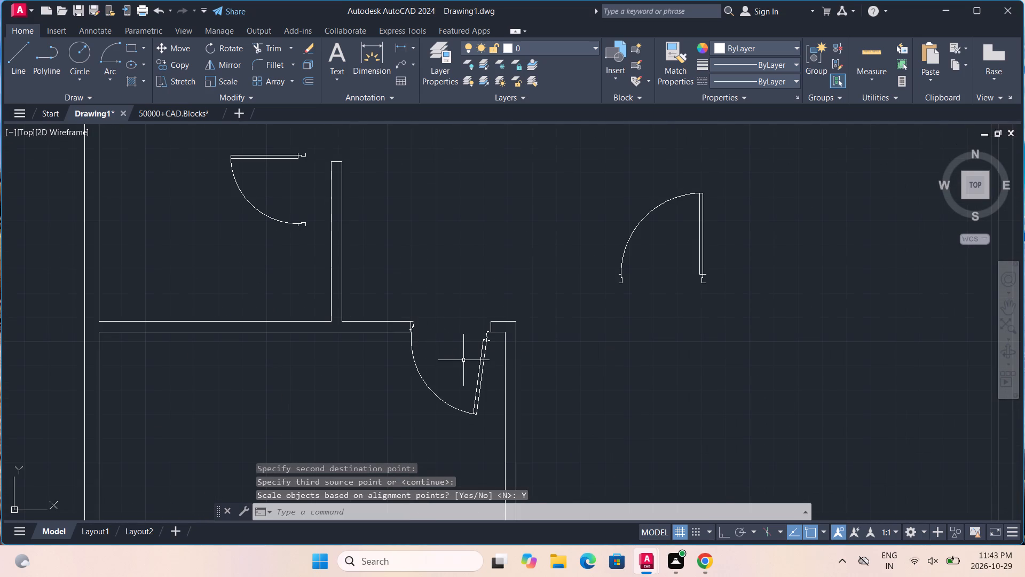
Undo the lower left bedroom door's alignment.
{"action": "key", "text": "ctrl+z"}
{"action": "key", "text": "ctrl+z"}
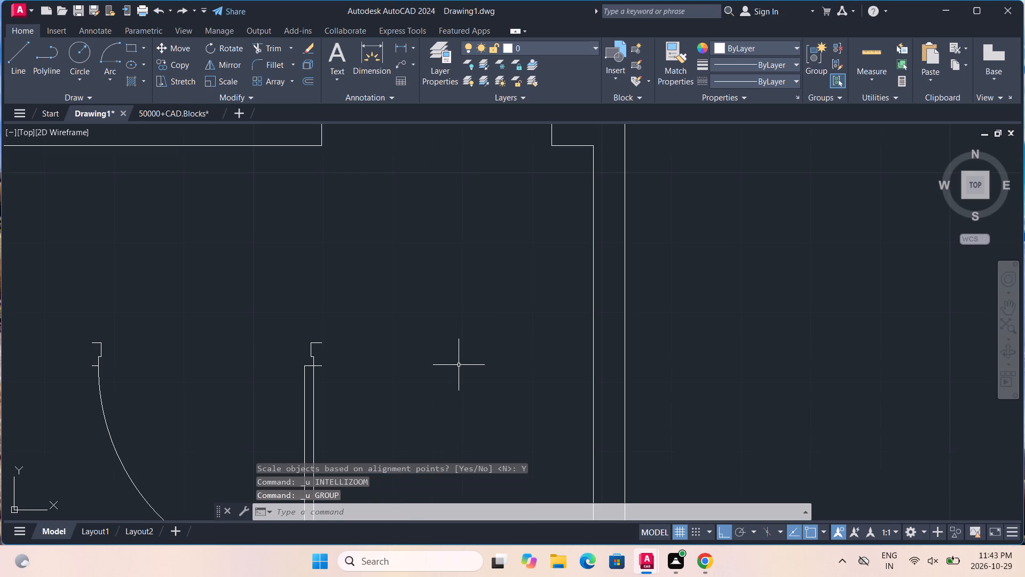
Align the lower left bedroom's door with its top wall opening, matching both jamb ends to the opening's upper corners, Ortho off, scaling it to fit.
{"action": "left_click", "coordinate": [304, 368]}
{"action": "type", "text": "al"}
{"action": "key", "text": "Return"}
{"action": "scroll", "coordinate": [315, 360], "scroll_direction": "up", "scroll_amount": 3}
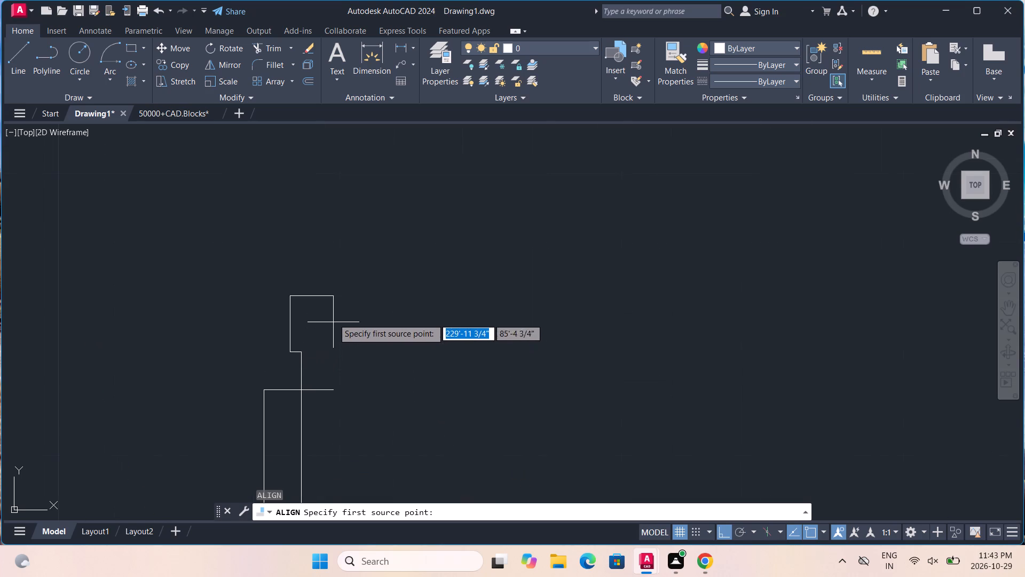
{"action": "left_click", "coordinate": [330, 294]}
{"action": "scroll", "coordinate": [330, 294], "scroll_direction": "down", "scroll_amount": 8}
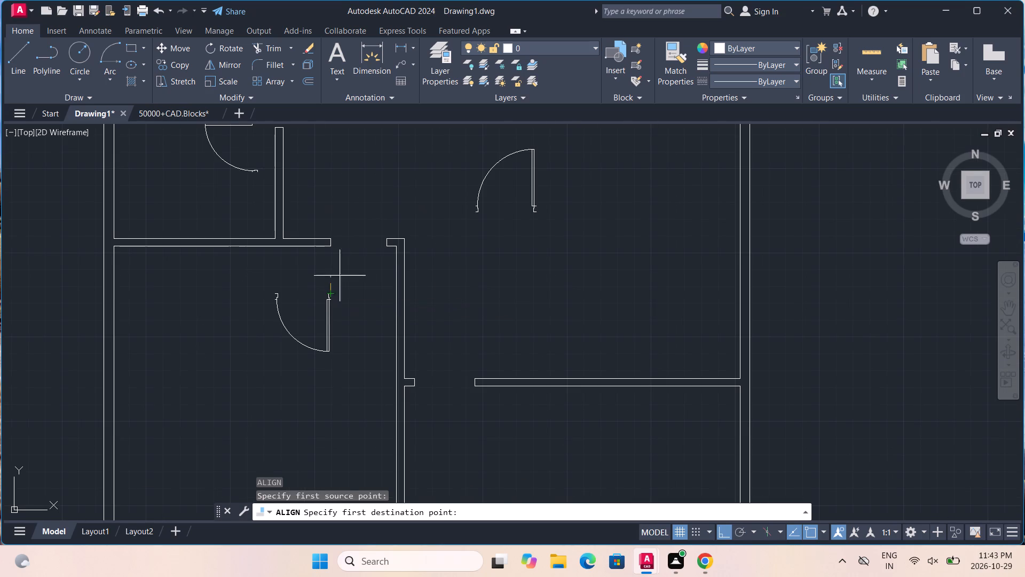
{"action": "scroll", "coordinate": [388, 245], "scroll_direction": "up", "scroll_amount": 2}
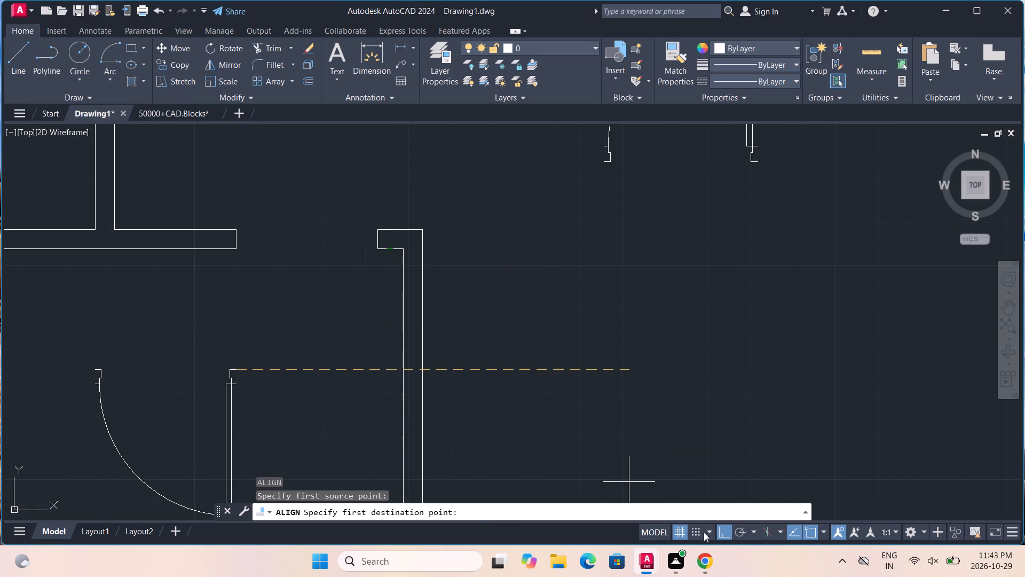
{"action": "left_click", "coordinate": [721, 533]}
{"action": "left_click", "coordinate": [375, 232]}
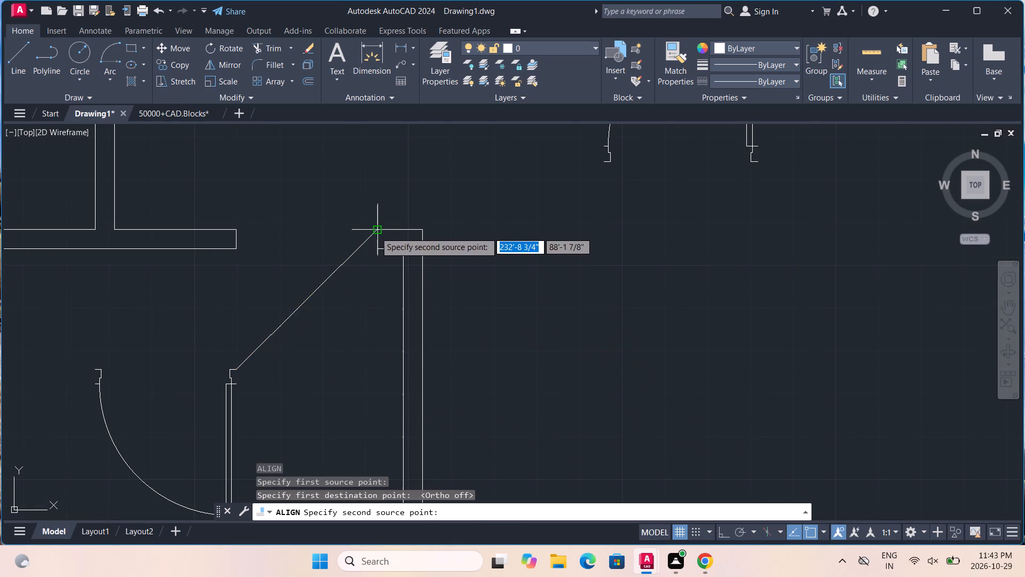
{"action": "scroll", "coordinate": [87, 374], "scroll_direction": "up", "scroll_amount": 4}
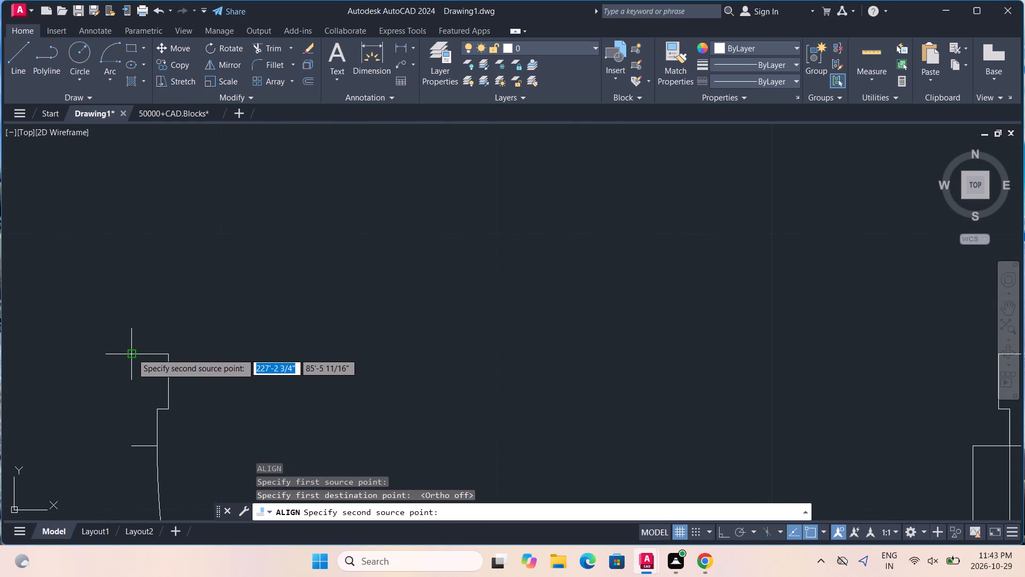
{"action": "left_click", "coordinate": [135, 353]}
{"action": "middle_click_drag", "start_coordinate": [205, 339], "coordinate": [168, 442]}
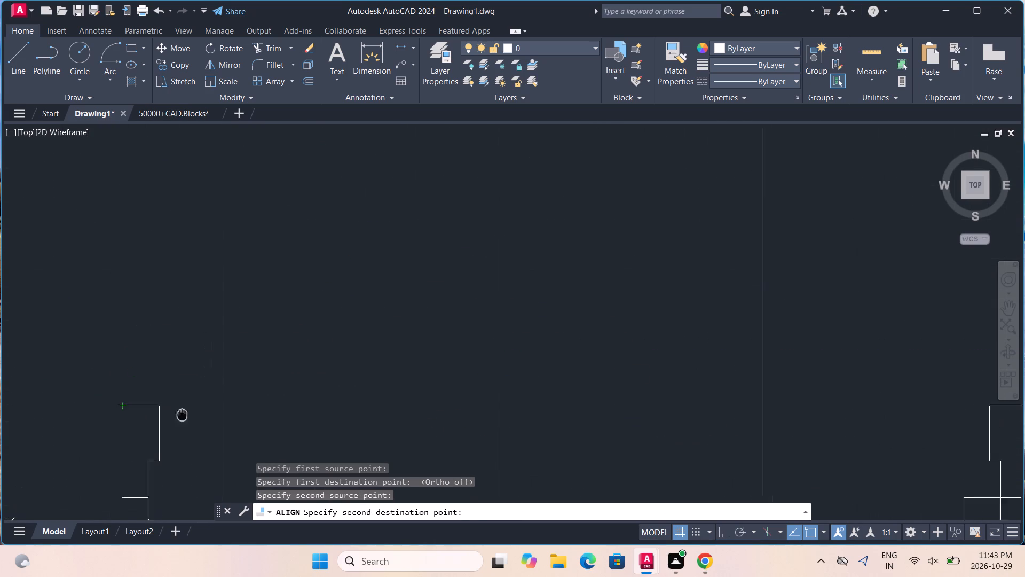
{"action": "middle_click_drag", "start_coordinate": [168, 442], "coordinate": [163, 462]}
{"action": "scroll", "coordinate": [163, 462], "scroll_direction": "down", "scroll_amount": 4}
{"action": "scroll", "coordinate": [301, 328], "scroll_direction": "up", "scroll_amount": 3}
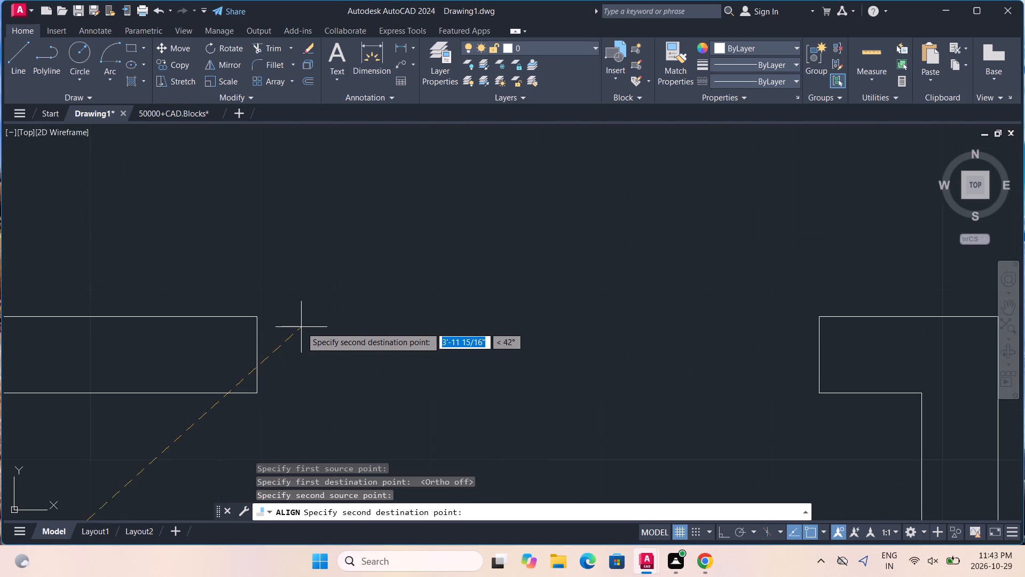
{"action": "left_click", "coordinate": [261, 317]}
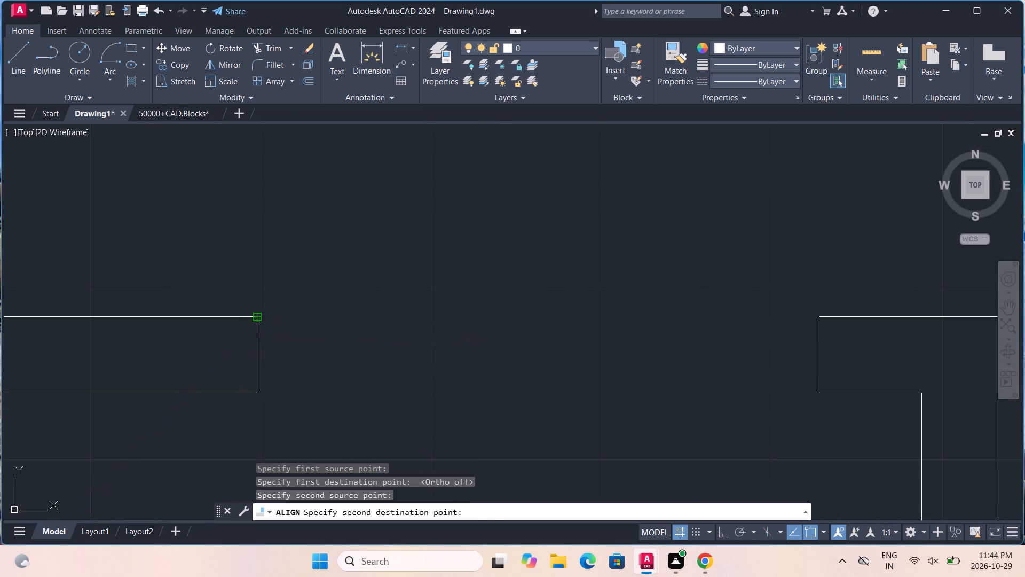
{"action": "key", "text": "Return"}
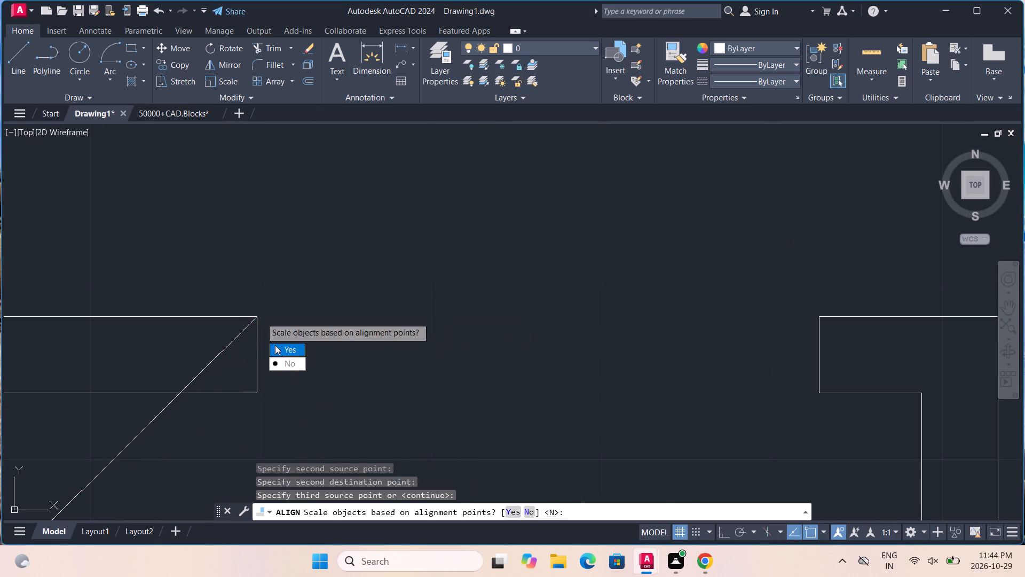
{"action": "left_click_drag", "start_coordinate": [275, 345], "coordinate": [261, 317]}
Align the kitchen door with the opening in the kitchen's right wall, matching both jamb ends to the hall-side corners and scaling it to fit.
{"action": "scroll", "coordinate": [261, 317], "scroll_direction": "down", "scroll_amount": 5}
{"action": "middle_click_drag", "start_coordinate": [272, 258], "coordinate": [323, 367]}
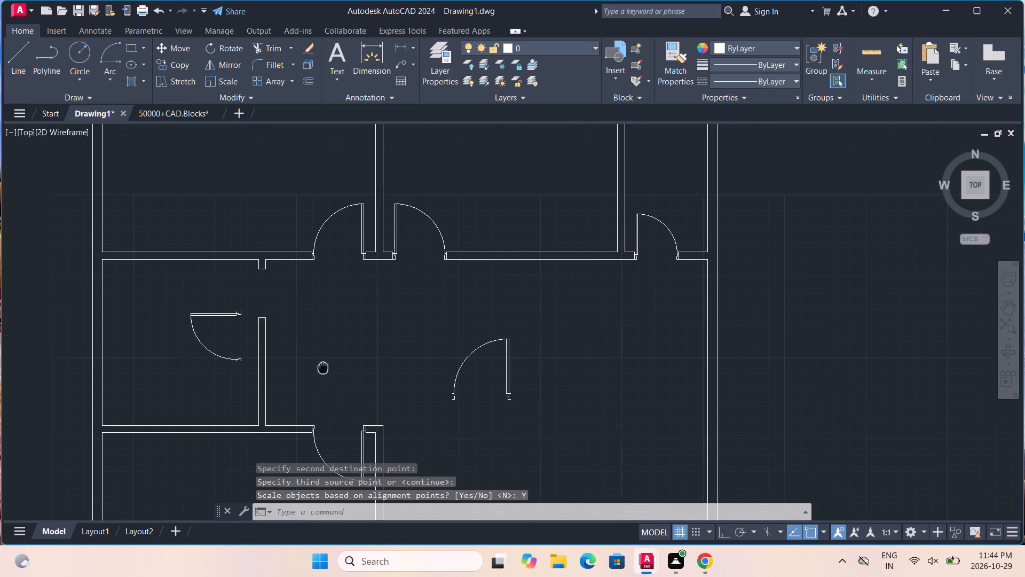
{"action": "scroll", "coordinate": [256, 335], "scroll_direction": "up", "scroll_amount": 3}
{"action": "double_click", "coordinate": [160, 264]}
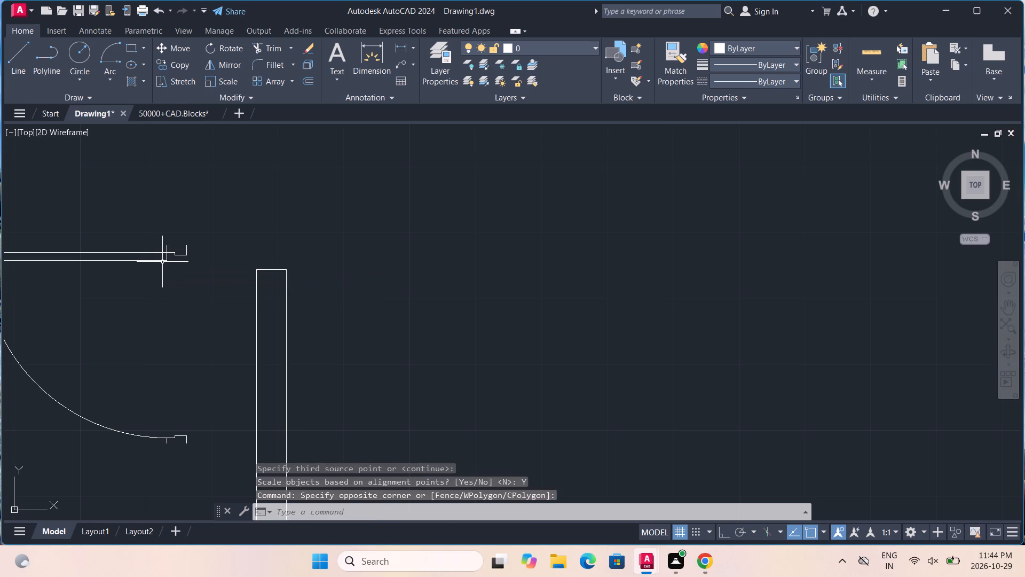
{"action": "left_click", "coordinate": [162, 262]}
{"action": "left_click", "coordinate": [168, 256]}
{"action": "key", "text": "a"}
{"action": "key", "text": "l"}
{"action": "key", "text": "Return"}
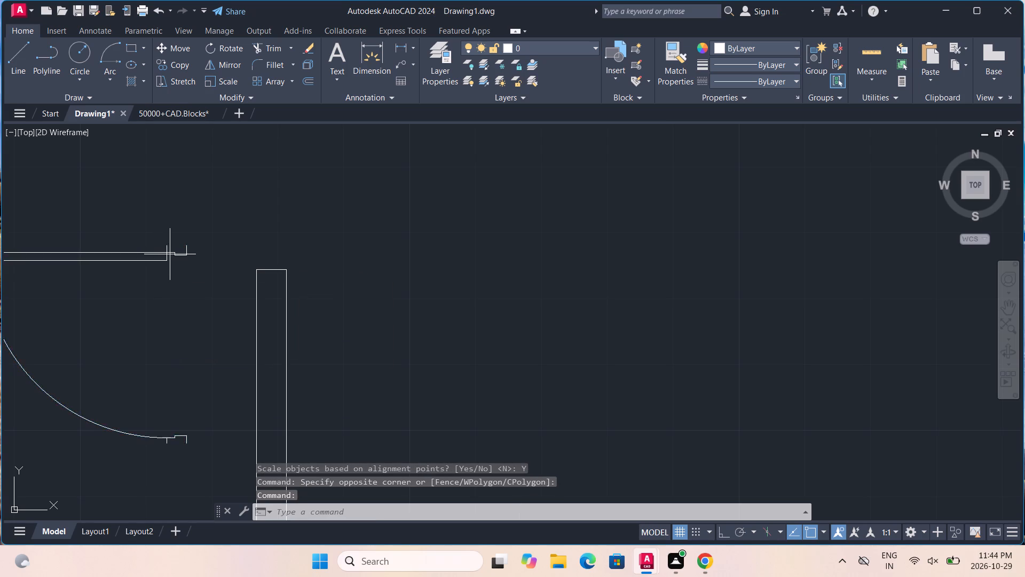
{"action": "scroll", "coordinate": [170, 254], "scroll_direction": "up", "scroll_amount": 5}
{"action": "middle_click_drag", "start_coordinate": [262, 229], "coordinate": [236, 345]}
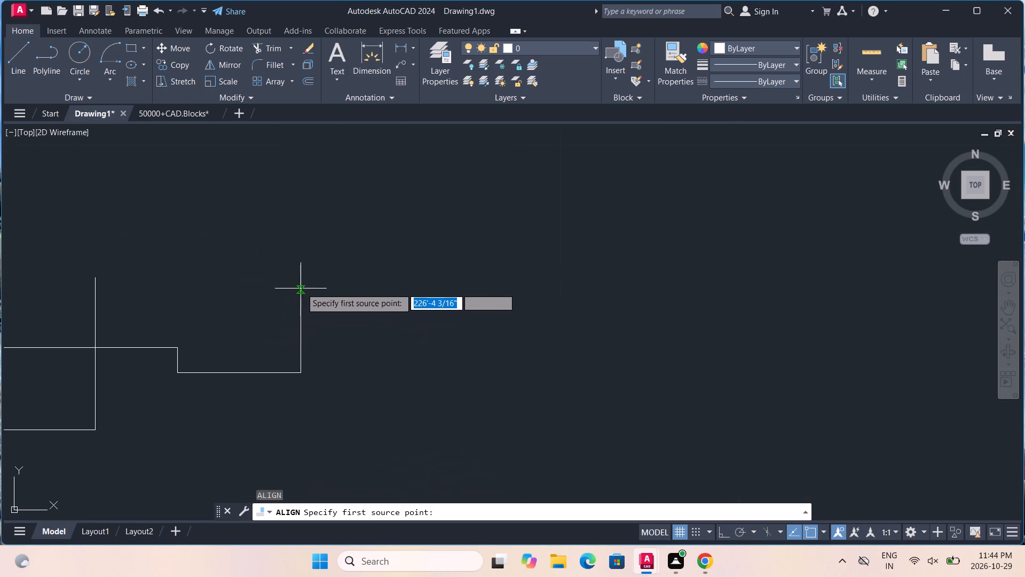
{"action": "left_click", "coordinate": [302, 280]}
{"action": "scroll", "coordinate": [302, 280], "scroll_direction": "down", "scroll_amount": 10}
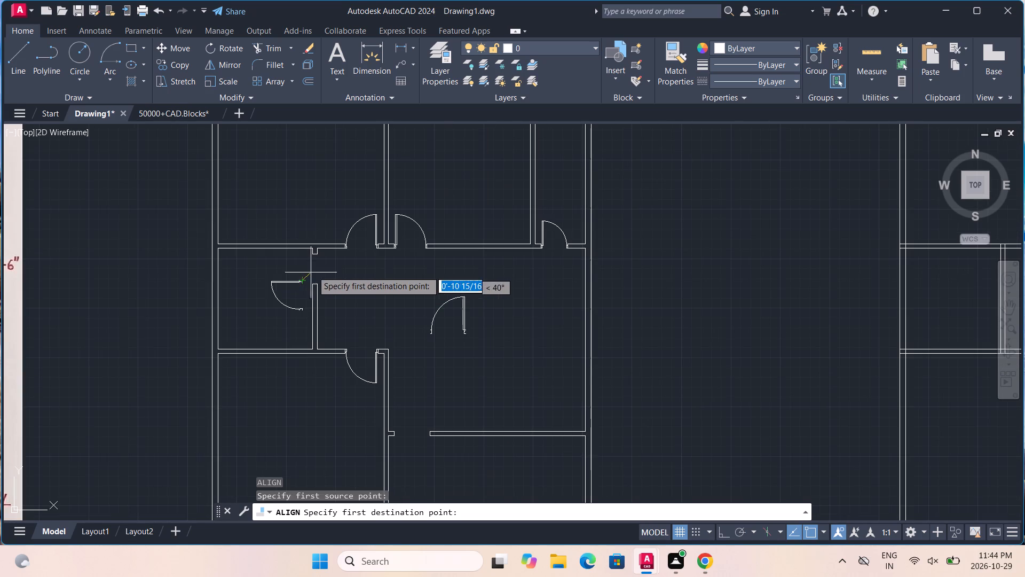
{"action": "scroll", "coordinate": [321, 256], "scroll_direction": "up", "scroll_amount": 6}
{"action": "left_click", "coordinate": [199, 222]}
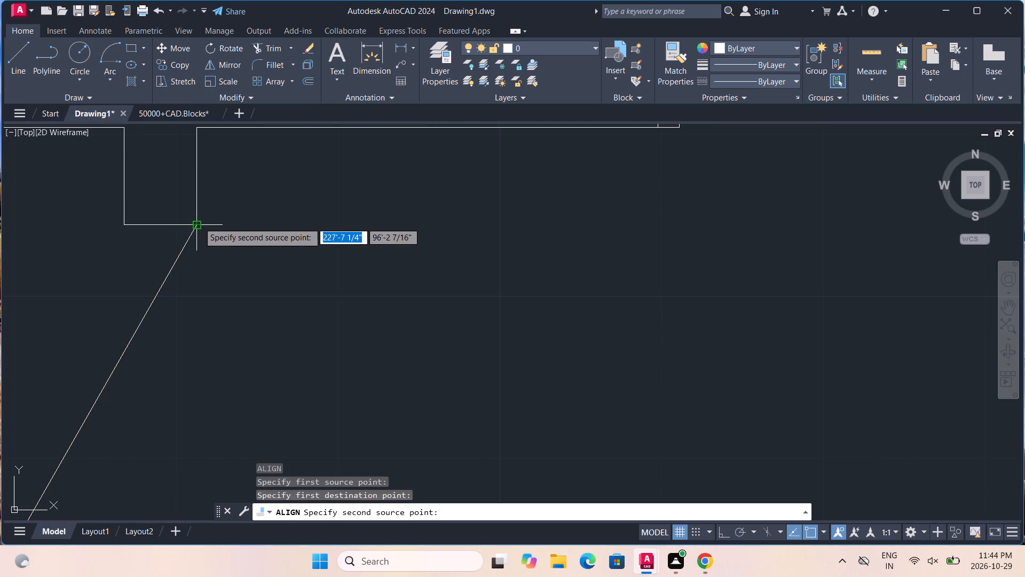
{"action": "scroll", "coordinate": [199, 233], "scroll_direction": "down", "scroll_amount": 6}
{"action": "scroll", "coordinate": [177, 334], "scroll_direction": "up", "scroll_amount": 6}
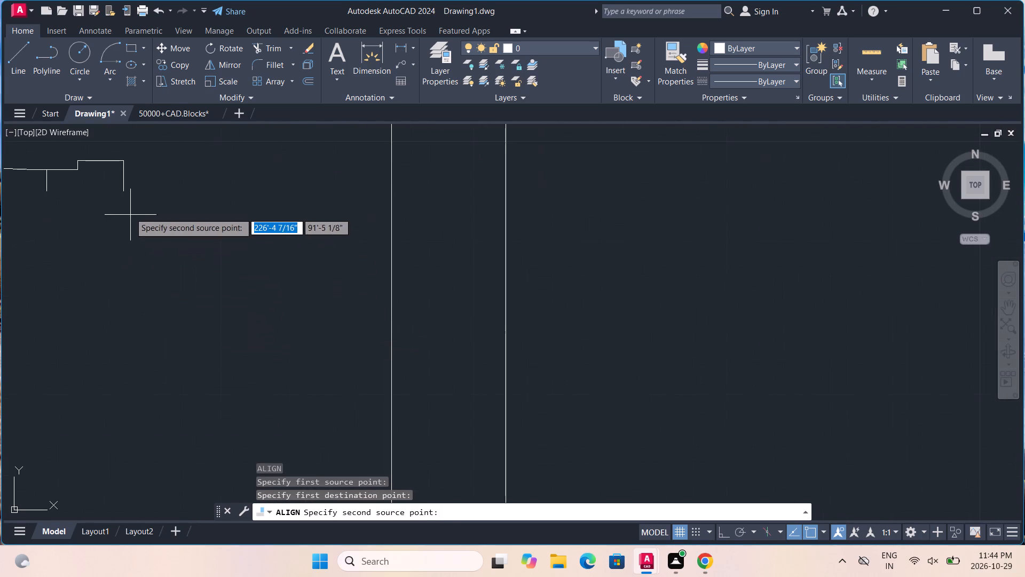
{"action": "left_click", "coordinate": [124, 191]}
{"action": "scroll", "coordinate": [124, 191], "scroll_direction": "down", "scroll_amount": 6}
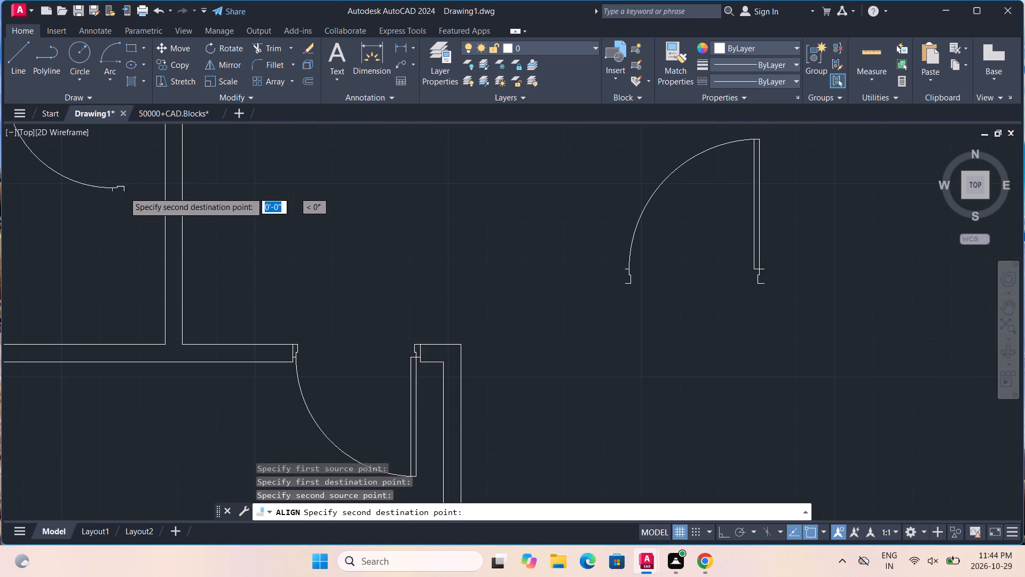
{"action": "scroll", "coordinate": [124, 192], "scroll_direction": "down", "scroll_amount": 1}
{"action": "middle_click_drag", "start_coordinate": [124, 192], "coordinate": [133, 280]}
{"action": "scroll", "coordinate": [153, 240], "scroll_direction": "up", "scroll_amount": 5}
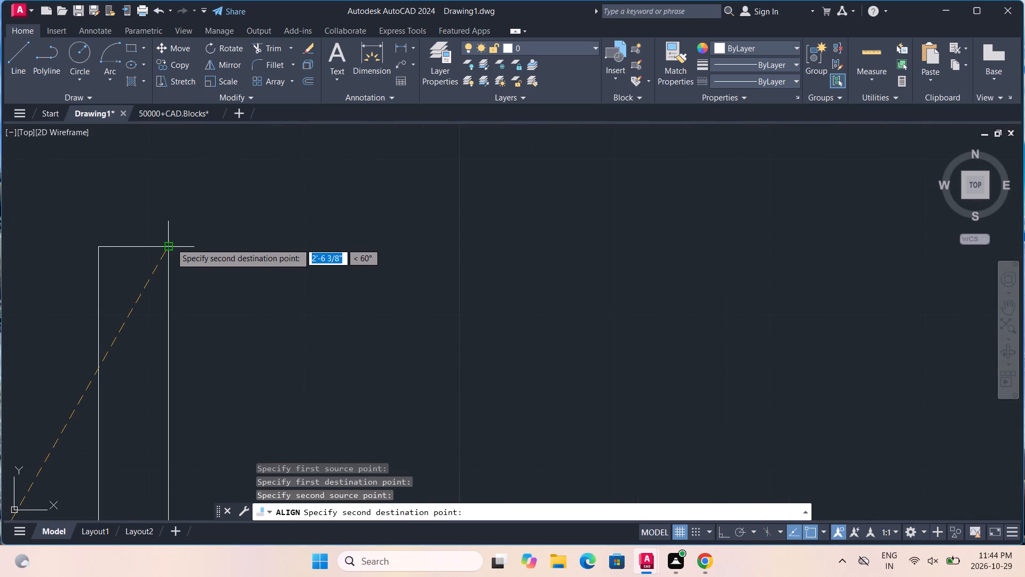
{"action": "left_click", "coordinate": [171, 245]}
{"action": "key", "text": "Return"}
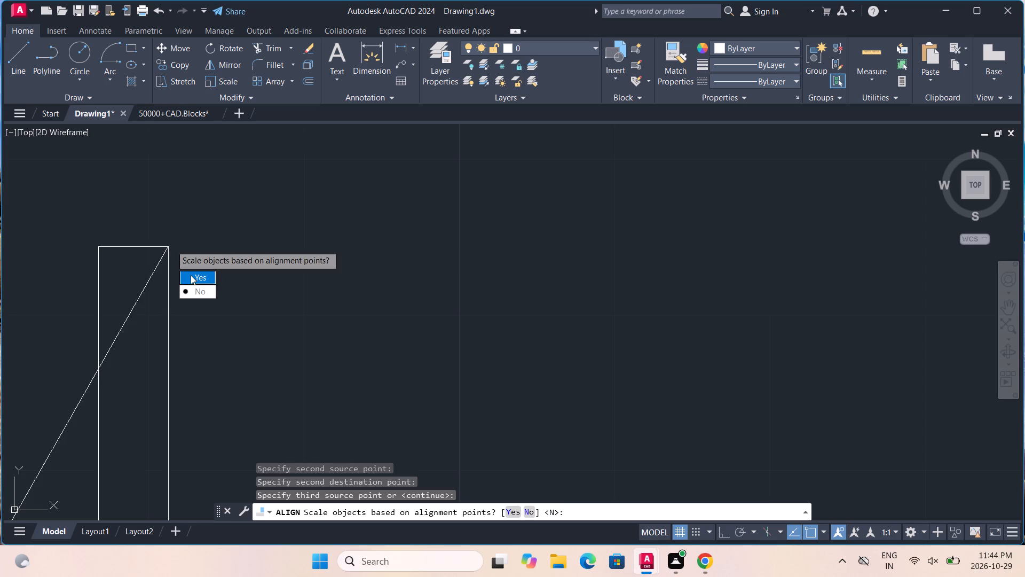
{"action": "left_click_drag", "start_coordinate": [191, 275], "coordinate": [171, 245]}
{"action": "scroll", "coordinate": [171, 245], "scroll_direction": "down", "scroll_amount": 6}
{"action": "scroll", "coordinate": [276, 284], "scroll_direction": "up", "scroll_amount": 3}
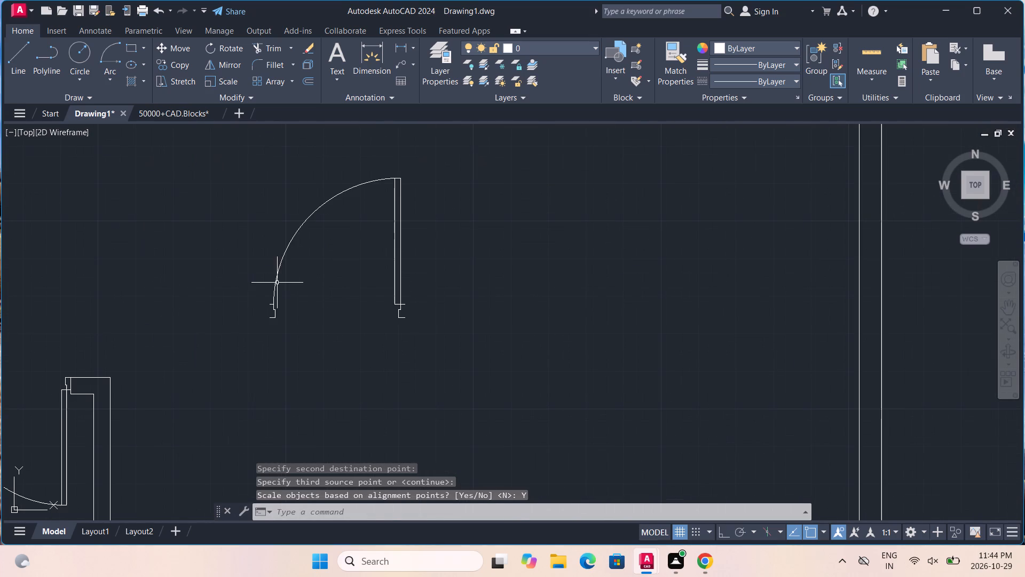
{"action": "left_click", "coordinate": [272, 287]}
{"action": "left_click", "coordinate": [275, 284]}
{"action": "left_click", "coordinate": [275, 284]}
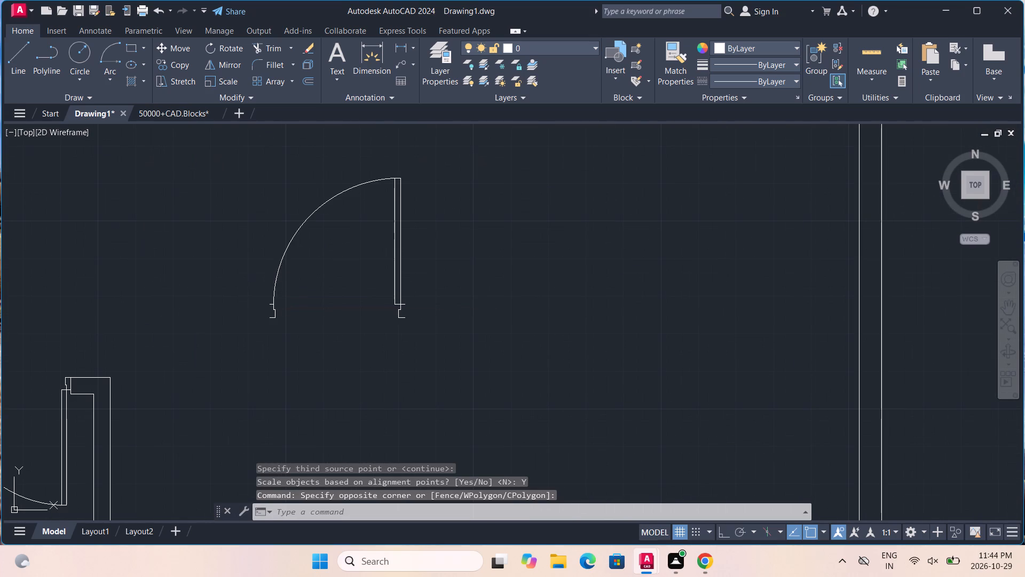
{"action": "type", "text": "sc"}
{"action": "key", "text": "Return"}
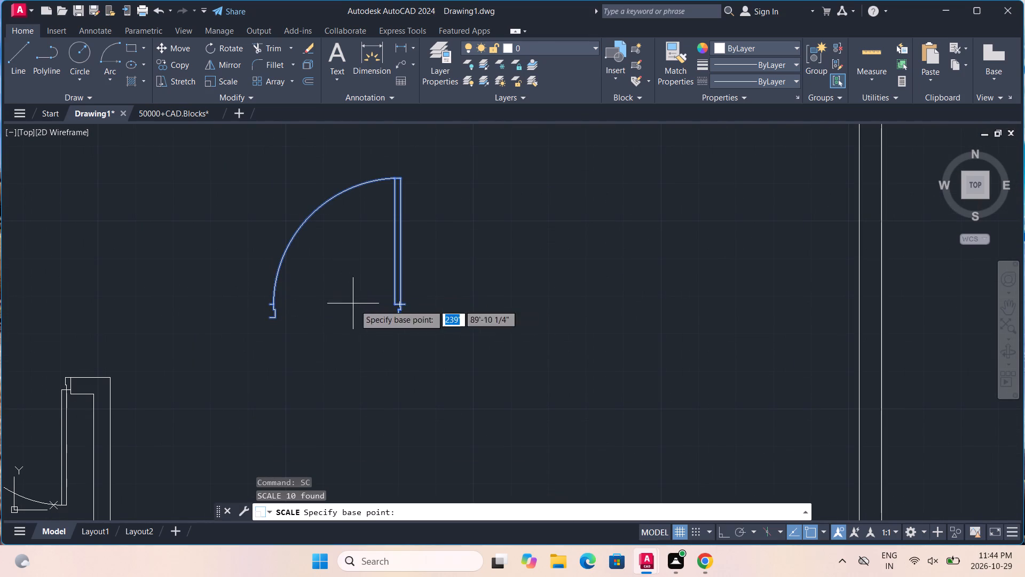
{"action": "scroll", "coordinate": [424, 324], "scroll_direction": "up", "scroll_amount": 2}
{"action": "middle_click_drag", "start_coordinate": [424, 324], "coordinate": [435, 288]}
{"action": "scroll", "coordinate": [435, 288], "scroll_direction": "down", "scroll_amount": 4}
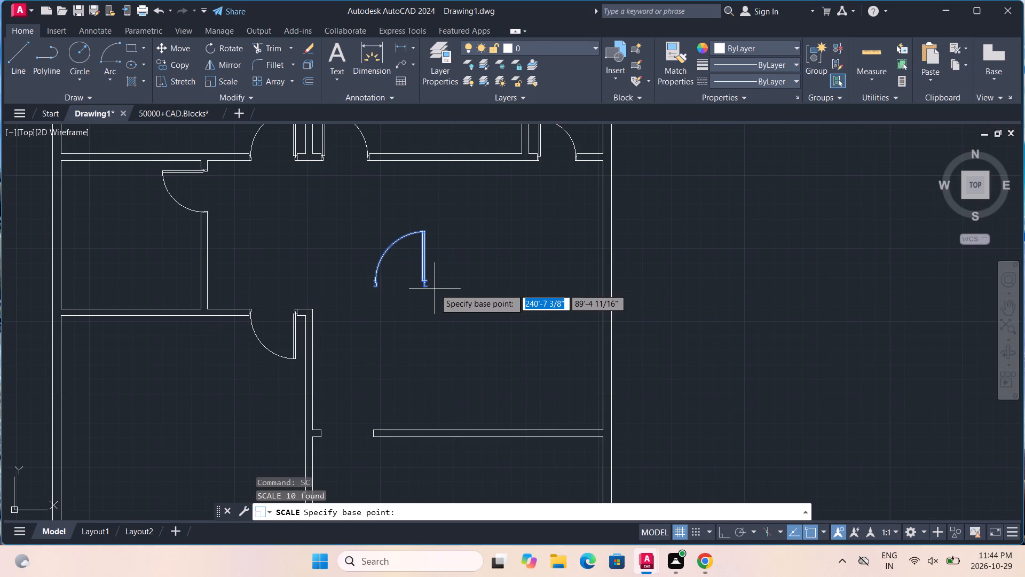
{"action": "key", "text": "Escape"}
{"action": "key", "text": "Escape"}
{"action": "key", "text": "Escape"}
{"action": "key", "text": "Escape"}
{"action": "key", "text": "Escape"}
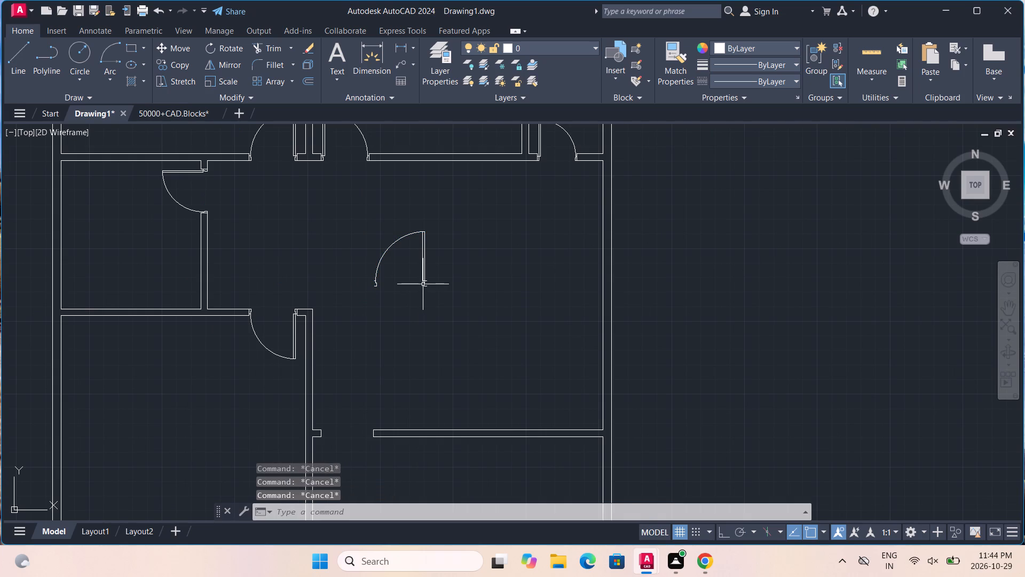
Mirror the loose door in the hall about a vertical line through its hinge side, erasing the source door.
{"action": "left_click", "coordinate": [423, 279]}
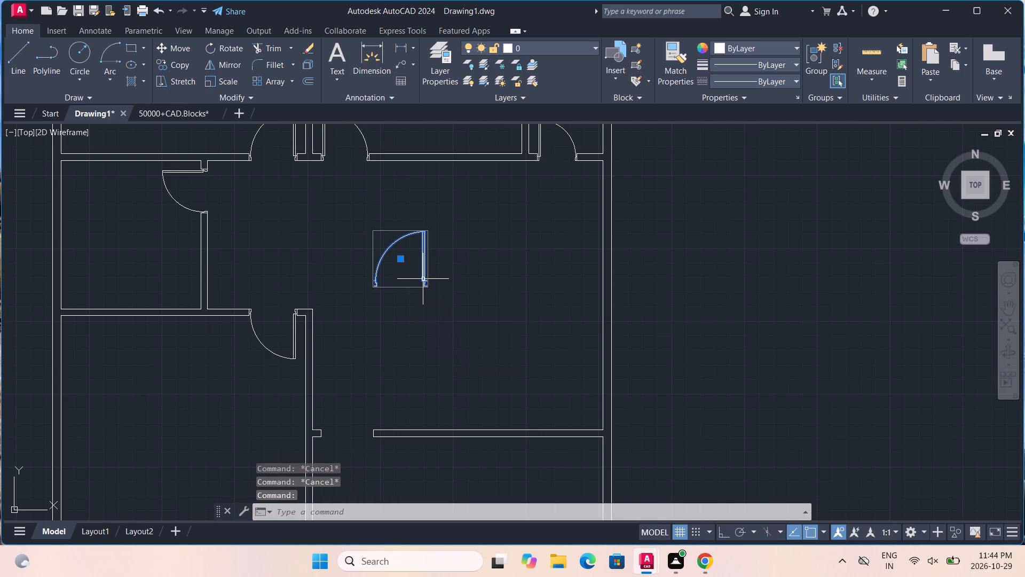
{"action": "type", "text": "mi"}
{"action": "key", "text": "Return"}
{"action": "left_click", "coordinate": [419, 284]}
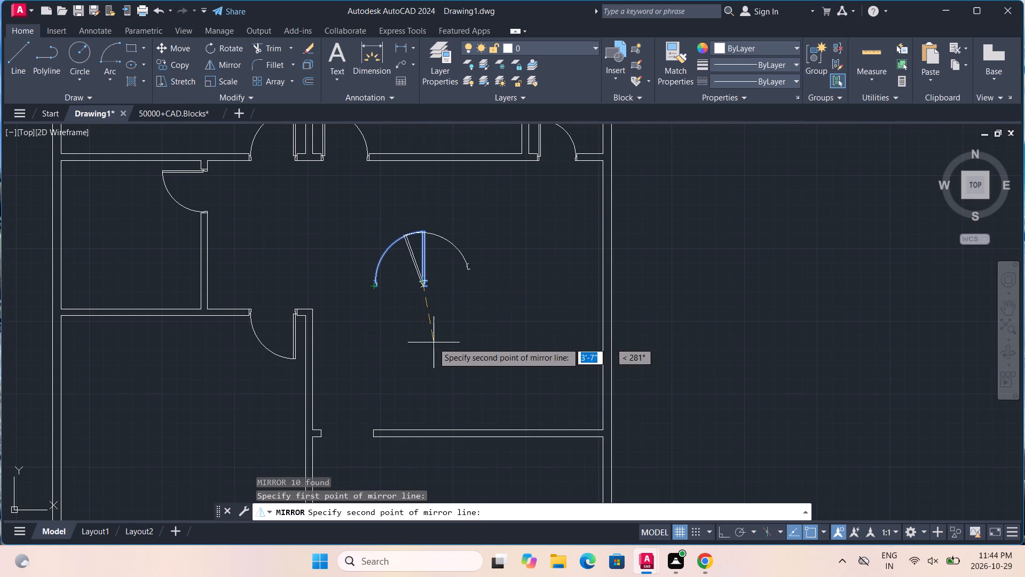
{"action": "left_click", "coordinate": [422, 326]}
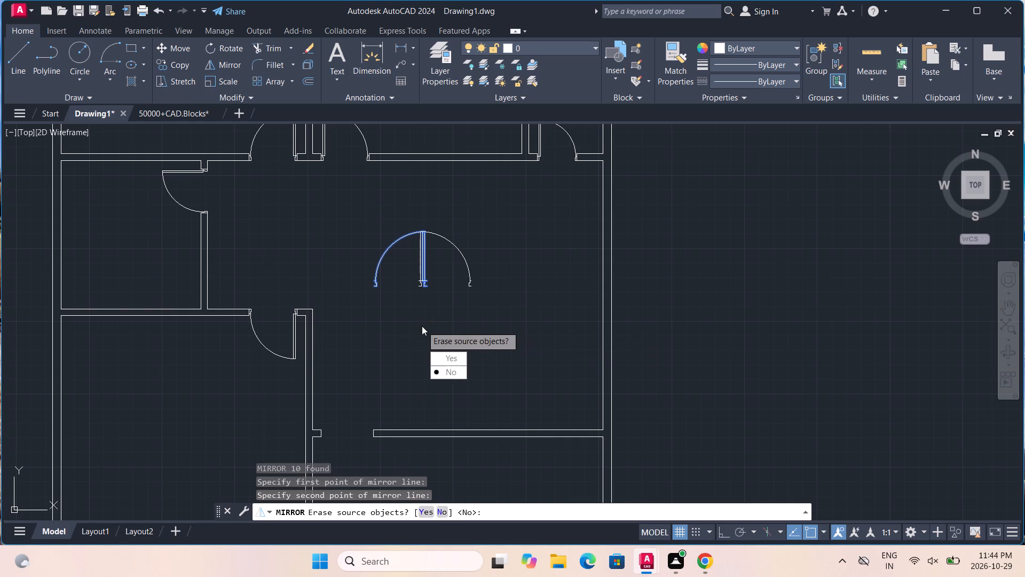
{"action": "left_click_drag", "start_coordinate": [441, 353], "coordinate": [422, 326]}
Align the mirrored door with the hall-to-verandah wall opening, matching both jamb ends to the opening's lower corners and scaling it to fit.
{"action": "scroll", "coordinate": [421, 301], "scroll_direction": "up", "scroll_amount": 2}
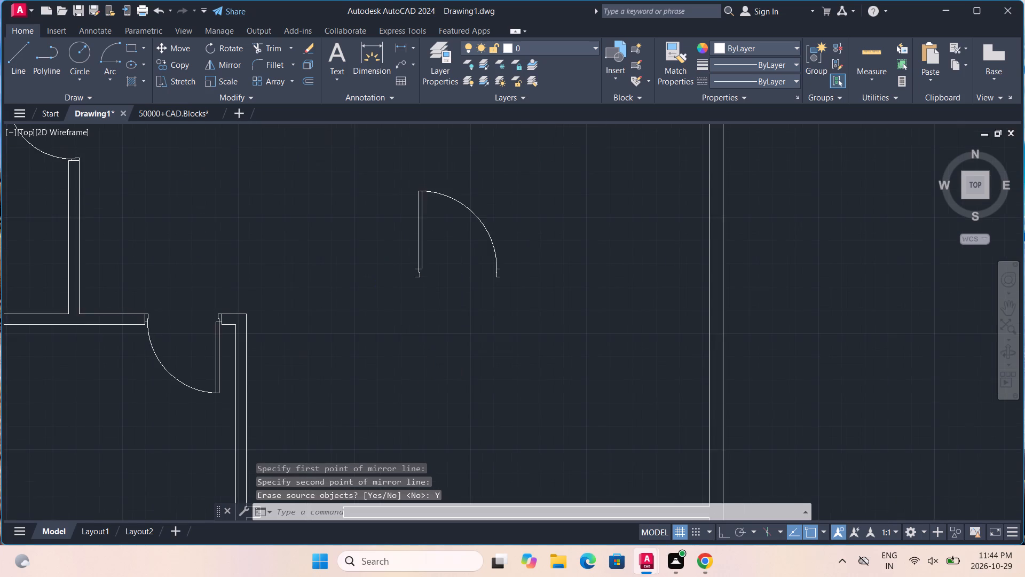
{"action": "left_click", "coordinate": [417, 263]}
{"action": "type", "text": "al"}
{"action": "key", "text": "Return"}
{"action": "scroll", "coordinate": [410, 257], "scroll_direction": "up", "scroll_amount": 5}
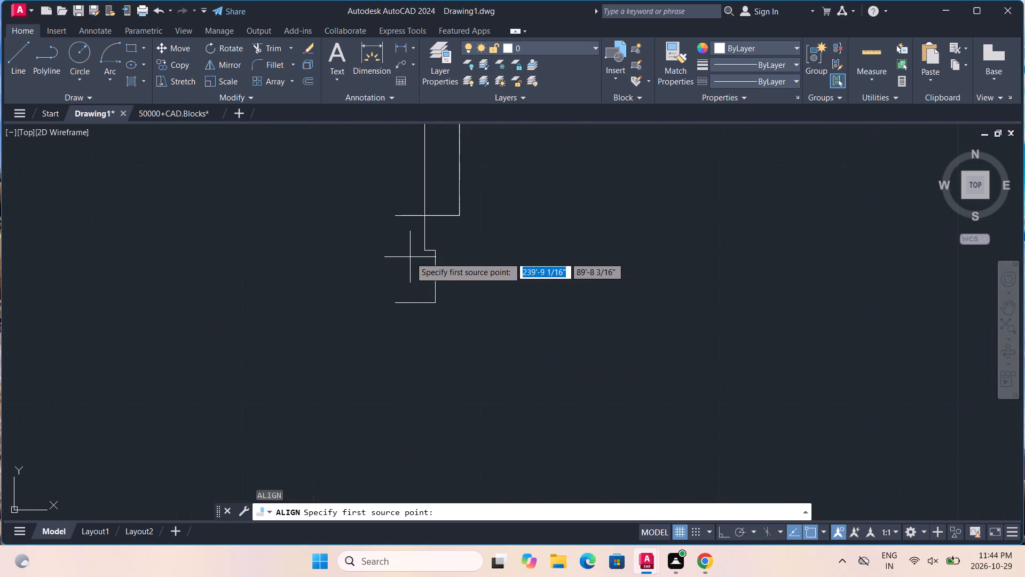
{"action": "left_click", "coordinate": [398, 302]}
{"action": "scroll", "coordinate": [398, 302], "scroll_direction": "down", "scroll_amount": 6}
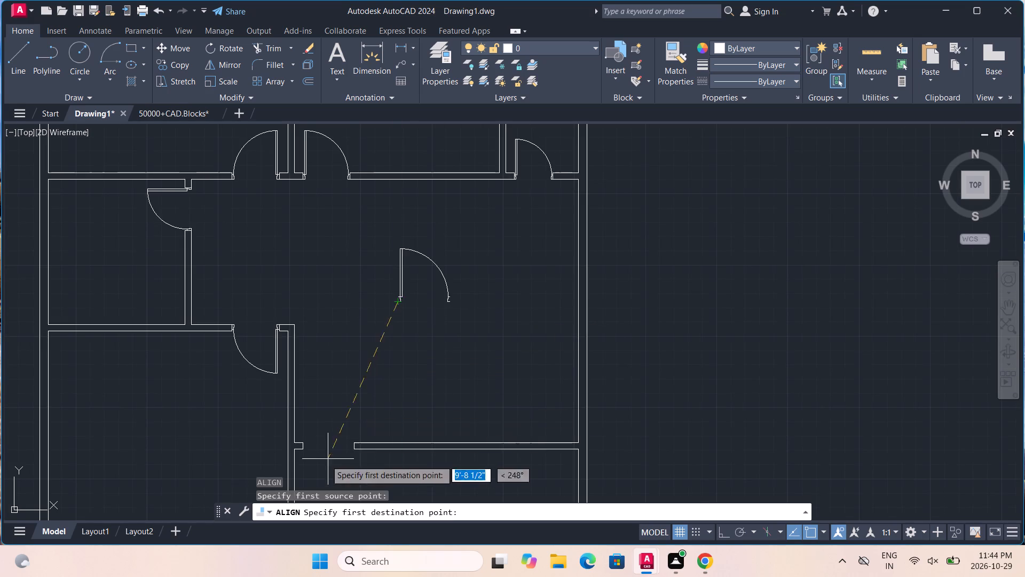
{"action": "scroll", "coordinate": [301, 449], "scroll_direction": "up", "scroll_amount": 7}
{"action": "middle_click_drag", "start_coordinate": [310, 428], "coordinate": [387, 316]}
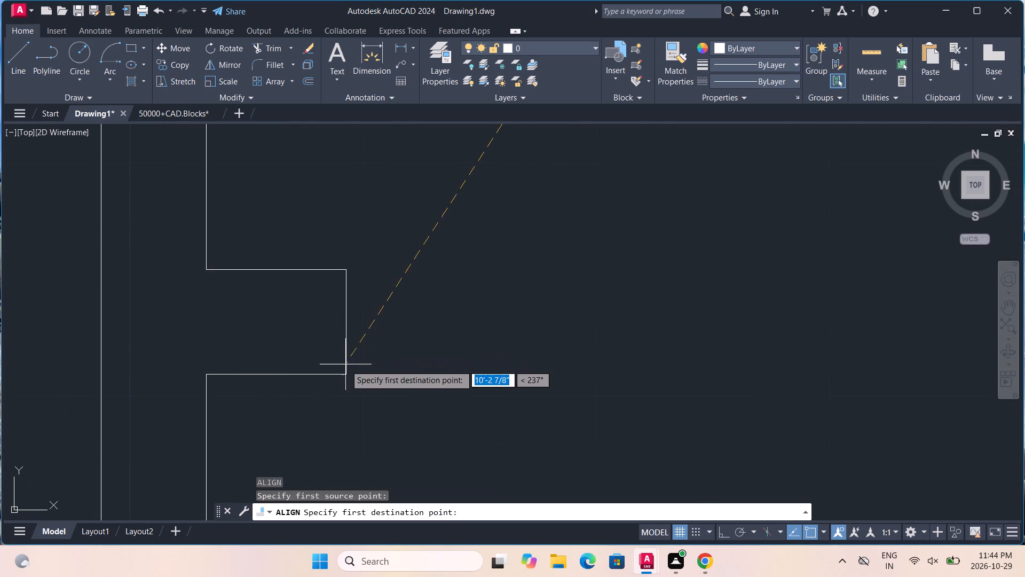
{"action": "left_click", "coordinate": [345, 374]}
{"action": "scroll", "coordinate": [345, 374], "scroll_direction": "down", "scroll_amount": 10}
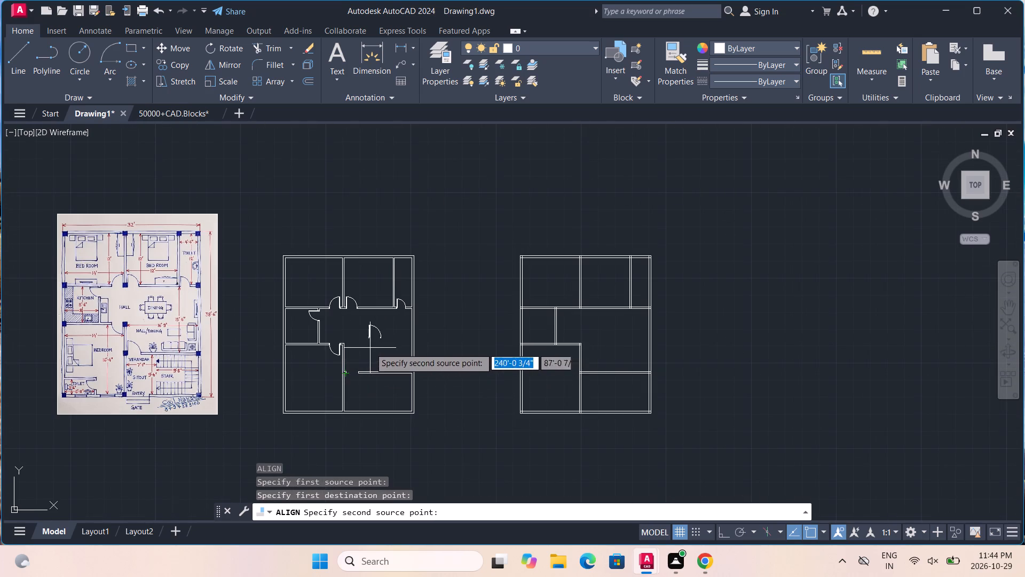
{"action": "scroll", "coordinate": [385, 338], "scroll_direction": "up", "scroll_amount": 7}
{"action": "scroll", "coordinate": [204, 377], "scroll_direction": "up", "scroll_amount": 2}
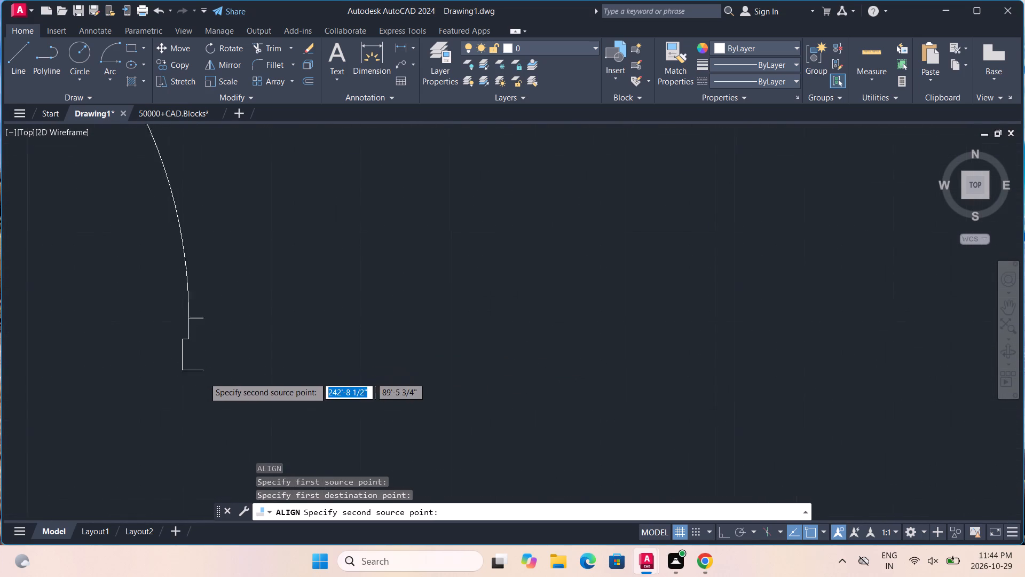
{"action": "scroll", "coordinate": [204, 377], "scroll_direction": "up", "scroll_amount": 4}
{"action": "left_click", "coordinate": [172, 309]}
{"action": "scroll", "coordinate": [172, 309], "scroll_direction": "down", "scroll_amount": 6}
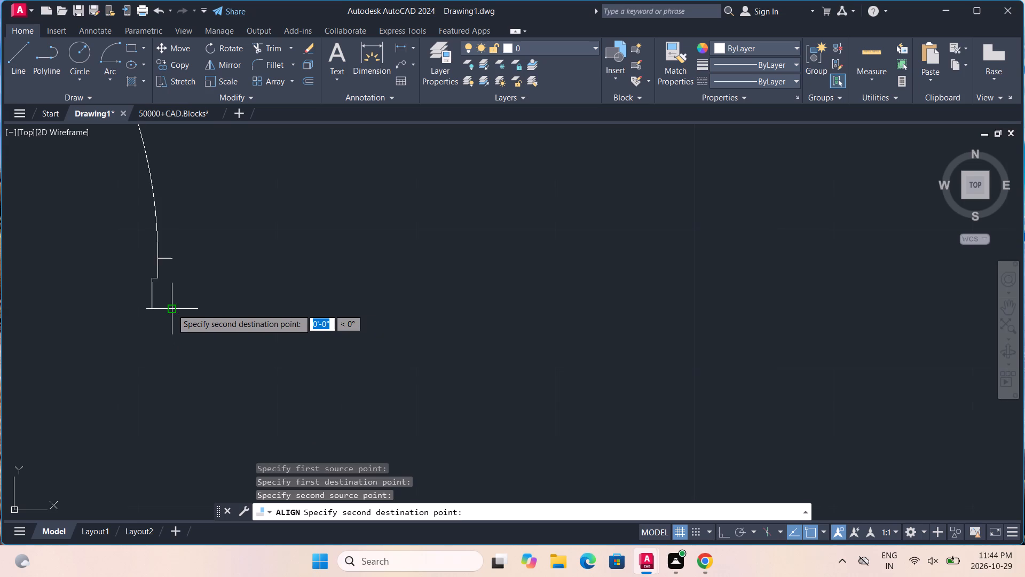
{"action": "scroll", "coordinate": [172, 309], "scroll_direction": "down", "scroll_amount": 11}
{"action": "scroll", "coordinate": [148, 332], "scroll_direction": "up", "scroll_amount": 3}
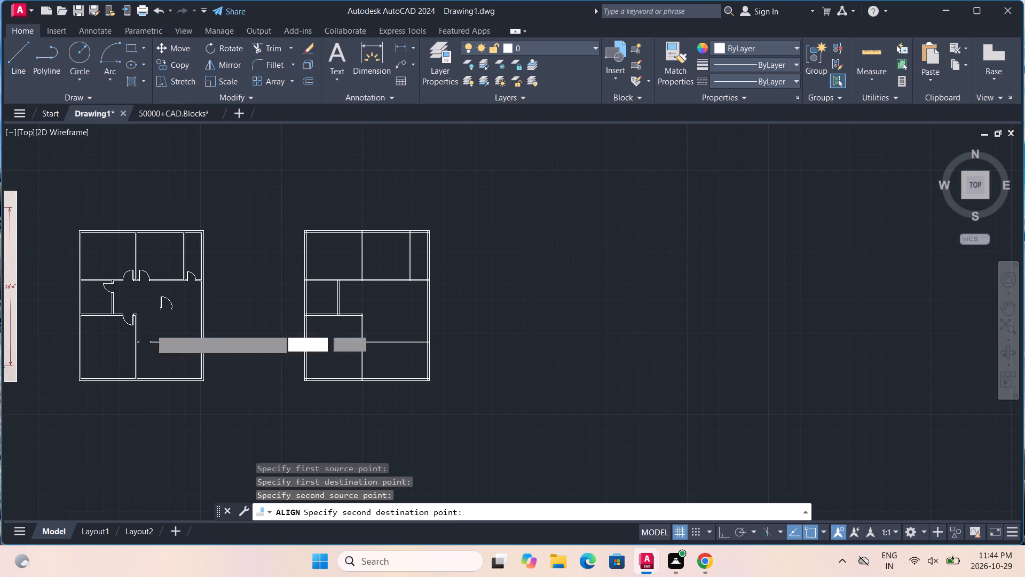
{"action": "scroll", "coordinate": [151, 329], "scroll_direction": "up", "scroll_amount": 3}
{"action": "middle_click_drag", "start_coordinate": [169, 369], "coordinate": [241, 271]}
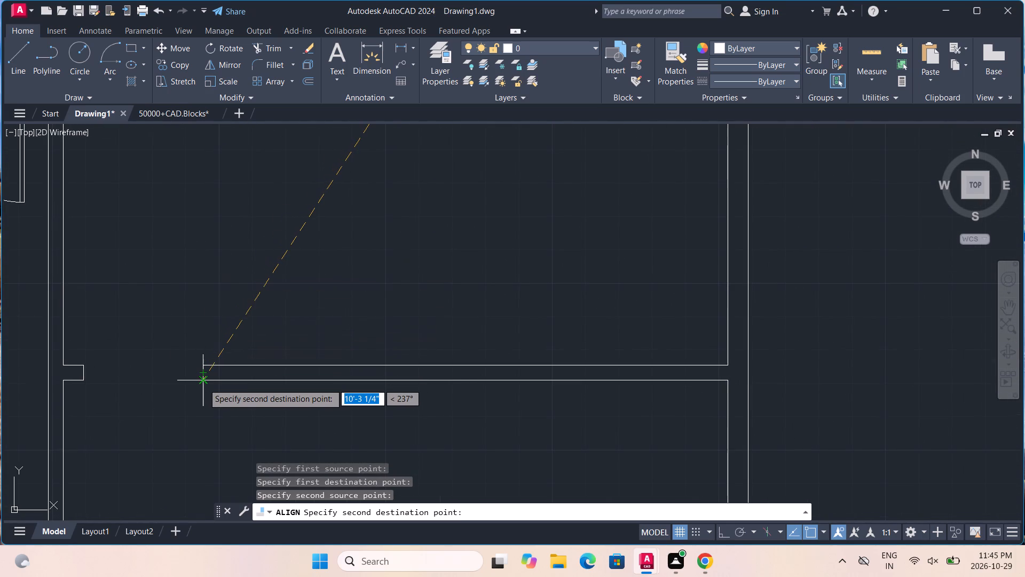
{"action": "scroll", "coordinate": [204, 383], "scroll_direction": "up", "scroll_amount": 4}
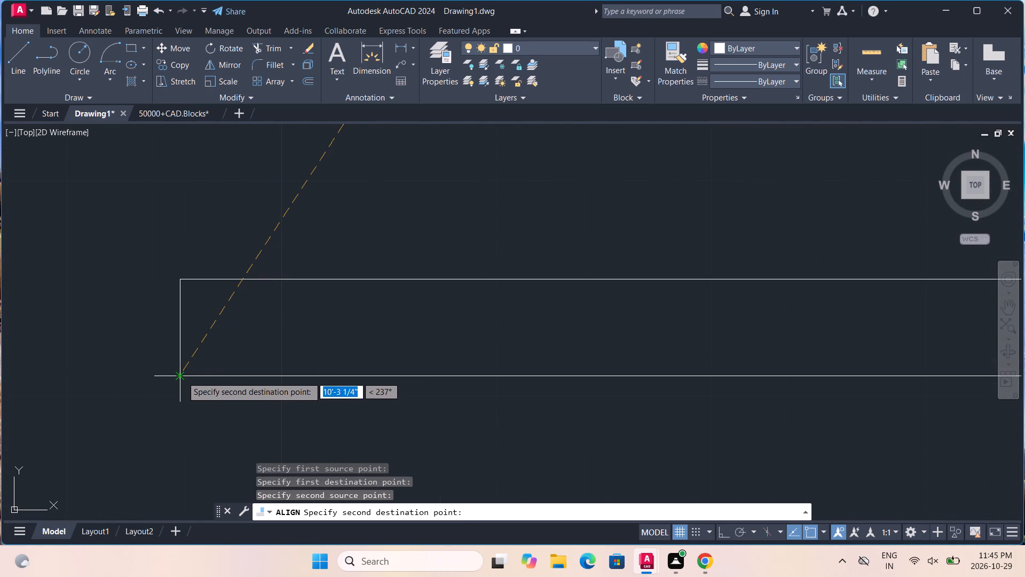
{"action": "scroll", "coordinate": [182, 377], "scroll_direction": "up", "scroll_amount": 5}
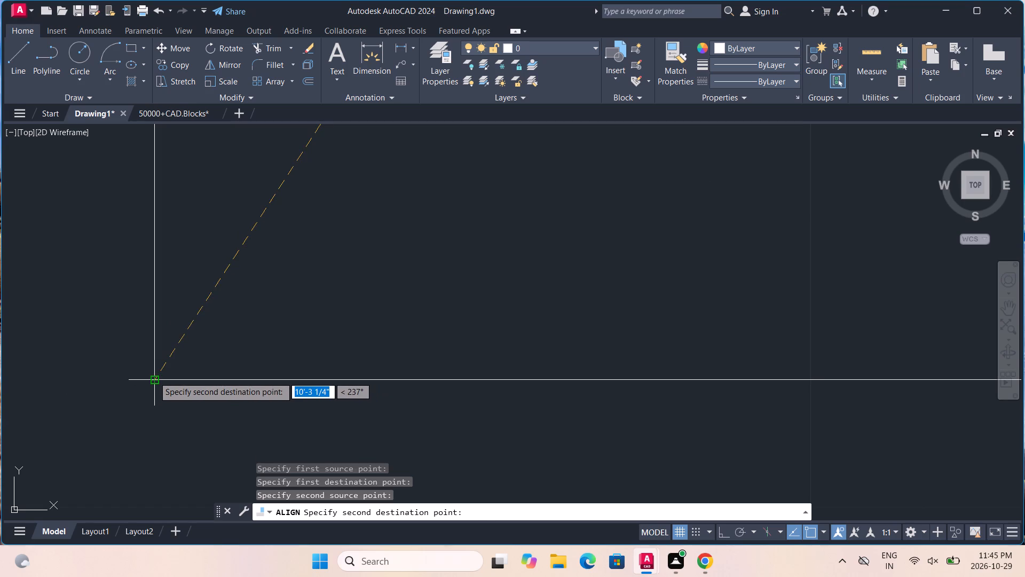
{"action": "left_click", "coordinate": [154, 377]}
{"action": "scroll", "coordinate": [154, 377], "scroll_direction": "down", "scroll_amount": 11}
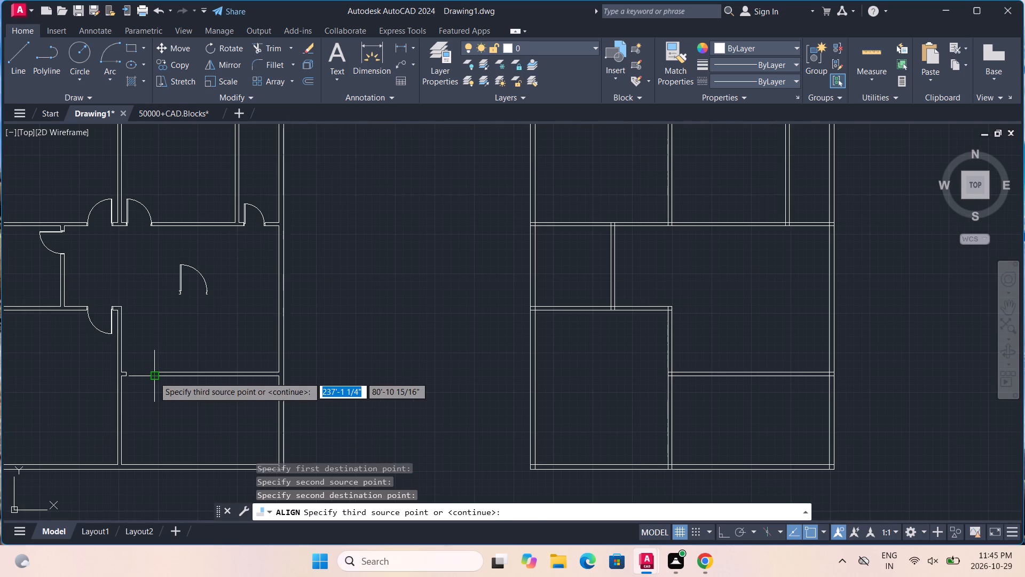
{"action": "key", "text": "Return"}
{"action": "left_click_drag", "start_coordinate": [167, 405], "coordinate": [154, 377]}
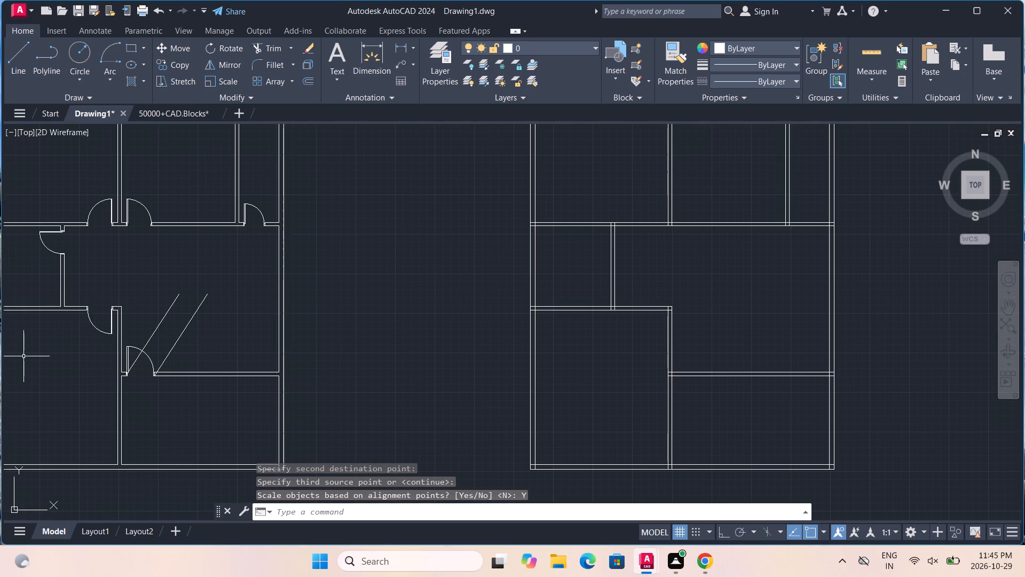
Compare the reference plan's rooms, doors, stair and labels with the drafted floor plan.
{"action": "scroll", "coordinate": [16, 262], "scroll_direction": "down", "scroll_amount": 5}
{"action": "middle_click_drag", "start_coordinate": [143, 288], "coordinate": [790, 365]}
{"action": "scroll", "coordinate": [570, 339], "scroll_direction": "up", "scroll_amount": 5}
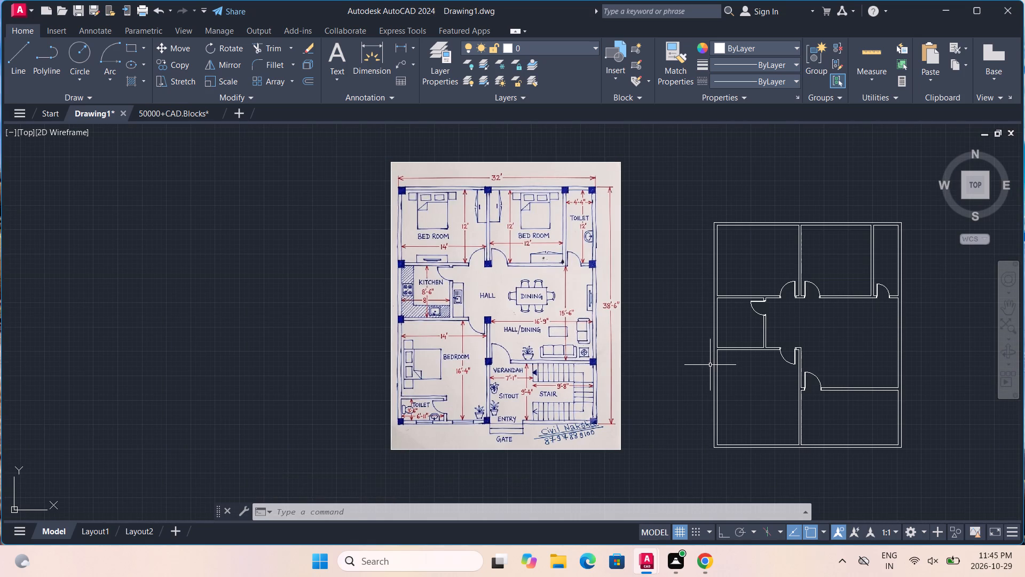
{"action": "middle_click_drag", "start_coordinate": [821, 388], "coordinate": [750, 321]}
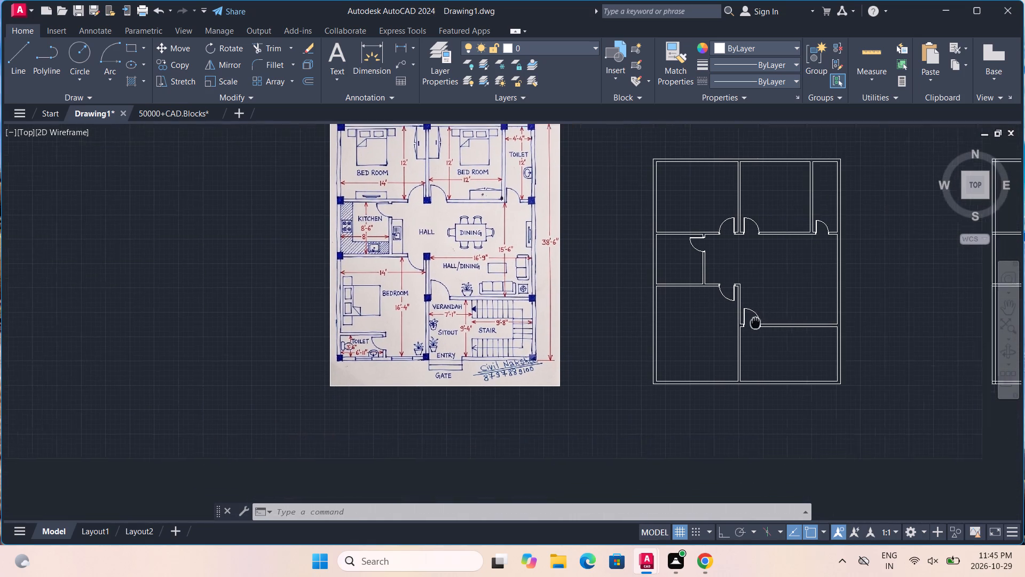
{"action": "middle_click_drag", "start_coordinate": [750, 321], "coordinate": [747, 321]}
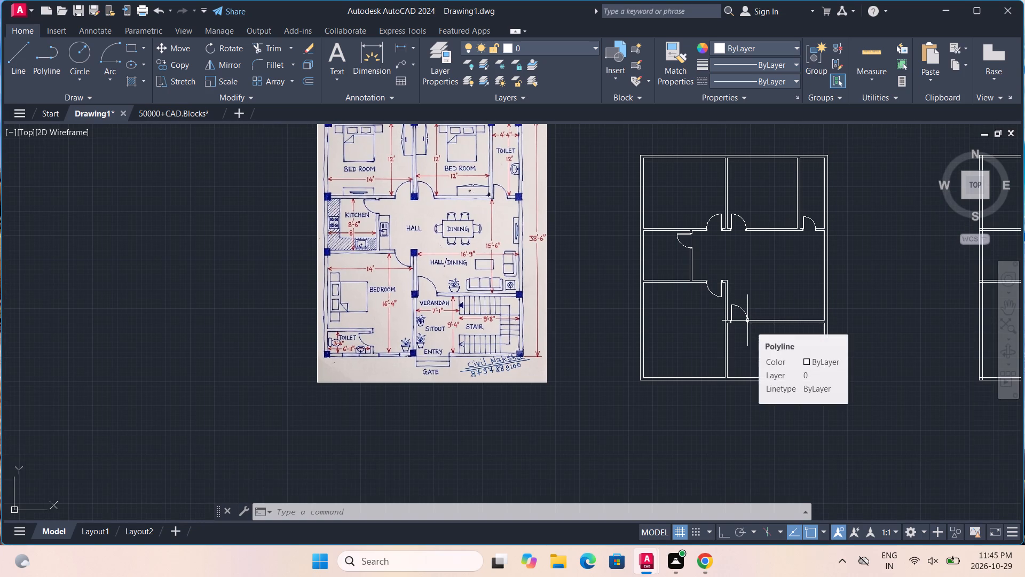
{"action": "scroll", "coordinate": [747, 319], "scroll_direction": "up", "scroll_amount": 1}
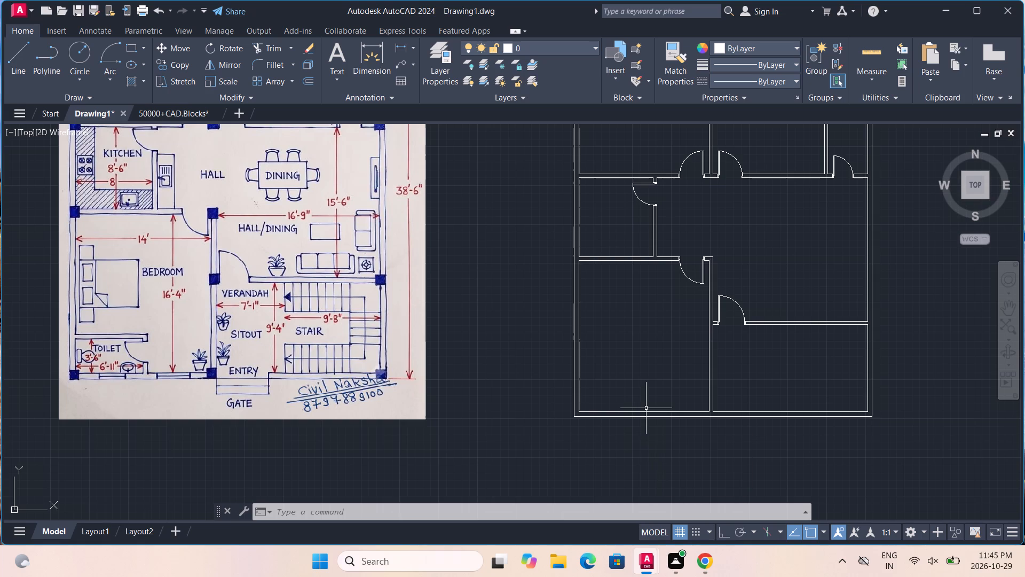
{"action": "scroll", "coordinate": [730, 386], "scroll_direction": "down", "scroll_amount": 1}
{"action": "scroll", "coordinate": [380, 389], "scroll_direction": "up", "scroll_amount": 2}
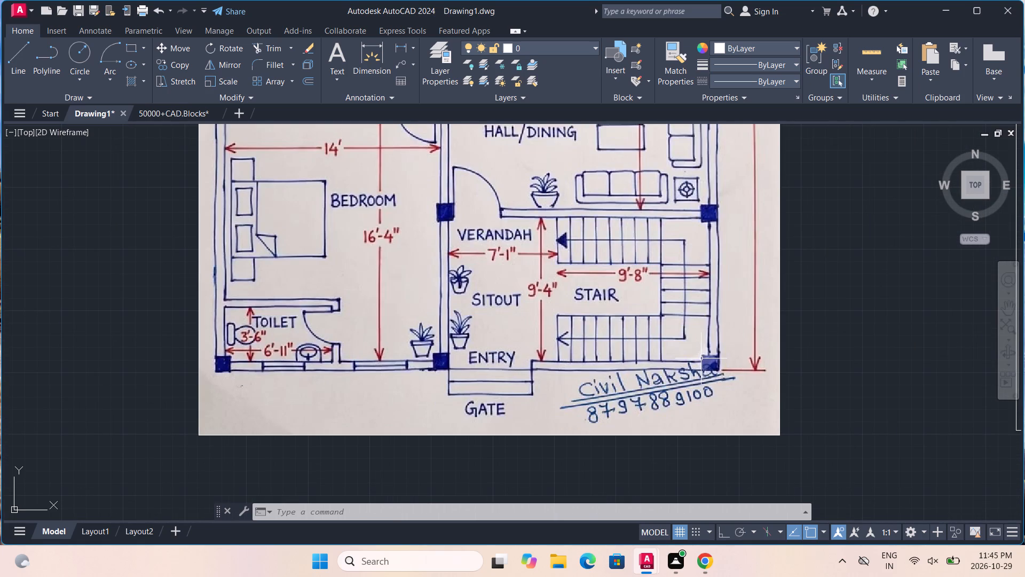
{"action": "scroll", "coordinate": [701, 358], "scroll_direction": "down", "scroll_amount": 1}
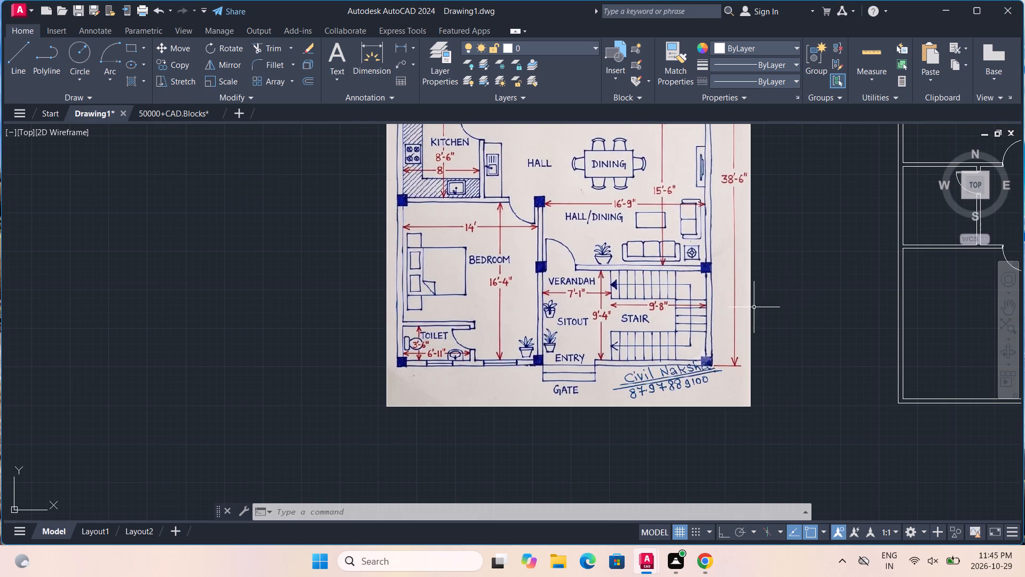
{"action": "middle_click_drag", "start_coordinate": [719, 316], "coordinate": [504, 412]}
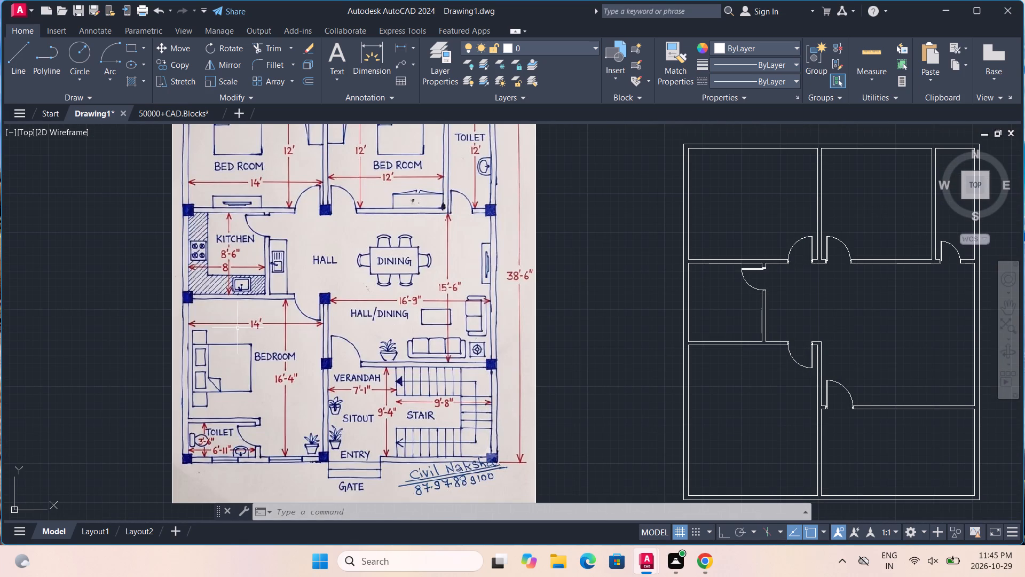
{"action": "scroll", "coordinate": [385, 280], "scroll_direction": "down", "scroll_amount": 1}
{"action": "scroll", "coordinate": [381, 233], "scroll_direction": "up", "scroll_amount": 1}
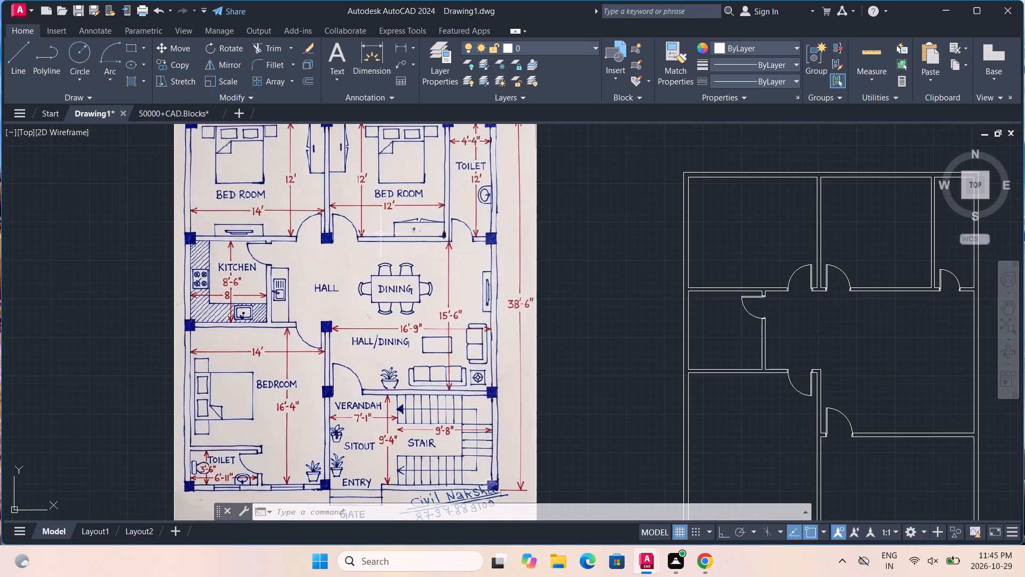
{"action": "scroll", "coordinate": [381, 233], "scroll_direction": "down", "scroll_amount": 1}
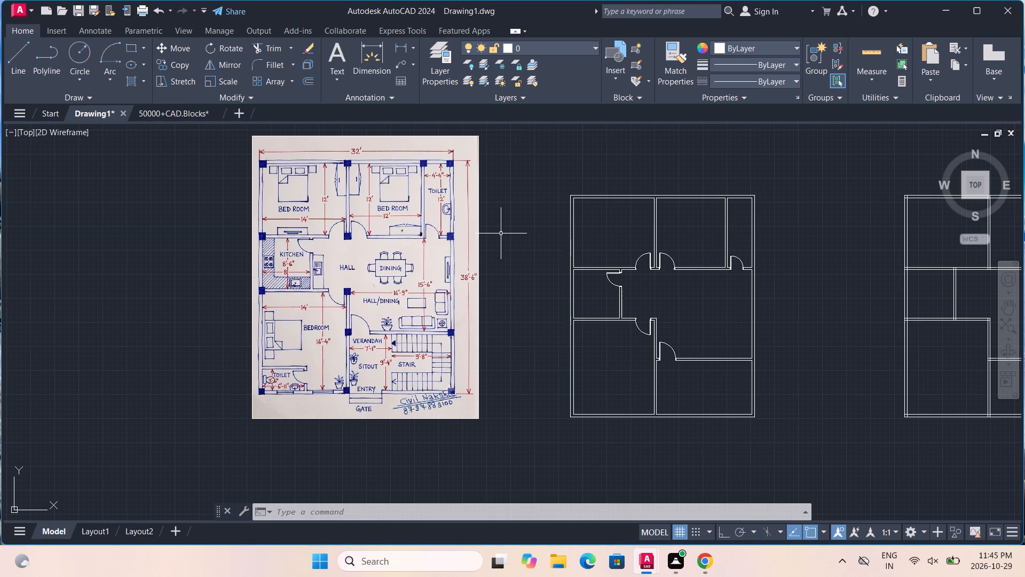
{"action": "scroll", "coordinate": [457, 235], "scroll_direction": "up", "scroll_amount": 1}
{"action": "scroll", "coordinate": [457, 235], "scroll_direction": "down", "scroll_amount": 1}
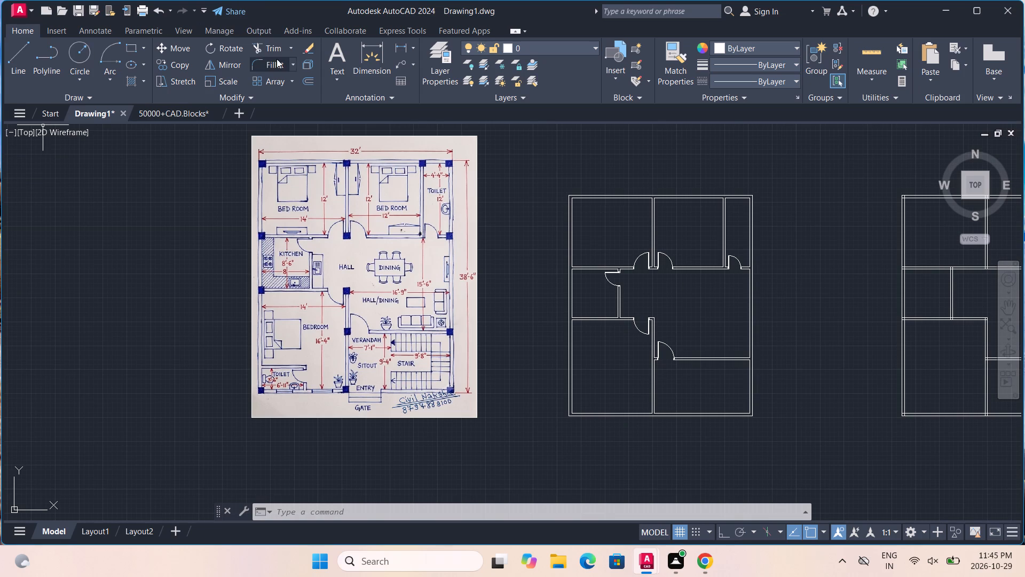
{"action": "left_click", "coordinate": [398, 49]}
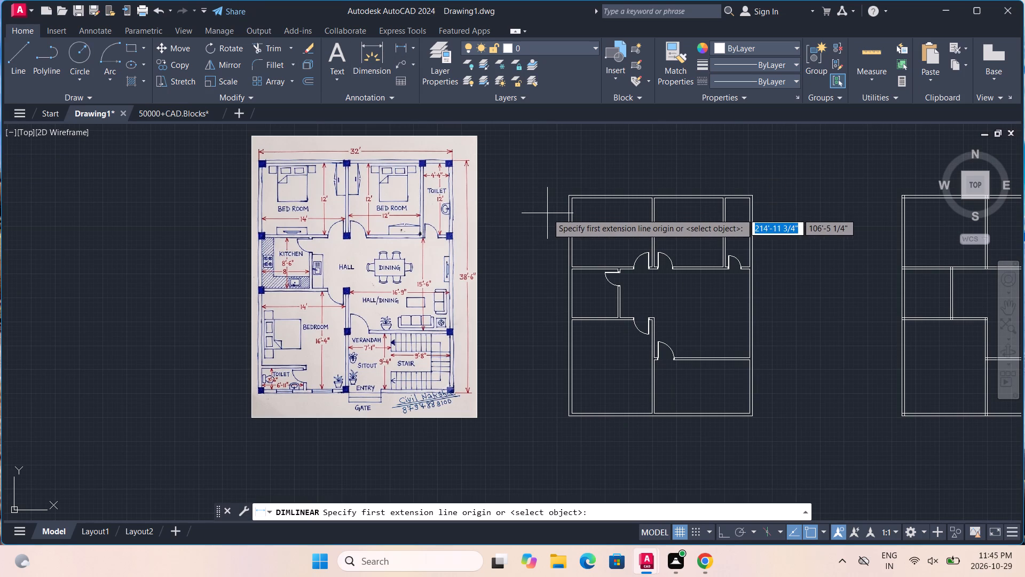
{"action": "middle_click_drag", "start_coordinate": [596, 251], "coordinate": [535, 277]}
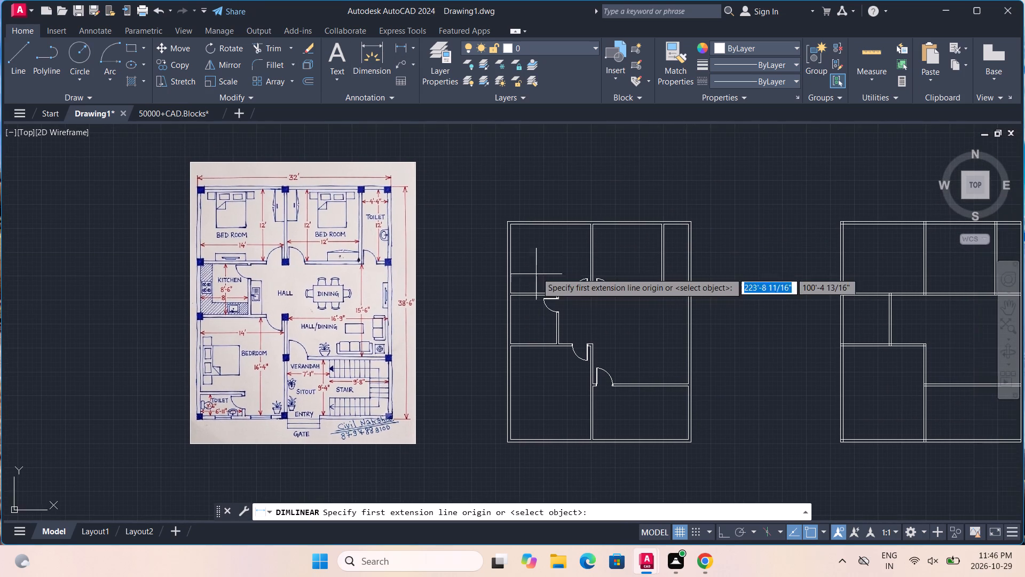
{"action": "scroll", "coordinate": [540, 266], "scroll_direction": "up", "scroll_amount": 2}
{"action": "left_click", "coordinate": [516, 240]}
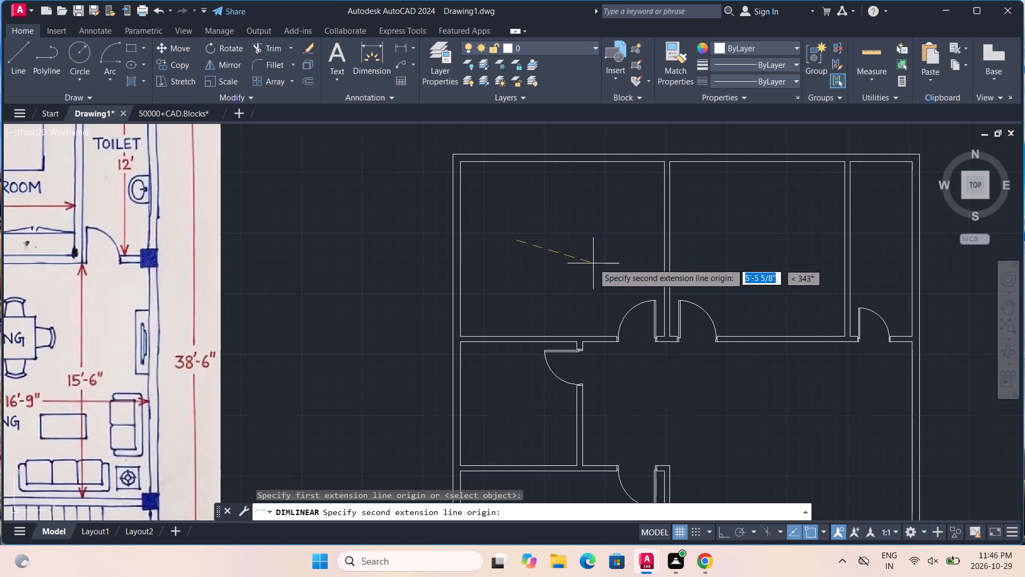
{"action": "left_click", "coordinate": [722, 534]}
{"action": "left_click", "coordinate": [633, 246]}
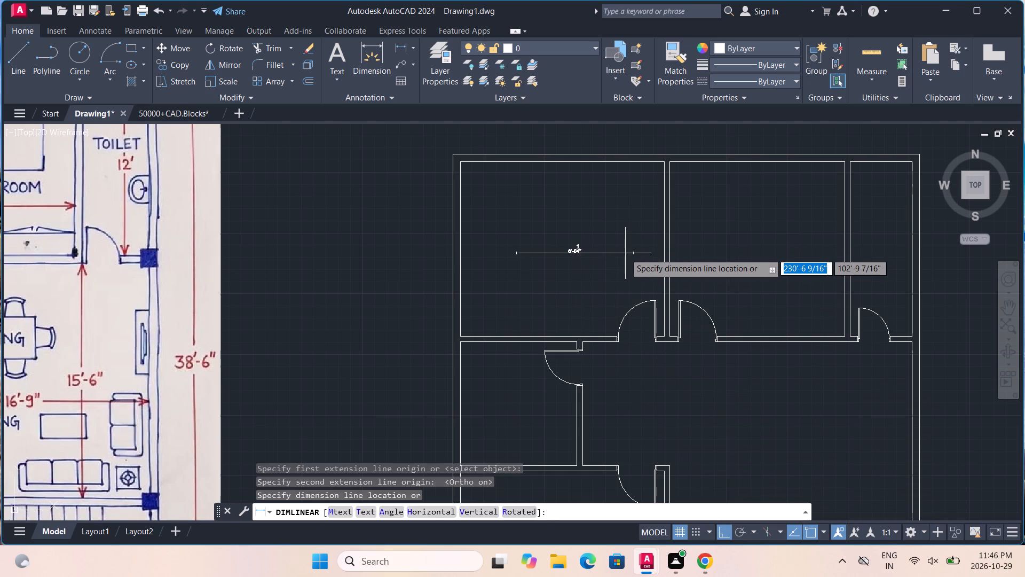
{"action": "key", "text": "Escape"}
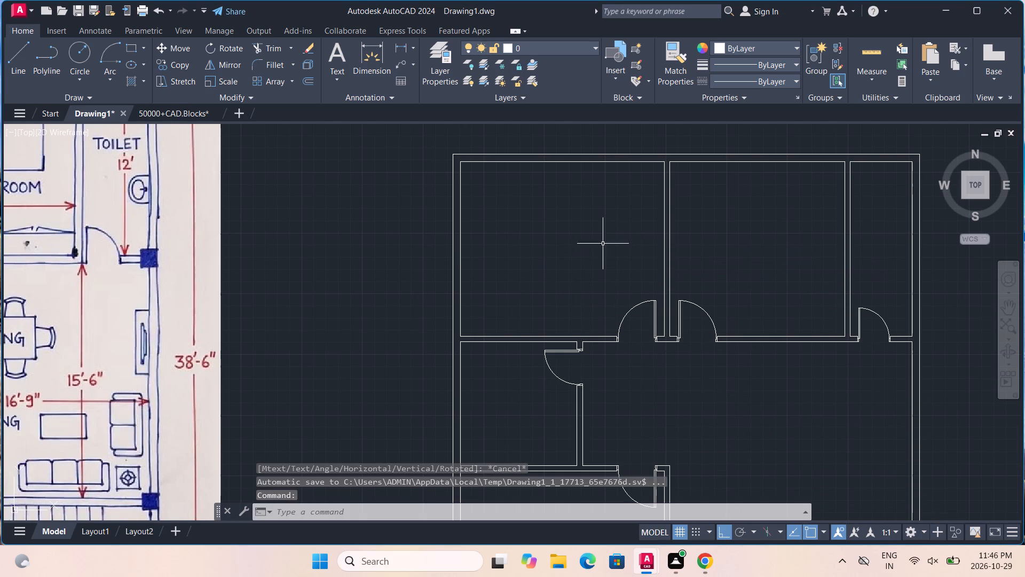
Add a multiline text label in the upper-left bedroom reading BEDROOM with 14' X 12' on the second line.
{"action": "left_click", "coordinate": [335, 53]}
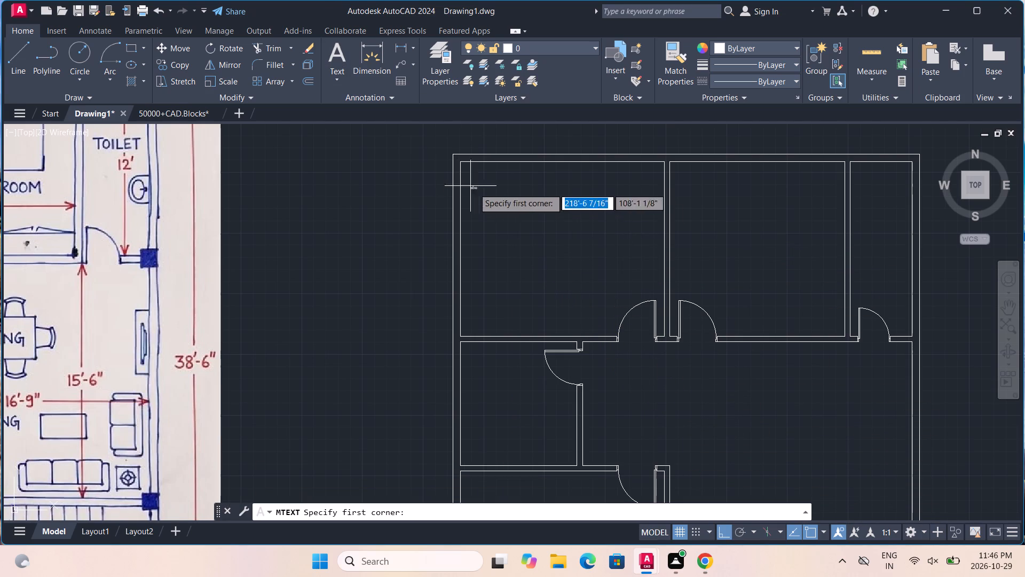
{"action": "left_click", "coordinate": [492, 210]}
{"action": "left_click", "coordinate": [591, 246]}
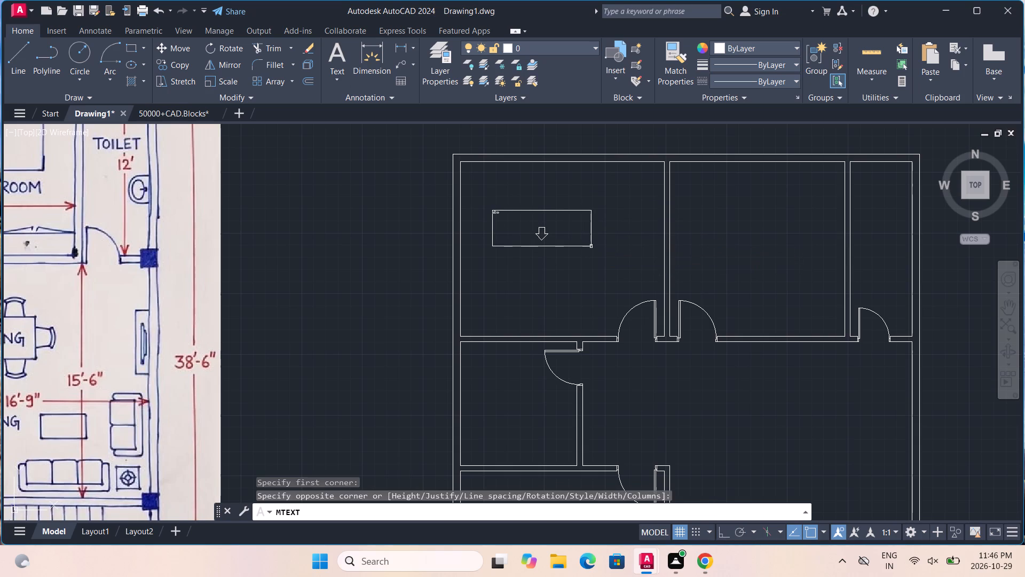
{"action": "scroll", "coordinate": [591, 246], "scroll_direction": "up", "scroll_amount": 3}
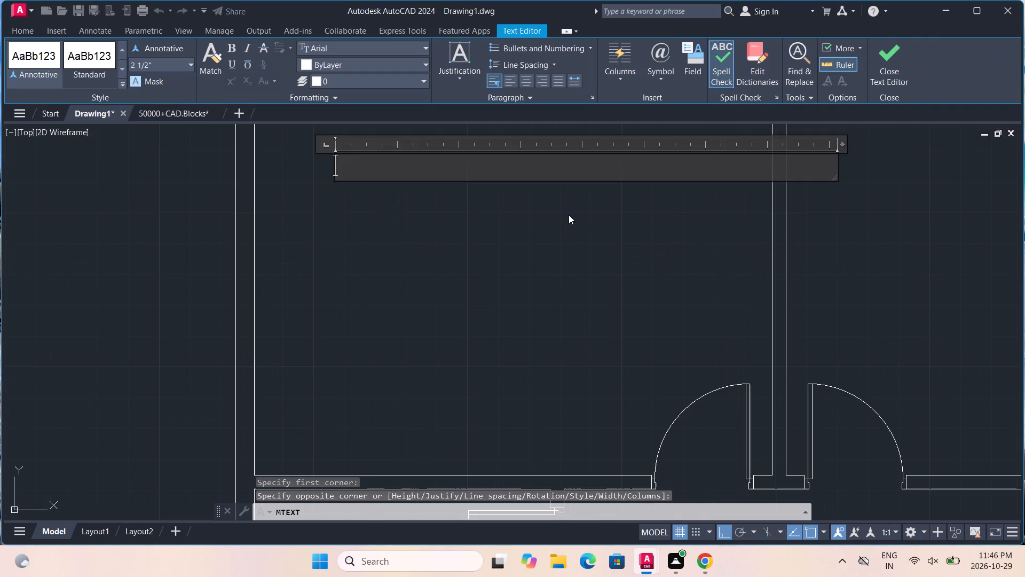
{"action": "type", "text": "bed"}
{"action": "key", "text": "BackSpace"}
{"action": "key", "text": "BackSpace"}
{"action": "key", "text": "BackSpace"}
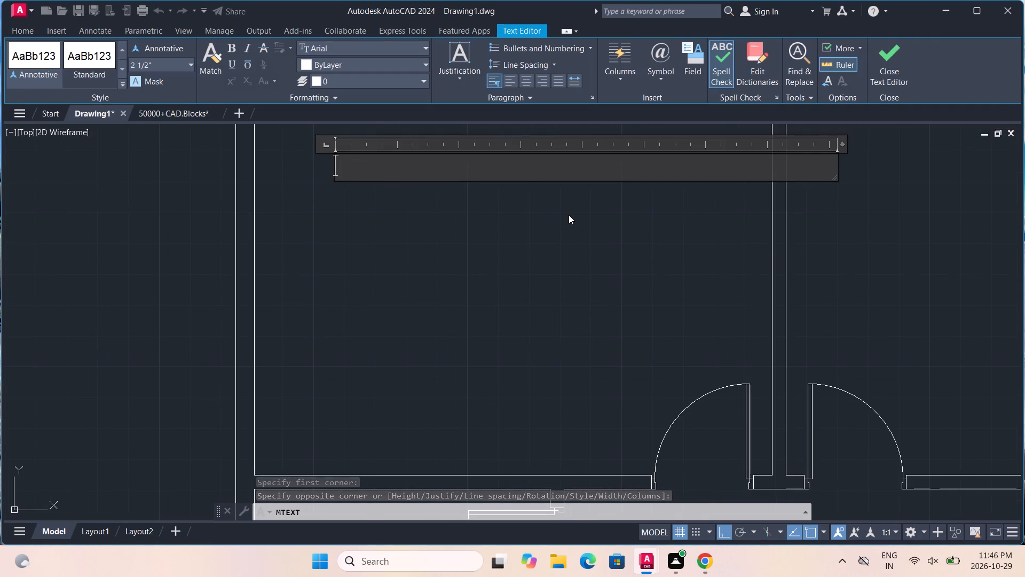
{"action": "type", "text": "BEDROOM"}
{"action": "key", "text": "Return"}
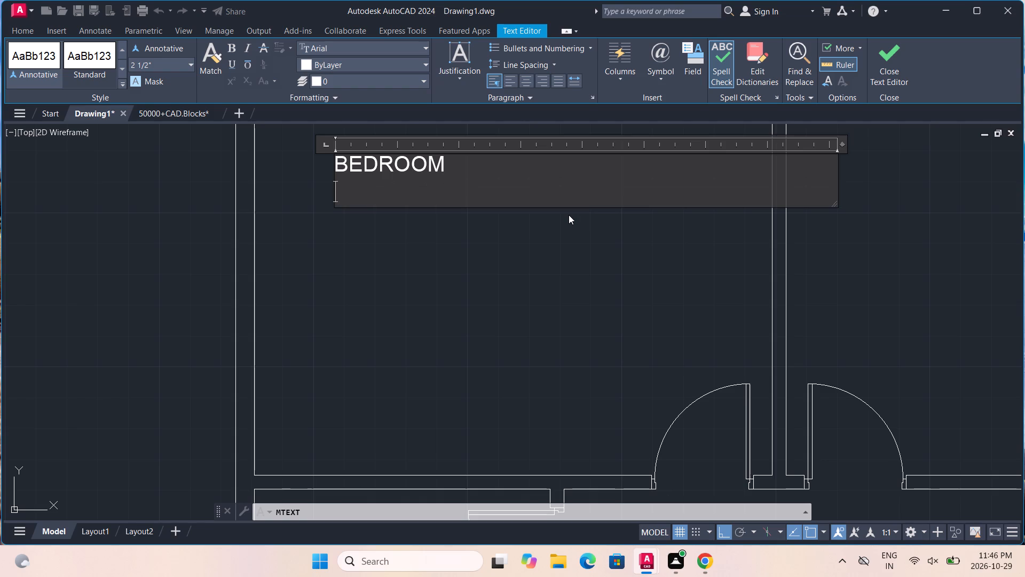
{"action": "scroll", "coordinate": [569, 215], "scroll_direction": "down", "scroll_amount": 4}
{"action": "type", "text": "14' X 12'"}
{"action": "scroll", "coordinate": [570, 213], "scroll_direction": "up", "scroll_amount": 6}
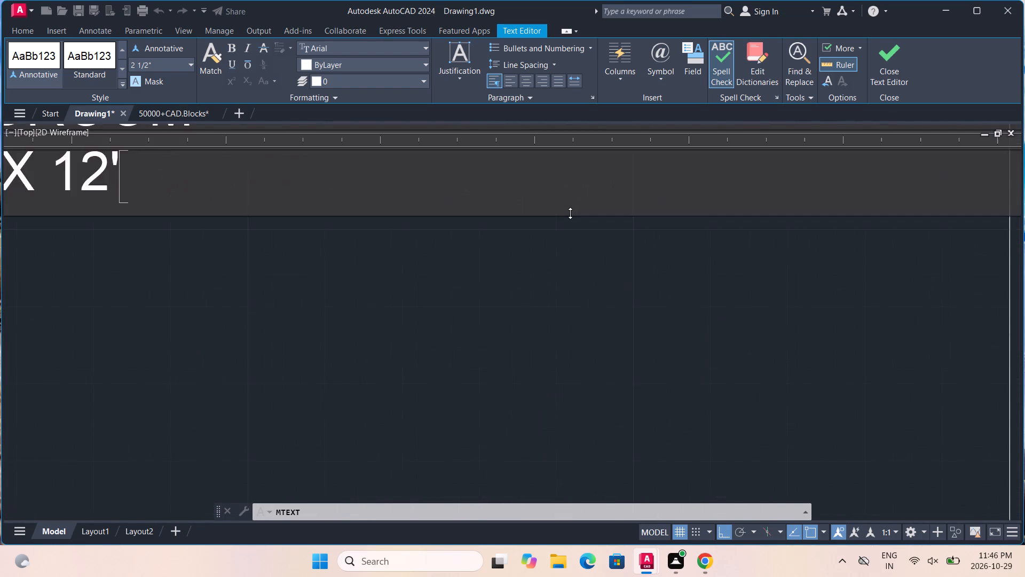
{"action": "scroll", "coordinate": [553, 214], "scroll_direction": "down", "scroll_amount": 4}
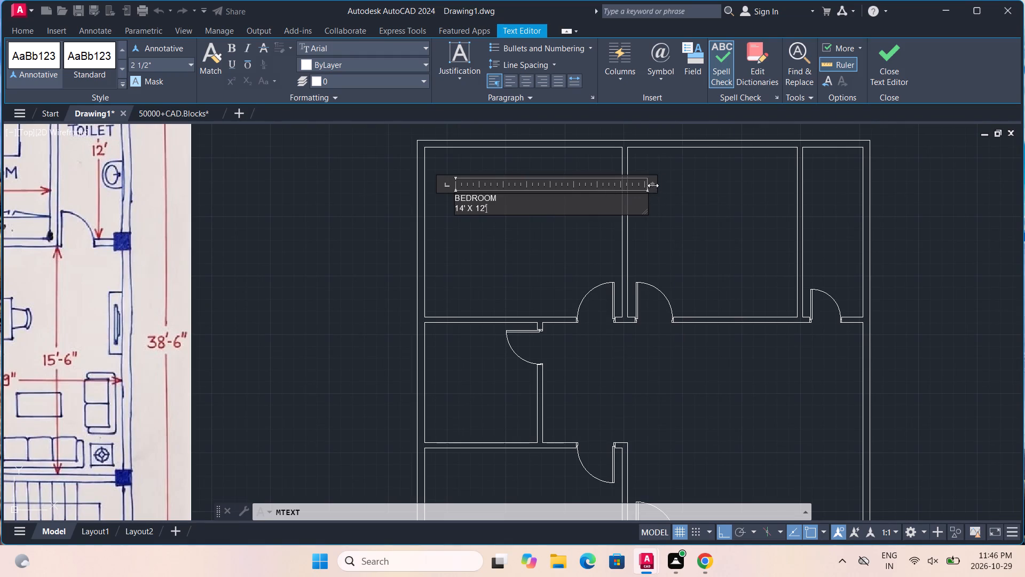
Narrow the label's text frame to fit BEDROOM and indent the 14' X 12' line by two spaces to centre it.
{"action": "left_click_drag", "start_coordinate": [652, 185], "coordinate": [505, 220]}
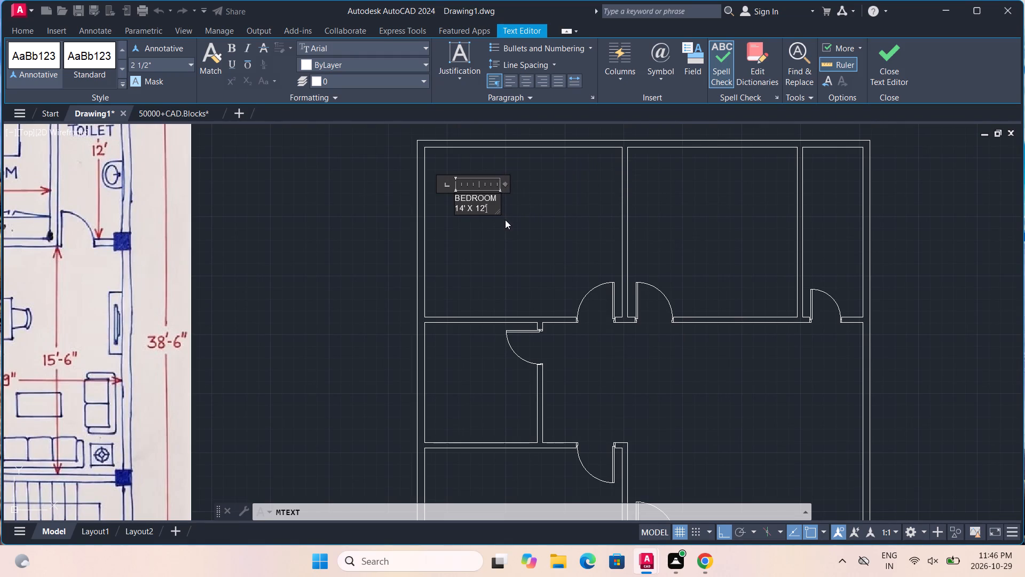
{"action": "scroll", "coordinate": [467, 210], "scroll_direction": "up", "scroll_amount": 3}
{"action": "left_click", "coordinate": [411, 207]}
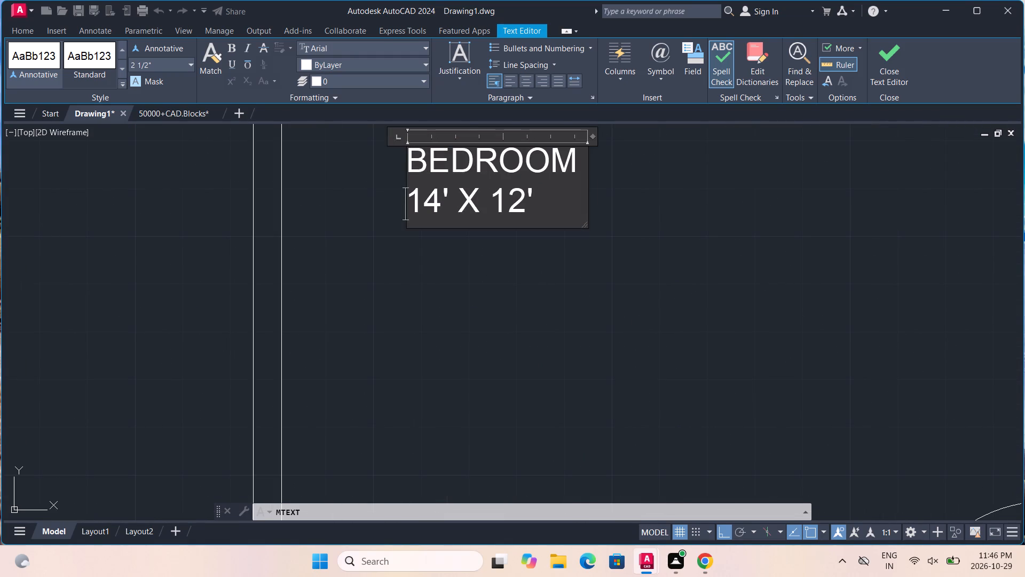
{"action": "key", "text": "space"}
{"action": "middle_click_drag", "start_coordinate": [469, 205], "coordinate": [488, 262]}
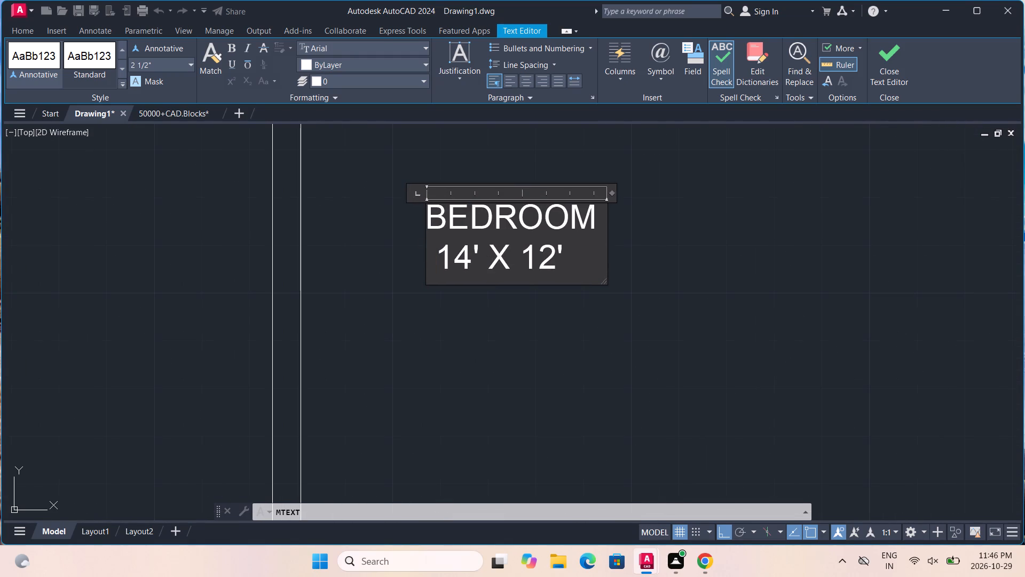
{"action": "key", "text": "space"}
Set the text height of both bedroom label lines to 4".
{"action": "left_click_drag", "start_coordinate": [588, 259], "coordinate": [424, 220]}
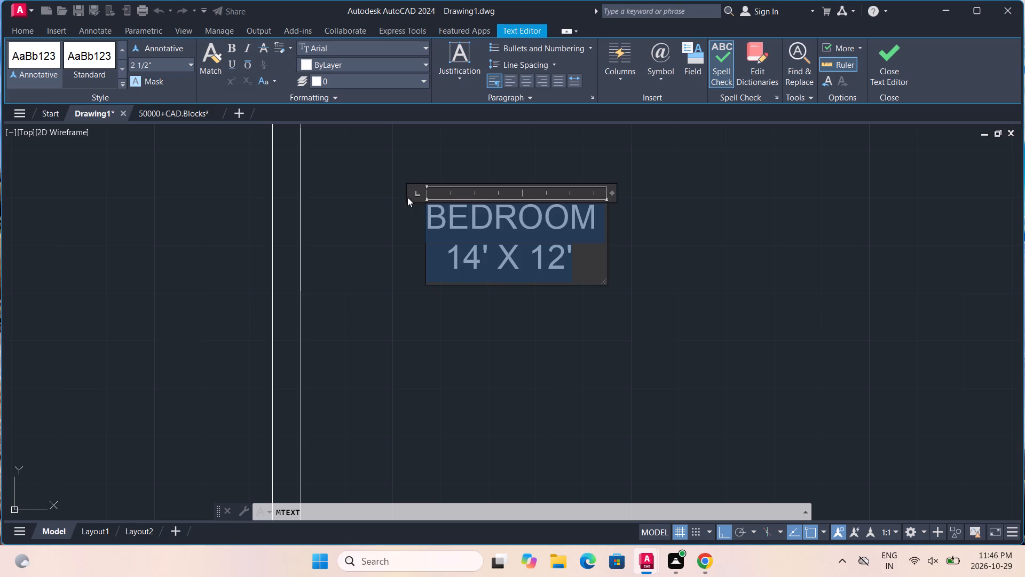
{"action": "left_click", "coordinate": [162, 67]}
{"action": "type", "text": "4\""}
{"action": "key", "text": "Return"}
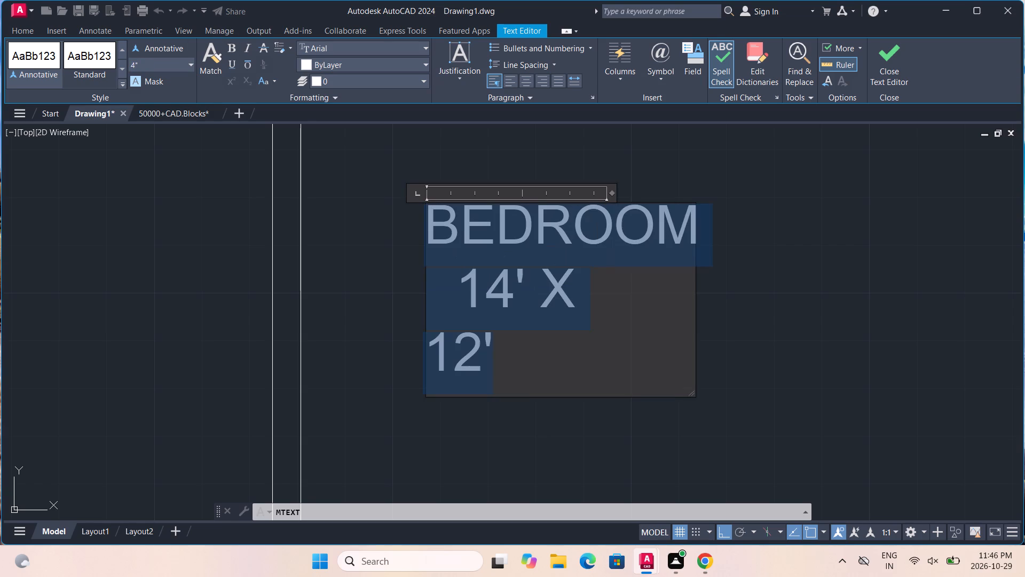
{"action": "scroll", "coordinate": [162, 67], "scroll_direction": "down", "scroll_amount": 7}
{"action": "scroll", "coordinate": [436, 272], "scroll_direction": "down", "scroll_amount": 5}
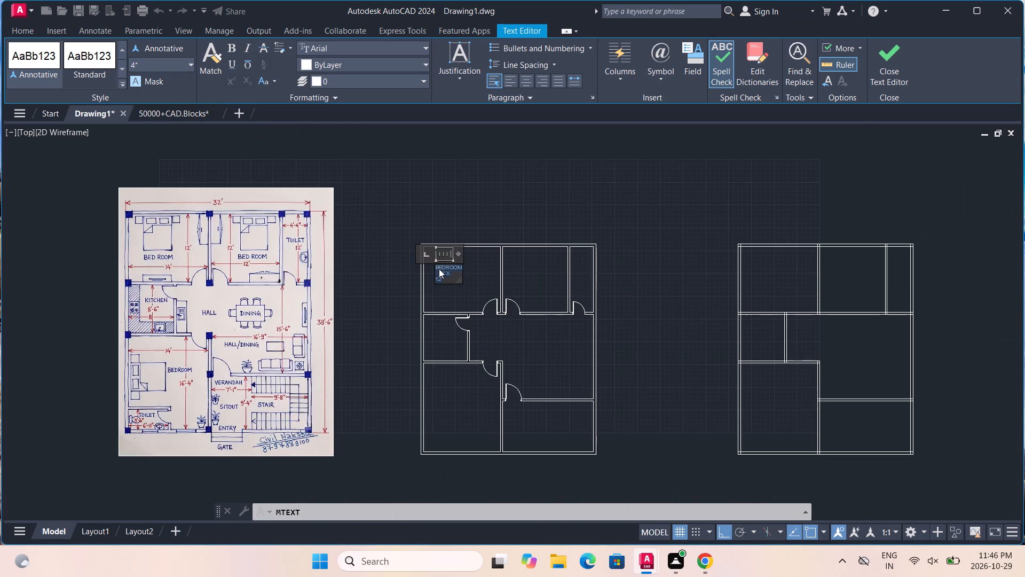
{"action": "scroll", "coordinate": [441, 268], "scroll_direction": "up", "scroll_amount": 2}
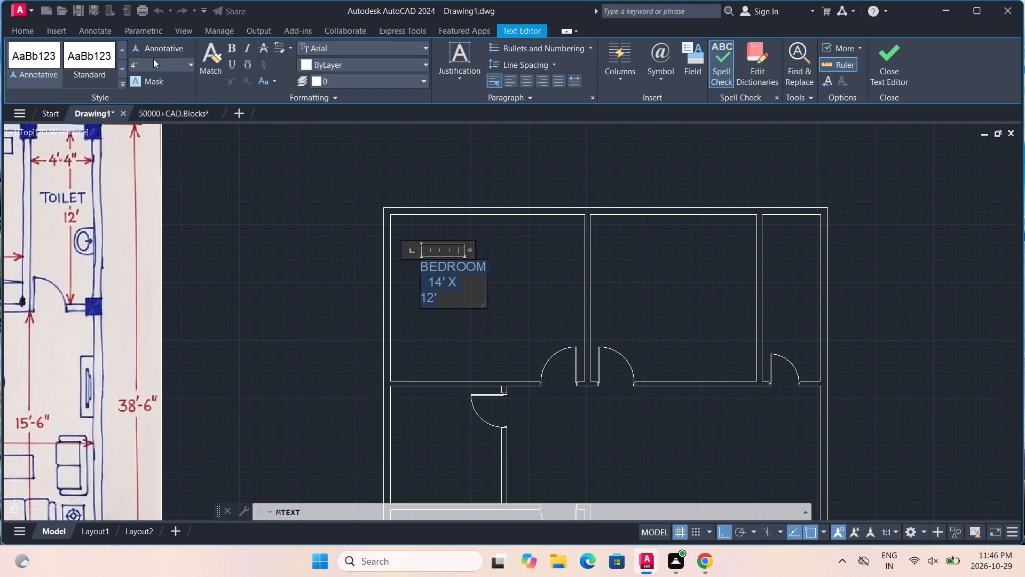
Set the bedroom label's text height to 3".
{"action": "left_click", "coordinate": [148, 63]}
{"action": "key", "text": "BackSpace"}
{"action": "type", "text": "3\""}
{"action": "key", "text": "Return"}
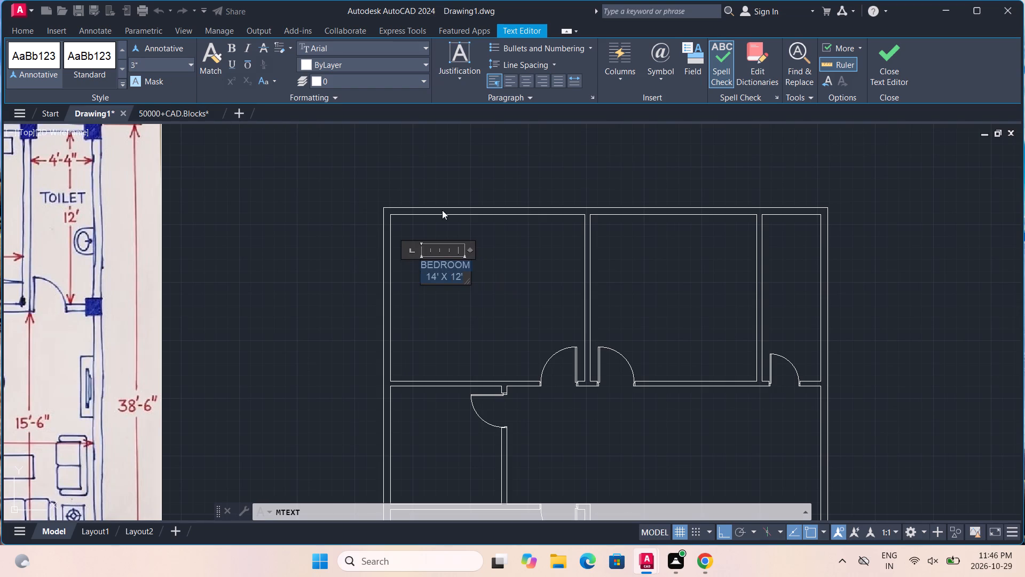
Make the bedroom label bold in the Times New Roman font and finish the text edit.
{"action": "left_click", "coordinate": [226, 44]}
{"action": "left_click", "coordinate": [344, 46]}
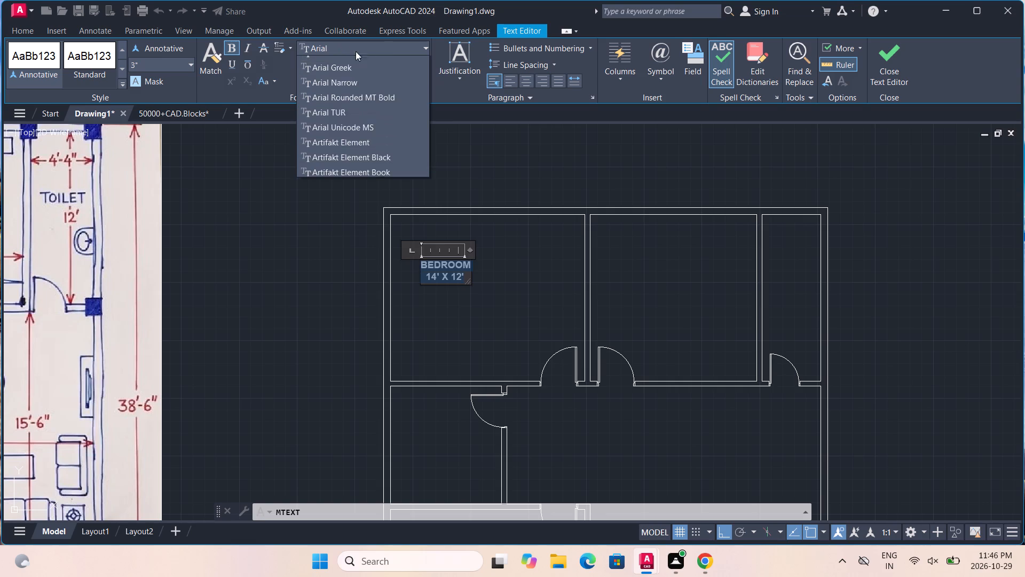
{"action": "scroll", "coordinate": [368, 149], "scroll_direction": "down", "scroll_amount": 16}
{"action": "scroll", "coordinate": [368, 151], "scroll_direction": "down", "scroll_amount": 9}
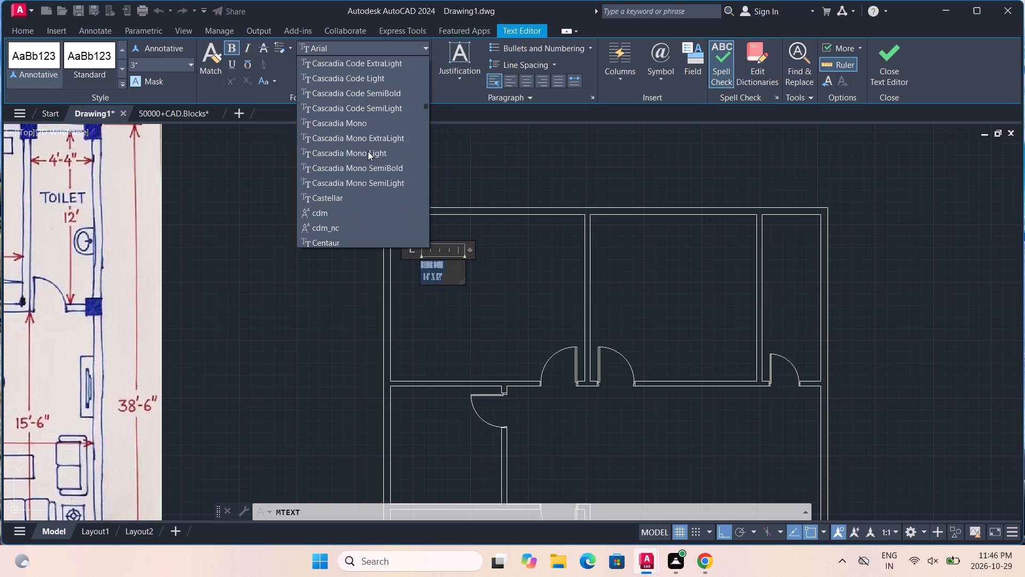
{"action": "scroll", "coordinate": [368, 151], "scroll_direction": "down", "scroll_amount": 20}
{"action": "scroll", "coordinate": [368, 151], "scroll_direction": "down", "scroll_amount": 15}
{"action": "scroll", "coordinate": [368, 151], "scroll_direction": "down", "scroll_amount": 9}
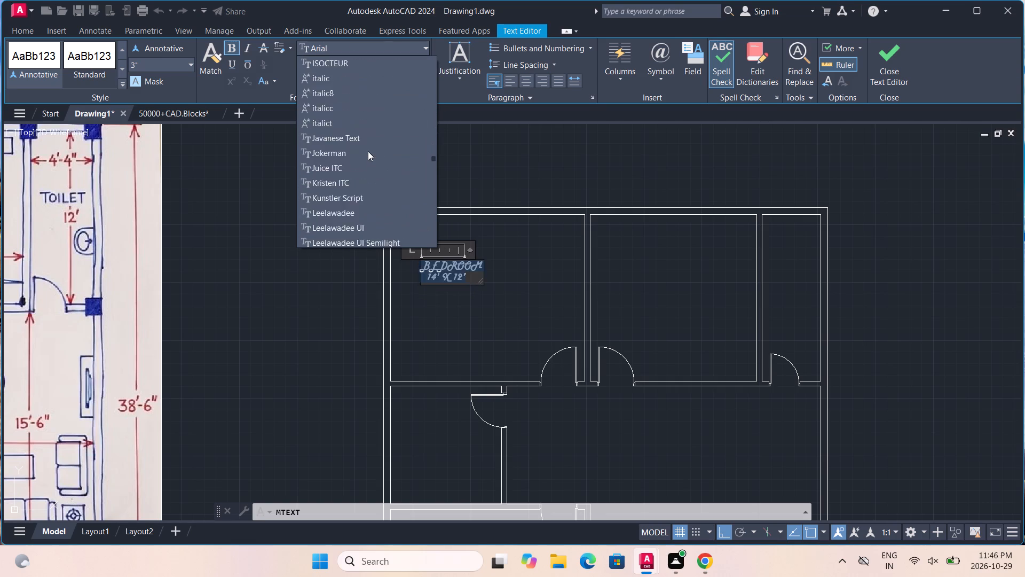
{"action": "scroll", "coordinate": [368, 151], "scroll_direction": "down", "scroll_amount": 18}
{"action": "scroll", "coordinate": [368, 151], "scroll_direction": "down", "scroll_amount": 15}
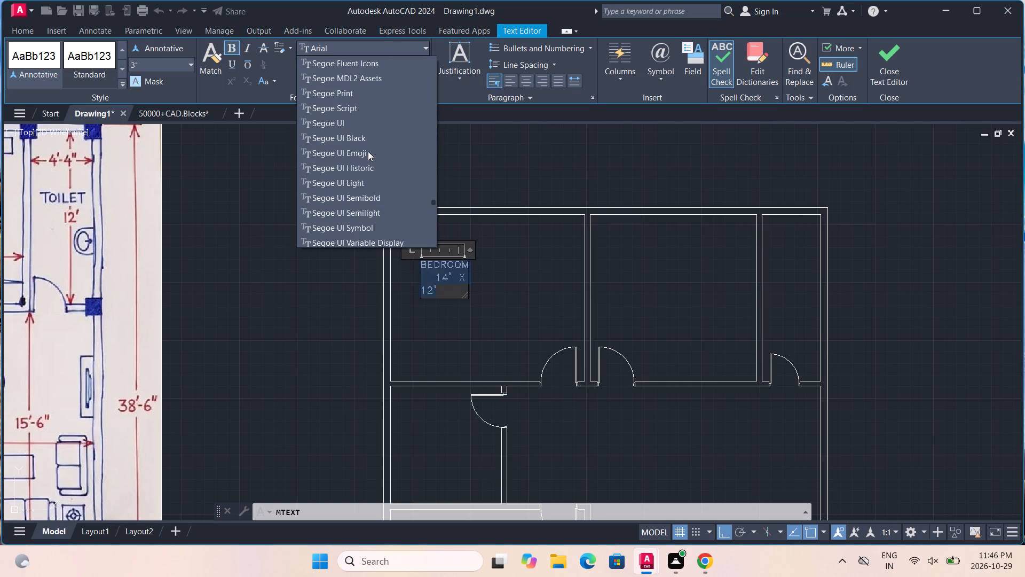
{"action": "scroll", "coordinate": [368, 151], "scroll_direction": "down", "scroll_amount": 16}
{"action": "scroll", "coordinate": [368, 151], "scroll_direction": "down", "scroll_amount": 6}
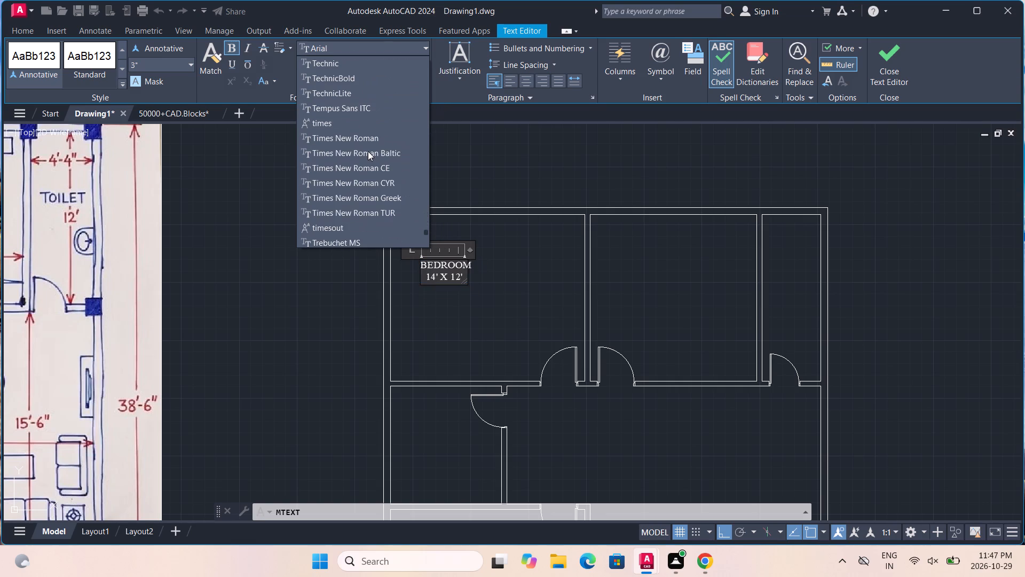
{"action": "left_click", "coordinate": [376, 142]}
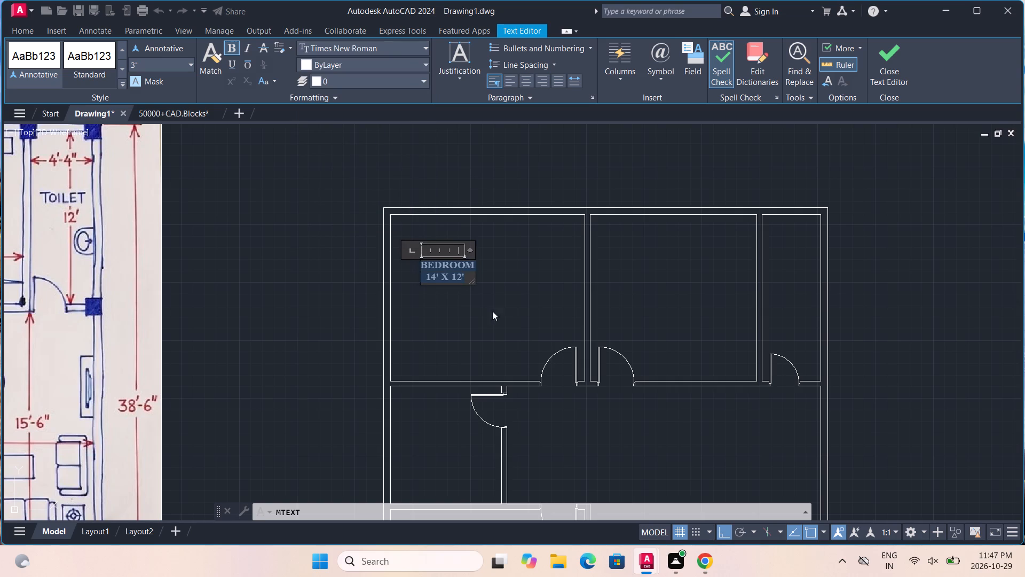
{"action": "left_click", "coordinate": [472, 297]}
Reopen the upper-left bedroom label for editing and set the height of all its text to 4".
{"action": "scroll", "coordinate": [443, 275], "scroll_direction": "up", "scroll_amount": 2}
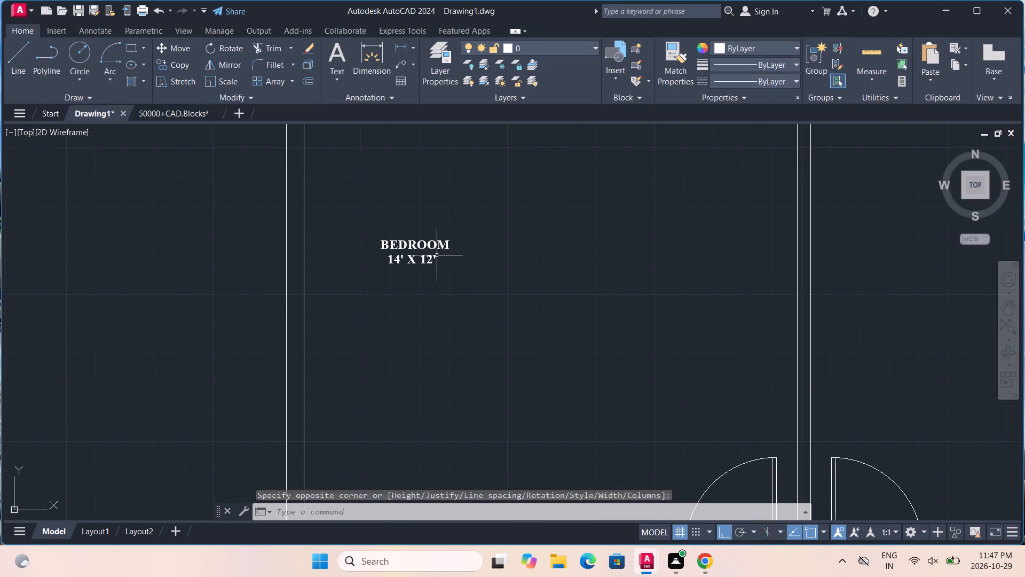
{"action": "scroll", "coordinate": [436, 254], "scroll_direction": "down", "scroll_amount": 2}
{"action": "left_click", "coordinate": [433, 255]}
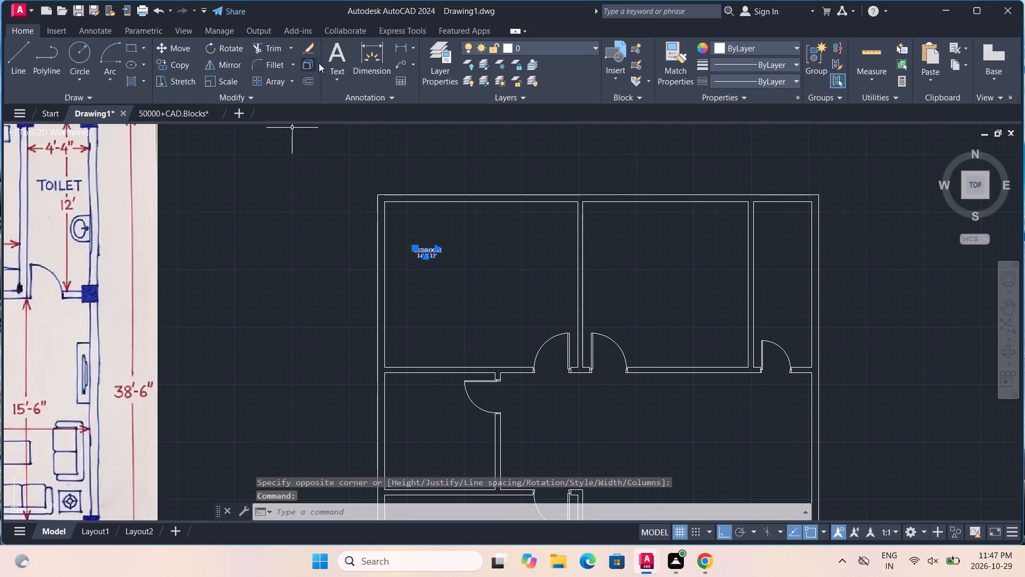
{"action": "double_click", "coordinate": [432, 249]}
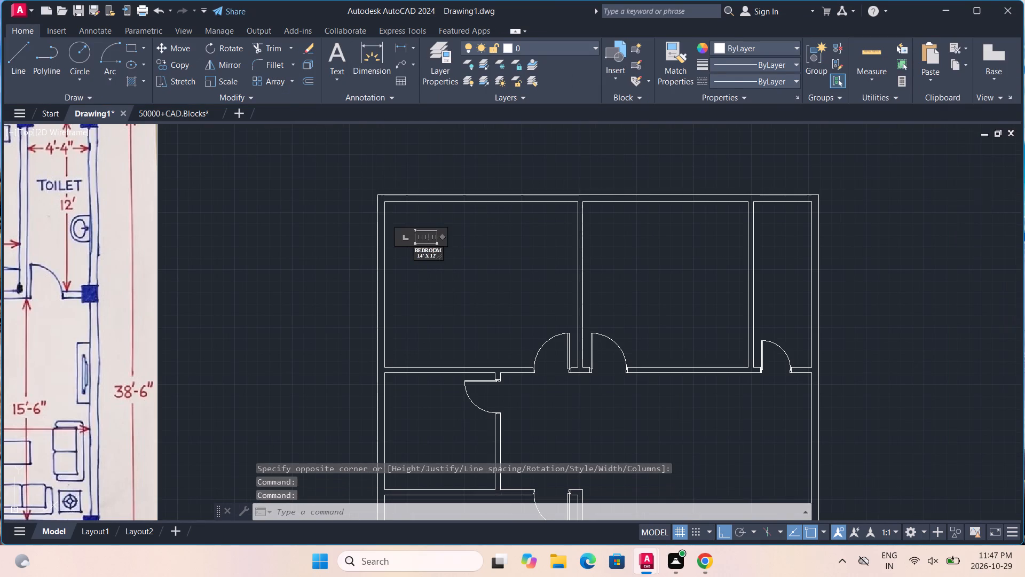
{"action": "left_click", "coordinate": [438, 253]}
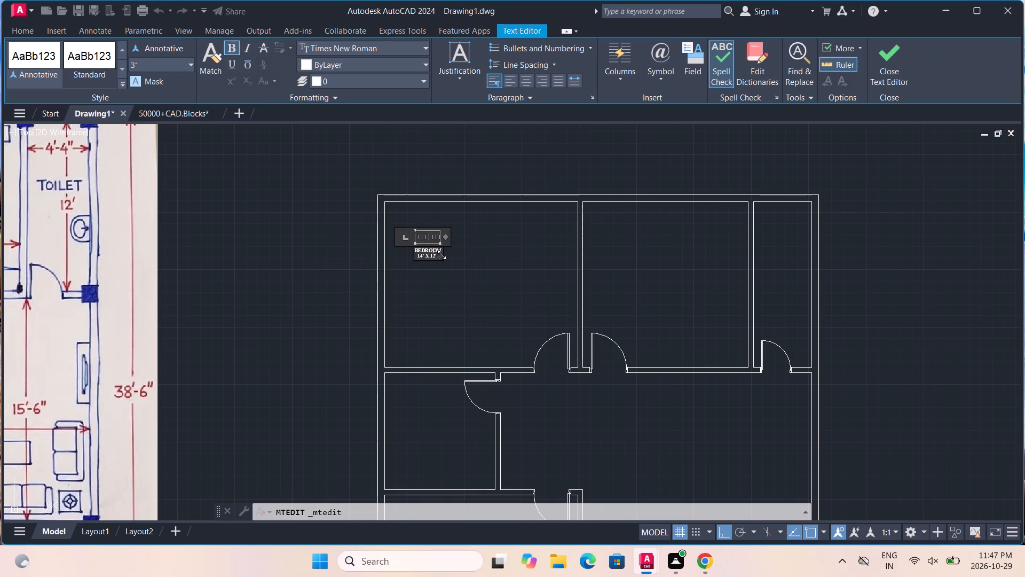
{"action": "scroll", "coordinate": [441, 255], "scroll_direction": "up", "scroll_amount": 3}
{"action": "left_click_drag", "start_coordinate": [414, 262], "coordinate": [326, 240]}
{"action": "left_click", "coordinate": [155, 61]}
{"action": "key", "text": "BackSpace"}
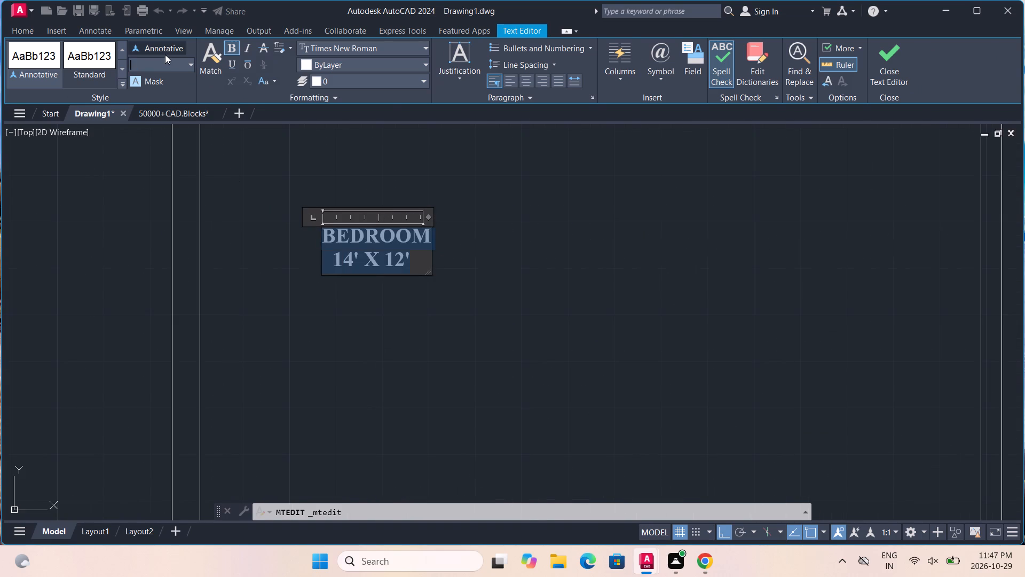
{"action": "type", "text": "4\""}
{"action": "key", "text": "Return"}
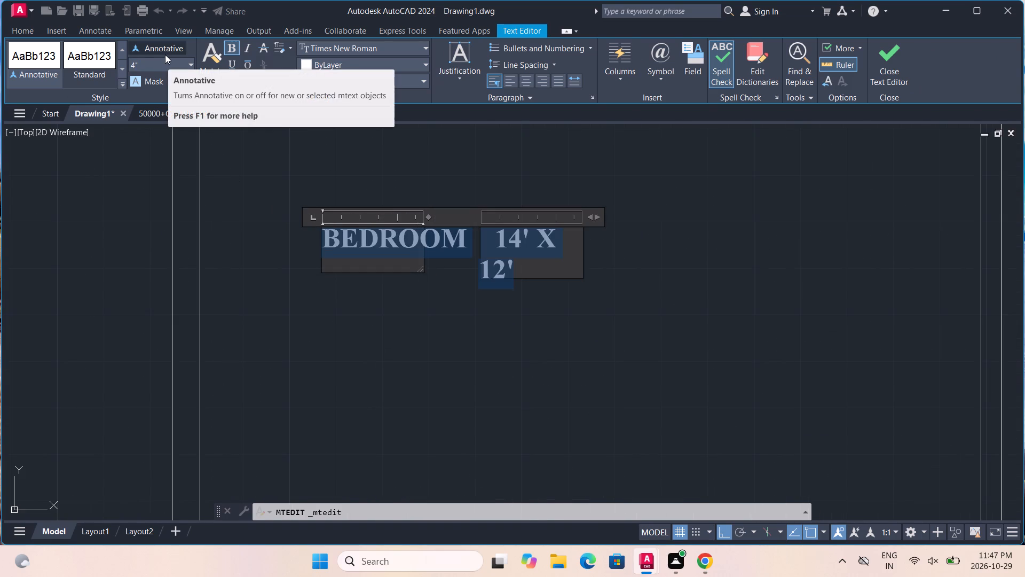
{"action": "scroll", "coordinate": [165, 54], "scroll_direction": "down", "scroll_amount": 3}
{"action": "scroll", "coordinate": [388, 334], "scroll_direction": "down", "scroll_amount": 5}
{"action": "scroll", "coordinate": [421, 314], "scroll_direction": "up", "scroll_amount": 2}
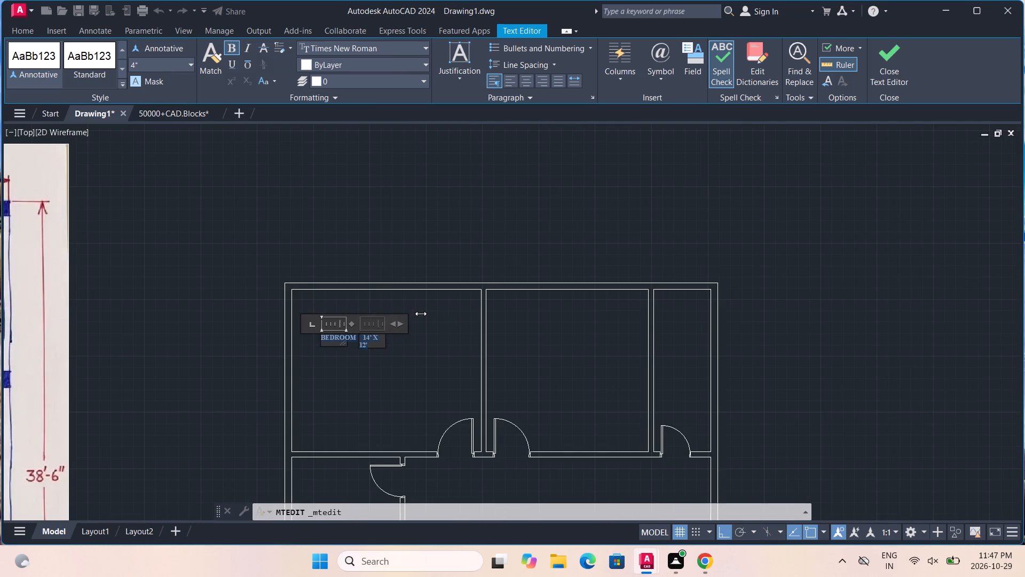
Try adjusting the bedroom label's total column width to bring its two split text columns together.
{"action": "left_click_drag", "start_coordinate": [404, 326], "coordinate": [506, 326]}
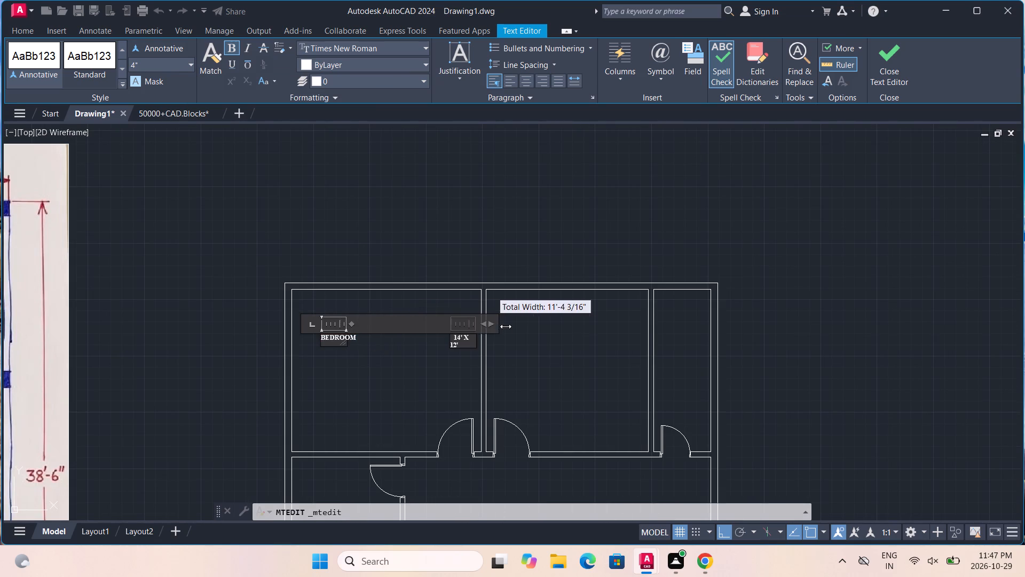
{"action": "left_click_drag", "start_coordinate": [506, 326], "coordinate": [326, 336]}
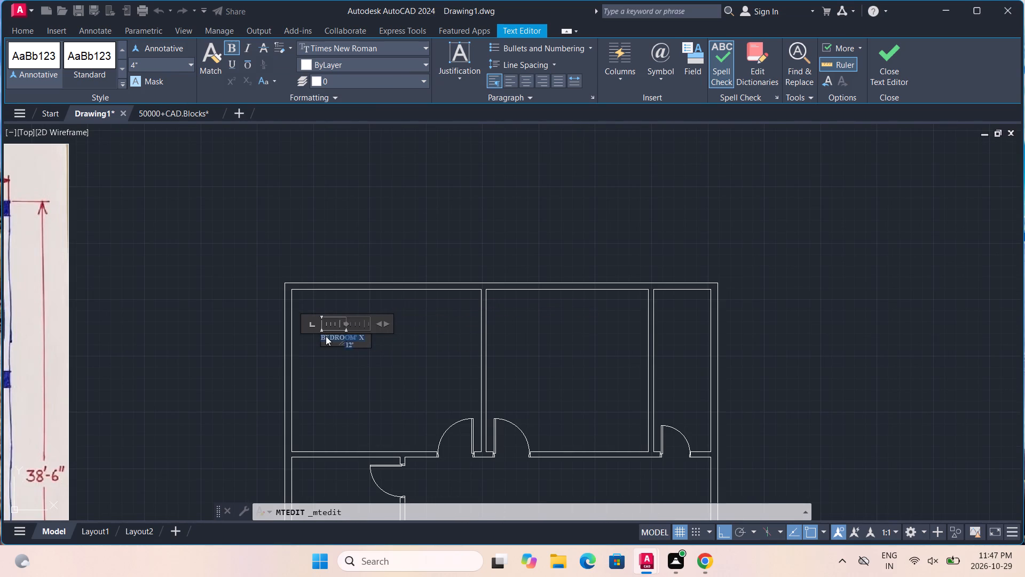
Clear all the existing text from the upper-left bedroom label.
{"action": "scroll", "coordinate": [376, 349], "scroll_direction": "up", "scroll_amount": 3}
{"action": "key", "text": "Delete"}
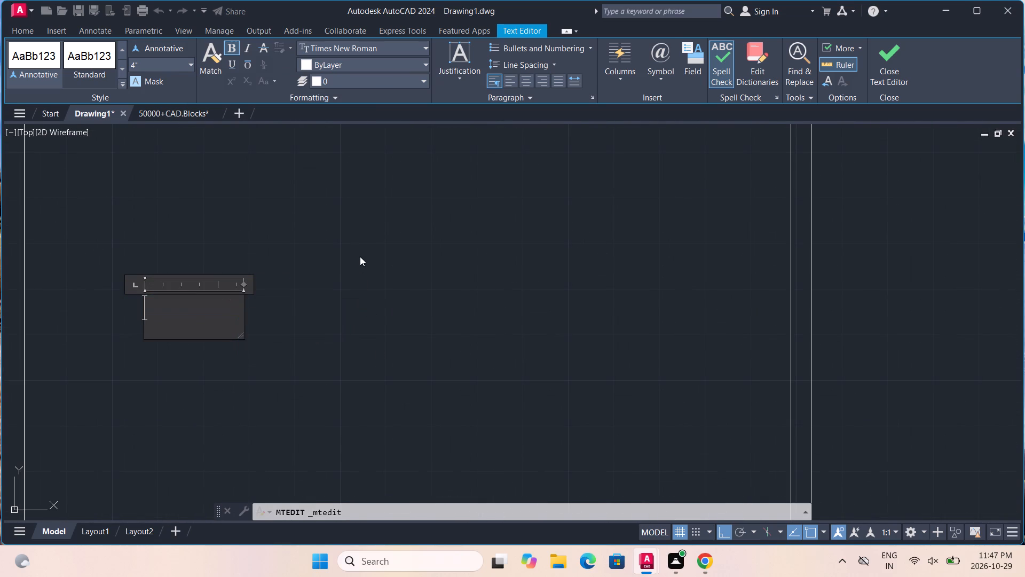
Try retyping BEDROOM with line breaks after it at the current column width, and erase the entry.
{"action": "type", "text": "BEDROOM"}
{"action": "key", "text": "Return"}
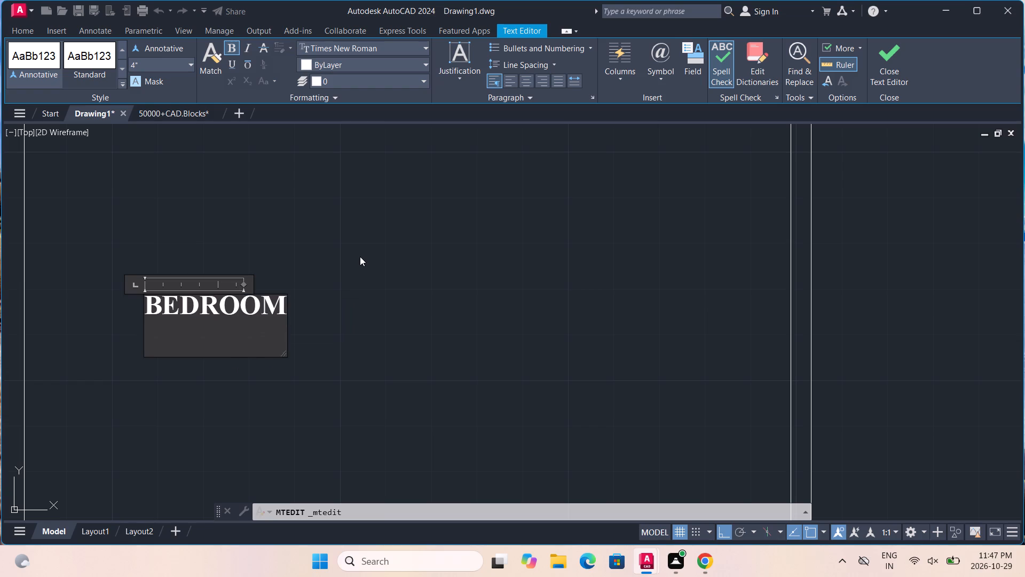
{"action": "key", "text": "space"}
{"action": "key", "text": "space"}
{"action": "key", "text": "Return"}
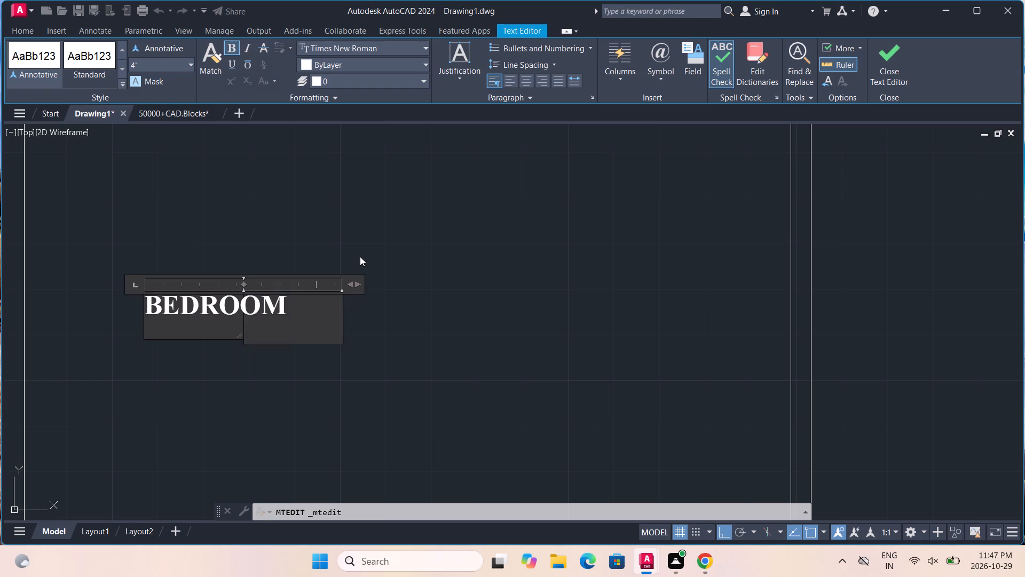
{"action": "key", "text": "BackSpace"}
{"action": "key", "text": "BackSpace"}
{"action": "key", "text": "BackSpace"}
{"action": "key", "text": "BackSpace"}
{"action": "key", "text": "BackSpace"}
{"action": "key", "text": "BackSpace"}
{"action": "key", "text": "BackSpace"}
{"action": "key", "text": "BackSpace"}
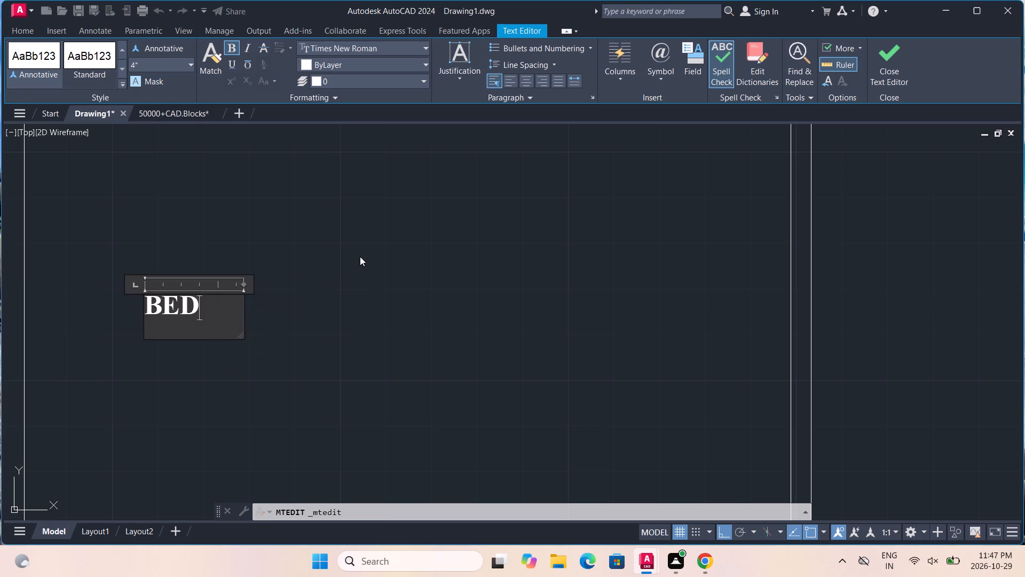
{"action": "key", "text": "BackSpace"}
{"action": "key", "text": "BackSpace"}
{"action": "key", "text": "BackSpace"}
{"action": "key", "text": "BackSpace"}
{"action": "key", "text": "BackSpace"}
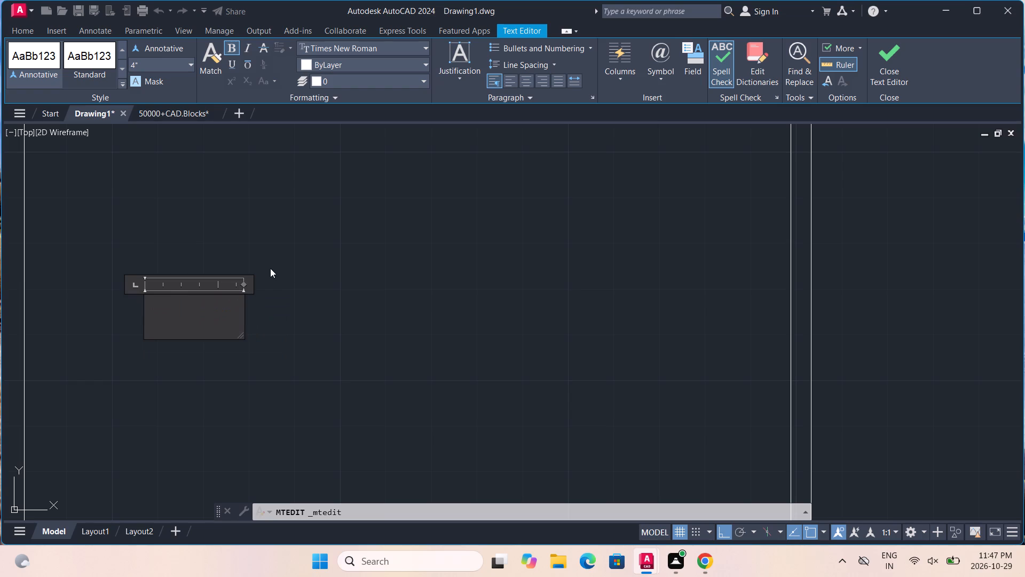
Widen the bedroom label's text column and enter BEDROOM followed by 14' on a new line.
{"action": "left_click_drag", "start_coordinate": [242, 283], "coordinate": [297, 293]}
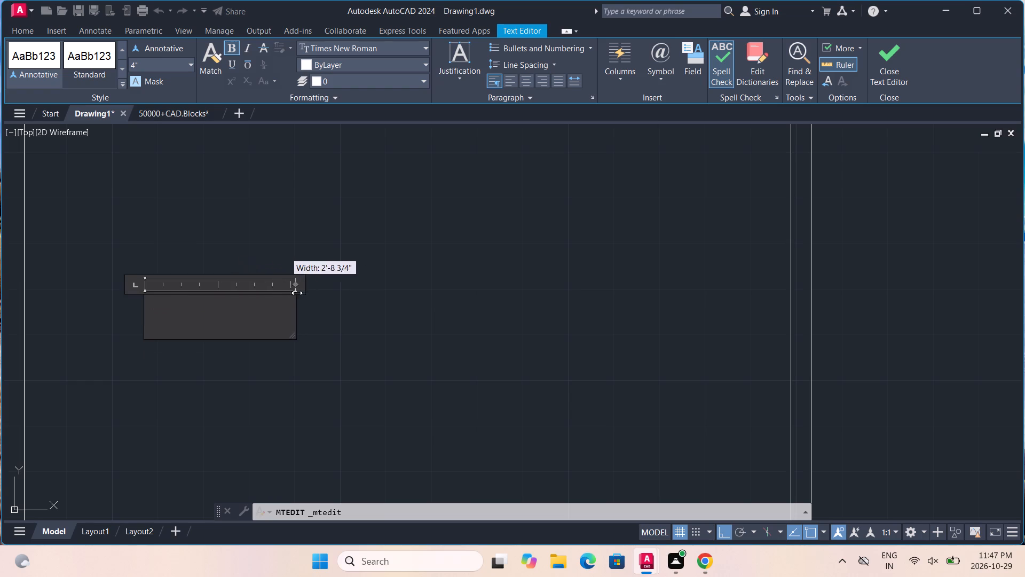
{"action": "left_click_drag", "start_coordinate": [297, 293], "coordinate": [357, 305]}
{"action": "type", "text": "BEDROOM"}
{"action": "key", "text": "Return"}
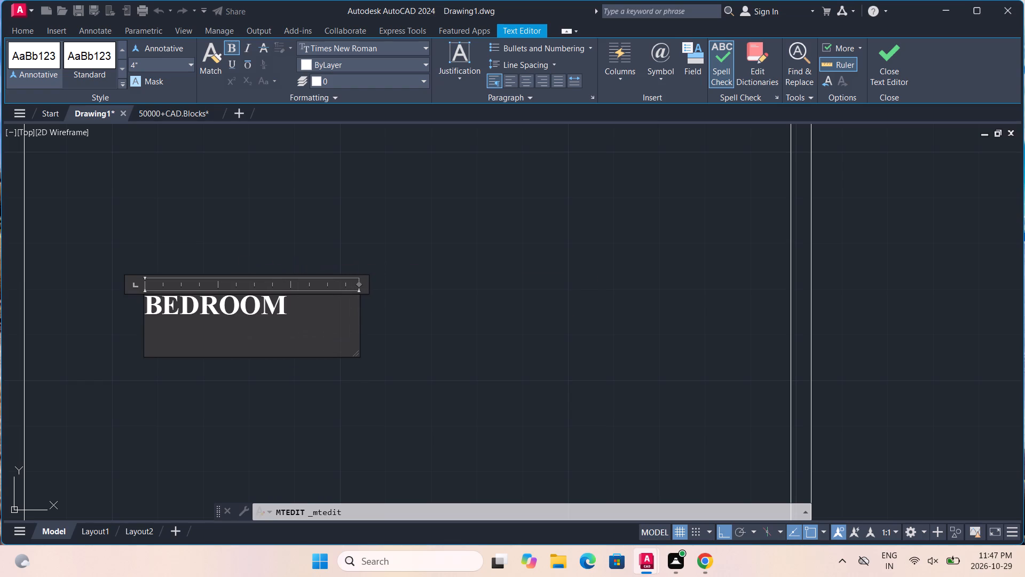
{"action": "key", "text": "1"}
{"action": "key", "text": "4"}
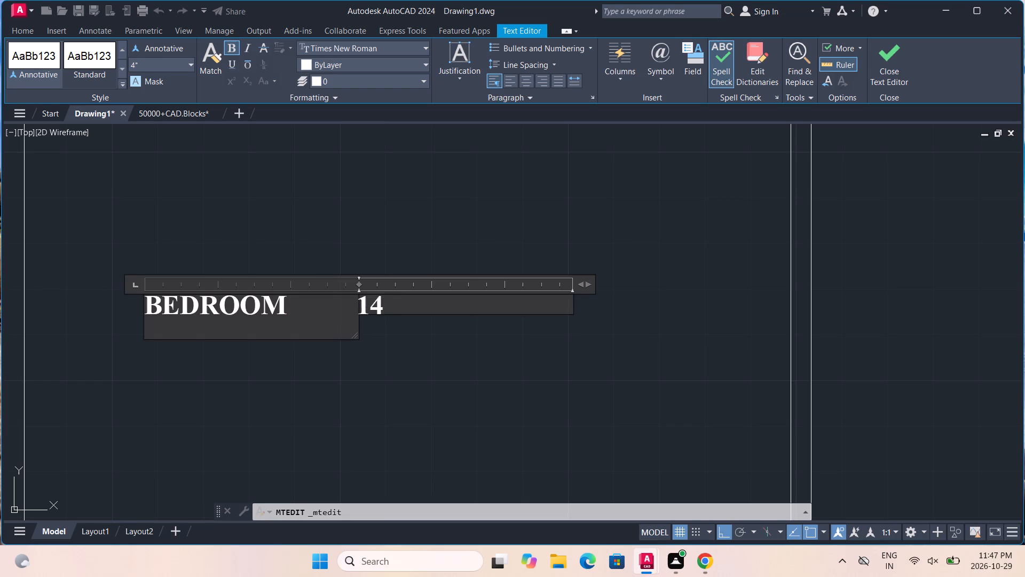
{"action": "key", "text": "apostrophe"}
Try narrowing and widening the bedroom label's columns to bring 14' together with BEDROOM.
{"action": "right_click", "coordinate": [467, 286]}
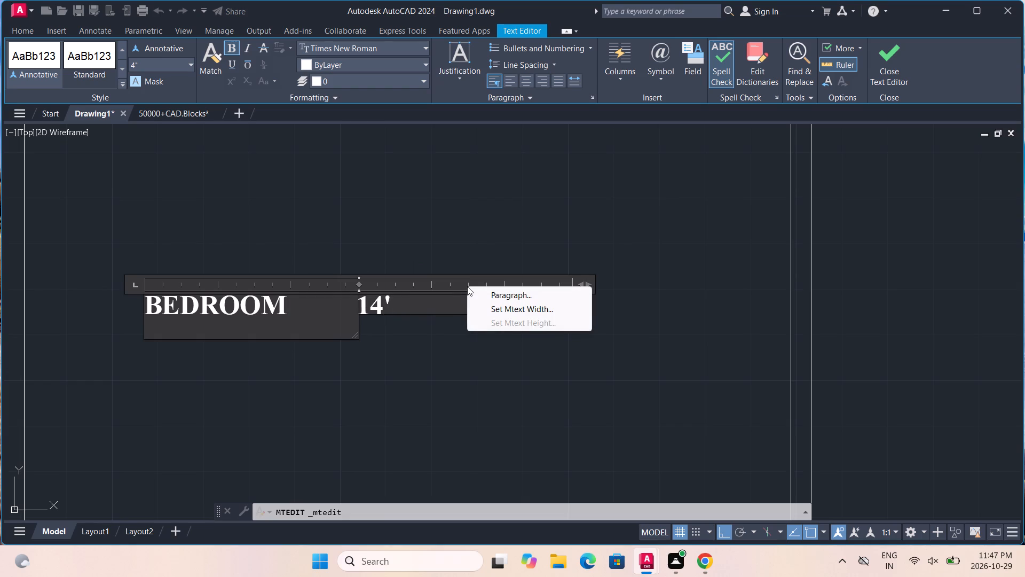
{"action": "left_click", "coordinate": [357, 284]}
{"action": "left_click_drag", "start_coordinate": [357, 284], "coordinate": [280, 283]}
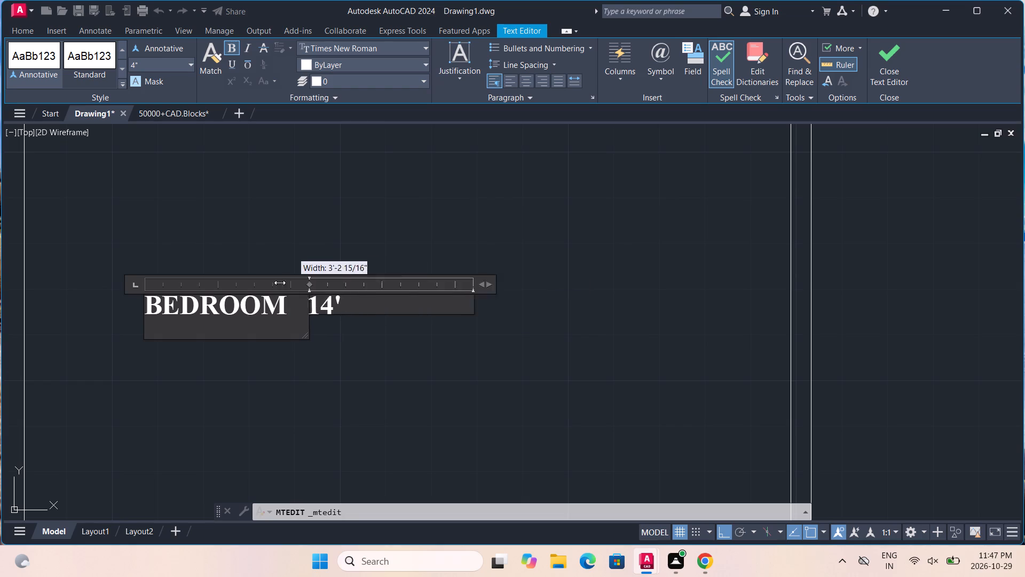
{"action": "left_click_drag", "start_coordinate": [280, 283], "coordinate": [364, 294]}
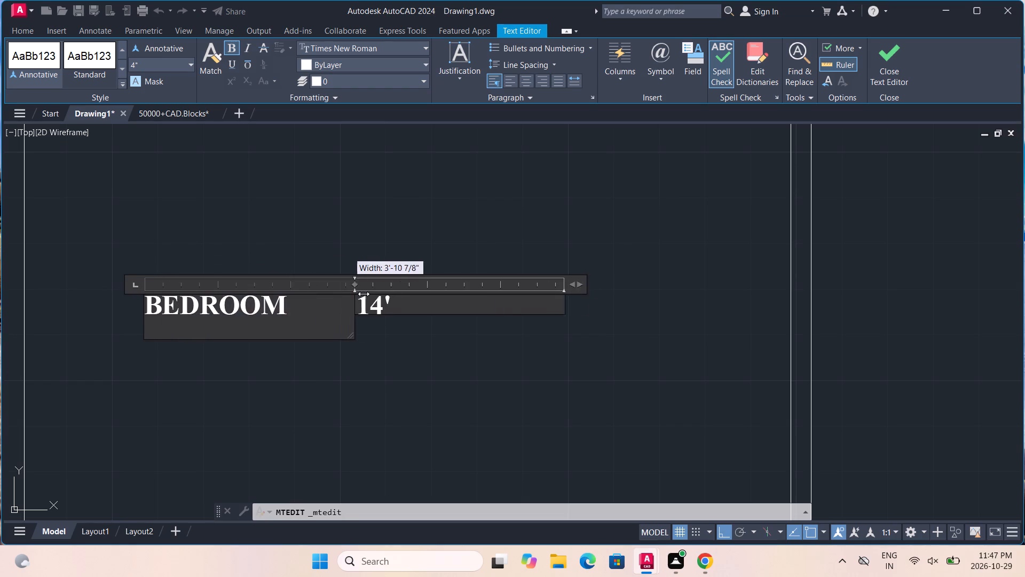
{"action": "left_click_drag", "start_coordinate": [364, 294], "coordinate": [368, 294]}
Start removing the 14' text from the bedroom label's second column.
{"action": "left_click", "coordinate": [401, 307]}
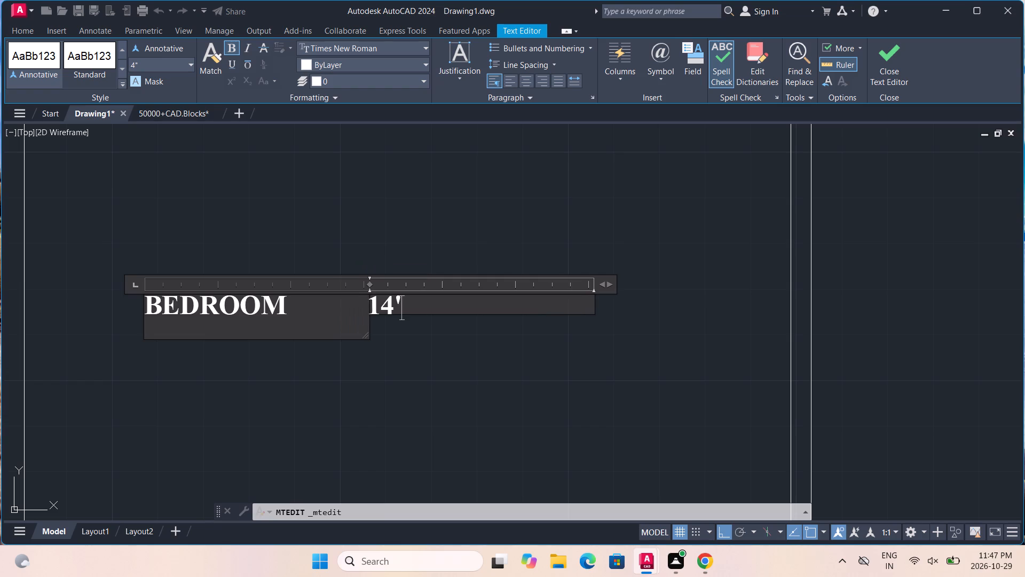
{"action": "key", "text": "Delete"}
{"action": "key", "text": "Delete"}
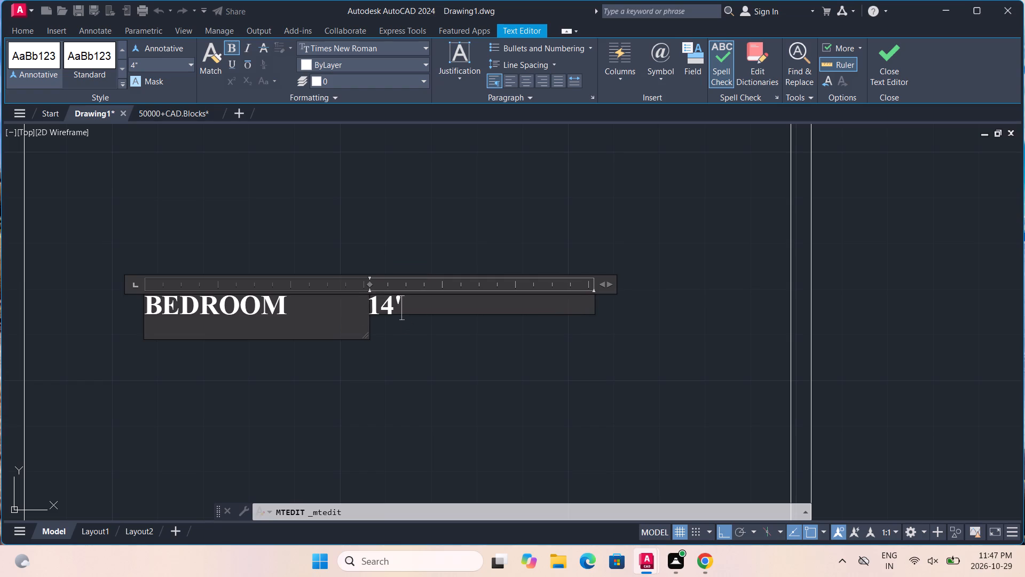
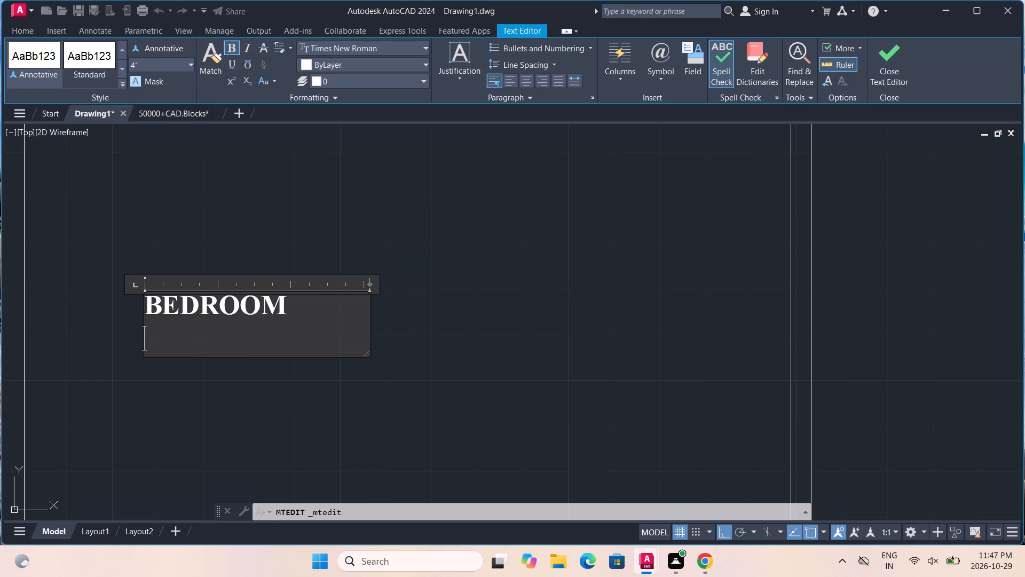
Delete the BEDROOM wording from the multiline text label open for editing.
{"action": "left_click_drag", "start_coordinate": [348, 321], "coordinate": [150, 301]}
{"action": "key", "text": "Delete"}
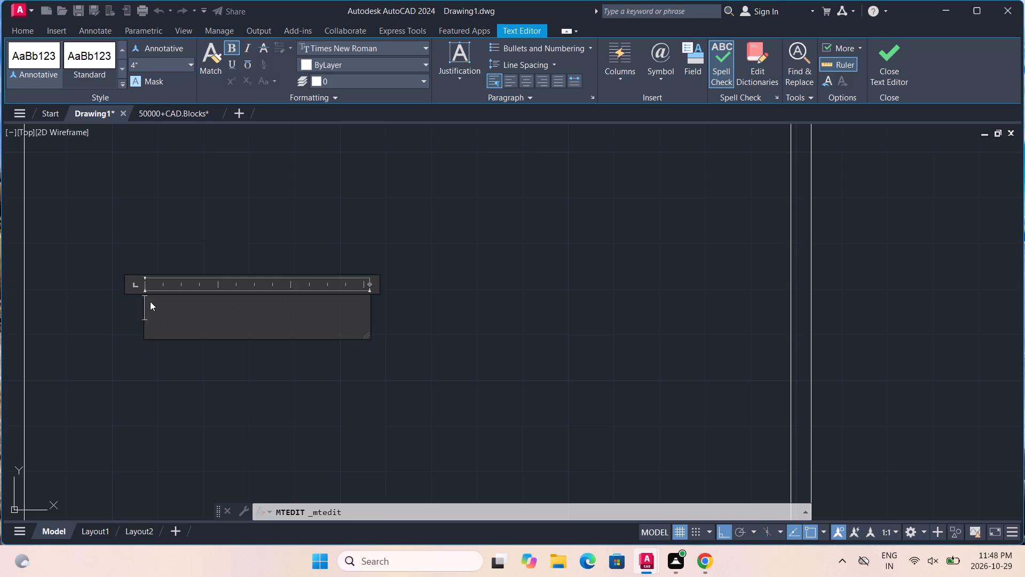
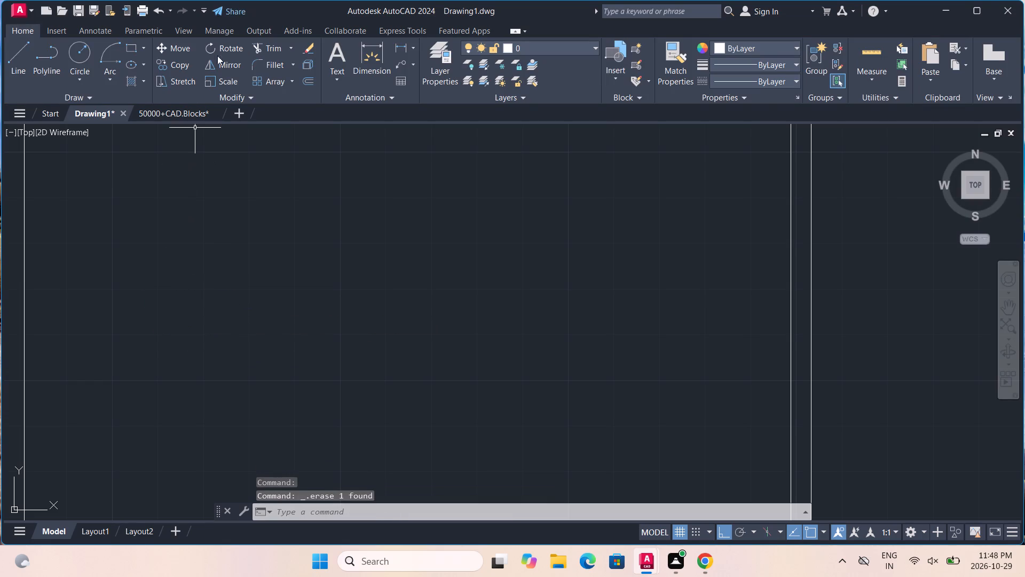
Add a multiline text label reading BEDROOM with 14' X 12' below it in the first bedroom, and narrow its text box.
{"action": "left_click", "coordinate": [332, 56]}
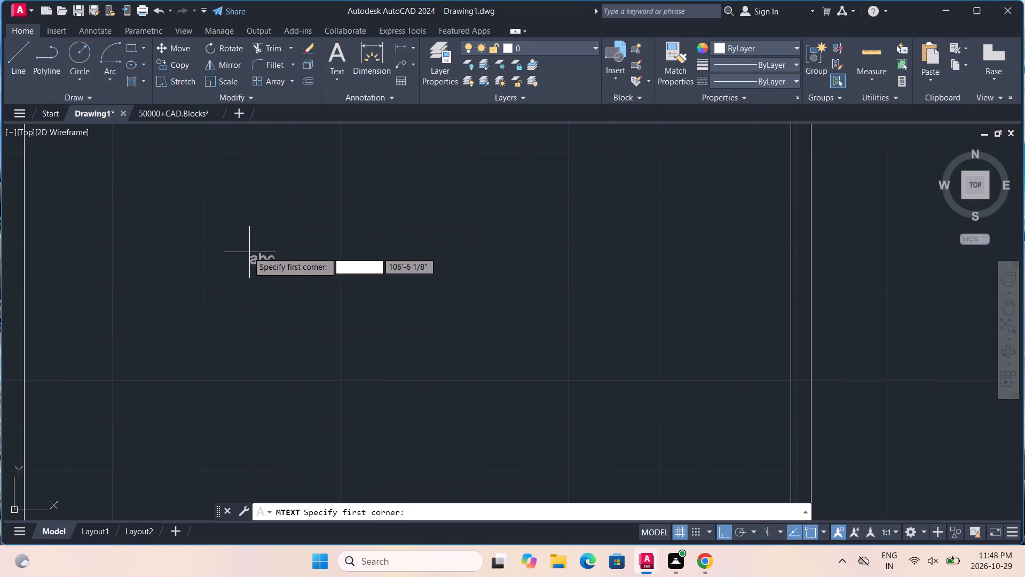
{"action": "left_click", "coordinate": [246, 251]}
{"action": "left_click", "coordinate": [532, 353]}
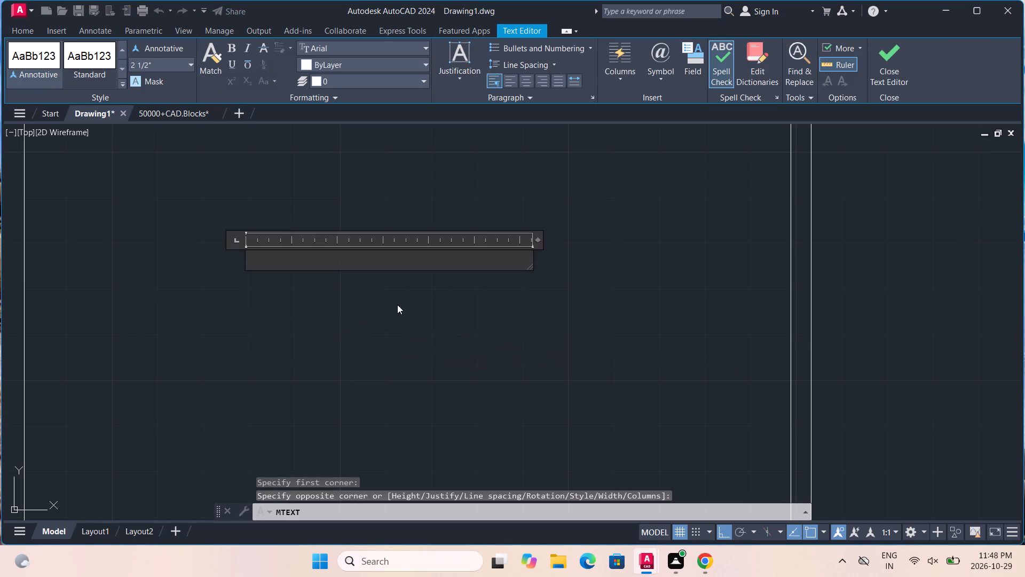
{"action": "type", "text": "BEDROOM"}
{"action": "key", "text": "Return"}
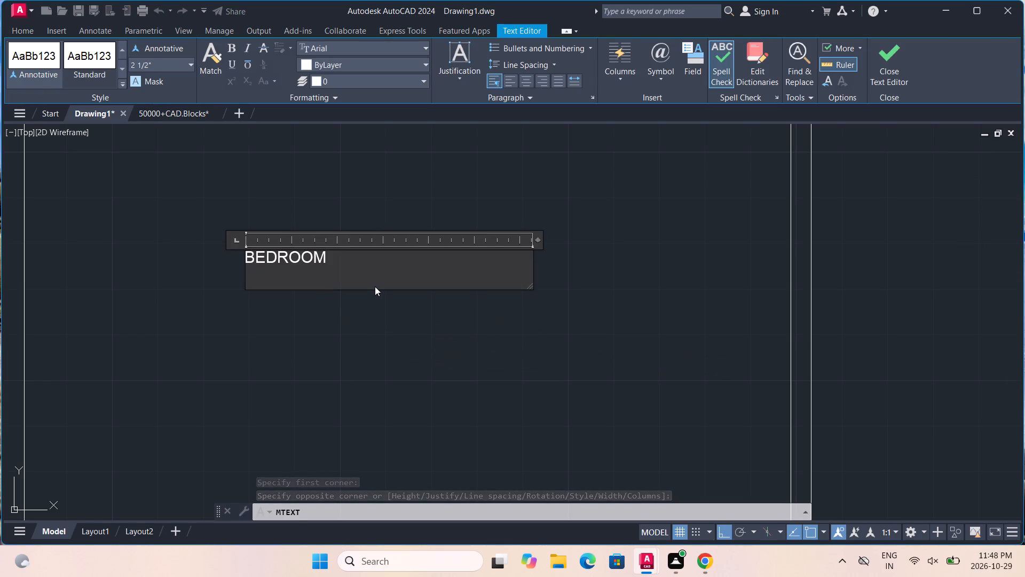
{"action": "type", "text": "14"}
{"action": "type", "text": "' X 12'"}
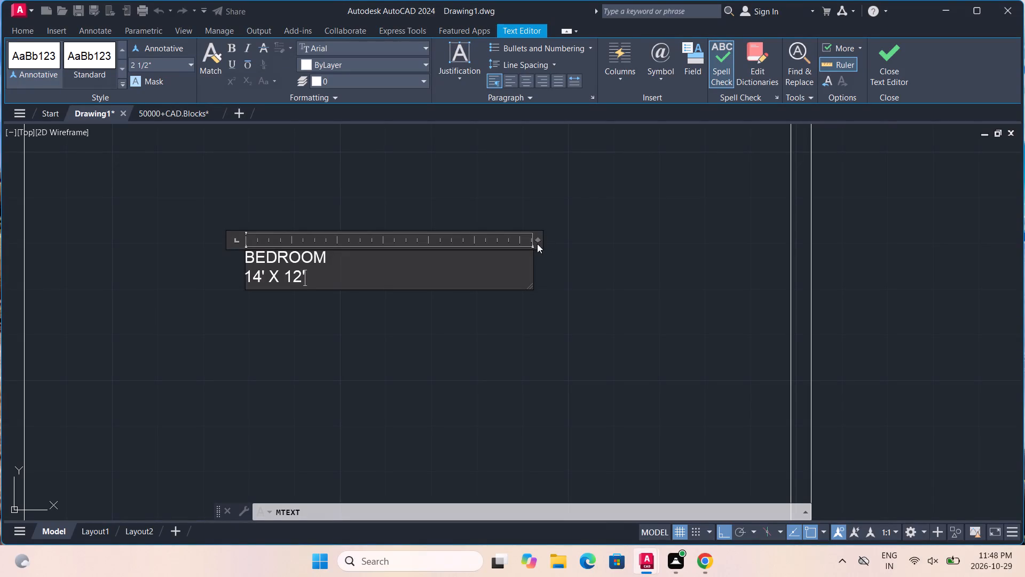
{"action": "left_click_drag", "start_coordinate": [540, 240], "coordinate": [348, 277]}
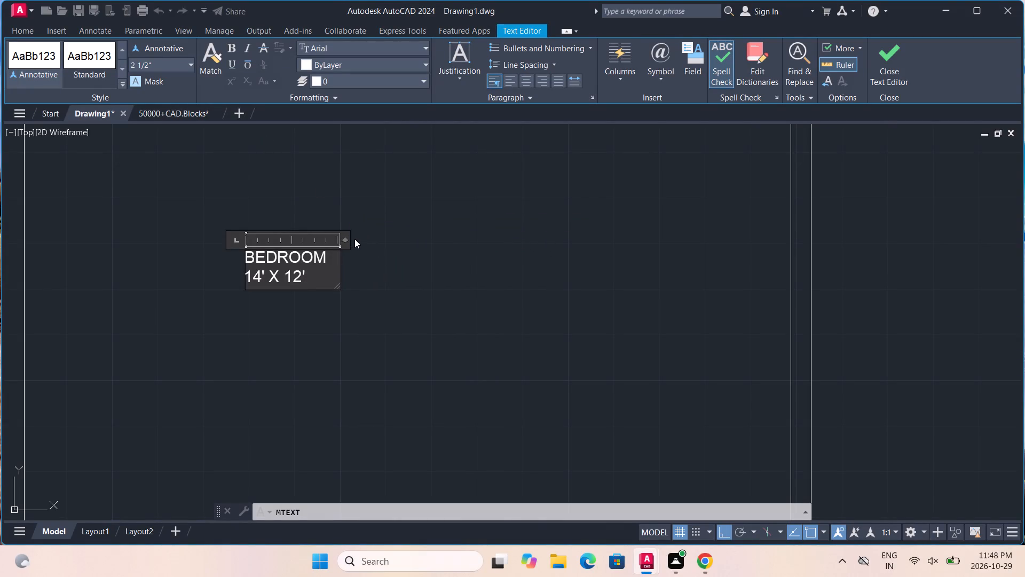
{"action": "left_click", "coordinate": [346, 235]}
{"action": "left_click_drag", "start_coordinate": [346, 238], "coordinate": [395, 242]}
Set the text height of both lines of the new bedroom label to 4".
{"action": "left_click", "coordinate": [154, 64]}
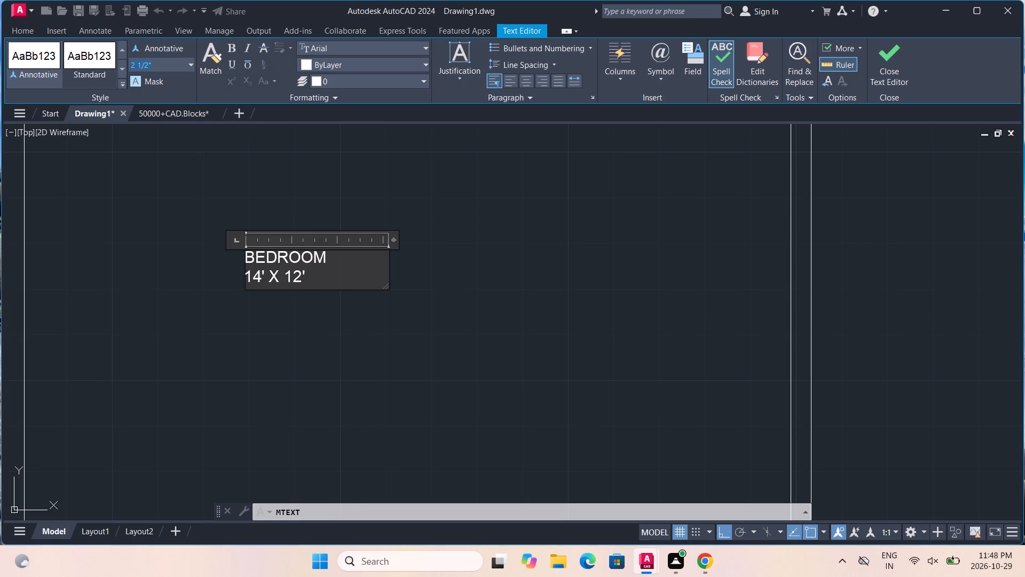
{"action": "key", "text": "BackSpace"}
{"action": "type", "text": "4\""}
{"action": "key", "text": "Return"}
{"action": "left_click_drag", "start_coordinate": [324, 280], "coordinate": [311, 283]}
{"action": "left_click_drag", "start_coordinate": [311, 283], "coordinate": [215, 251]}
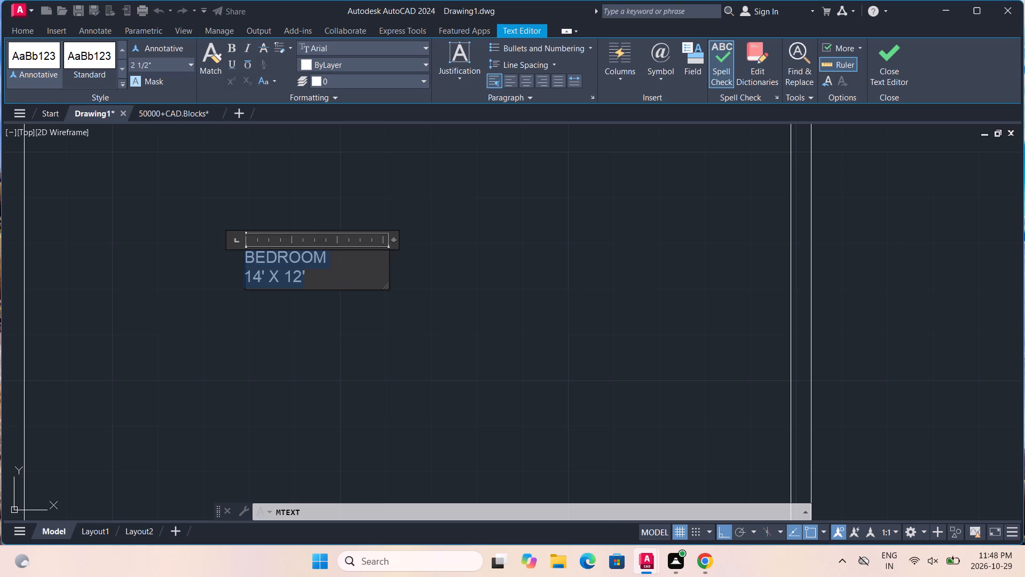
{"action": "left_click", "coordinate": [180, 65]}
{"action": "left_click", "coordinate": [190, 67]}
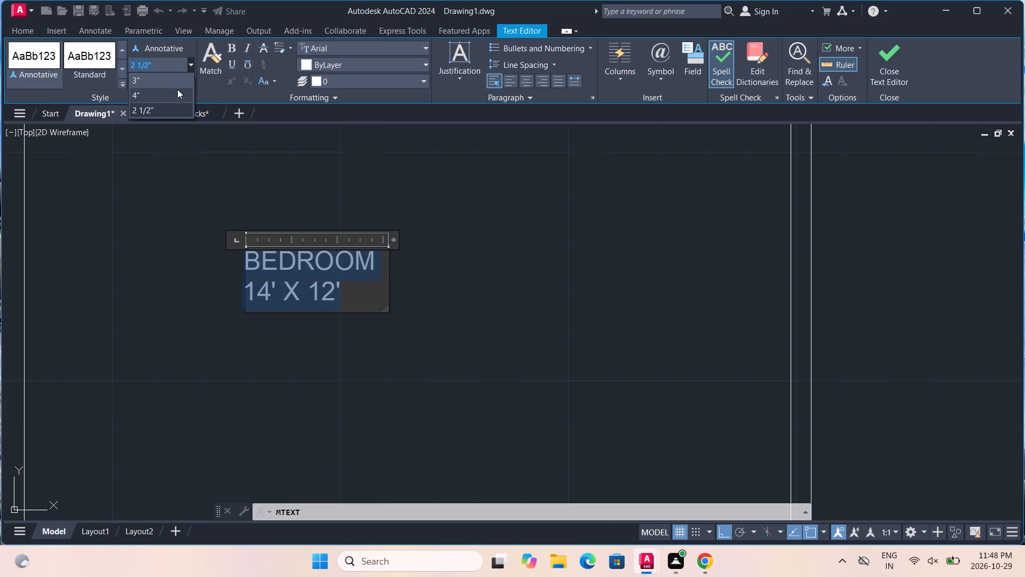
{"action": "left_click", "coordinate": [176, 90]}
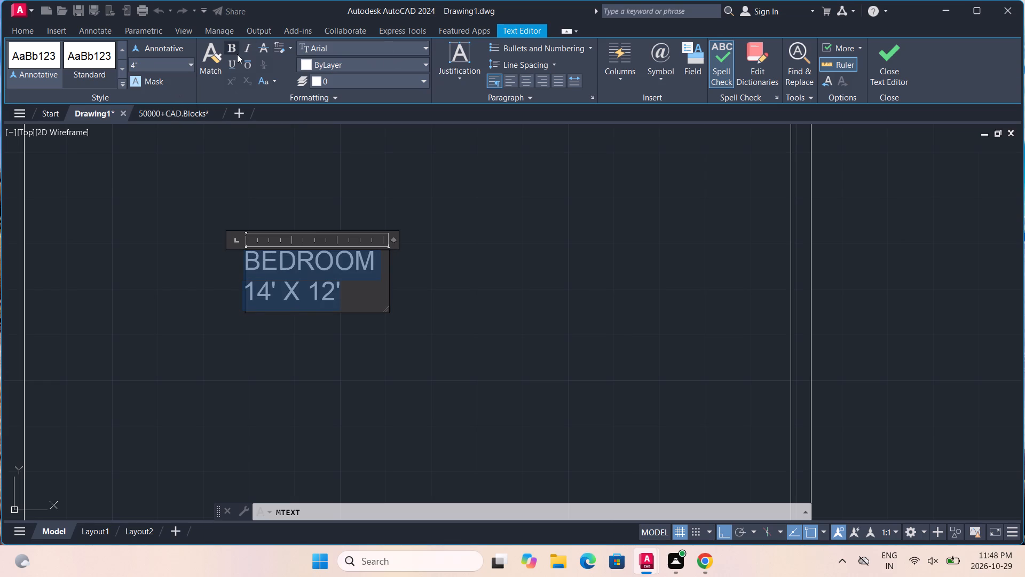
Format both lines of the label as bold in the Times New Roman font.
{"action": "left_click", "coordinate": [237, 54]}
{"action": "left_click", "coordinate": [345, 49]}
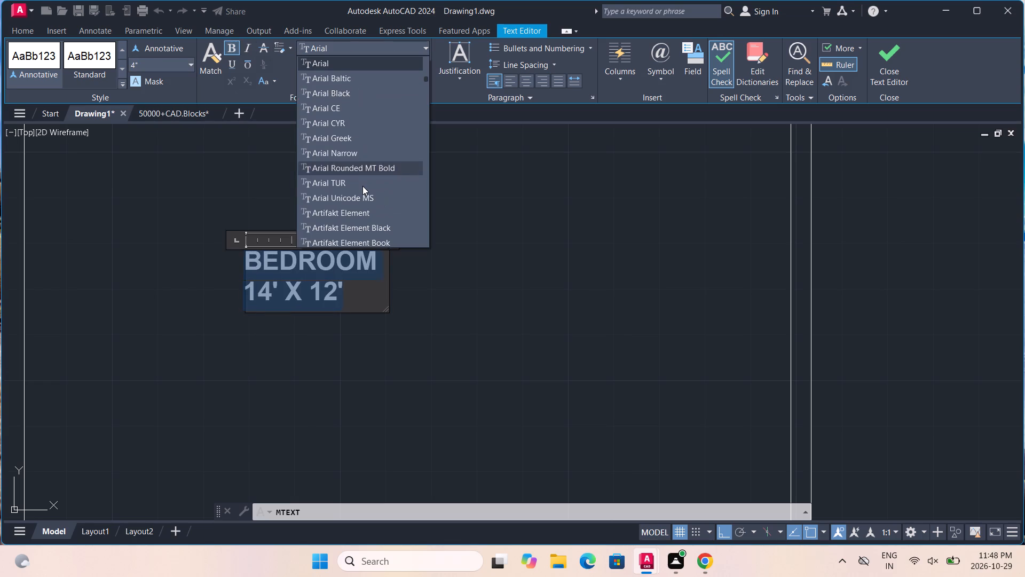
{"action": "scroll", "coordinate": [362, 186], "scroll_direction": "down", "scroll_amount": 6}
{"action": "scroll", "coordinate": [362, 186], "scroll_direction": "down", "scroll_amount": 20}
{"action": "scroll", "coordinate": [362, 186], "scroll_direction": "down", "scroll_amount": 2}
{"action": "scroll", "coordinate": [362, 186], "scroll_direction": "up", "scroll_amount": 1}
{"action": "scroll", "coordinate": [362, 186], "scroll_direction": "down", "scroll_amount": 17}
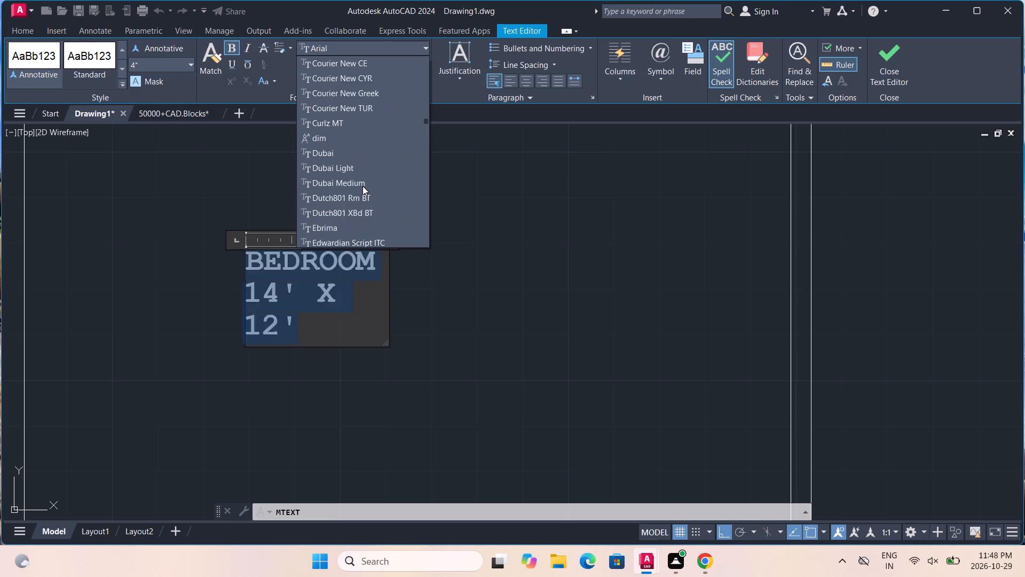
{"action": "scroll", "coordinate": [362, 186], "scroll_direction": "down", "scroll_amount": 13}
{"action": "scroll", "coordinate": [362, 186], "scroll_direction": "up", "scroll_amount": 1}
{"action": "scroll", "coordinate": [362, 186], "scroll_direction": "down", "scroll_amount": 18}
{"action": "scroll", "coordinate": [362, 186], "scroll_direction": "down", "scroll_amount": 4}
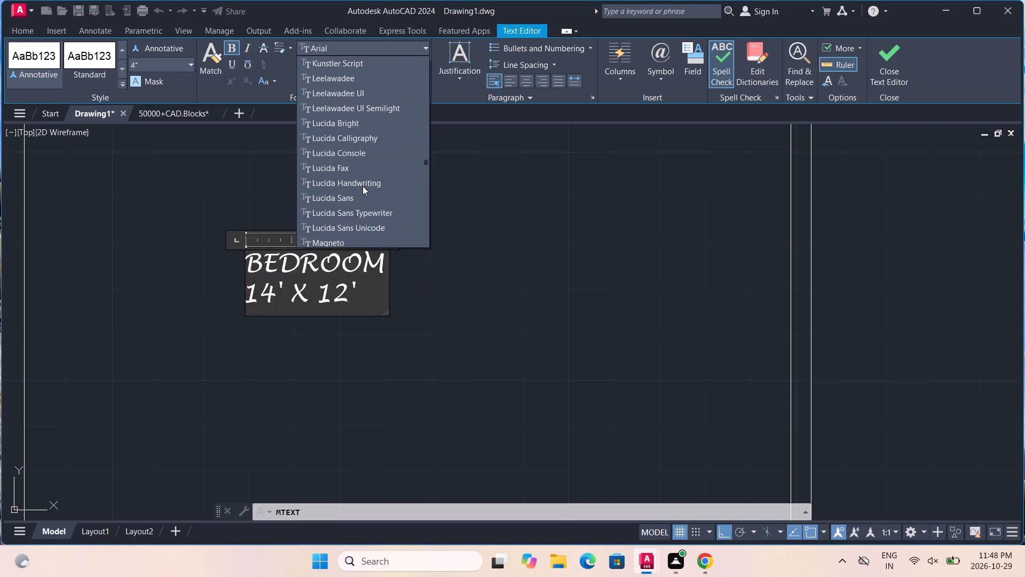
{"action": "scroll", "coordinate": [362, 186], "scroll_direction": "down", "scroll_amount": 19}
{"action": "scroll", "coordinate": [362, 186], "scroll_direction": "down", "scroll_amount": 16}
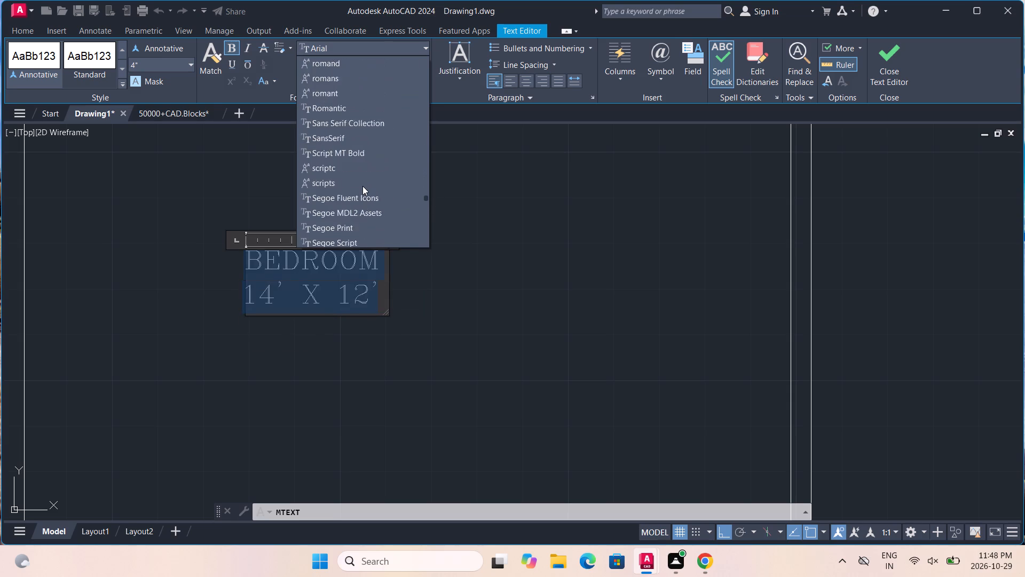
{"action": "scroll", "coordinate": [362, 186], "scroll_direction": "down", "scroll_amount": 16}
{"action": "scroll", "coordinate": [362, 186], "scroll_direction": "down", "scroll_amount": 14}
{"action": "scroll", "coordinate": [366, 160], "scroll_direction": "up", "scroll_amount": 2}
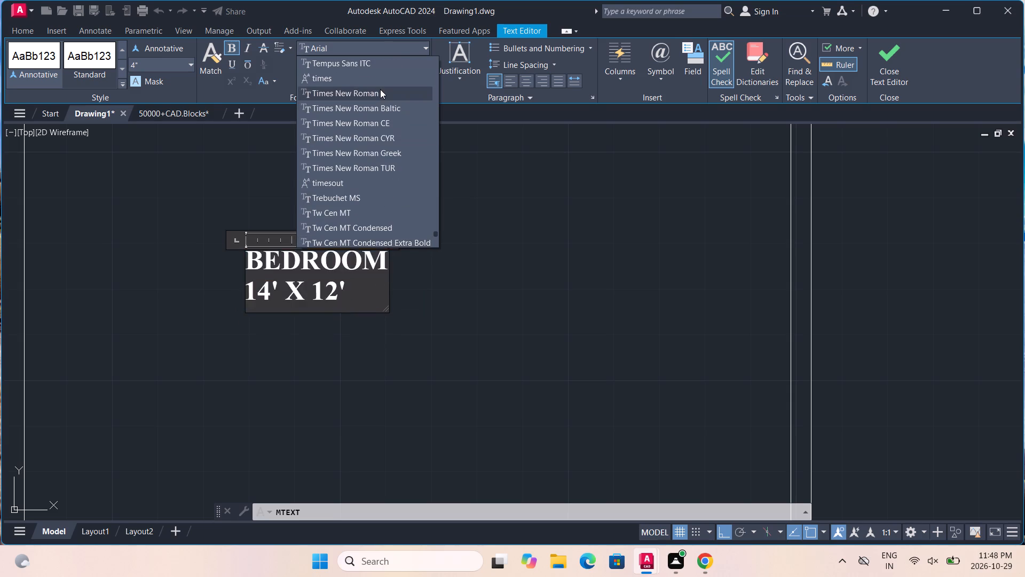
{"action": "left_click", "coordinate": [380, 89]}
Widen the text box to about 2'-9", indent the 14' X 12' line with three spaces, and finish the label.
{"action": "left_click_drag", "start_coordinate": [393, 240], "coordinate": [401, 239]}
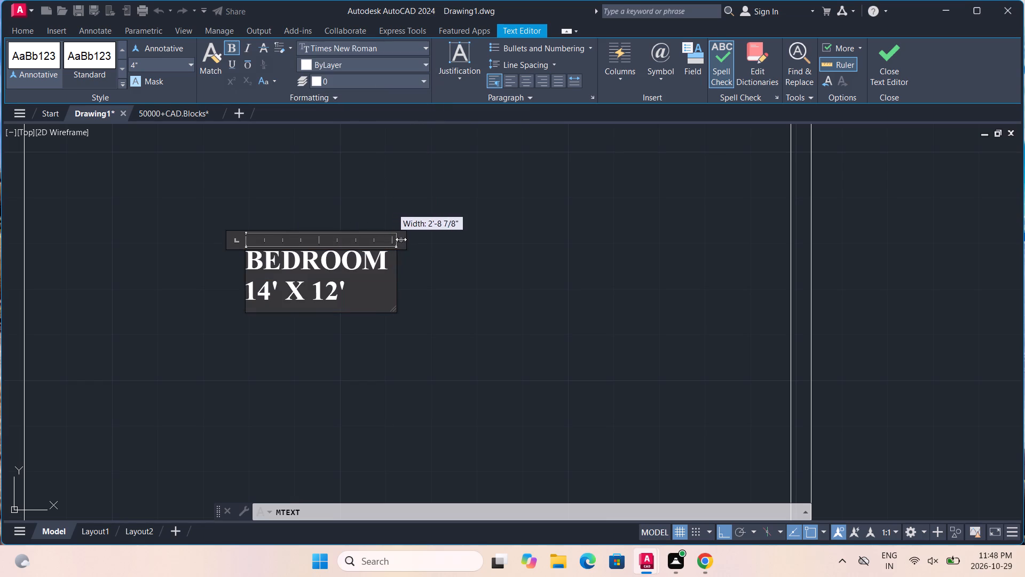
{"action": "left_click_drag", "start_coordinate": [401, 239], "coordinate": [402, 239]}
{"action": "left_click", "coordinate": [251, 292]}
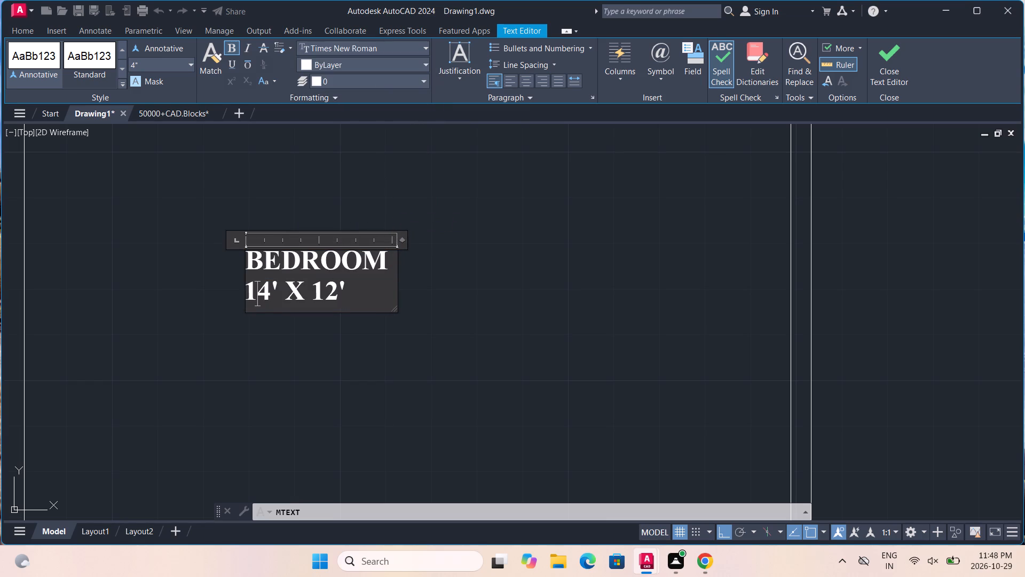
{"action": "left_click", "coordinate": [249, 293]}
{"action": "key", "text": "space"}
{"action": "key", "text": "space"}
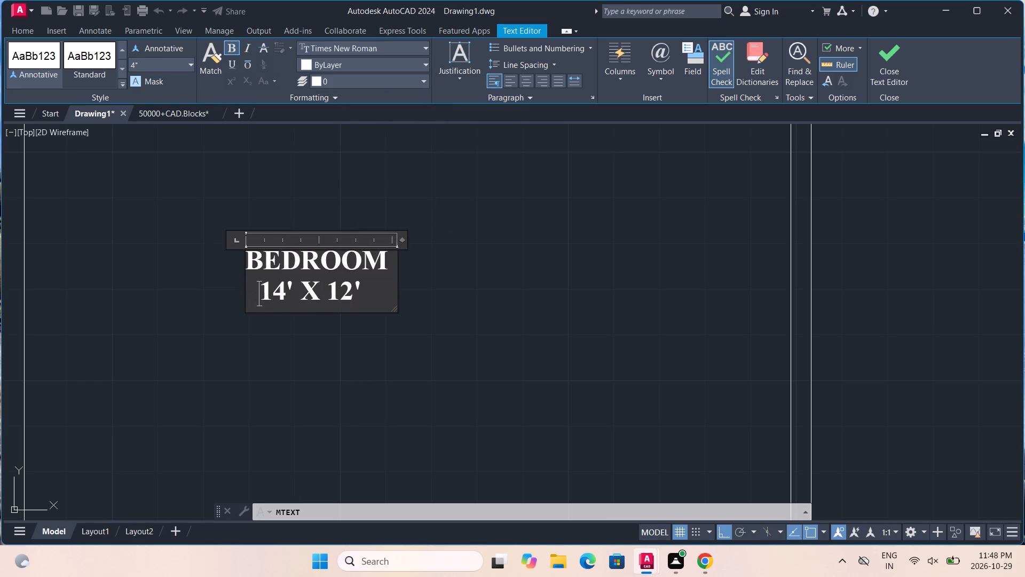
{"action": "key", "text": "space"}
{"action": "left_click", "coordinate": [460, 365]}
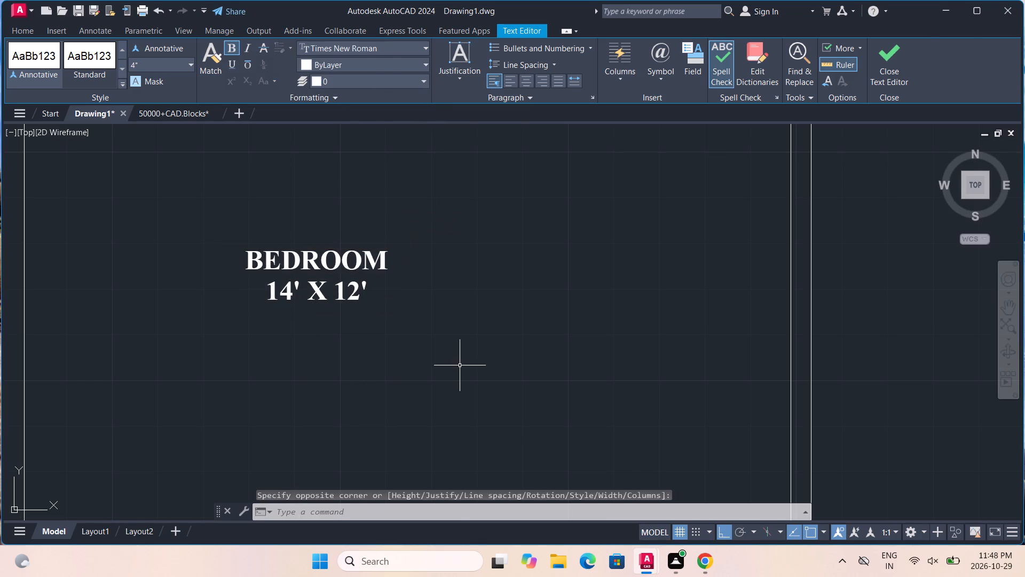
Move the BEDROOM label straight down to the lower part of the same bedroom, above the kitchen.
{"action": "scroll", "coordinate": [460, 365], "scroll_direction": "down", "scroll_amount": 5}
{"action": "scroll", "coordinate": [460, 365], "scroll_direction": "up", "scroll_amount": 3}
{"action": "middle_click_drag", "start_coordinate": [485, 395], "coordinate": [443, 278]}
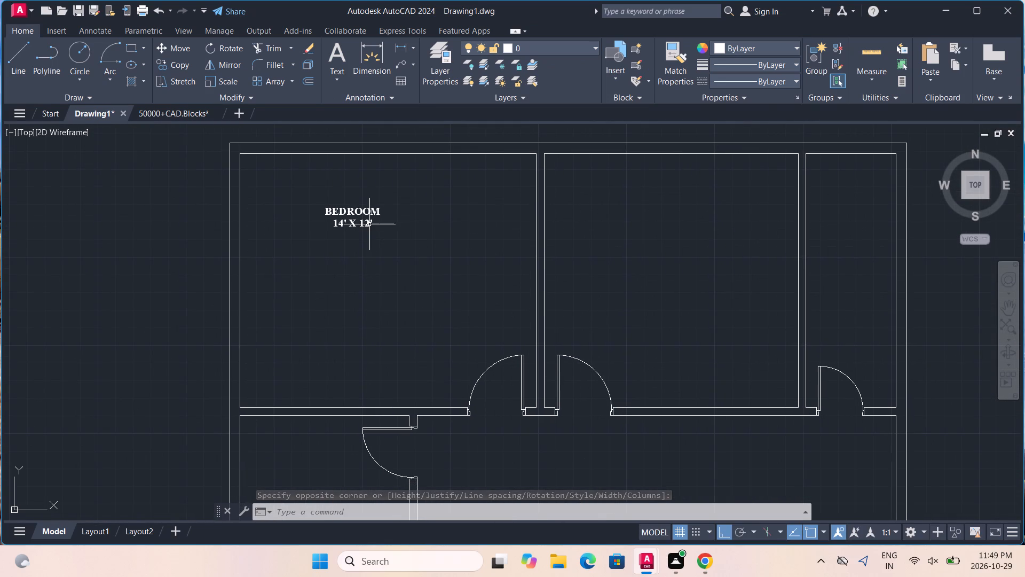
{"action": "left_click", "coordinate": [369, 224]}
{"action": "key", "text": "m"}
{"action": "key", "text": "Return"}
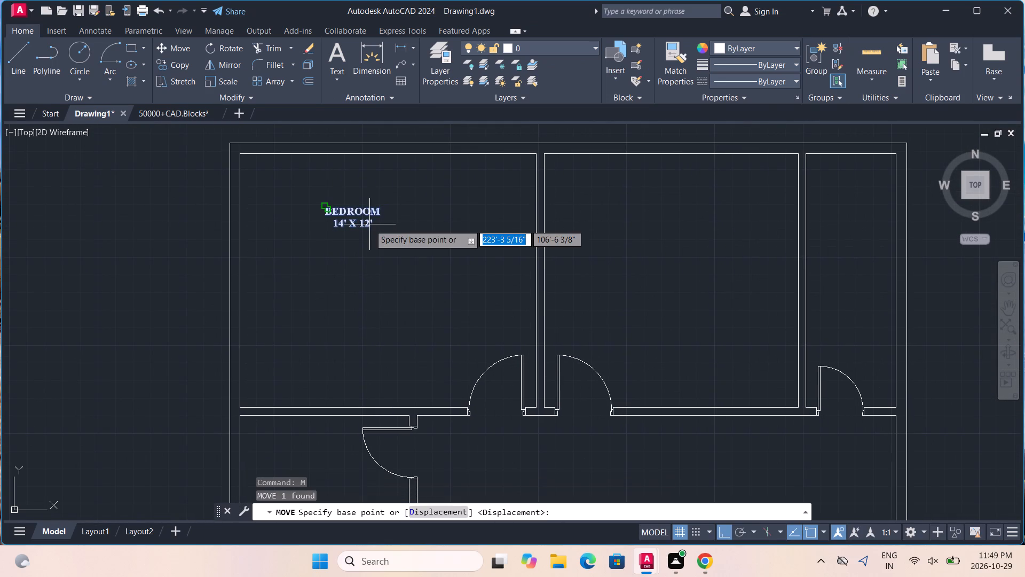
{"action": "left_click", "coordinate": [369, 224]}
{"action": "left_click", "coordinate": [373, 349]}
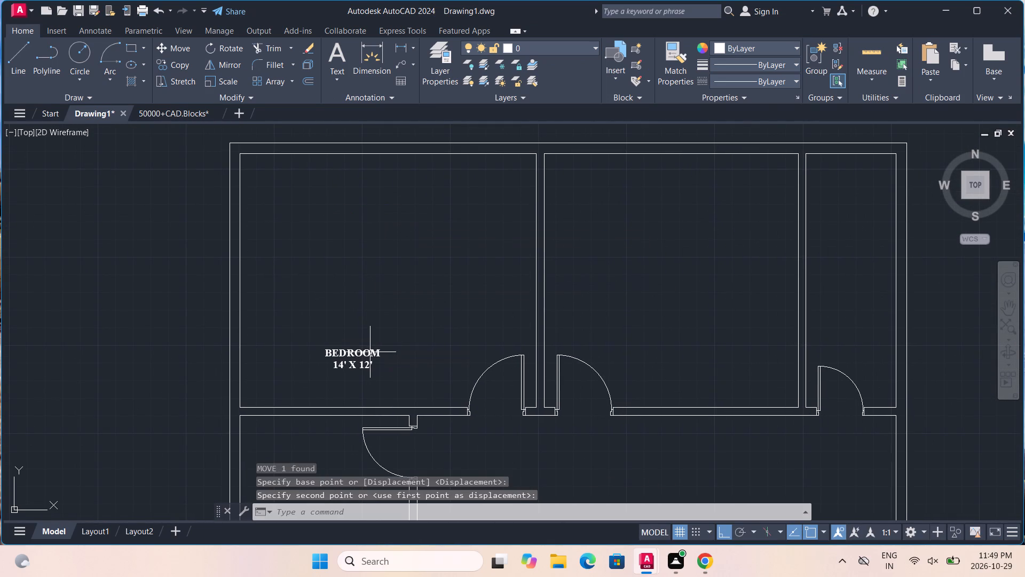
Copy the BEDROOM label horizontally about 16' into the adjacent bedroom.
{"action": "left_click", "coordinate": [364, 356]}
{"action": "type", "text": "CO"}
{"action": "key", "text": "Return"}
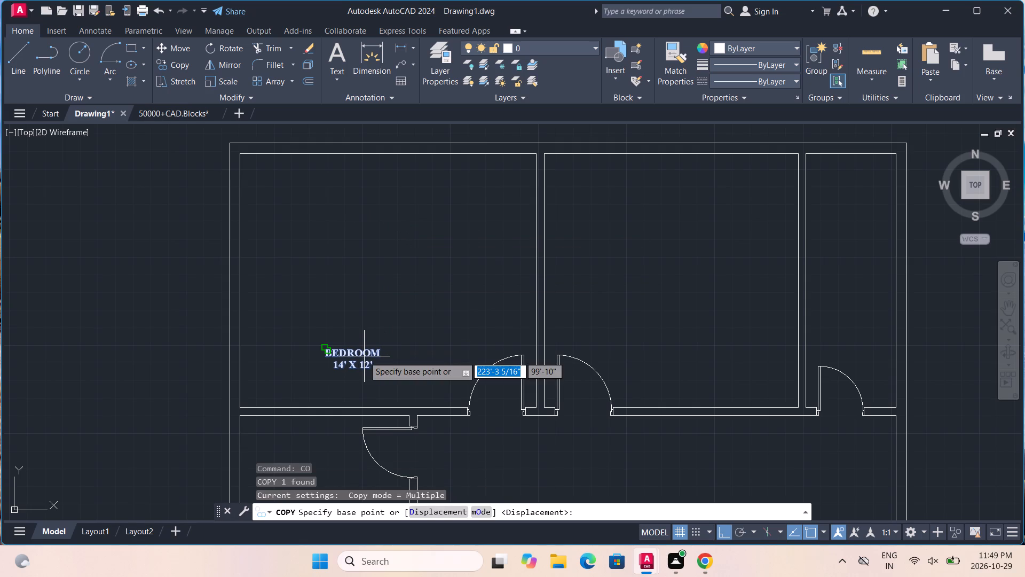
{"action": "left_click", "coordinate": [332, 368]}
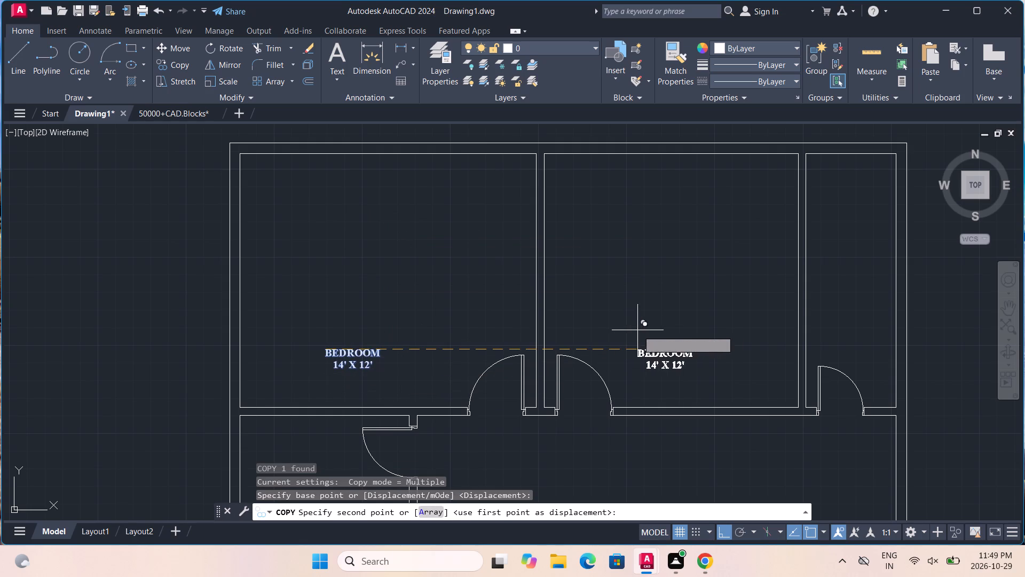
{"action": "scroll", "coordinate": [664, 316], "scroll_direction": "up", "scroll_amount": 1}
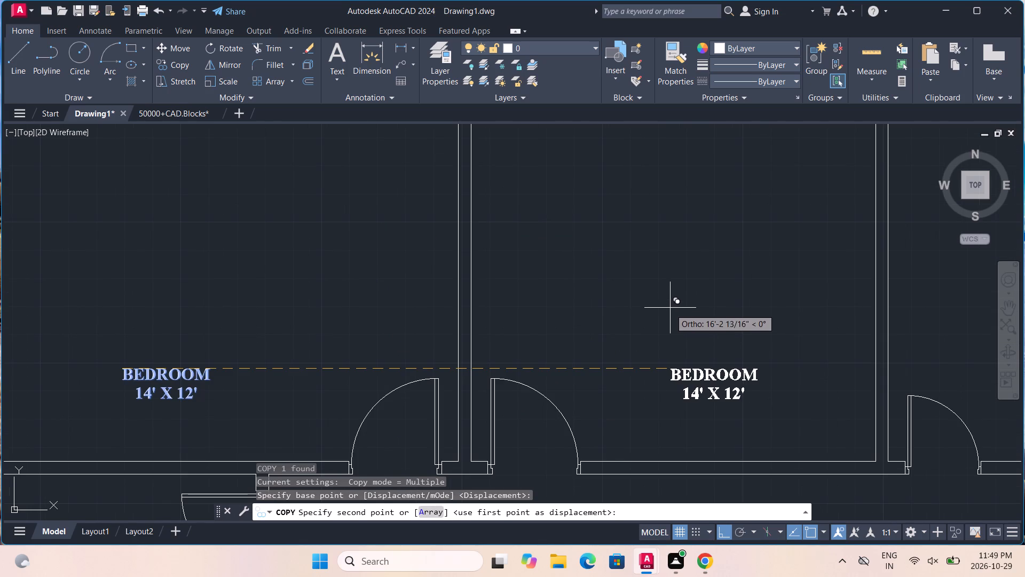
{"action": "left_click", "coordinate": [665, 309]}
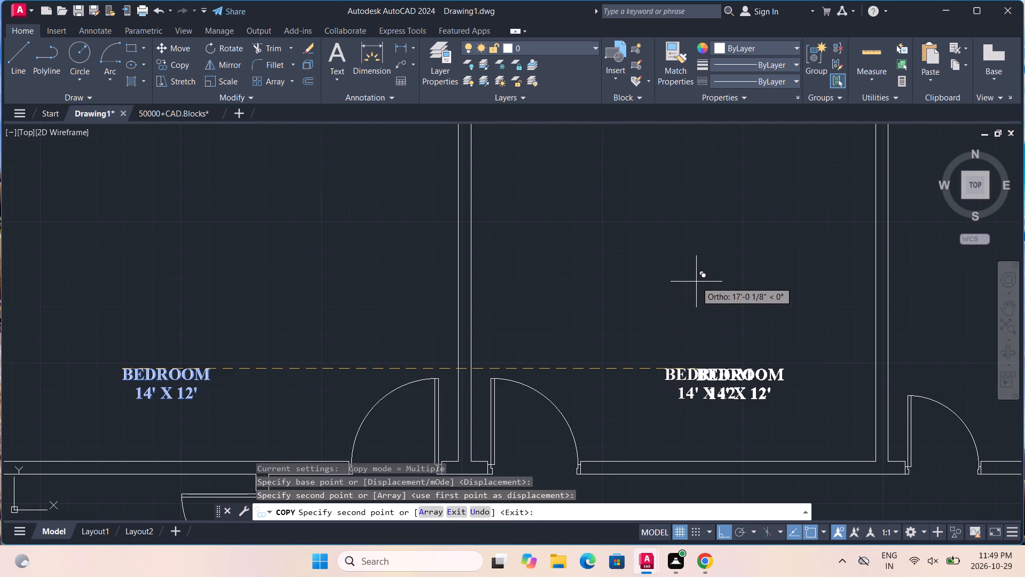
Place copies of the label straight below the original, about 7'-9" down in the kitchen and about 20' down in the lower bedroom.
{"action": "scroll", "coordinate": [696, 282], "scroll_direction": "down", "scroll_amount": 7}
{"action": "scroll", "coordinate": [647, 283], "scroll_direction": "up", "scroll_amount": 6}
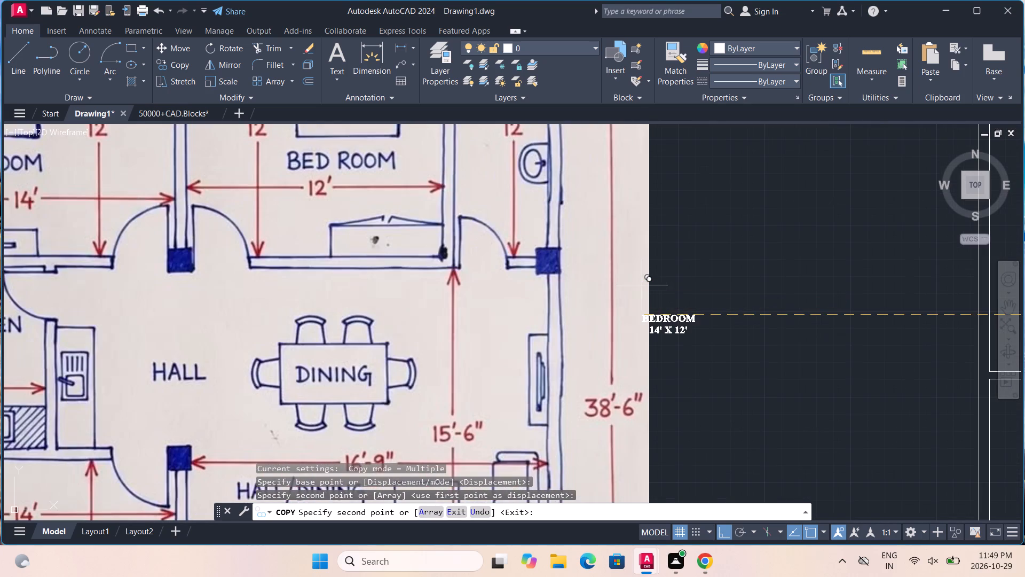
{"action": "scroll", "coordinate": [642, 285], "scroll_direction": "down", "scroll_amount": 2}
{"action": "scroll", "coordinate": [548, 263], "scroll_direction": "up", "scroll_amount": 1}
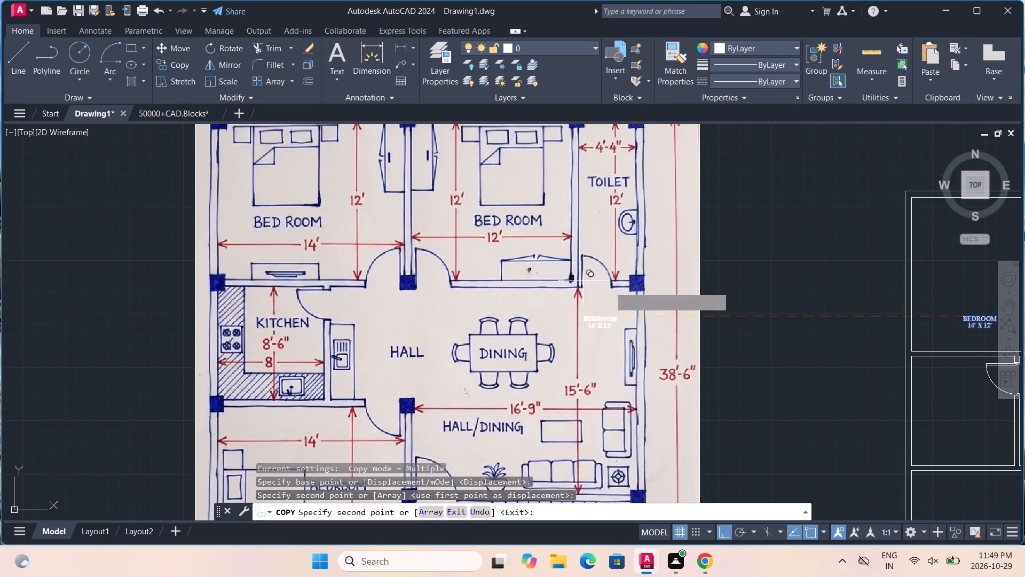
{"action": "middle_click_drag", "start_coordinate": [681, 293], "coordinate": [275, 274]}
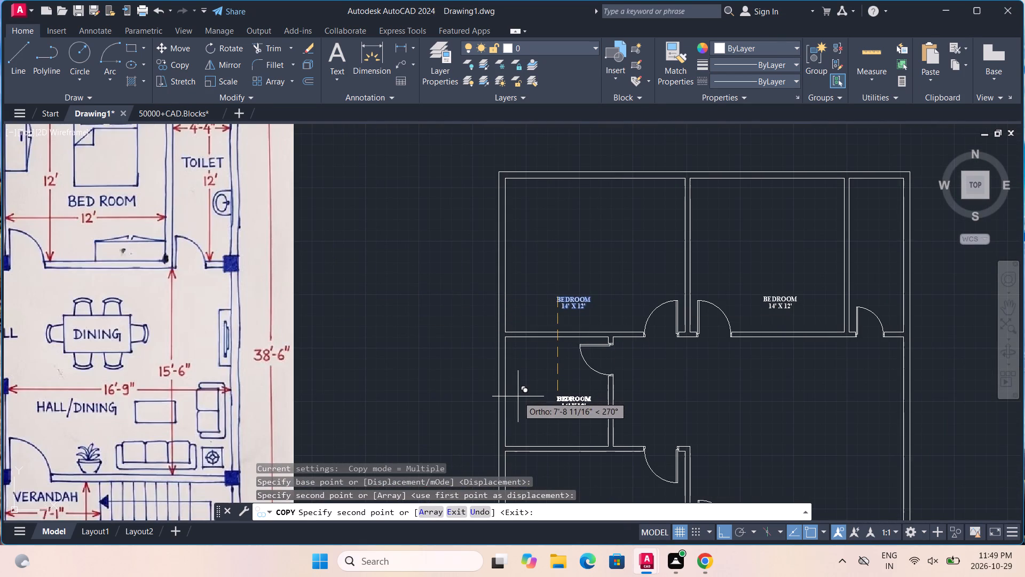
{"action": "left_click", "coordinate": [518, 396]}
{"action": "middle_click_drag", "start_coordinate": [597, 403], "coordinate": [618, 286]}
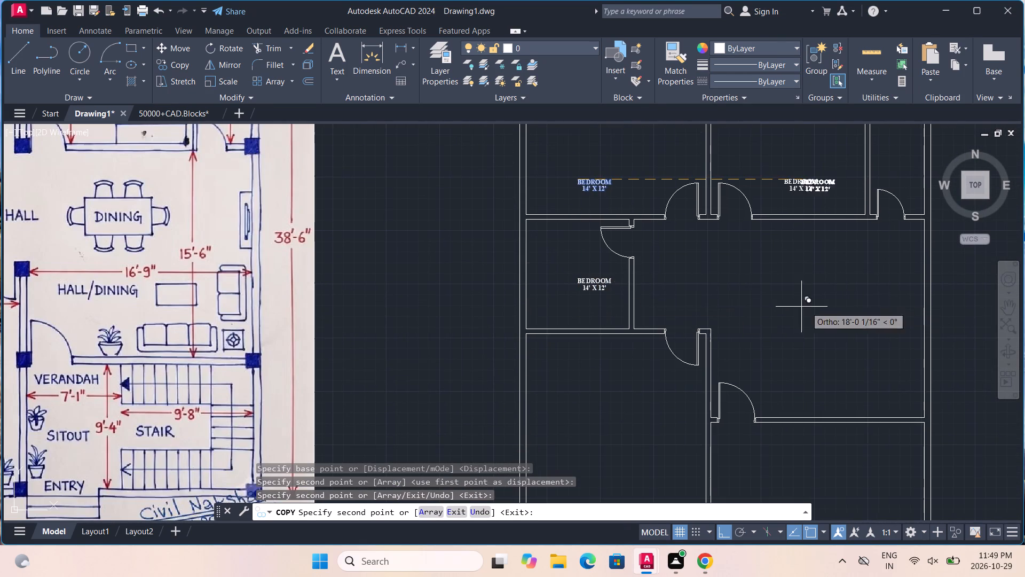
{"action": "left_click", "coordinate": [671, 437]}
Turn Ortho off and place further copies of the label in the hall and in the verandah area below it.
{"action": "left_click", "coordinate": [720, 529]}
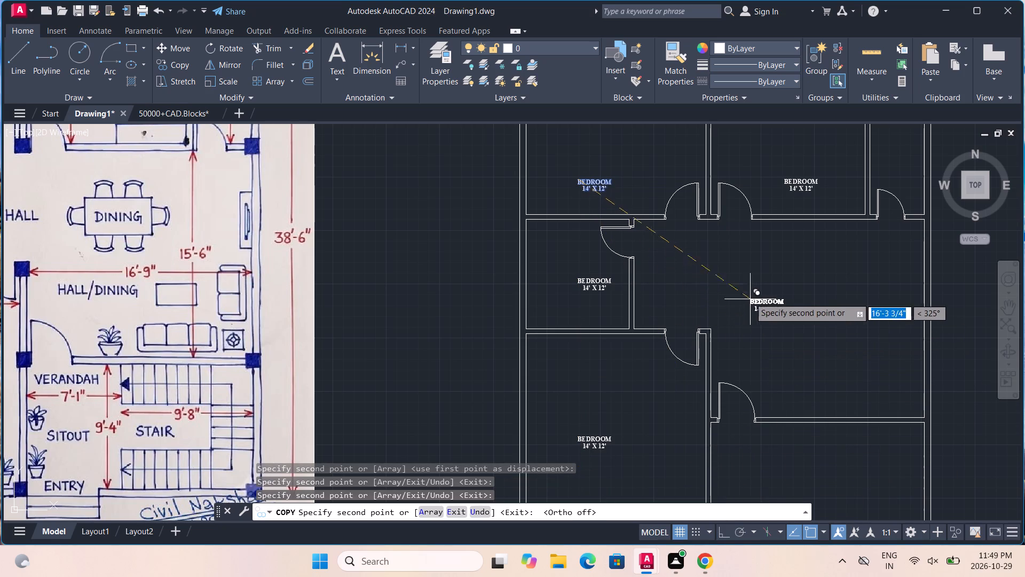
{"action": "left_click", "coordinate": [727, 293]}
{"action": "middle_click_drag", "start_coordinate": [774, 368], "coordinate": [768, 294]}
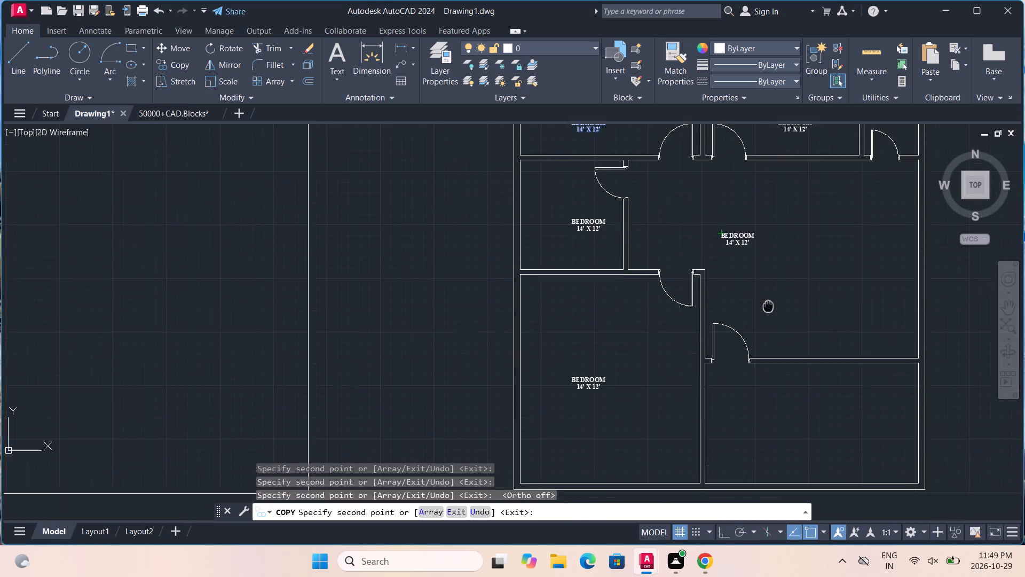
{"action": "middle_click_drag", "start_coordinate": [768, 294], "coordinate": [769, 293]}
{"action": "scroll", "coordinate": [769, 293], "scroll_direction": "down", "scroll_amount": 1}
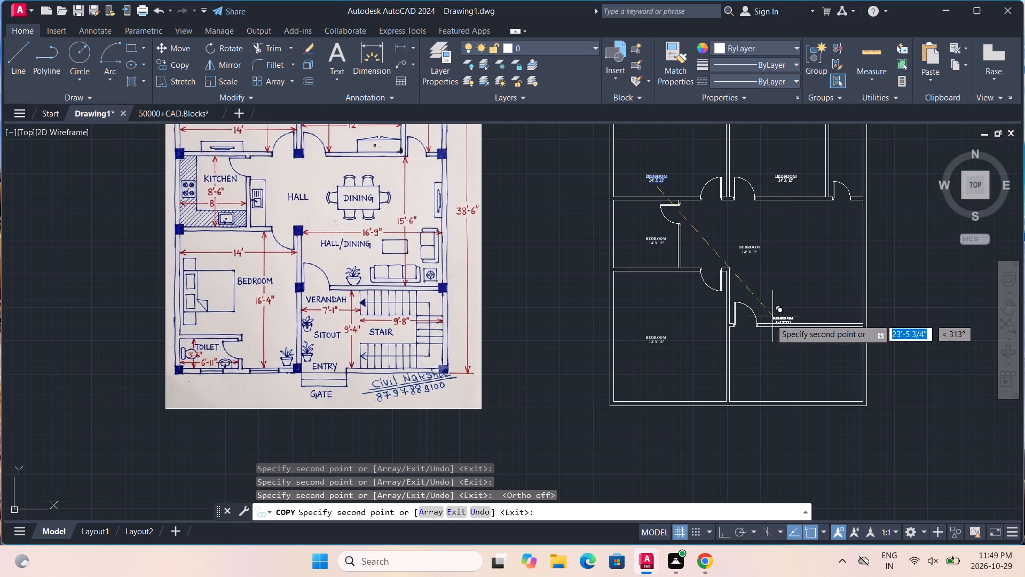
{"action": "left_click", "coordinate": [740, 335]}
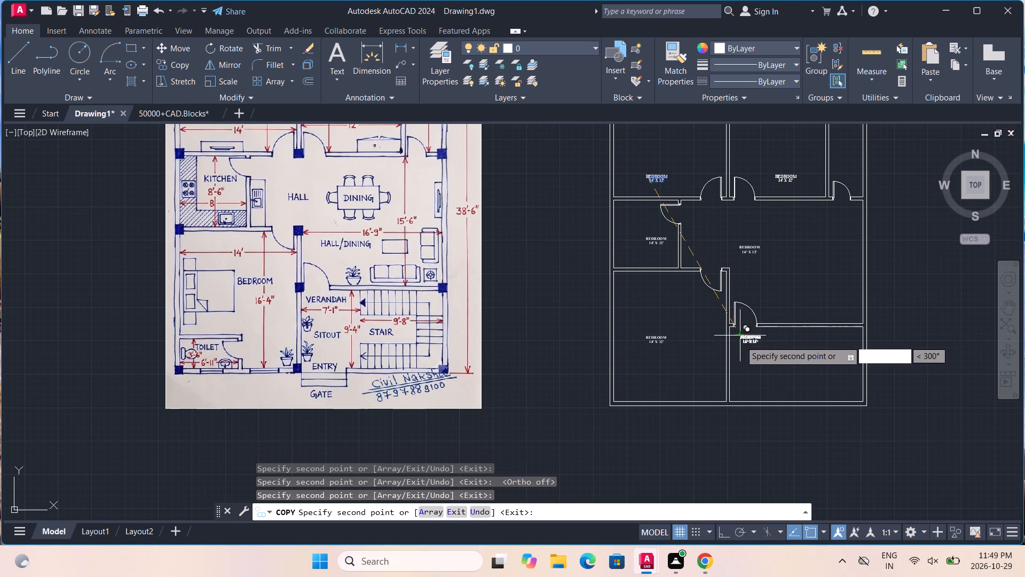
Place further copies of the BEDROOM label in the sitout, gate, stair and both toilet areas, and finish copying.
{"action": "left_click", "coordinate": [747, 363]}
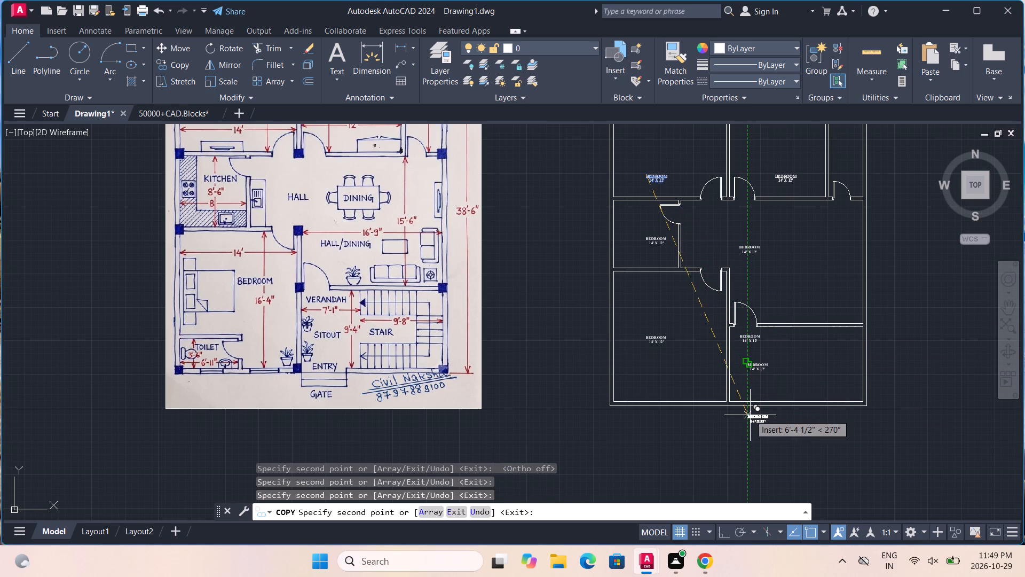
{"action": "left_click", "coordinate": [750, 416]}
{"action": "left_click", "coordinate": [801, 361]}
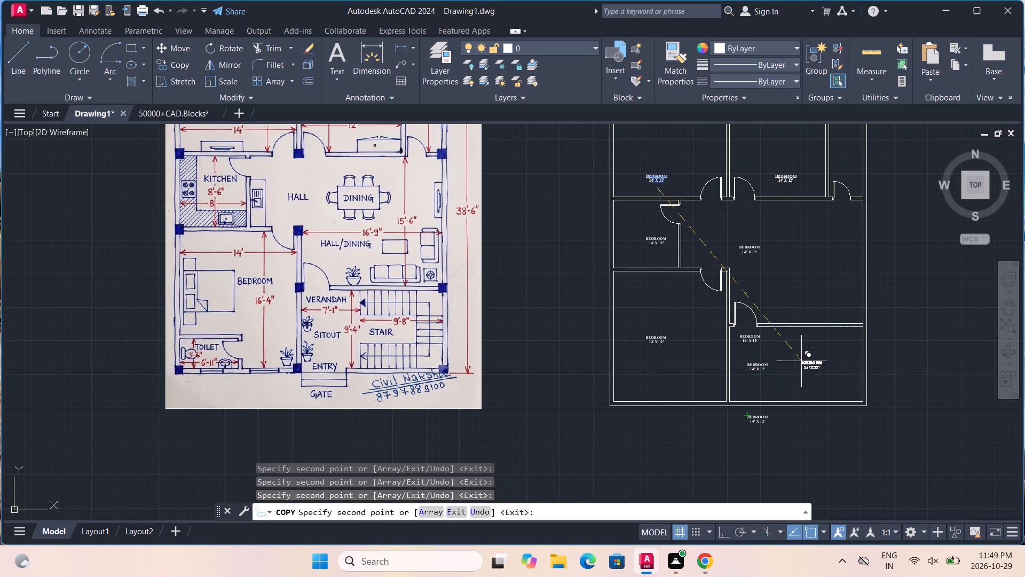
{"action": "left_click", "coordinate": [626, 383]}
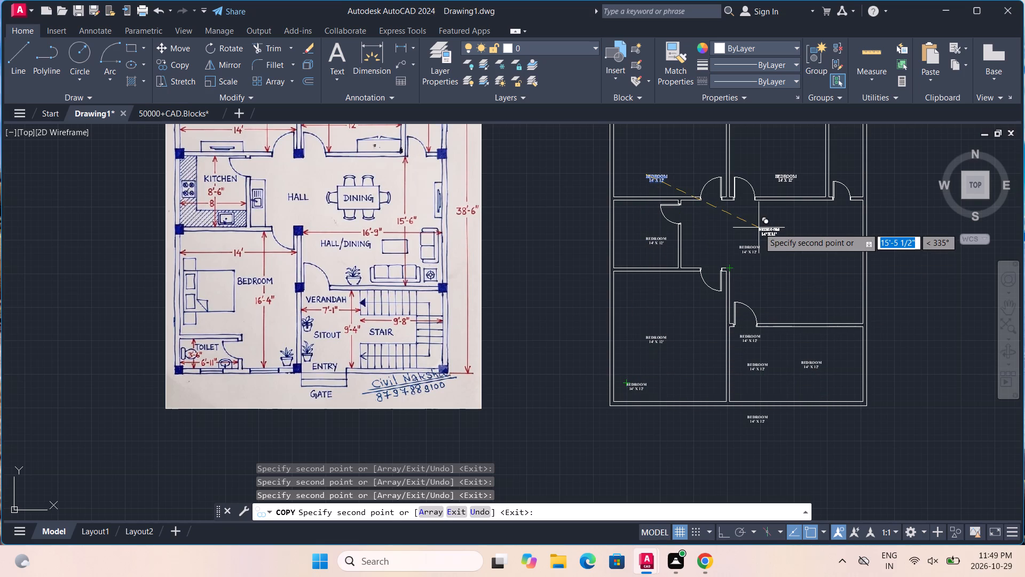
{"action": "middle_click_drag", "start_coordinate": [761, 227], "coordinate": [748, 313]}
{"action": "left_click", "coordinate": [830, 239]}
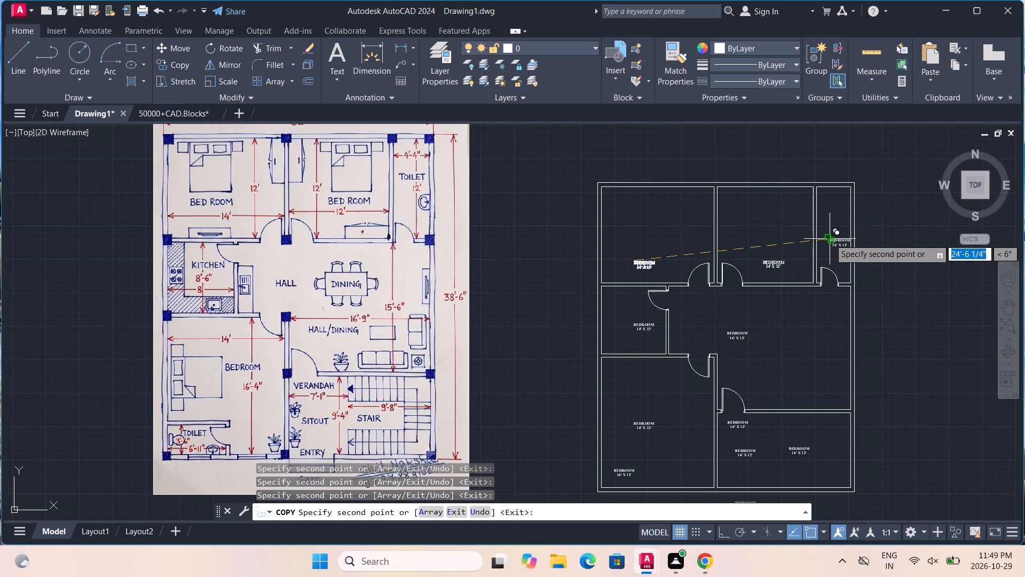
{"action": "key", "text": "Escape"}
{"action": "key", "text": "Escape"}
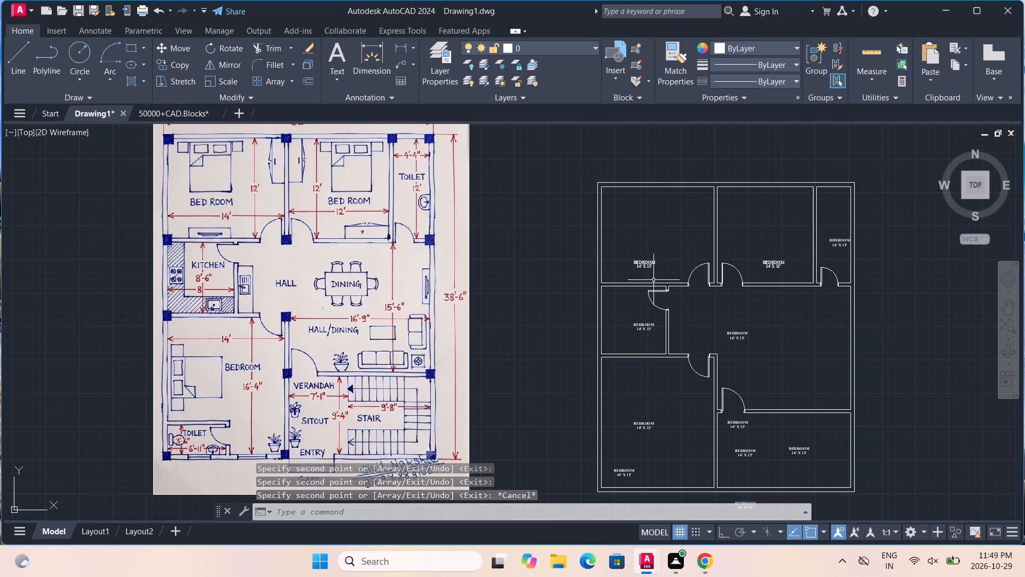
{"action": "key", "text": "Escape"}
Set the size line of the upper middle bedroom's label to 12' X 12'.
{"action": "scroll", "coordinate": [823, 292], "scroll_direction": "up", "scroll_amount": 4}
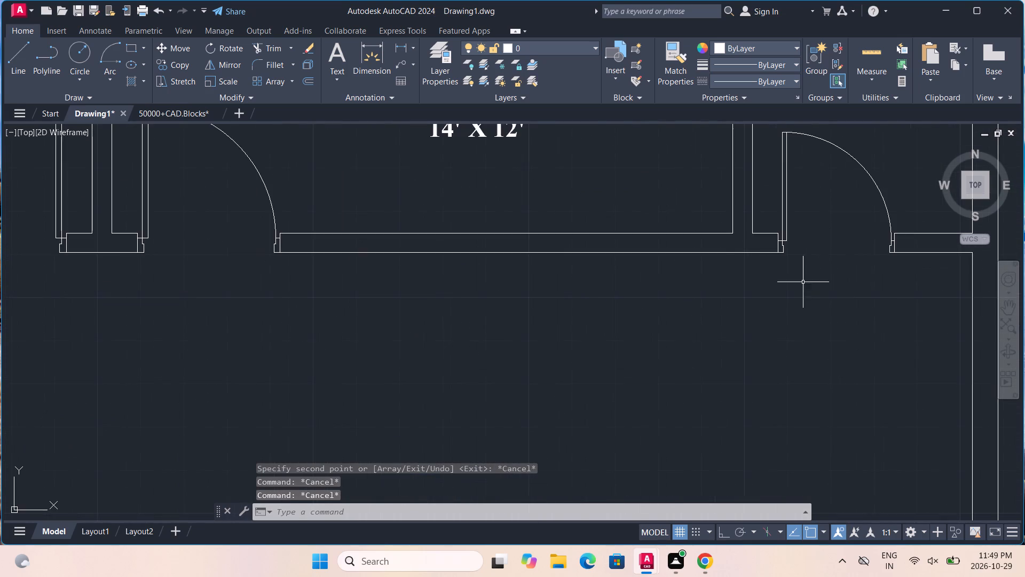
{"action": "scroll", "coordinate": [725, 271], "scroll_direction": "up", "scroll_amount": 1}
{"action": "middle_click_drag", "start_coordinate": [724, 272], "coordinate": [822, 478]}
{"action": "double_click", "coordinate": [385, 259]}
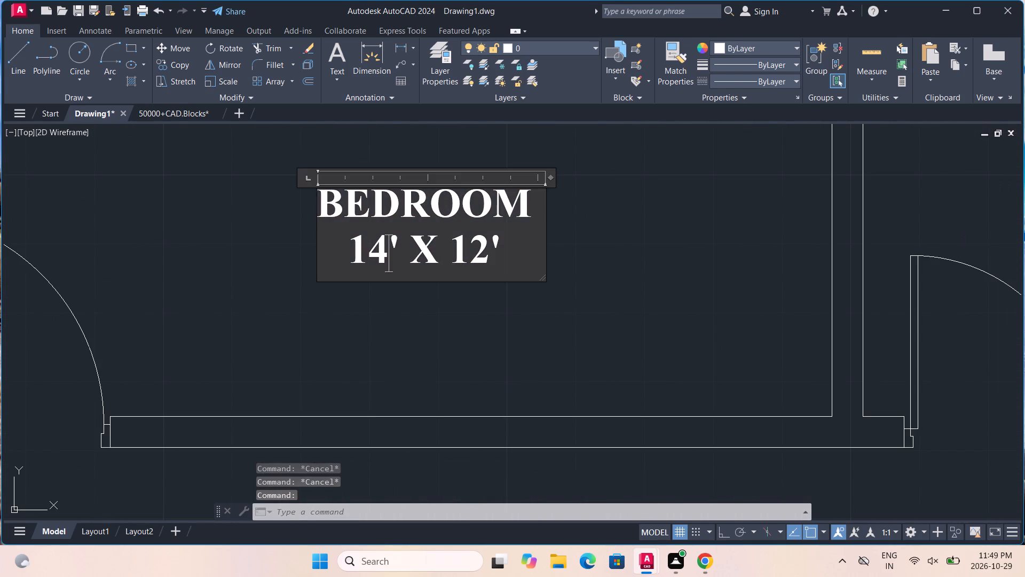
{"action": "key", "text": "BackSpace"}
{"action": "key", "text": "2"}
Replace the whole text of the label in the kitchen with KITCHEN, followed by a new line.
{"action": "scroll", "coordinate": [391, 254], "scroll_direction": "down", "scroll_amount": 2}
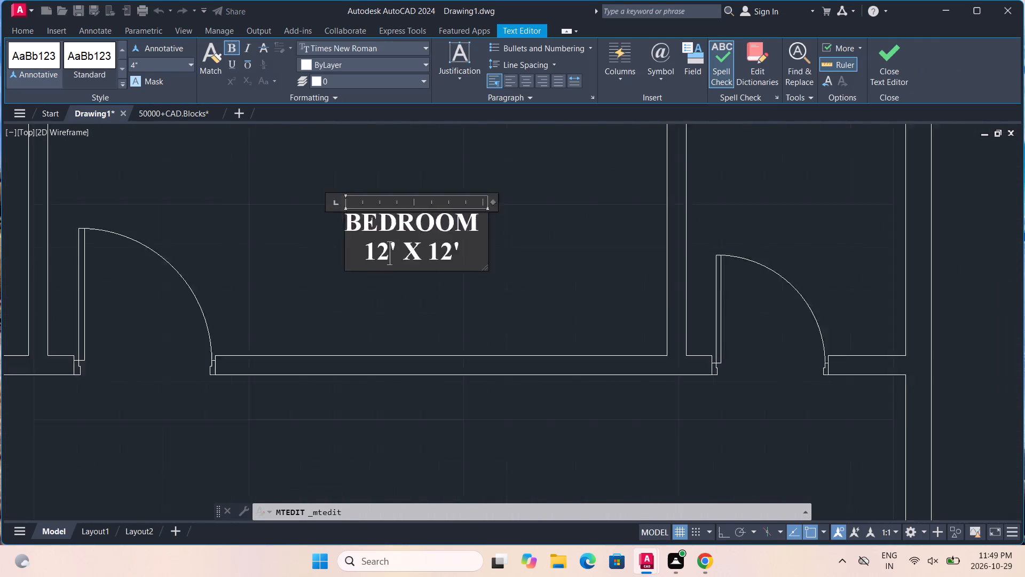
{"action": "scroll", "coordinate": [391, 254], "scroll_direction": "down", "scroll_amount": 3}
{"action": "middle_click_drag", "start_coordinate": [254, 415], "coordinate": [331, 370]}
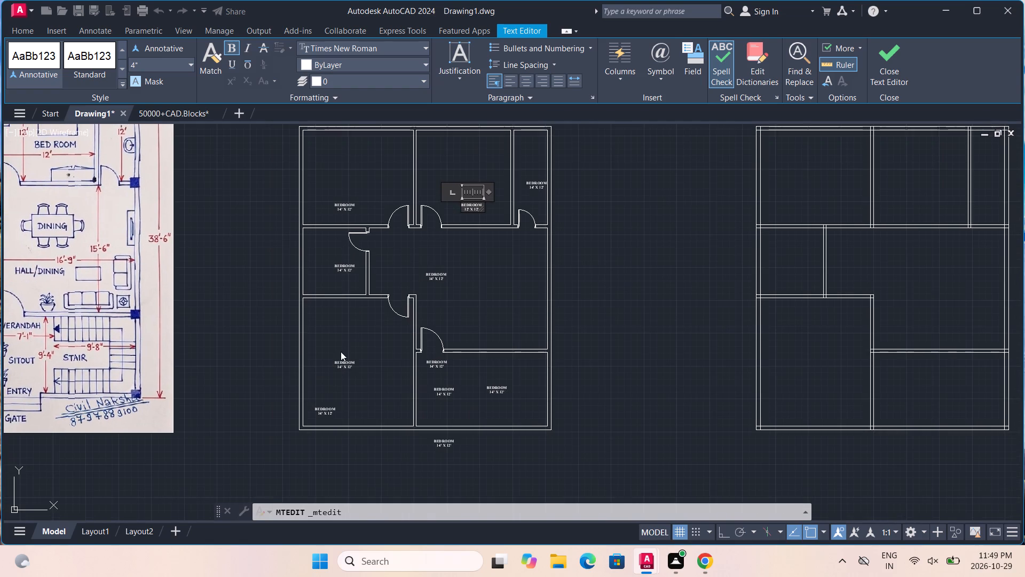
{"action": "middle_click_drag", "start_coordinate": [340, 274], "coordinate": [490, 348]}
{"action": "scroll", "coordinate": [490, 339], "scroll_direction": "up", "scroll_amount": 1}
{"action": "scroll", "coordinate": [490, 339], "scroll_direction": "down", "scroll_amount": 1}
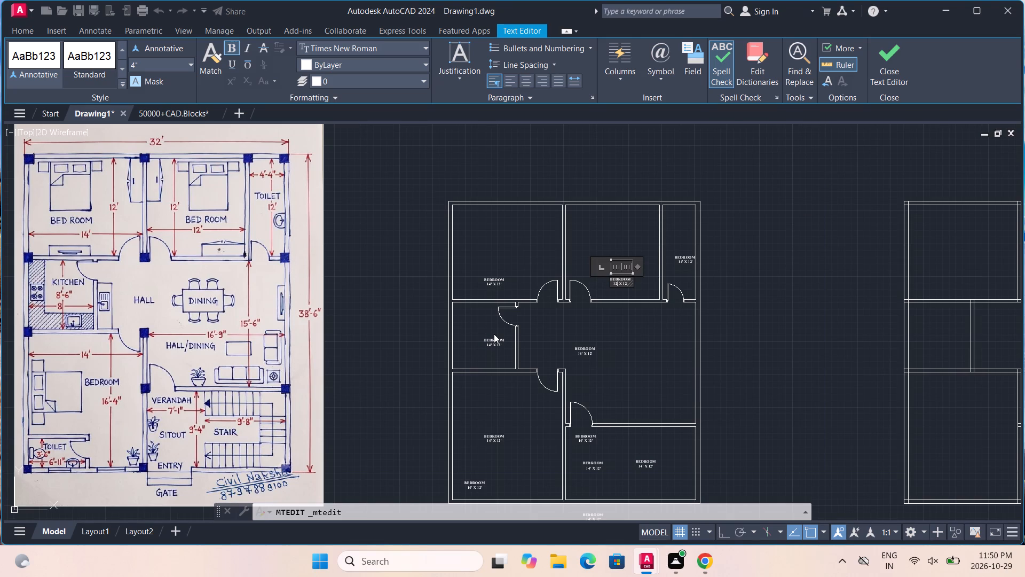
{"action": "scroll", "coordinate": [494, 334], "scroll_direction": "up", "scroll_amount": 1}
{"action": "scroll", "coordinate": [494, 334], "scroll_direction": "down", "scroll_amount": 1}
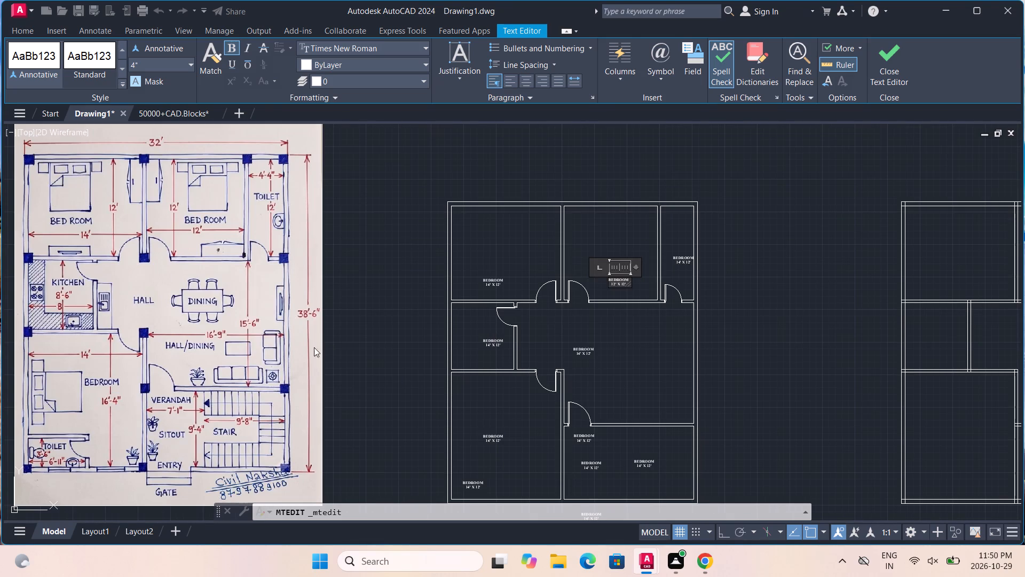
{"action": "scroll", "coordinate": [516, 364], "scroll_direction": "up", "scroll_amount": 4}
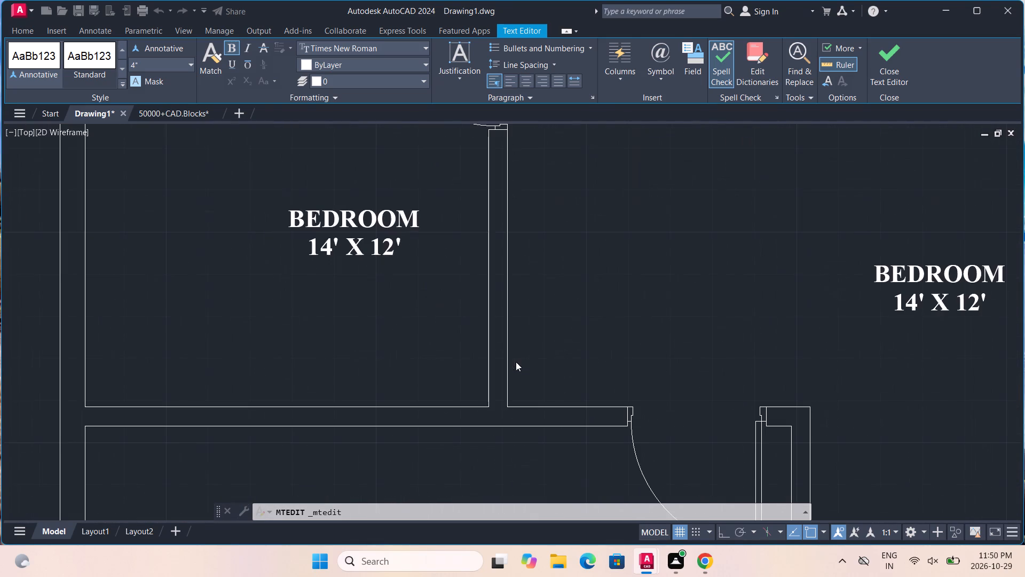
{"action": "double_click", "coordinate": [373, 220]}
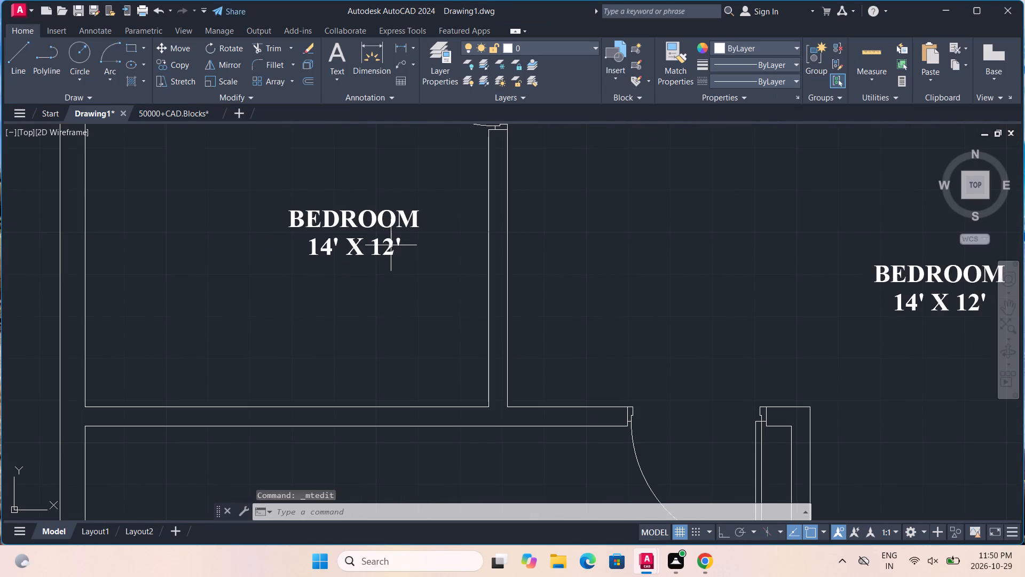
{"action": "left_click", "coordinate": [391, 245]}
{"action": "left_click", "coordinate": [392, 245]}
{"action": "left_click", "coordinate": [400, 247]}
{"action": "double_click", "coordinate": [400, 243]}
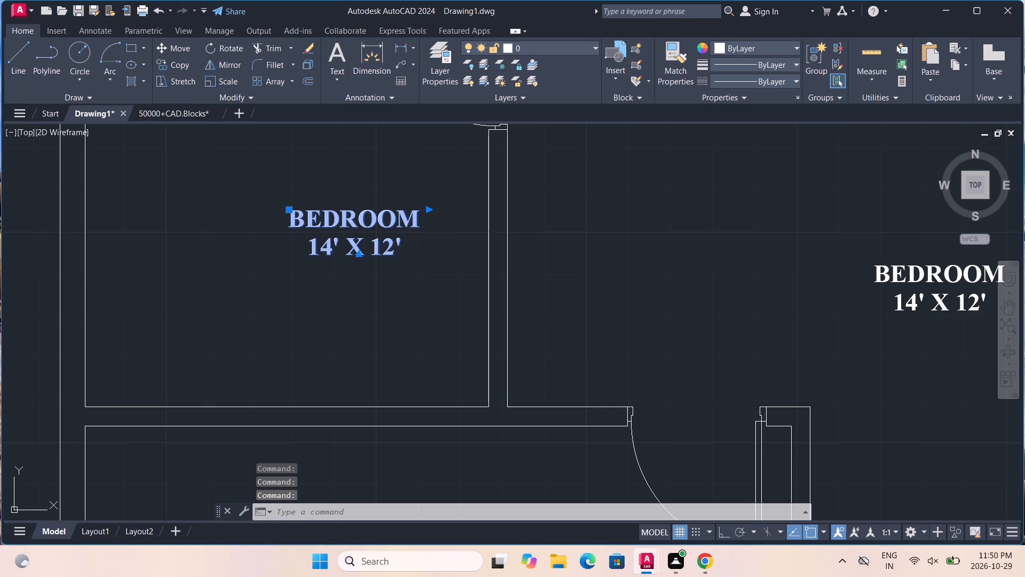
{"action": "left_click", "coordinate": [401, 243]}
{"action": "key", "text": "BackSpace"}
{"action": "key", "text": "BackSpace"}
{"action": "key", "text": "BackSpace"}
{"action": "key", "text": "BackSpace"}
{"action": "key", "text": "BackSpace"}
{"action": "key", "text": "BackSpace"}
{"action": "key", "text": "BackSpace"}
{"action": "key", "text": "BackSpace"}
{"action": "key", "text": "BackSpace"}
{"action": "key", "text": "BackSpace"}
{"action": "key", "text": "BackSpace"}
{"action": "key", "text": "BackSpace"}
{"action": "key", "text": "BackSpace"}
{"action": "key", "text": "BackSpace"}
{"action": "key", "text": "BackSpace"}
{"action": "key", "text": "BackSpace"}
{"action": "key", "text": "BackSpace"}
{"action": "key", "text": "BackSpace"}
{"action": "key", "text": "BackSpace"}
{"action": "key", "text": "BackSpace"}
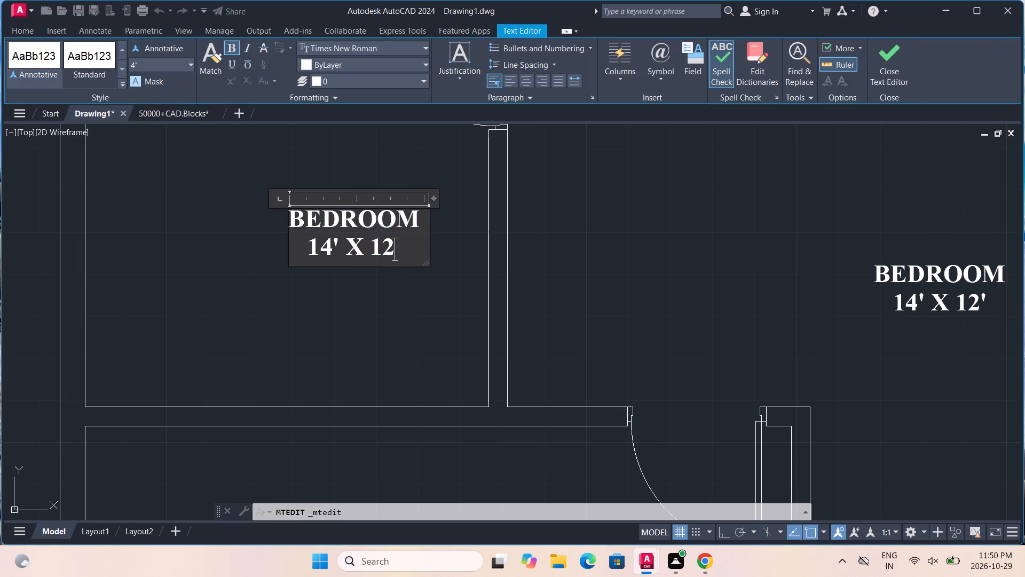
{"action": "type", "text": "KITCHEN"}
{"action": "key", "text": "Return"}
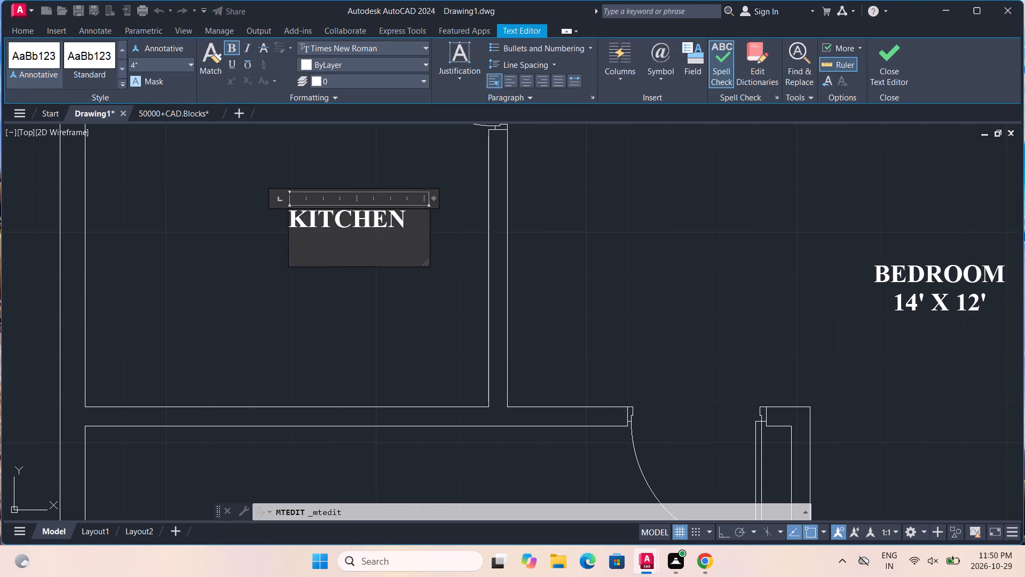
Add the size line 8' X 8' 6" to the kitchen label, shifted in with a leading space.
{"action": "type", "text": "8' X"}
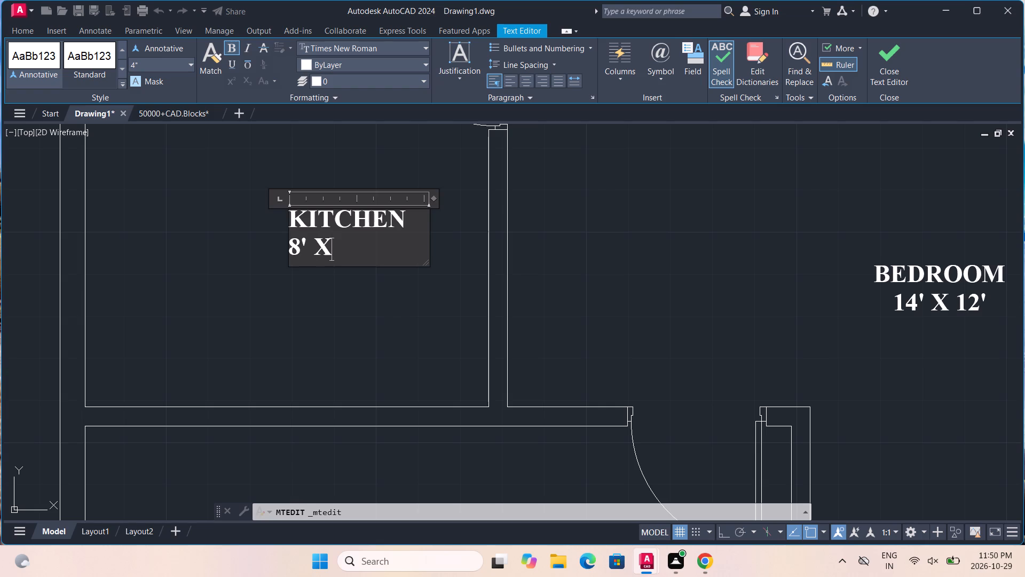
{"action": "key", "text": "space"}
{"action": "type", "text": "8' 6\""}
{"action": "key", "text": "Return"}
{"action": "key", "text": "BackSpace"}
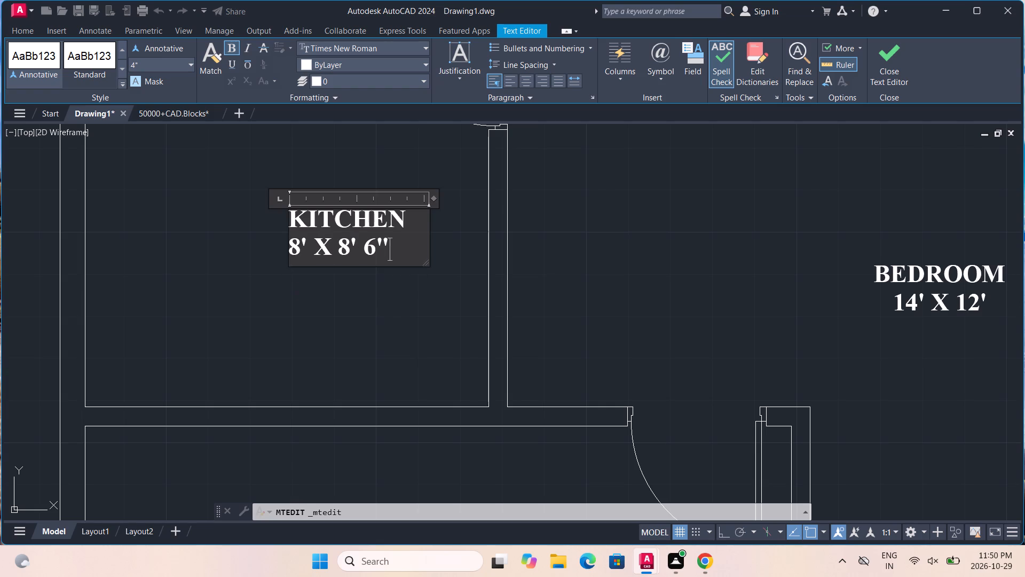
{"action": "left_click", "coordinate": [294, 252]}
{"action": "key", "text": "space"}
{"action": "left_click", "coordinate": [321, 304]}
Set the size line of the lower bedroom's main label to 14' X 16'4" and remove two of its leading spaces.
{"action": "scroll", "coordinate": [321, 304], "scroll_direction": "down", "scroll_amount": 2}
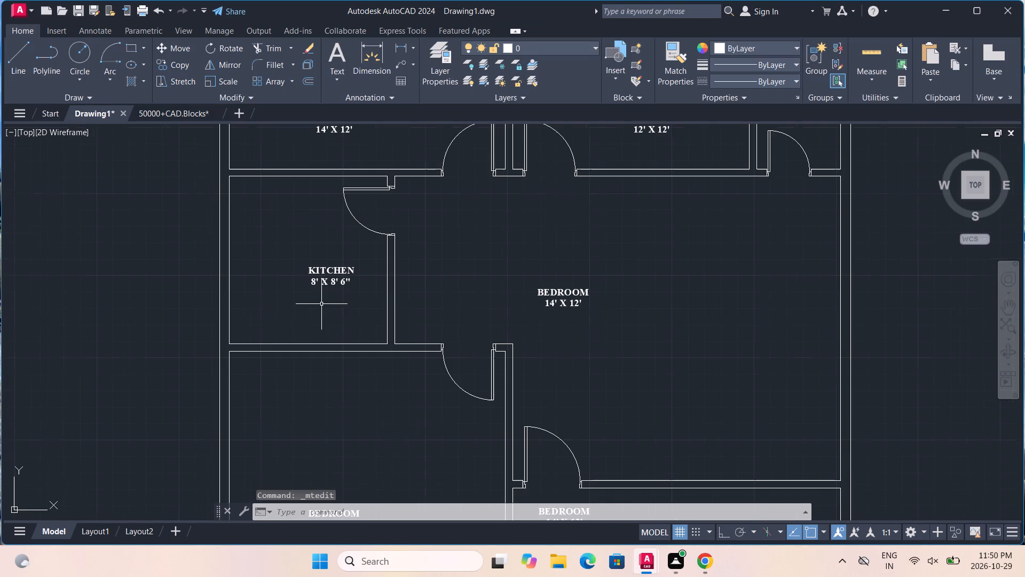
{"action": "scroll", "coordinate": [506, 342], "scroll_direction": "down", "scroll_amount": 1}
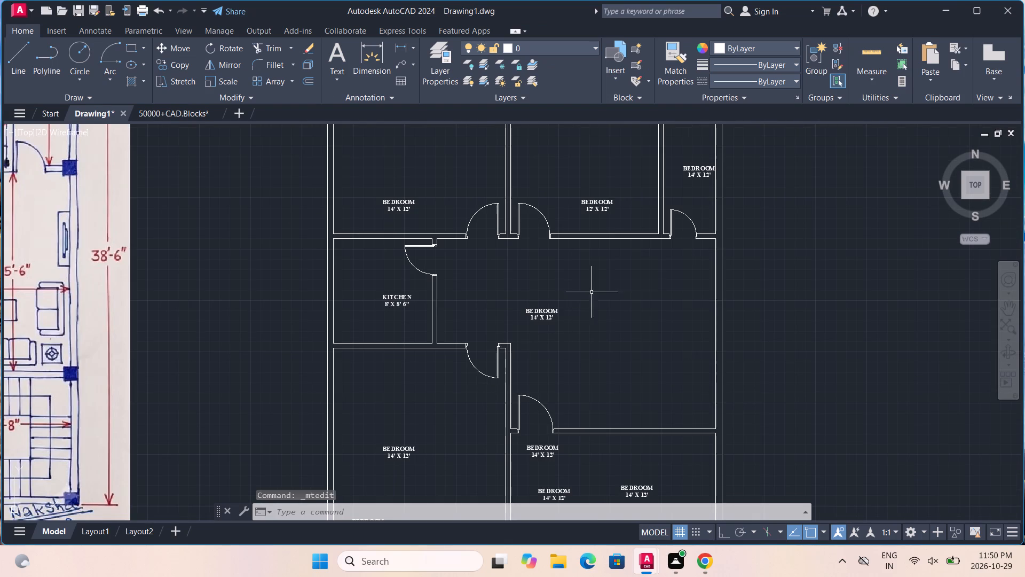
{"action": "middle_click_drag", "start_coordinate": [505, 357], "coordinate": [586, 222]}
{"action": "scroll", "coordinate": [527, 284], "scroll_direction": "down", "scroll_amount": 1}
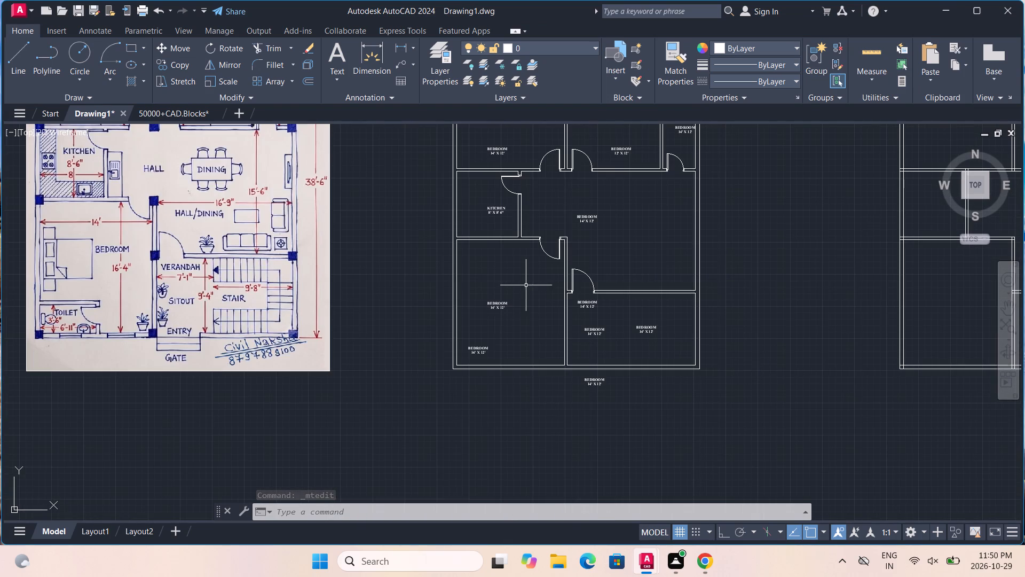
{"action": "scroll", "coordinate": [516, 311], "scroll_direction": "up", "scroll_amount": 1}
{"action": "middle_click_drag", "start_coordinate": [516, 311], "coordinate": [712, 304]}
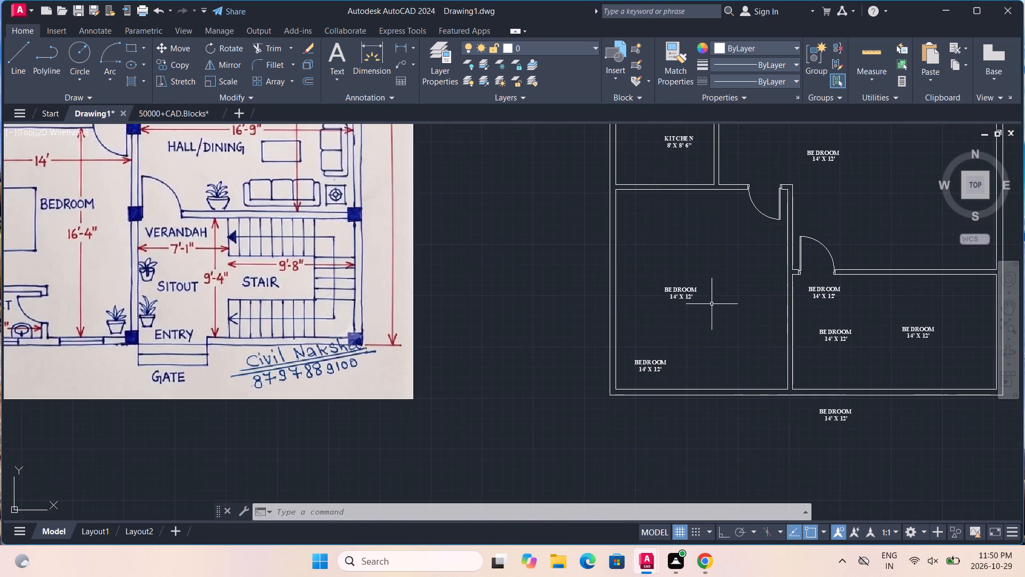
{"action": "scroll", "coordinate": [712, 304], "scroll_direction": "down", "scroll_amount": 1}
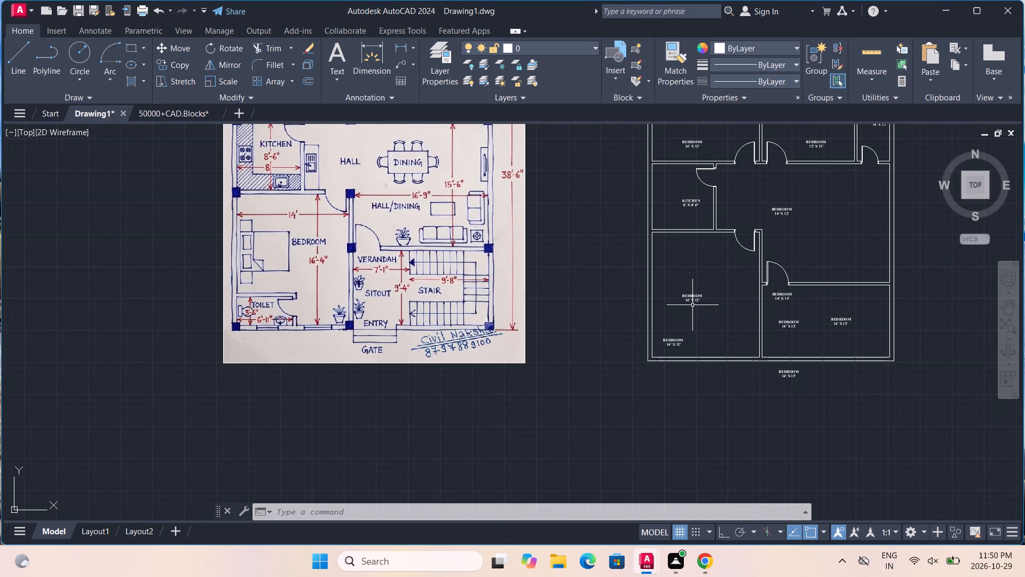
{"action": "double_click", "coordinate": [692, 303]}
{"action": "scroll", "coordinate": [692, 304], "scroll_direction": "up", "scroll_amount": 5}
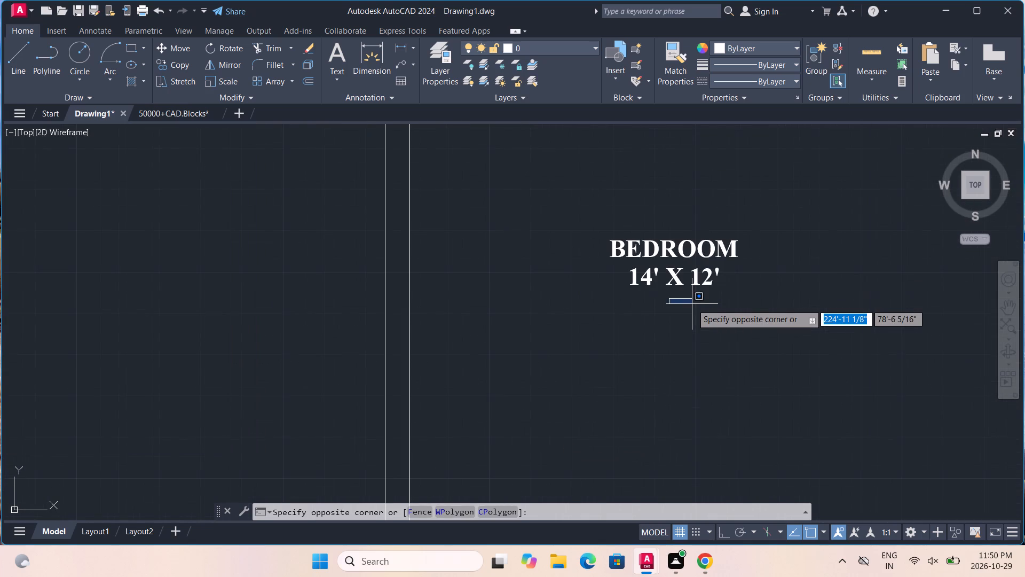
{"action": "triple_click", "coordinate": [694, 285]}
{"action": "left_click", "coordinate": [695, 284]}
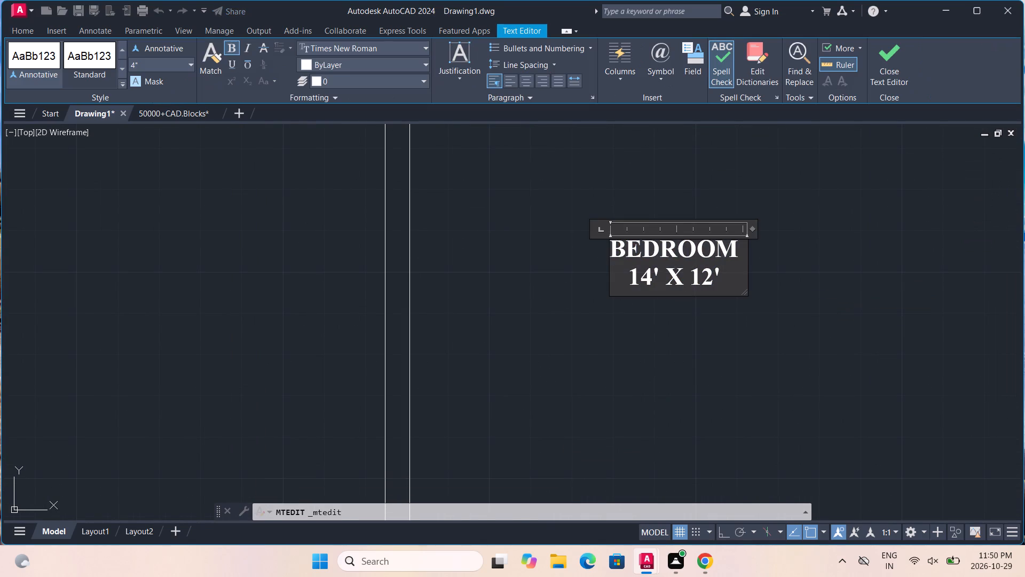
{"action": "left_click", "coordinate": [717, 285]}
{"action": "key", "text": "BackSpace"}
{"action": "key", "text": "BackSpace"}
{"action": "type", "text": "6'"}
{"action": "type", "text": "4\""}
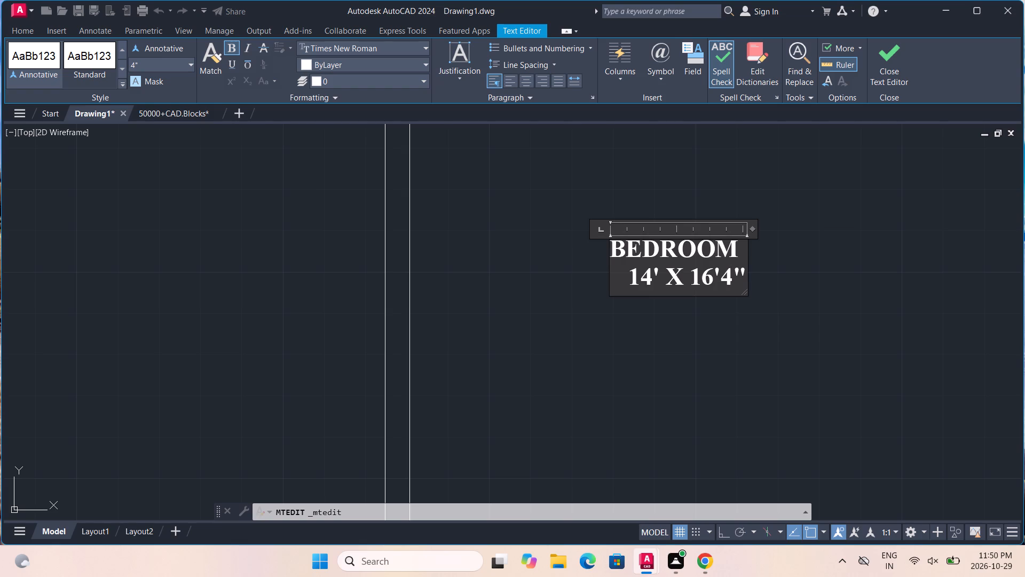
{"action": "left_click", "coordinate": [626, 274]}
{"action": "key", "text": "BackSpace"}
{"action": "key", "text": "BackSpace"}
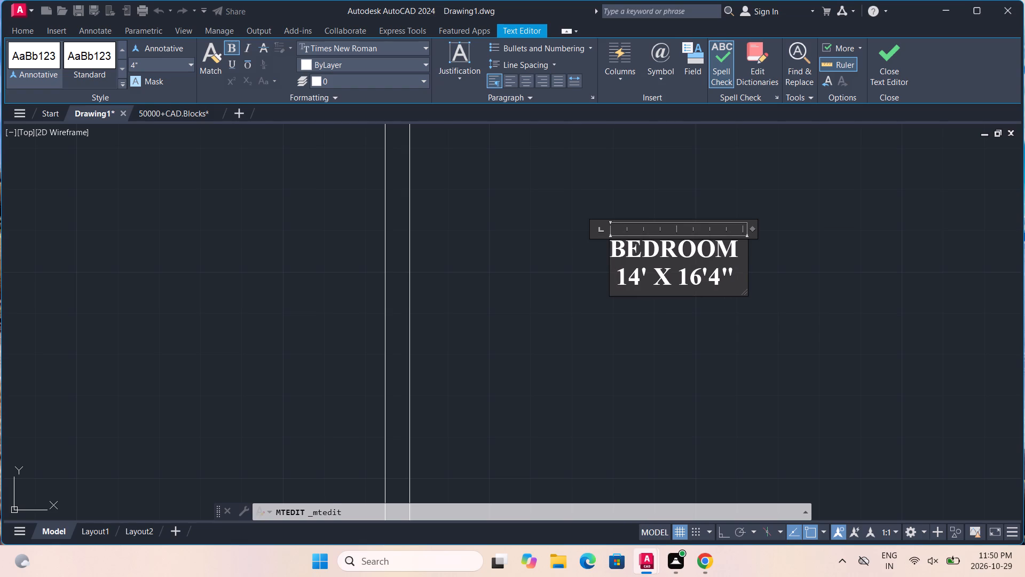
{"action": "left_click", "coordinate": [635, 324]}
Move the lower bedroom's 14' X 16'4" label about 5'-9" across the room toward its right-hand wall.
{"action": "scroll", "coordinate": [635, 324], "scroll_direction": "down", "scroll_amount": 4}
{"action": "scroll", "coordinate": [630, 351], "scroll_direction": "up", "scroll_amount": 2}
{"action": "left_click", "coordinate": [655, 261]}
{"action": "key", "text": "m"}
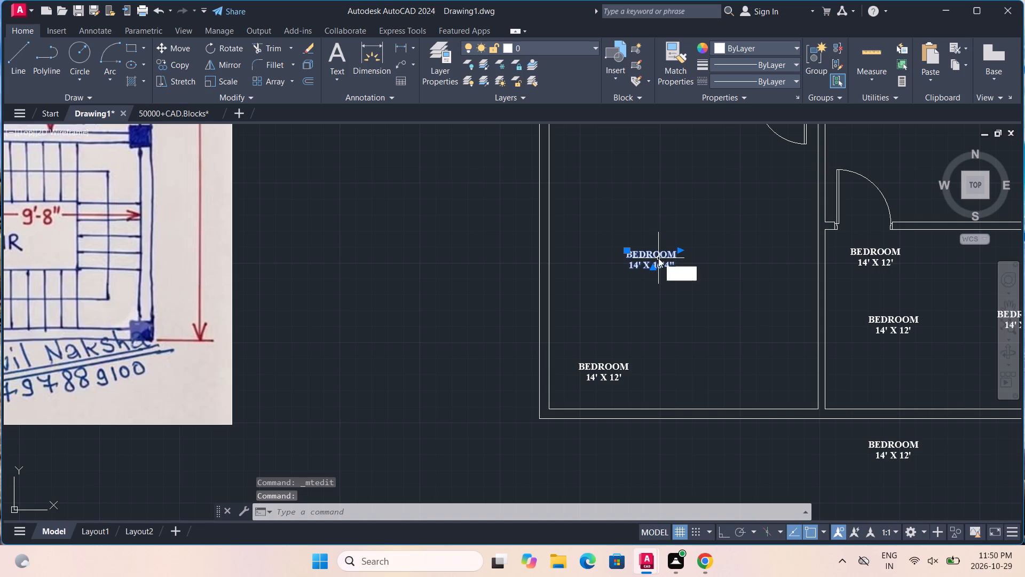
{"action": "key", "text": "Return"}
{"action": "left_click", "coordinate": [658, 258]}
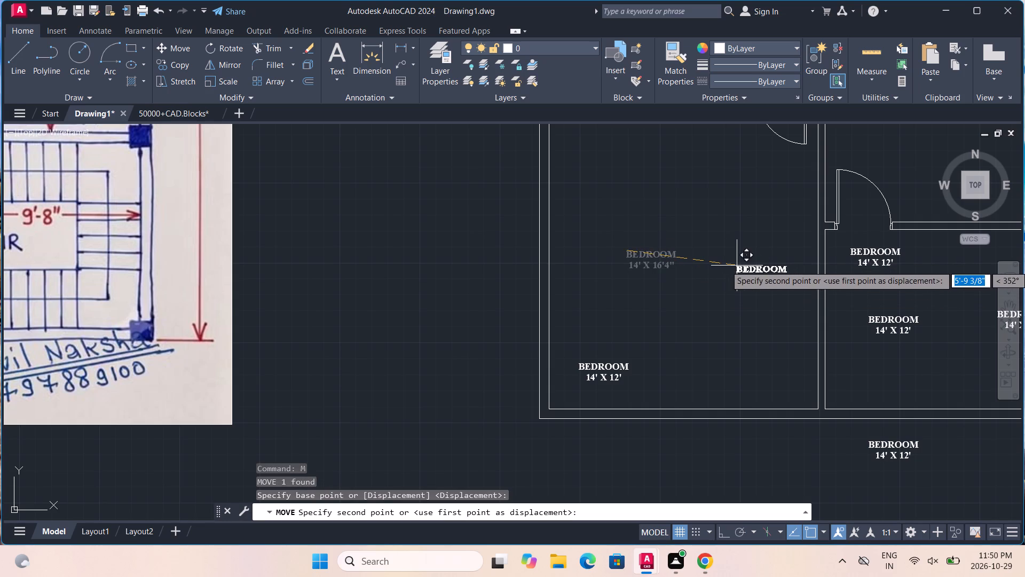
{"action": "left_click", "coordinate": [737, 266]}
Offset the lower bedroom's bottom inner wall line 3' up into the room for the toilet's upper wall.
{"action": "scroll", "coordinate": [731, 280], "scroll_direction": "down", "scroll_amount": 1}
{"action": "scroll", "coordinate": [654, 340], "scroll_direction": "up", "scroll_amount": 1}
{"action": "scroll", "coordinate": [654, 340], "scroll_direction": "down", "scroll_amount": 2}
{"action": "scroll", "coordinate": [296, 356], "scroll_direction": "up", "scroll_amount": 2}
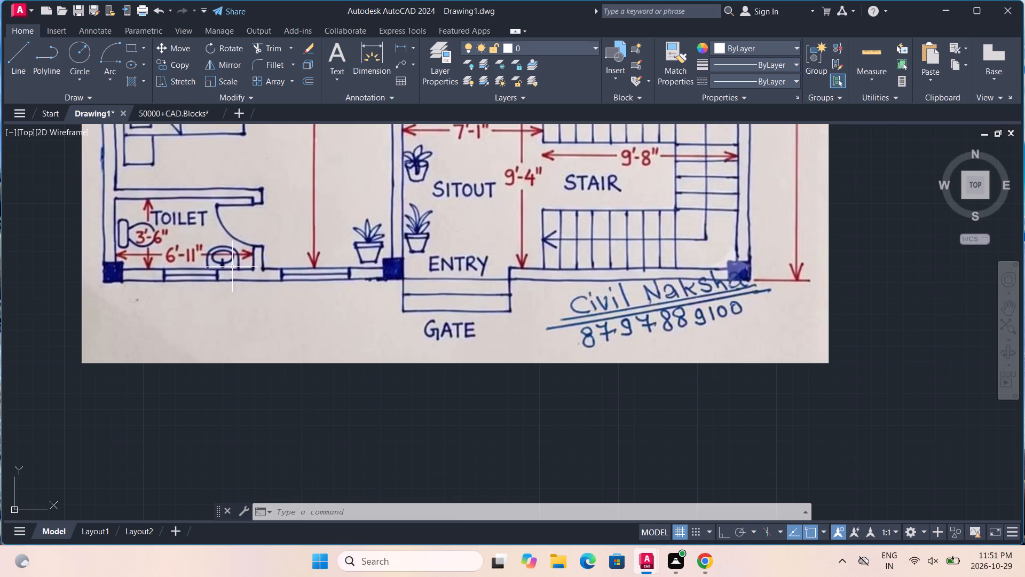
{"action": "scroll", "coordinate": [428, 334], "scroll_direction": "down", "scroll_amount": 2}
{"action": "middle_click_drag", "start_coordinate": [834, 386], "coordinate": [582, 385]}
{"action": "scroll", "coordinate": [463, 331], "scroll_direction": "up", "scroll_amount": 5}
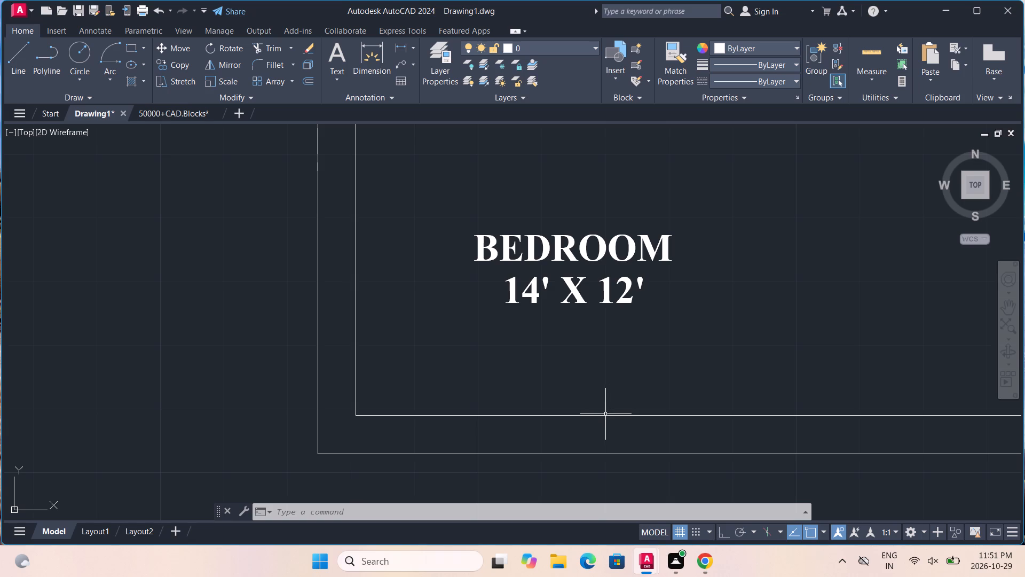
{"action": "left_click", "coordinate": [604, 415]}
{"action": "key", "text": "o"}
{"action": "type", "text": "FF"}
{"action": "key", "text": "Return"}
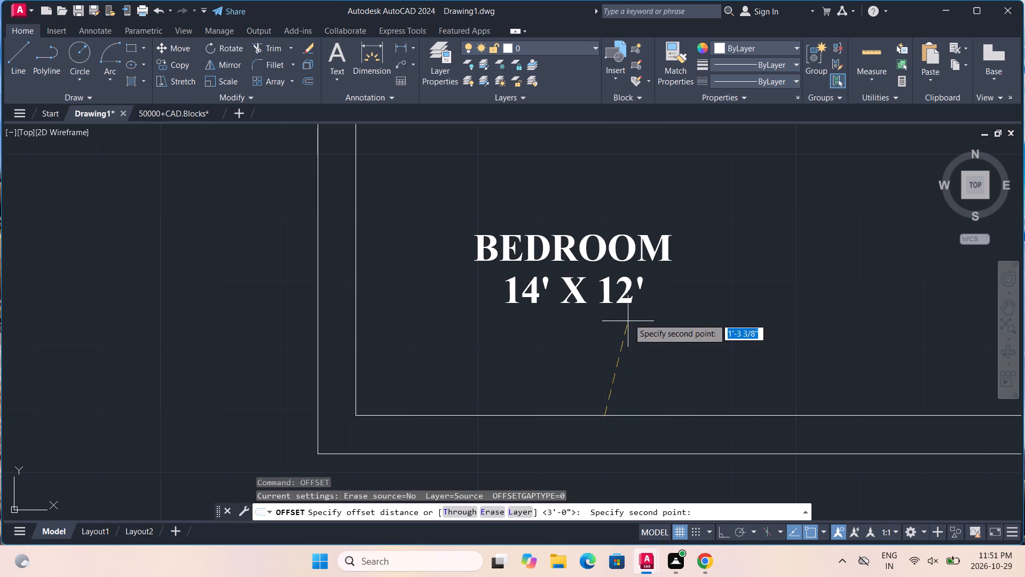
{"action": "type", "text": "3'"}
{"action": "key", "text": "Return"}
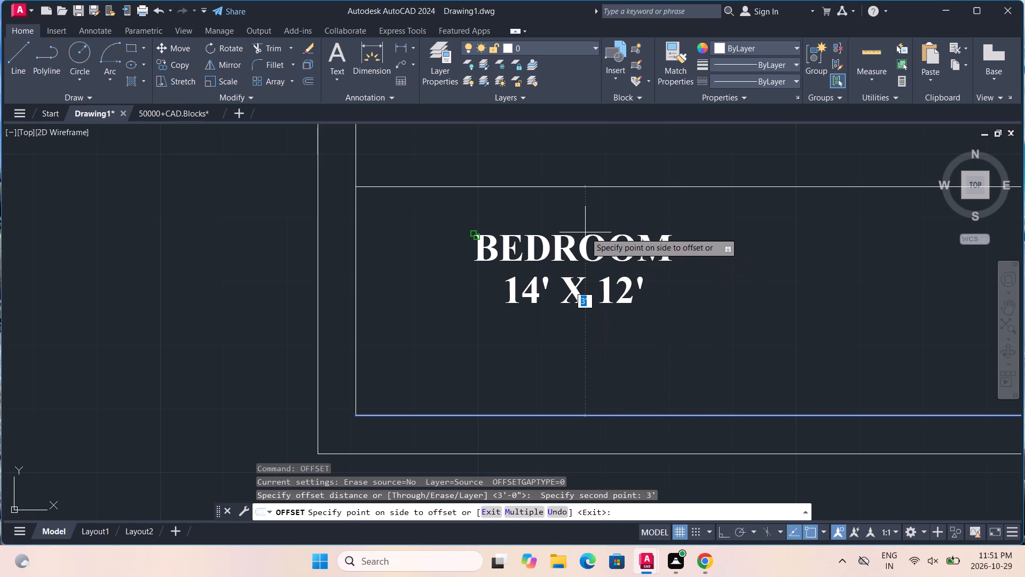
{"action": "scroll", "coordinate": [688, 185], "scroll_direction": "down", "scroll_amount": 3}
{"action": "middle_click_drag", "start_coordinate": [688, 184], "coordinate": [678, 263]}
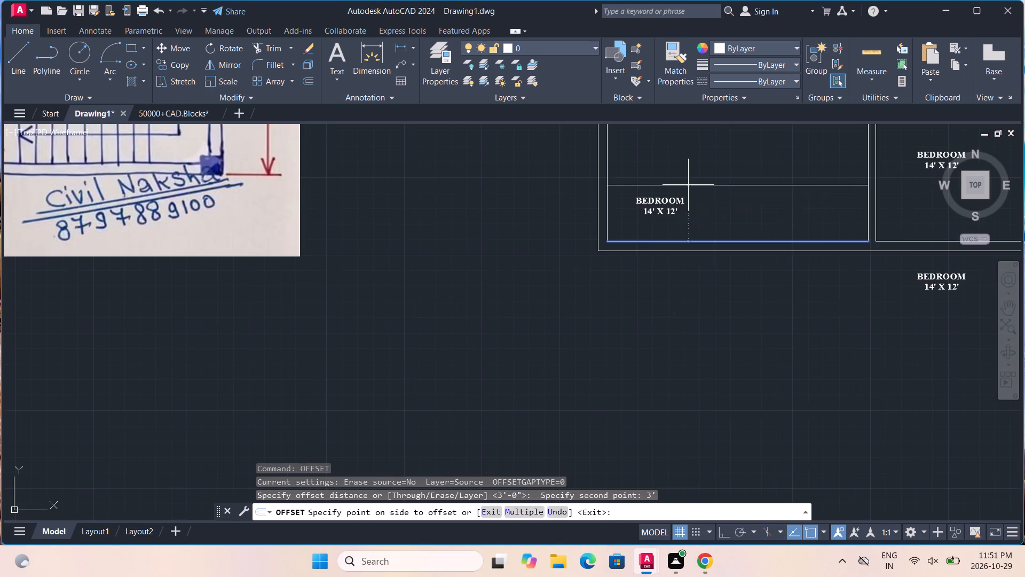
{"action": "middle_click_drag", "start_coordinate": [678, 263], "coordinate": [672, 288]}
{"action": "left_click", "coordinate": [686, 291]}
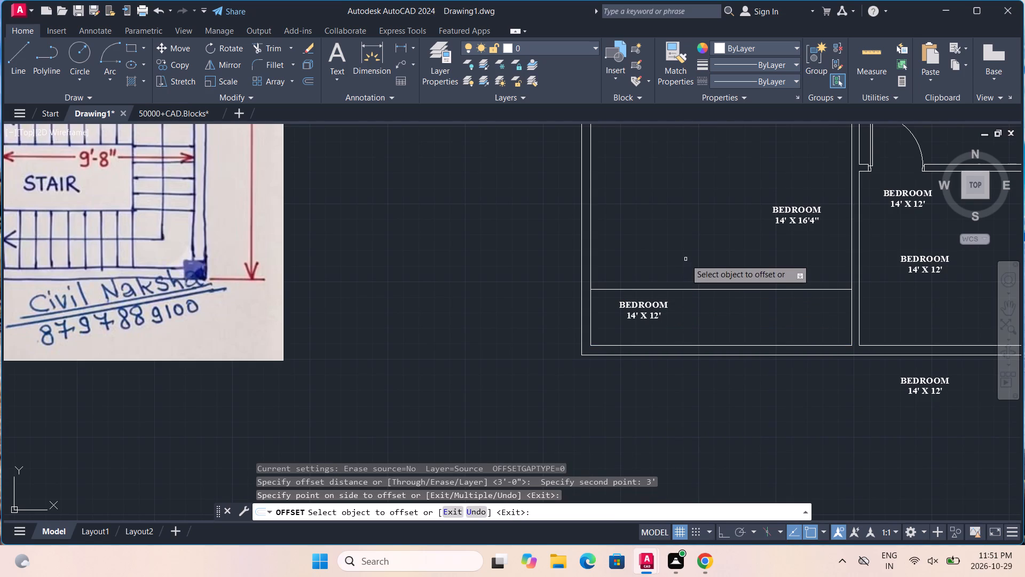
Offset the toilet's upper wall line 4.5" upward to give the wall its thickness.
{"action": "left_click", "coordinate": [688, 291]}
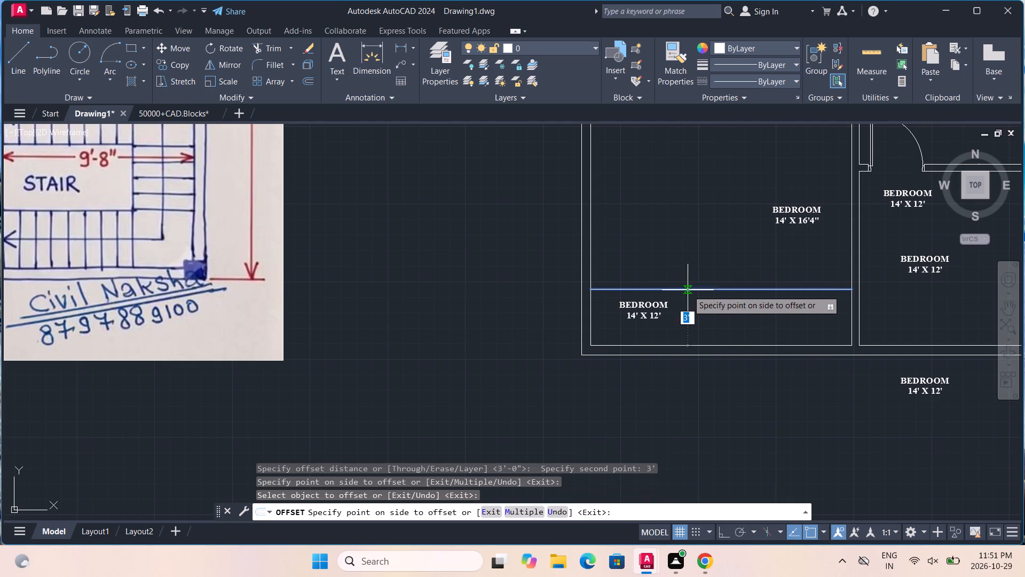
{"action": "type", "text": "4.5\""}
{"action": "key", "text": "Return"}
{"action": "scroll", "coordinate": [691, 300], "scroll_direction": "down", "scroll_amount": 1}
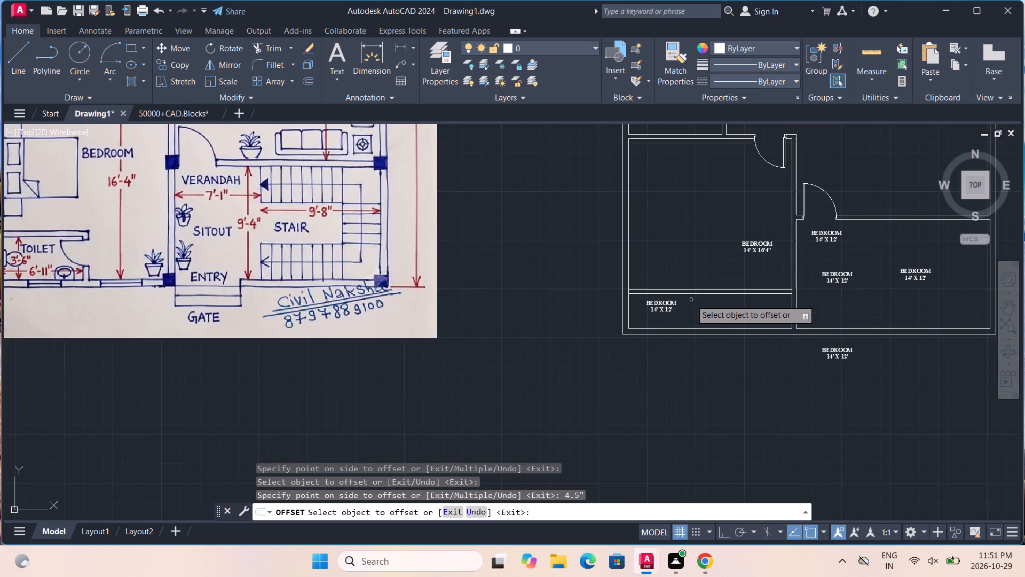
Offset the lower bedroom's left inner wall line 6'11" into the room for the toilet's side wall.
{"action": "scroll", "coordinate": [693, 314], "scroll_direction": "up", "scroll_amount": 3}
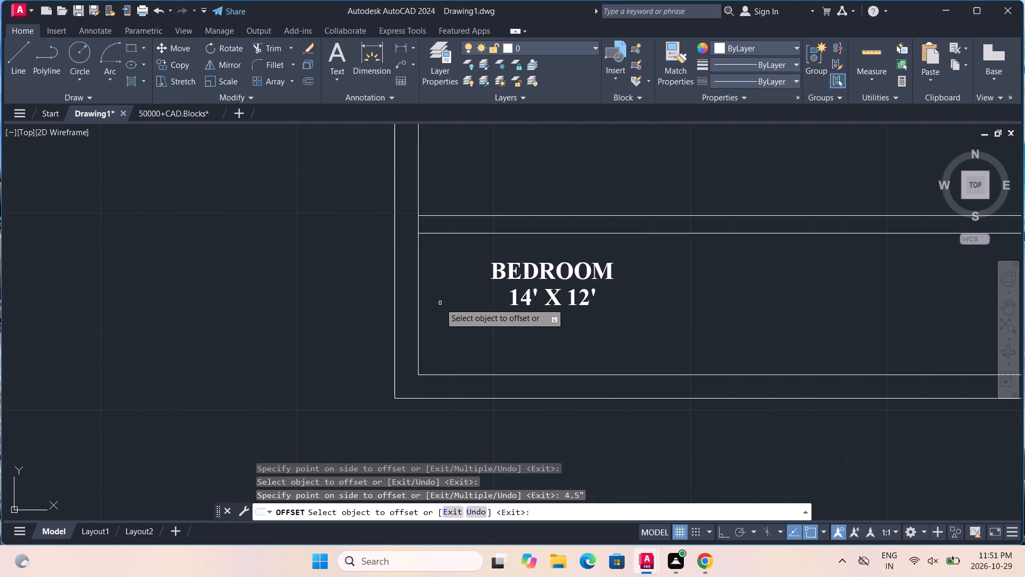
{"action": "left_click", "coordinate": [419, 287]}
{"action": "scroll", "coordinate": [567, 292], "scroll_direction": "down", "scroll_amount": 3}
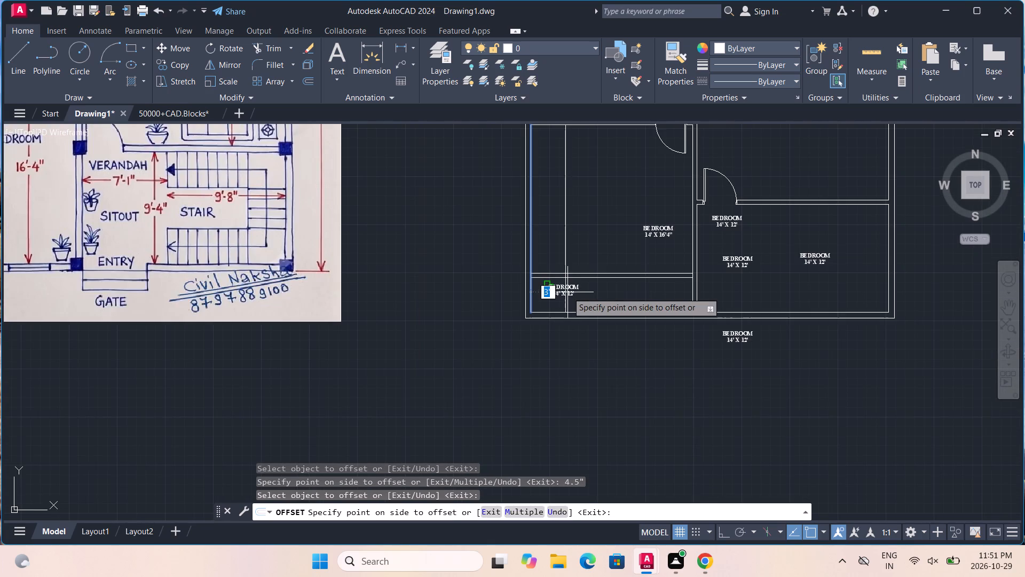
{"action": "scroll", "coordinate": [567, 292], "scroll_direction": "down", "scroll_amount": 1}
{"action": "scroll", "coordinate": [567, 293], "scroll_direction": "up", "scroll_amount": 1}
{"action": "key", "text": "6"}
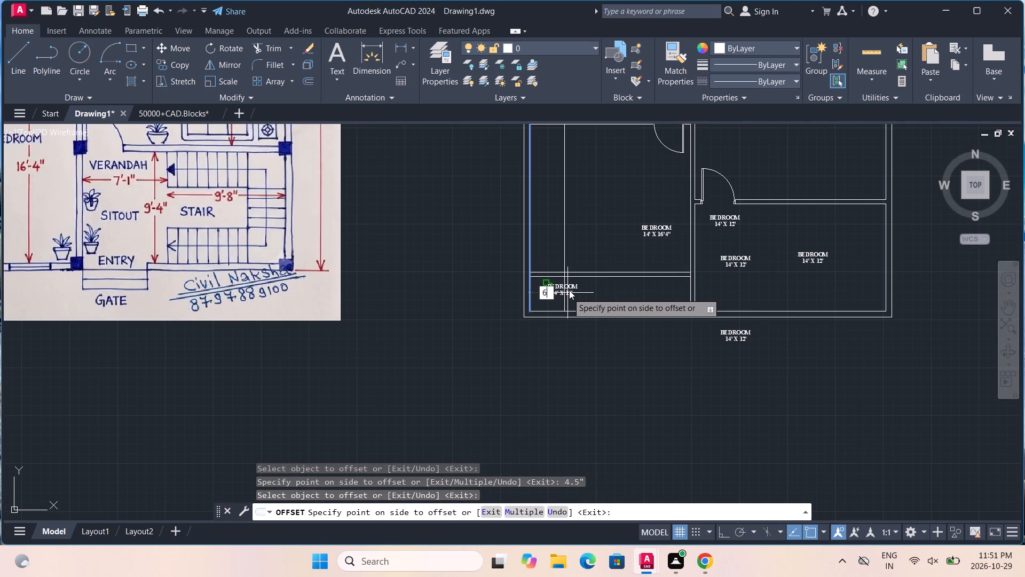
{"action": "key", "text": "apostrophe"}
{"action": "type", "text": "11\""}
{"action": "key", "text": "Return"}
Offset the toilet's side wall line 4.5" outward to give the wall its thickness.
{"action": "scroll", "coordinate": [617, 299], "scroll_direction": "up", "scroll_amount": 3}
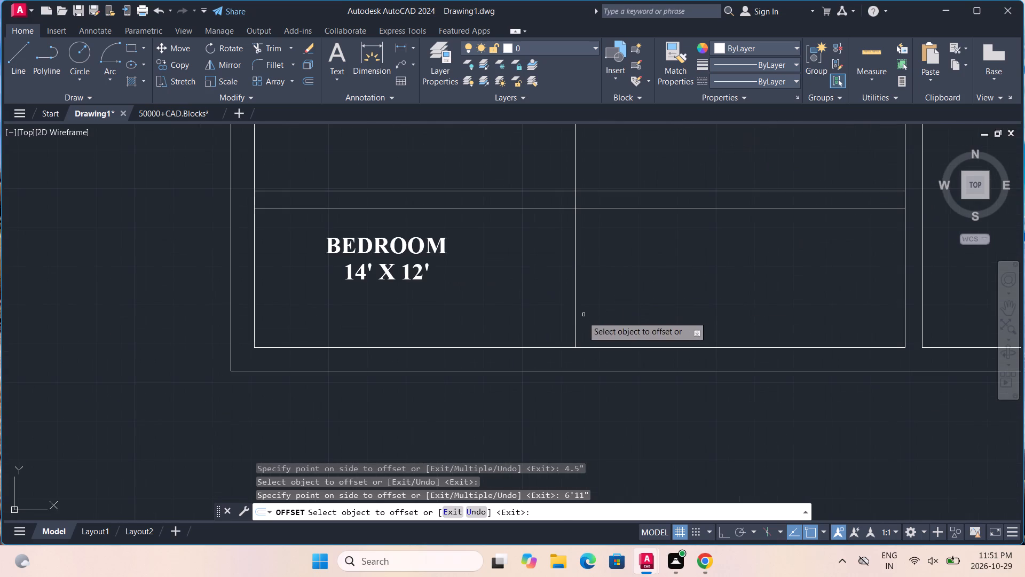
{"action": "left_click", "coordinate": [575, 325]}
{"action": "type", "text": "4.5"}
{"action": "key", "text": "Return"}
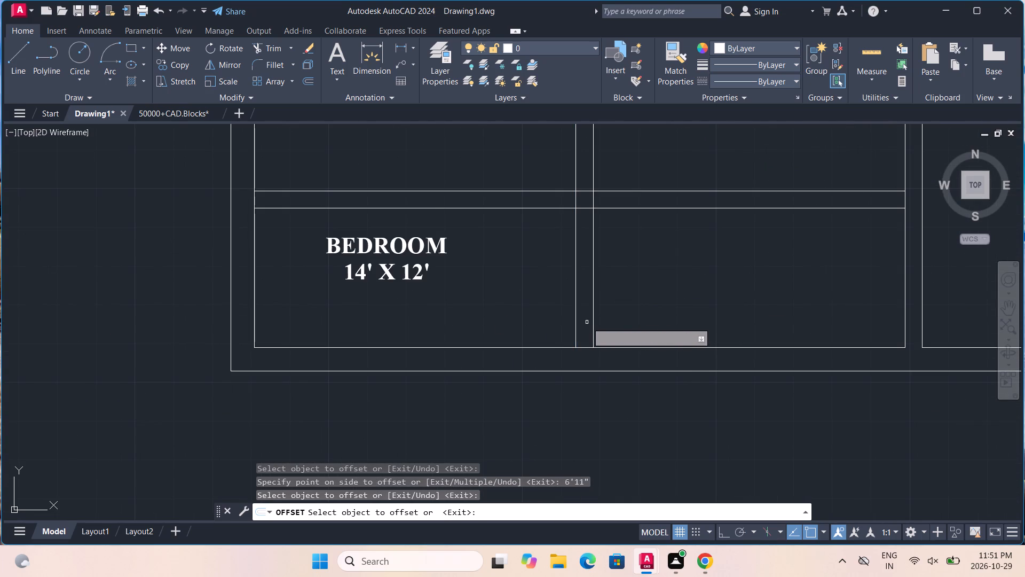
{"action": "scroll", "coordinate": [587, 320], "scroll_direction": "down", "scroll_amount": 1}
{"action": "key", "text": "Escape"}
{"action": "key", "text": "Escape"}
{"action": "key", "text": "Escape"}
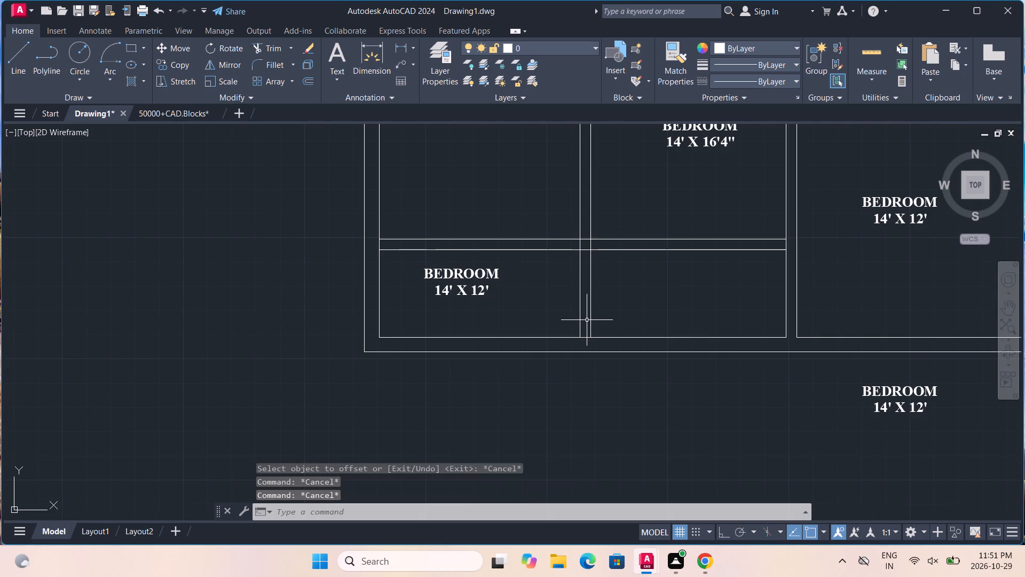
{"action": "key", "text": "Escape"}
{"action": "key", "text": "Escape"}
Trim the toilet's wall lines that run past their shared corner into the rest of the bedroom.
{"action": "type", "text": "TR"}
{"action": "key", "text": "Return"}
{"action": "key", "text": "Return"}
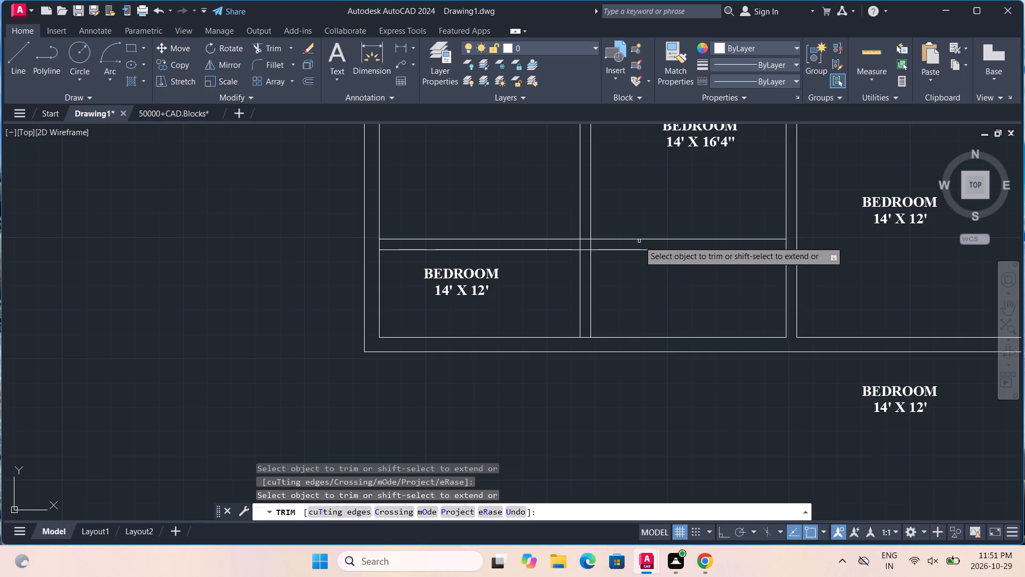
{"action": "left_click_drag", "start_coordinate": [646, 227], "coordinate": [641, 305]}
{"action": "left_click_drag", "start_coordinate": [624, 215], "coordinate": [550, 217]}
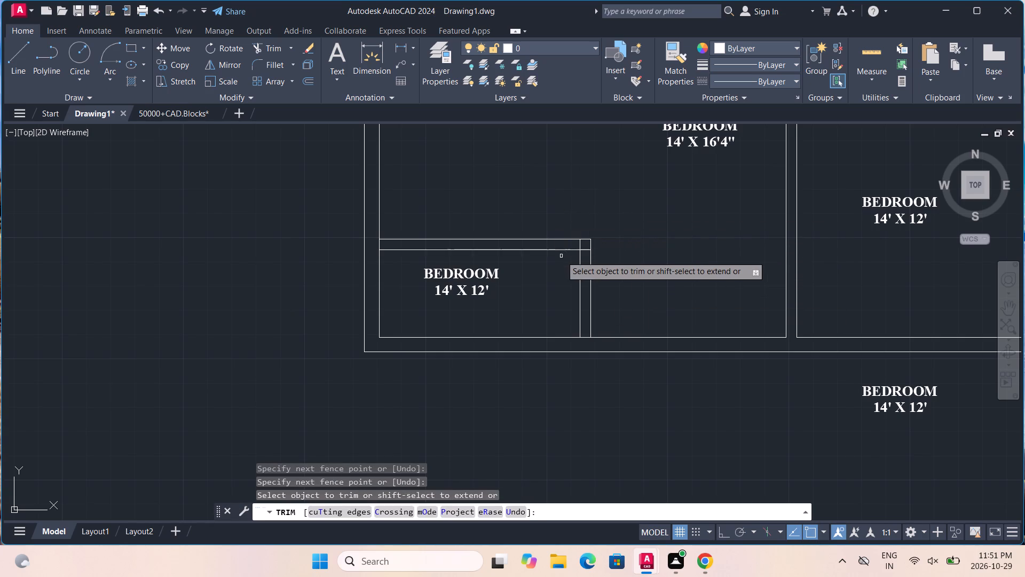
Trim the bedroom's left inner wall line between the two lines of the toilet's upper wall.
{"action": "scroll", "coordinate": [561, 256], "scroll_direction": "down", "scroll_amount": 4}
{"action": "scroll", "coordinate": [579, 241], "scroll_direction": "up", "scroll_amount": 2}
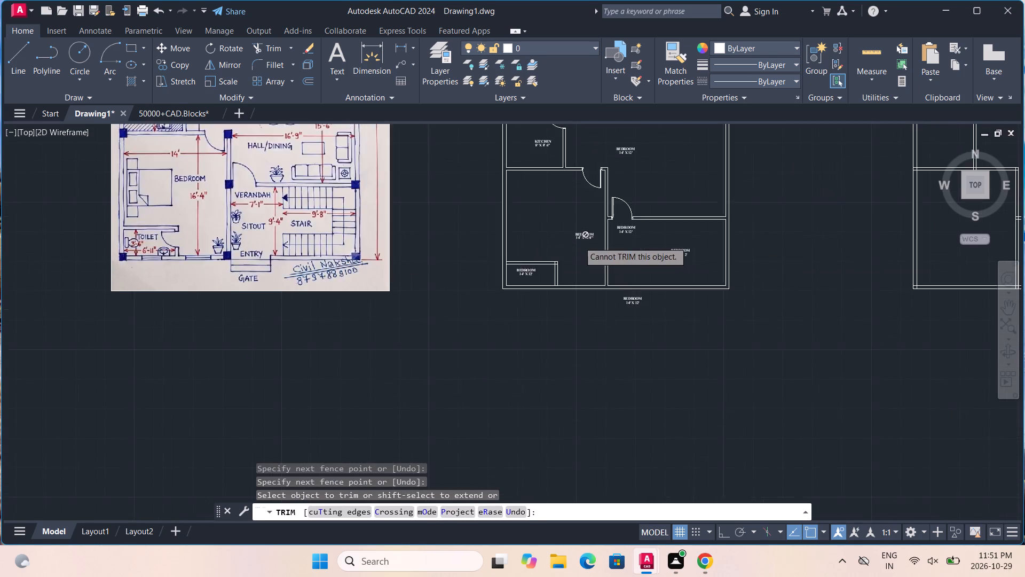
{"action": "scroll", "coordinate": [579, 241], "scroll_direction": "up", "scroll_amount": 3}
{"action": "middle_click_drag", "start_coordinate": [480, 369], "coordinate": [663, 271]}
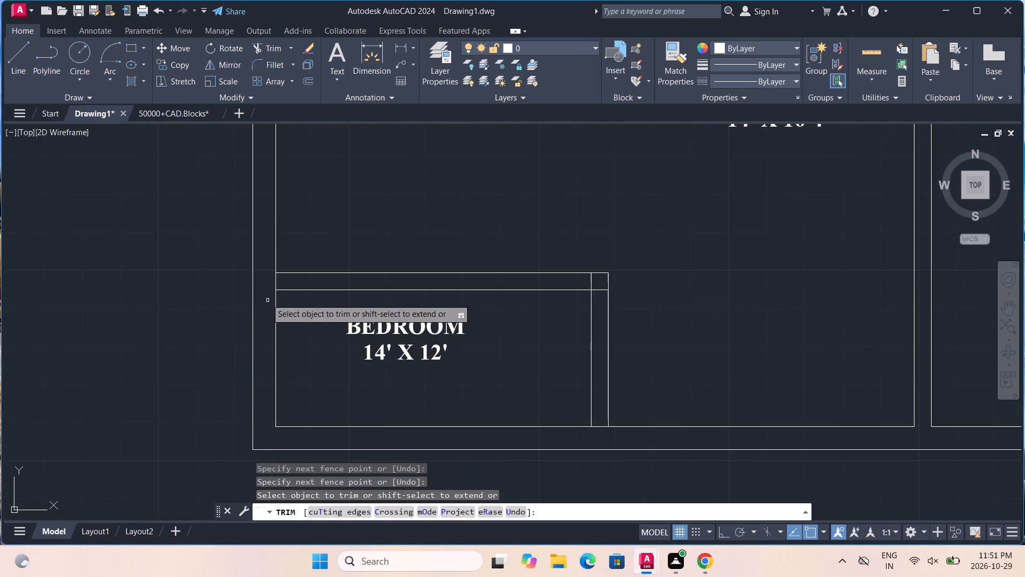
{"action": "left_click_drag", "start_coordinate": [274, 284], "coordinate": [281, 280]}
{"action": "scroll", "coordinate": [543, 324], "scroll_direction": "up", "scroll_amount": 2}
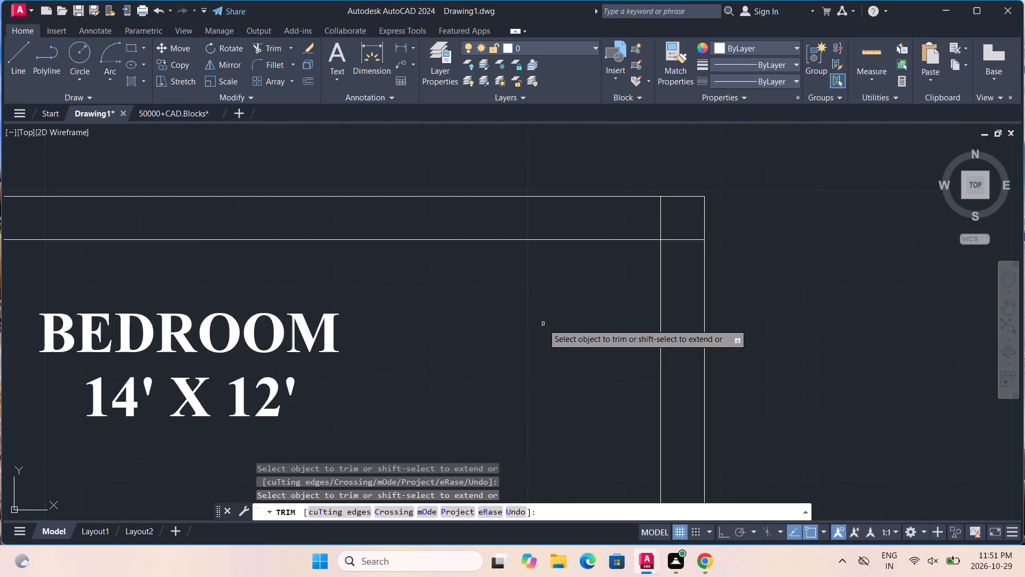
{"action": "middle_click_drag", "start_coordinate": [593, 372], "coordinate": [546, 323]}
{"action": "key", "text": "Escape"}
{"action": "key", "text": "Escape"}
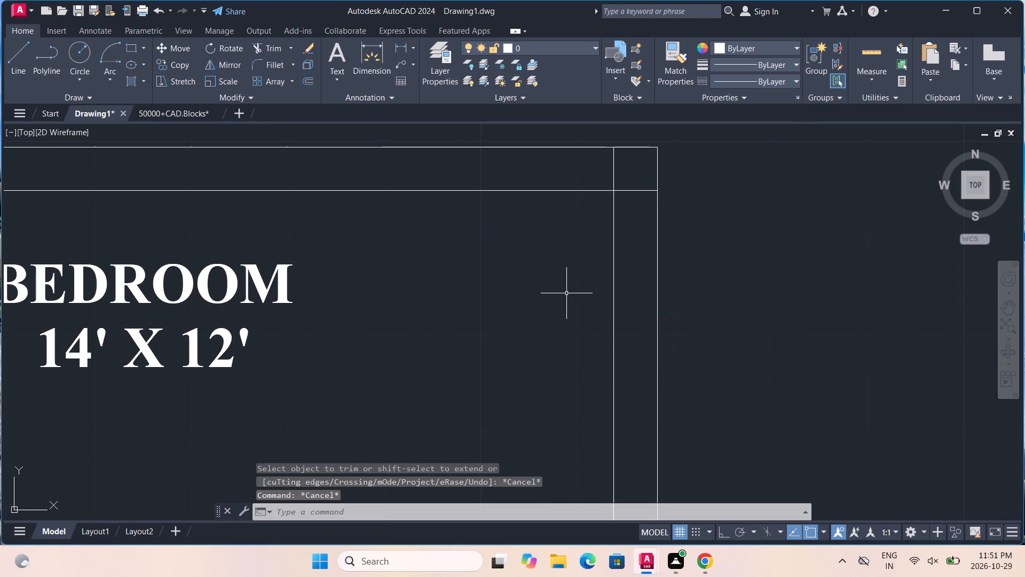
{"action": "key", "text": "Escape"}
{"action": "key", "text": "Escape"}
{"action": "key", "text": "Escape"}
{"action": "key", "text": "Escape"}
{"action": "key", "text": "Escape"}
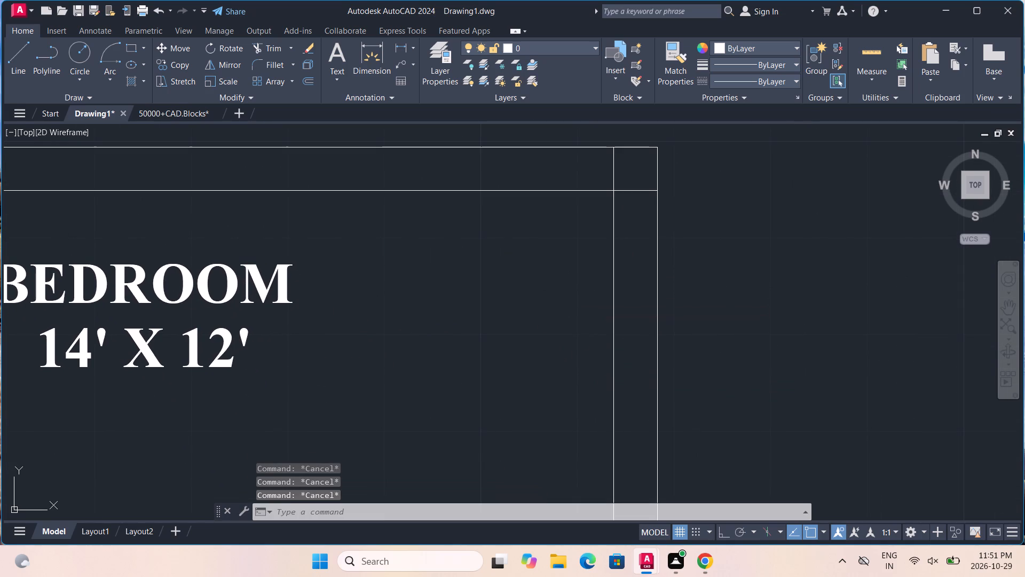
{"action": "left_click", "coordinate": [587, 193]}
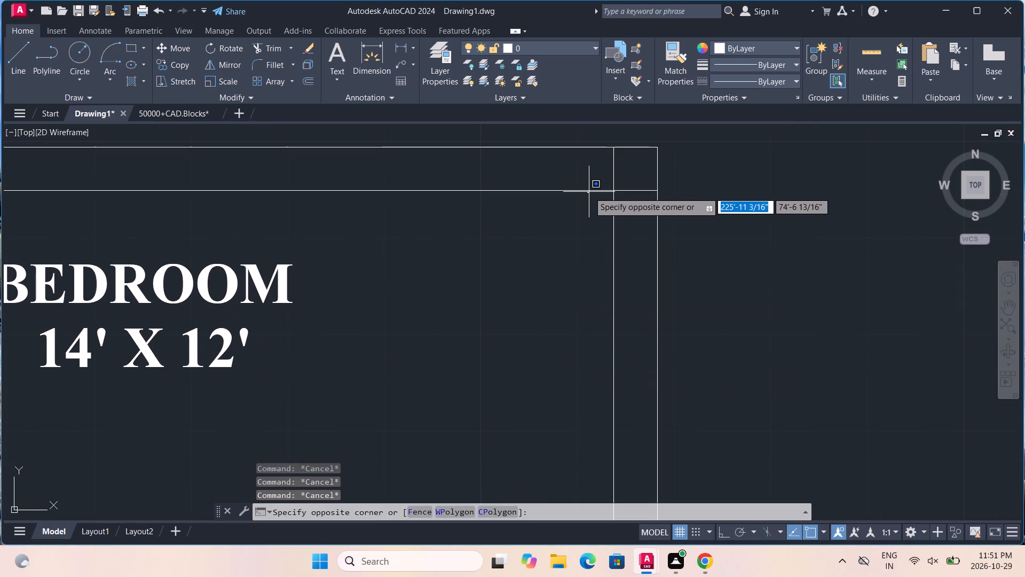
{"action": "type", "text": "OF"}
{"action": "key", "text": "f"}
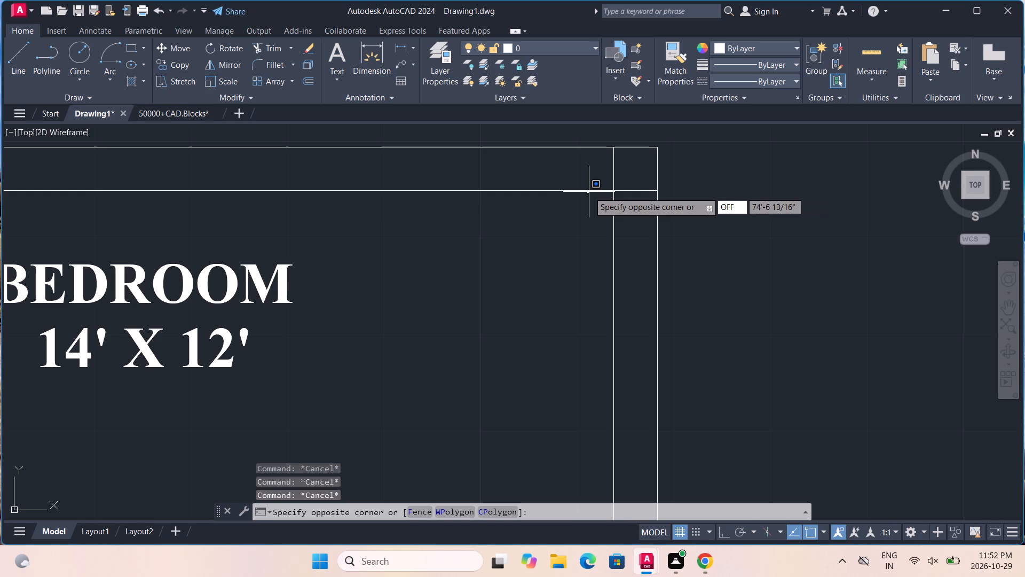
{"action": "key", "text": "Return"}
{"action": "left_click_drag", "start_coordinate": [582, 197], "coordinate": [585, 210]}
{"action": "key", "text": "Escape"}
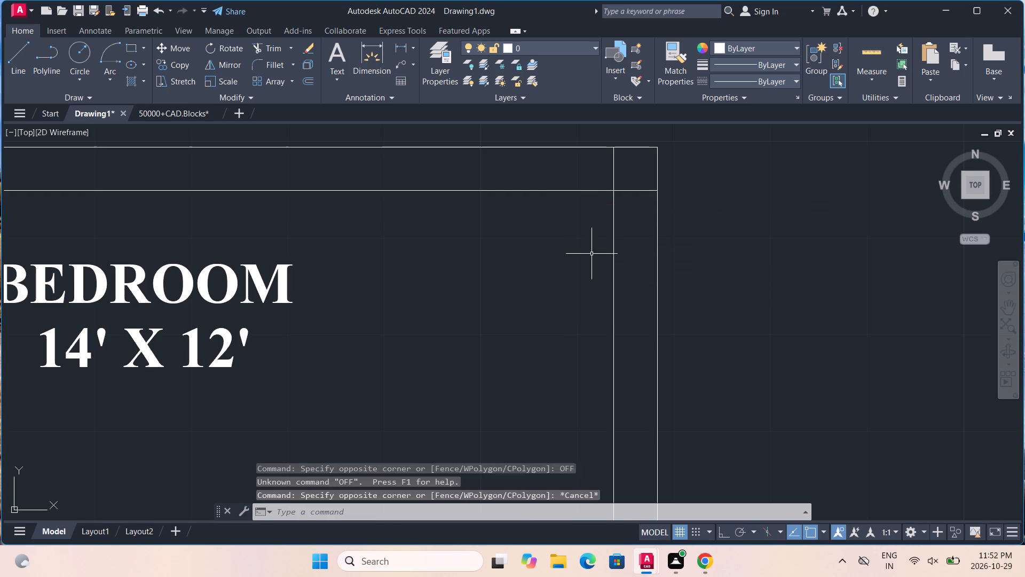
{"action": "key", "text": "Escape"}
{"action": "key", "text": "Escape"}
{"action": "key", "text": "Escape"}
Offset the toilet's upper inner wall line 6" down into the toilet for the start of the door opening.
{"action": "key", "text": "o"}
{"action": "type", "text": "FF"}
{"action": "key", "text": "Return"}
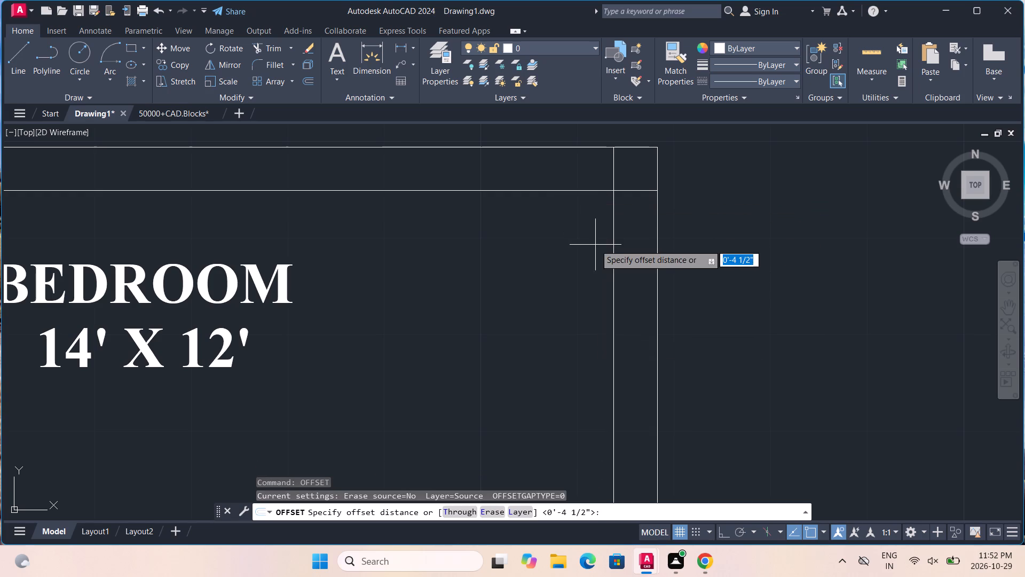
{"action": "left_click", "coordinate": [630, 192]}
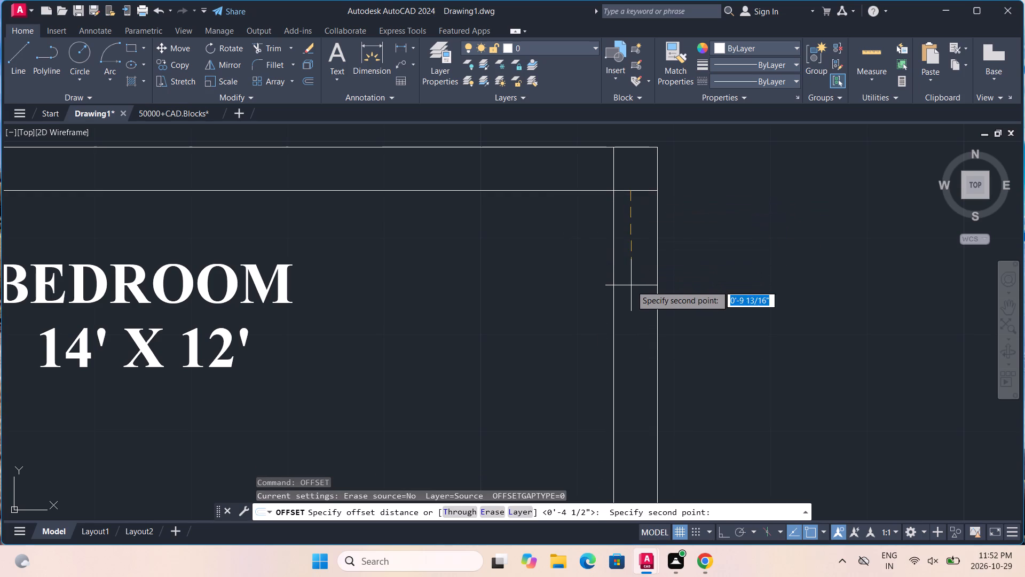
{"action": "type", "text": "6\""}
{"action": "key", "text": "Return"}
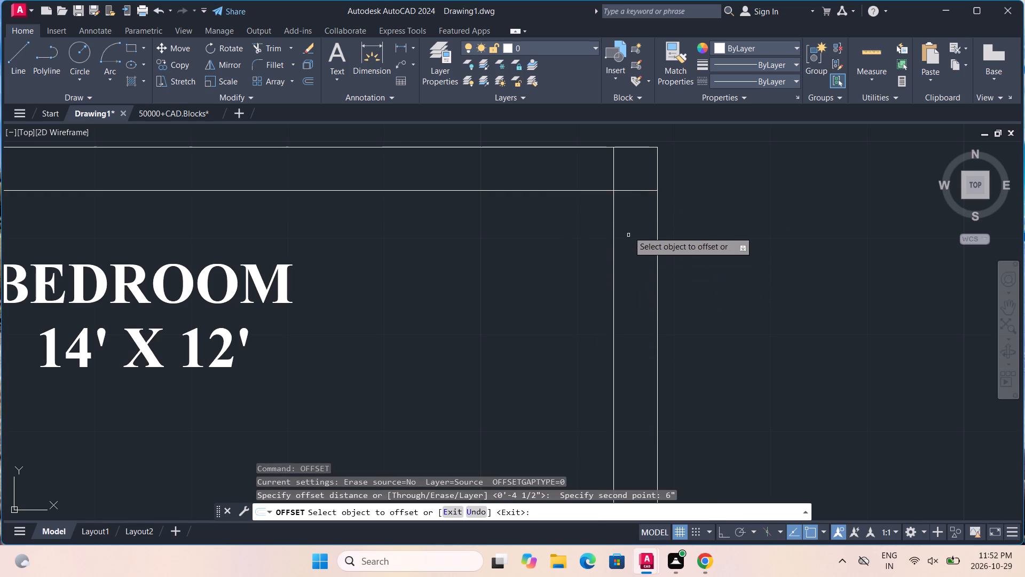
{"action": "left_click", "coordinate": [638, 190]}
{"action": "left_click", "coordinate": [629, 241]}
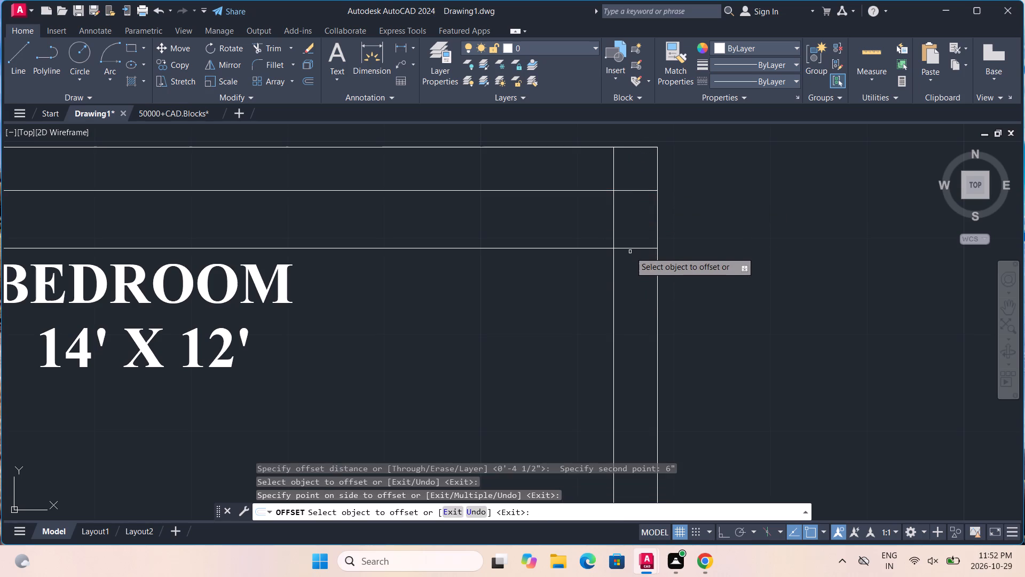
Offset the new door opening line 2'3" further down into the toilet to mark the other side of the opening.
{"action": "left_click", "coordinate": [630, 252]}
{"action": "left_click", "coordinate": [636, 249]}
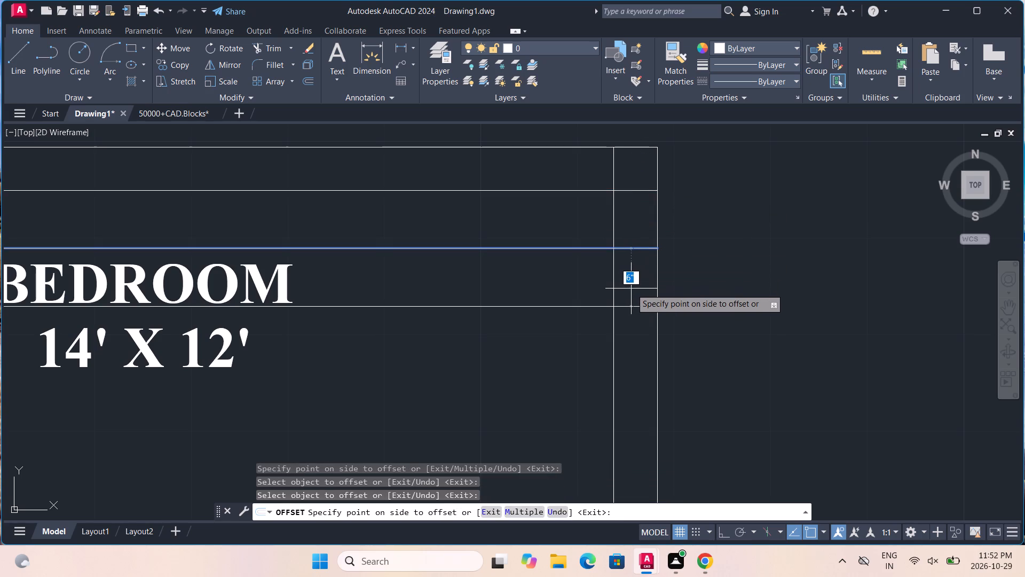
{"action": "key", "text": "2"}
{"action": "key", "text": "apostrophe"}
{"action": "type", "text": "3\""}
{"action": "key", "text": "Return"}
{"action": "scroll", "coordinate": [631, 291], "scroll_direction": "down", "scroll_amount": 3}
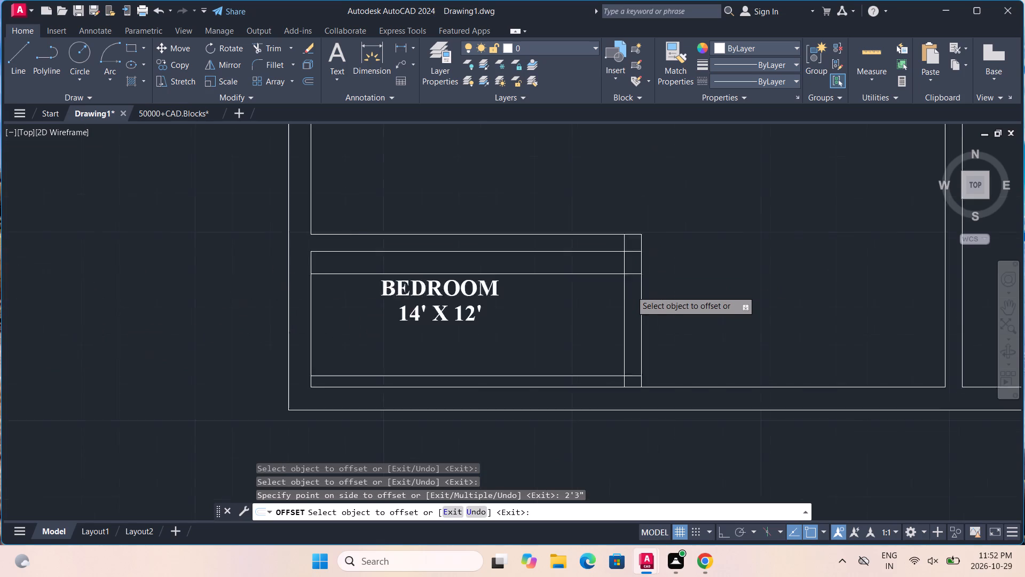
{"action": "scroll", "coordinate": [643, 338], "scroll_direction": "down", "scroll_amount": 1}
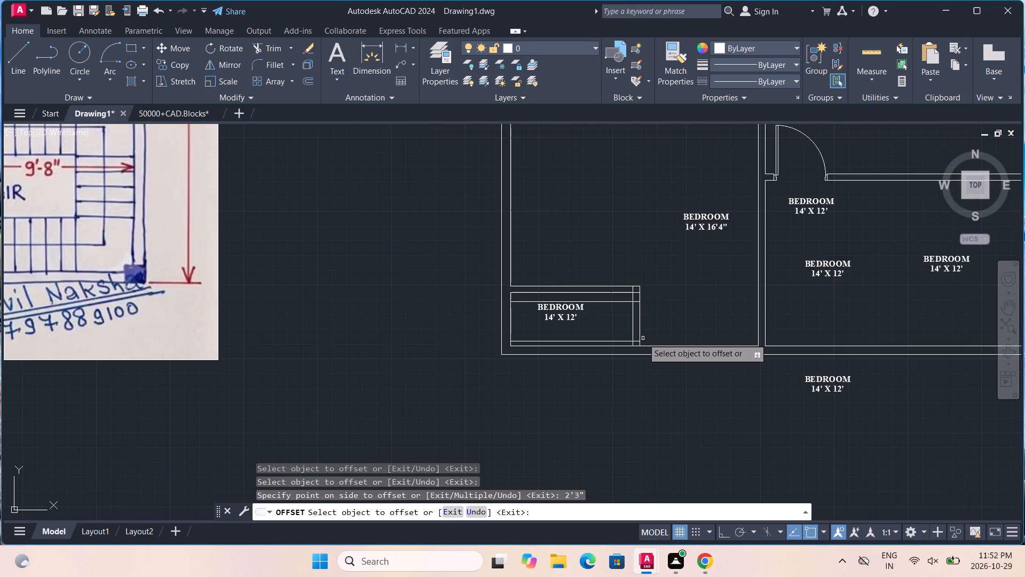
{"action": "scroll", "coordinate": [643, 338], "scroll_direction": "down", "scroll_amount": 1}
{"action": "scroll", "coordinate": [612, 337], "scroll_direction": "up", "scroll_amount": 2}
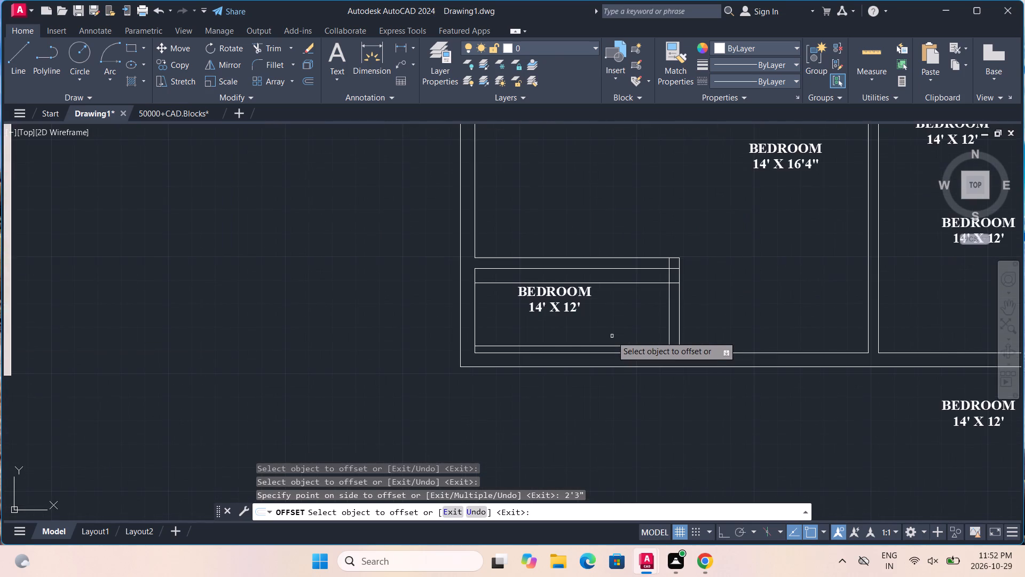
{"action": "scroll", "coordinate": [612, 336], "scroll_direction": "up", "scroll_amount": 2}
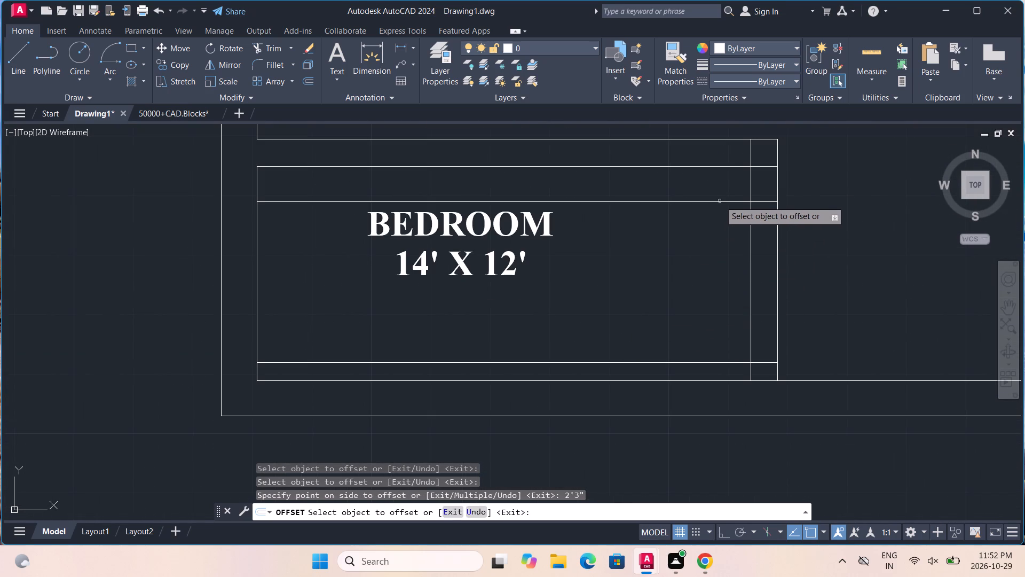
Offset the toilet's upper inner wall line 3" down into the toilet to mark the upper side of the door opening.
{"action": "left_click", "coordinate": [764, 166]}
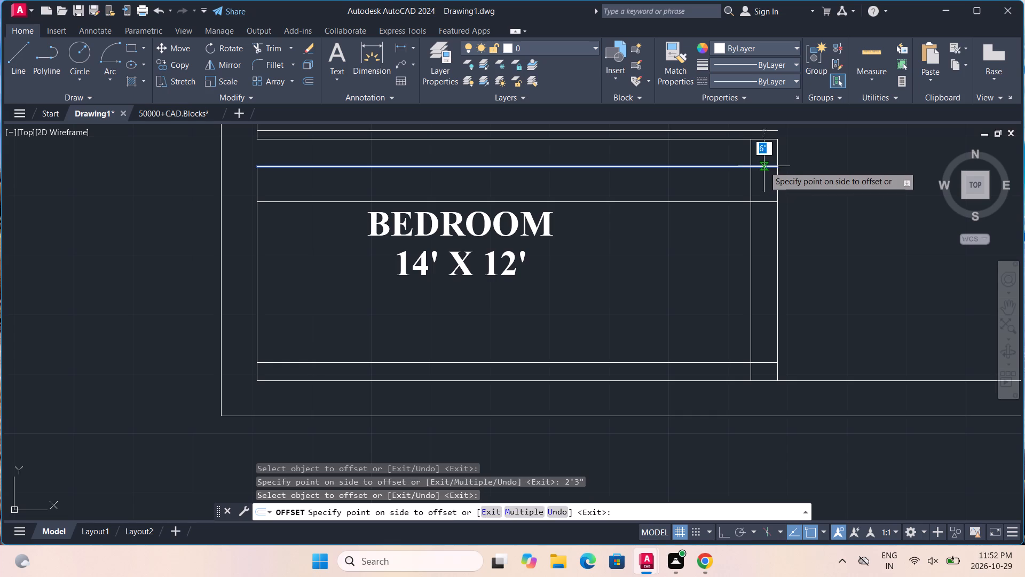
{"action": "key", "text": "3"}
{"action": "key", "text": "shift+quotedbl"}
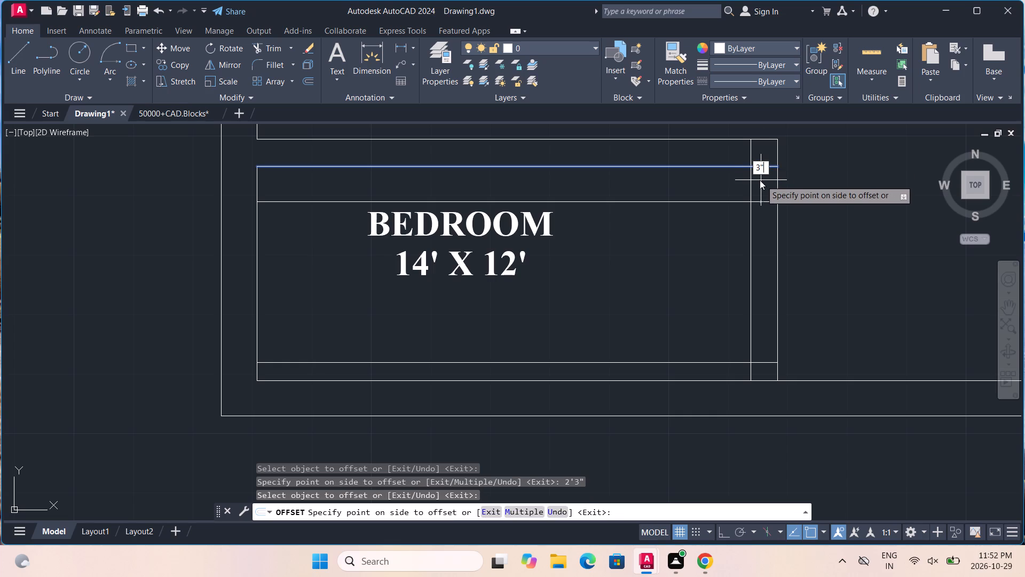
{"action": "key", "text": "Return"}
Offset the new 3" line 2' further down to mark the lower side of the door opening.
{"action": "left_click", "coordinate": [757, 183]}
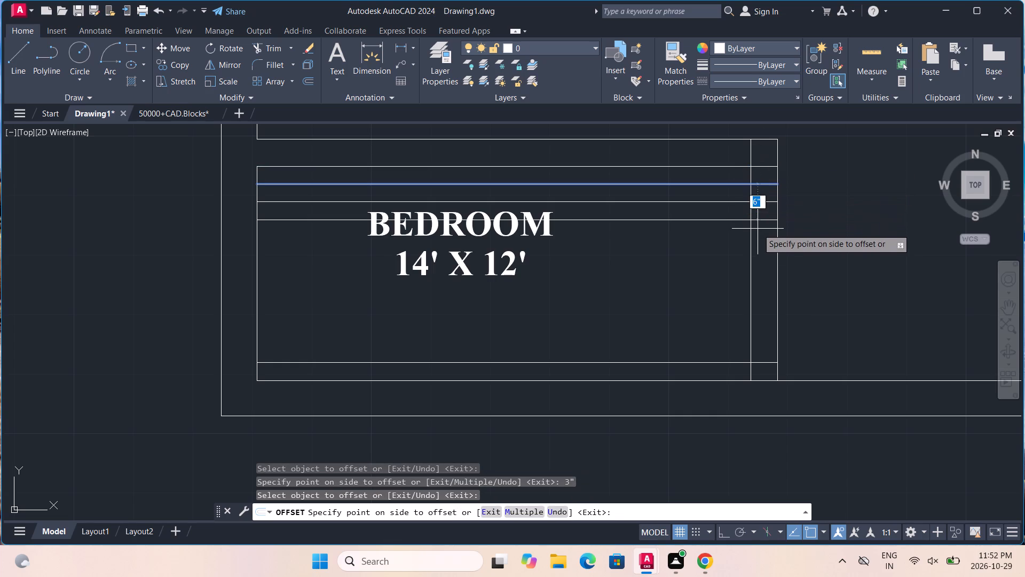
{"action": "key", "text": "2"}
{"action": "key", "text": "apostrophe"}
{"action": "key", "text": "Return"}
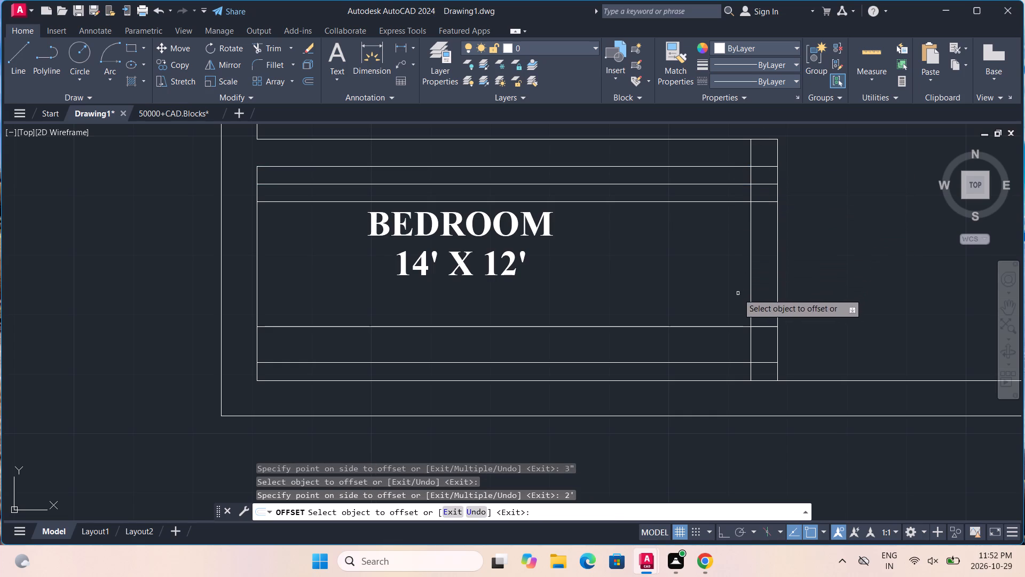
{"action": "key", "text": "Escape"}
{"action": "key", "text": "Escape"}
{"action": "key", "text": "Escape"}
{"action": "key", "text": "Escape"}
Trim the toilet's right wall open for the door and clear the surplus offset lines around the opening's lower side.
{"action": "key", "text": "t"}
{"action": "key", "text": "r"}
{"action": "key", "text": "Return"}
{"action": "key", "text": "Return"}
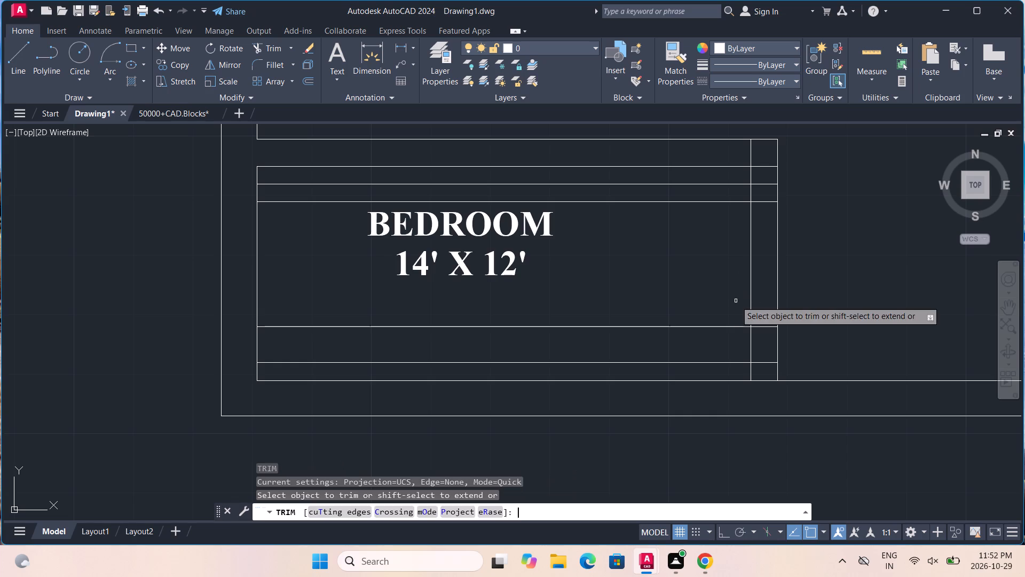
{"action": "left_click_drag", "start_coordinate": [716, 349], "coordinate": [700, 364]}
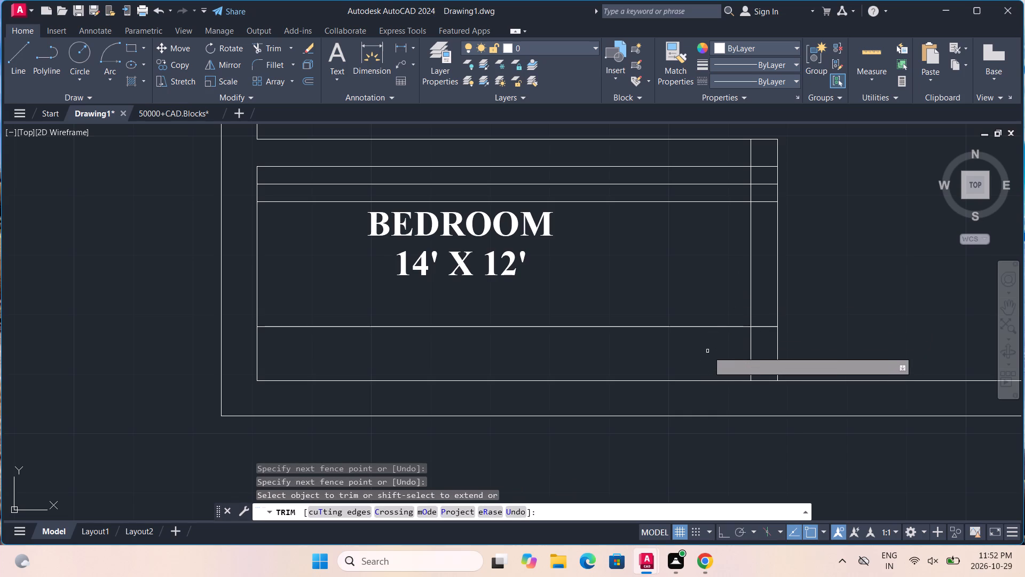
{"action": "left_click_drag", "start_coordinate": [736, 274], "coordinate": [784, 274]}
{"action": "left_click_drag", "start_coordinate": [729, 308], "coordinate": [721, 338]}
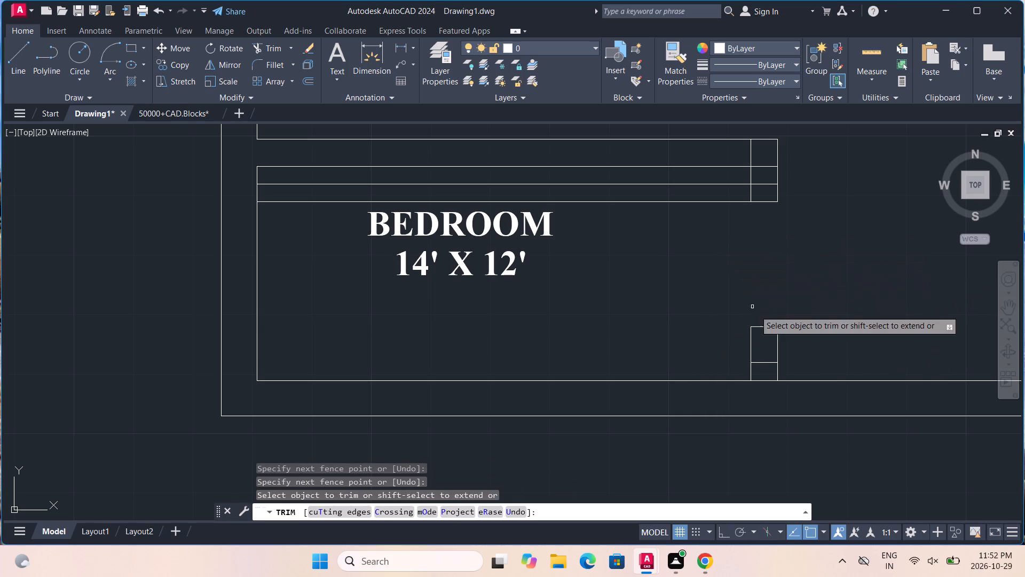
{"action": "left_click_drag", "start_coordinate": [769, 357], "coordinate": [769, 368]}
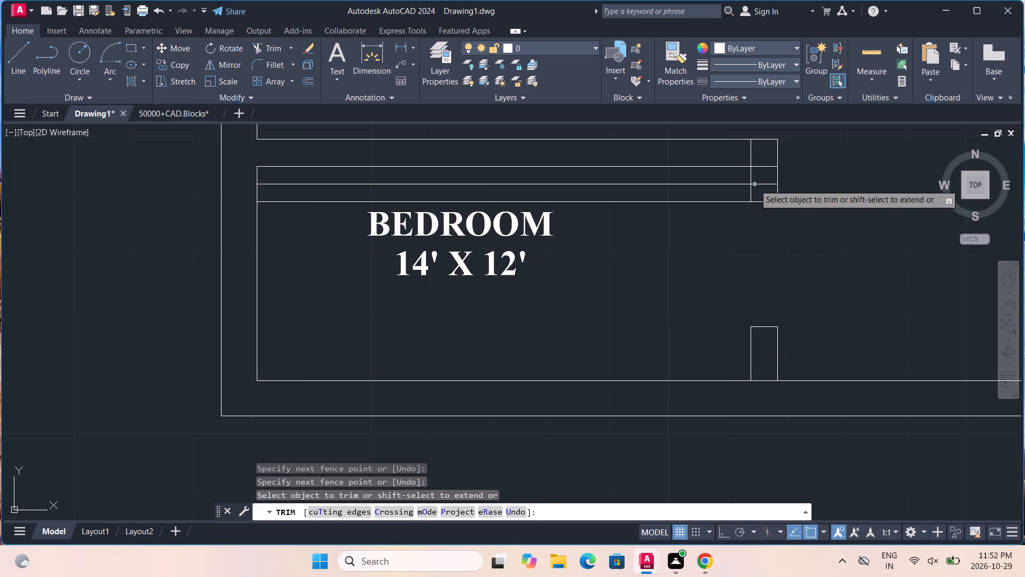
Trim away the 6" offset line and the wall piece between it and the 3" line at the opening's upper side.
{"action": "left_click_drag", "start_coordinate": [720, 200], "coordinate": [717, 219]}
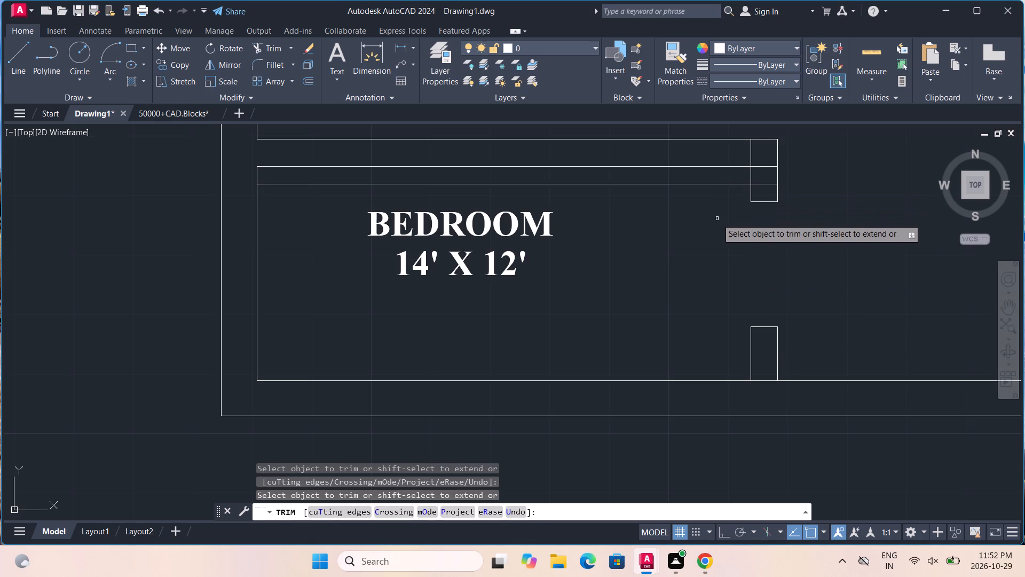
{"action": "left_click_drag", "start_coordinate": [744, 197], "coordinate": [785, 197]}
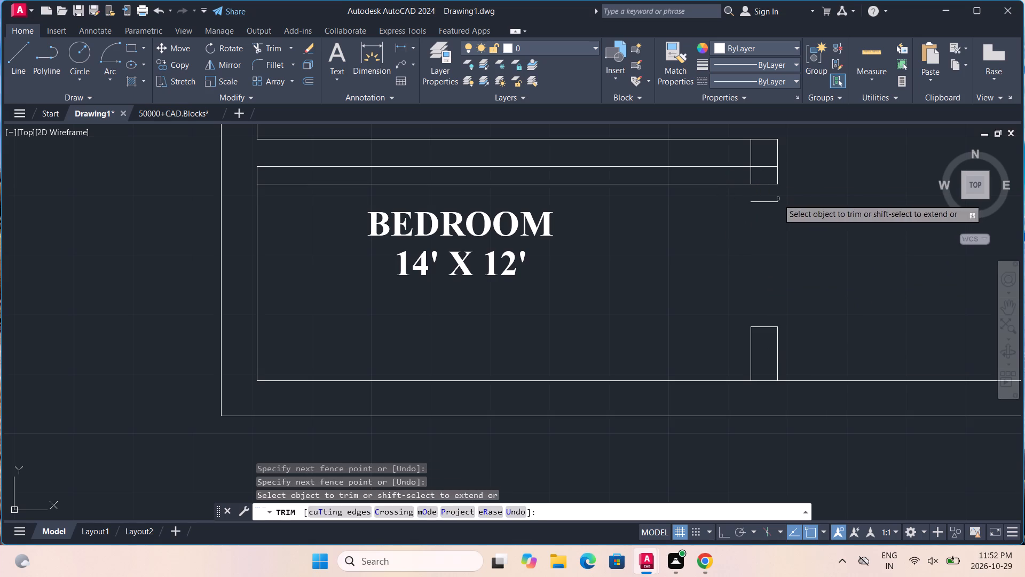
{"action": "left_click_drag", "start_coordinate": [754, 206], "coordinate": [740, 241]}
{"action": "left_click_drag", "start_coordinate": [761, 205], "coordinate": [755, 221]}
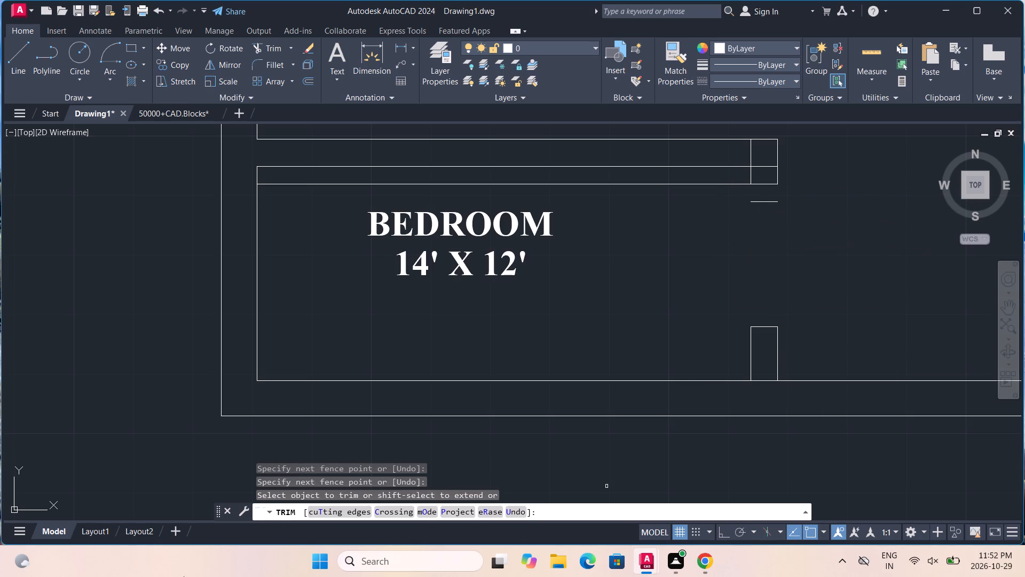
{"action": "scroll", "coordinate": [760, 207], "scroll_direction": "up", "scroll_amount": 2}
{"action": "left_click_drag", "start_coordinate": [761, 182], "coordinate": [763, 186]}
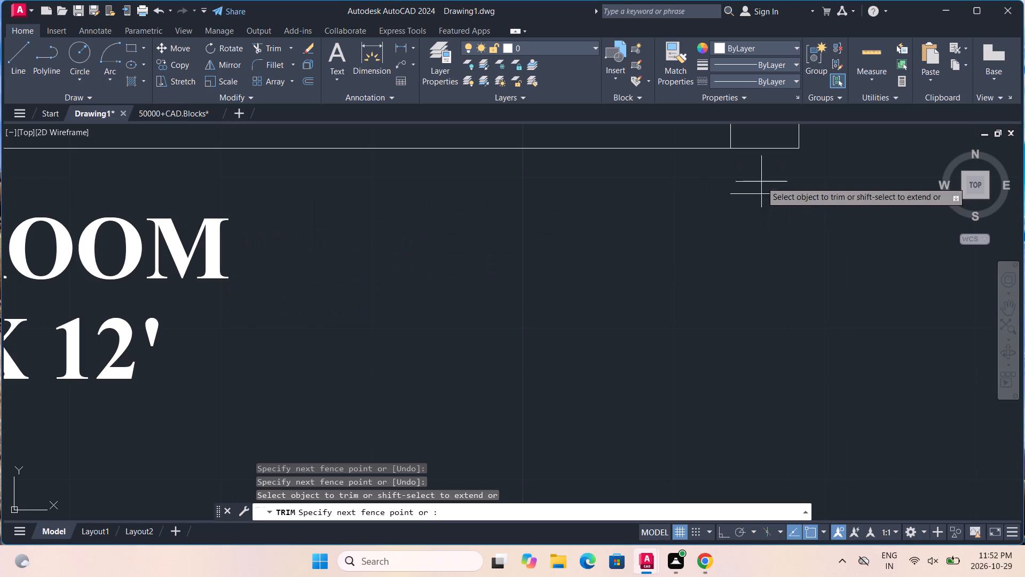
{"action": "left_click_drag", "start_coordinate": [763, 186], "coordinate": [767, 216]}
Trim the overlapping lines where the toilet's upper and right walls meet, and the 3" line running across the toilet.
{"action": "middle_click_drag", "start_coordinate": [764, 203], "coordinate": [769, 310]}
{"action": "left_click_drag", "start_coordinate": [763, 208], "coordinate": [768, 226]}
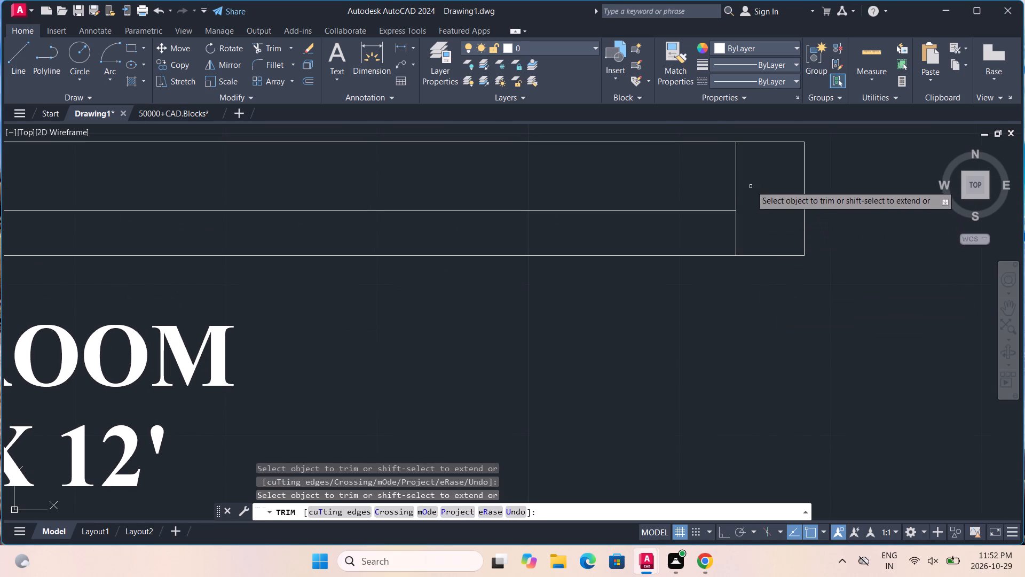
{"action": "left_click_drag", "start_coordinate": [751, 184], "coordinate": [697, 184]}
{"action": "scroll", "coordinate": [697, 184], "scroll_direction": "down", "scroll_amount": 1}
{"action": "left_click_drag", "start_coordinate": [674, 220], "coordinate": [678, 250]}
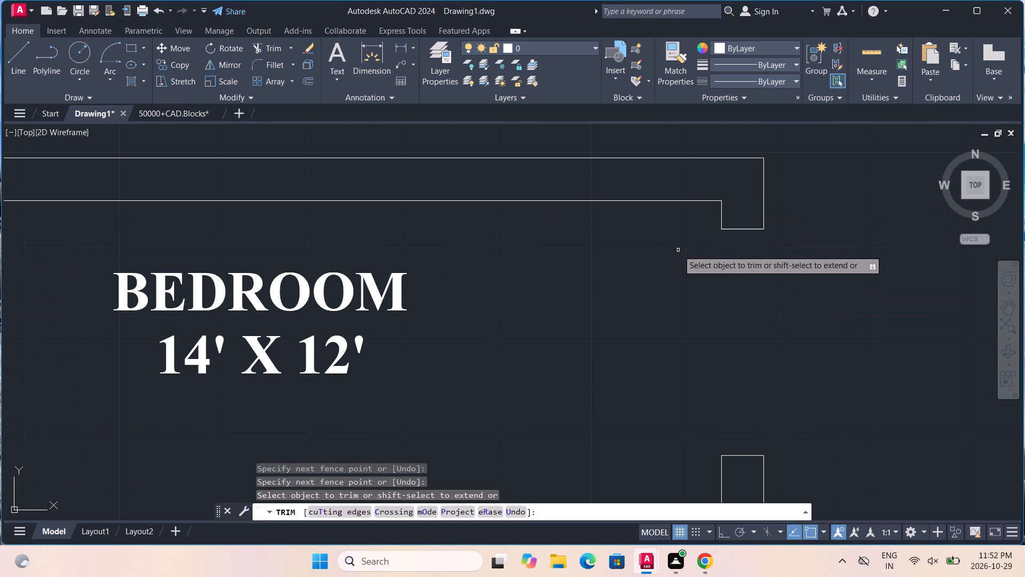
In the unlabelled plan to the right, offset the lower-left bedroom's bottom inner wall line 3' up into the room.
{"action": "scroll", "coordinate": [678, 250], "scroll_direction": "down", "scroll_amount": 5}
{"action": "middle_click_drag", "start_coordinate": [665, 328], "coordinate": [546, 340]}
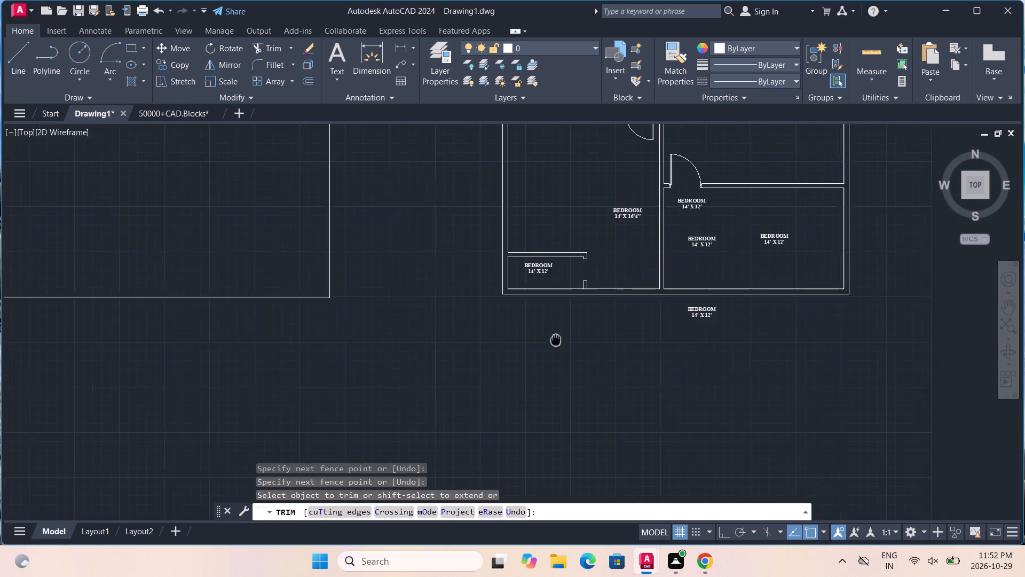
{"action": "middle_click_drag", "start_coordinate": [546, 340], "coordinate": [541, 340]}
{"action": "scroll", "coordinate": [537, 339], "scroll_direction": "down", "scroll_amount": 1}
{"action": "middle_click_drag", "start_coordinate": [800, 339], "coordinate": [704, 365]}
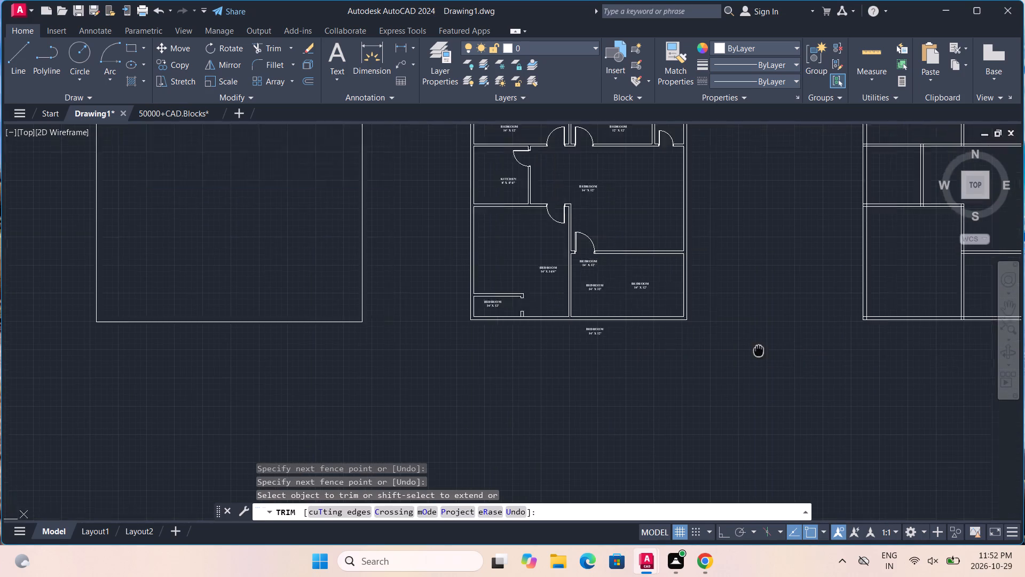
{"action": "middle_click_drag", "start_coordinate": [704, 365], "coordinate": [581, 374]}
{"action": "scroll", "coordinate": [708, 306], "scroll_direction": "up", "scroll_amount": 3}
{"action": "middle_click_drag", "start_coordinate": [704, 342], "coordinate": [671, 272]}
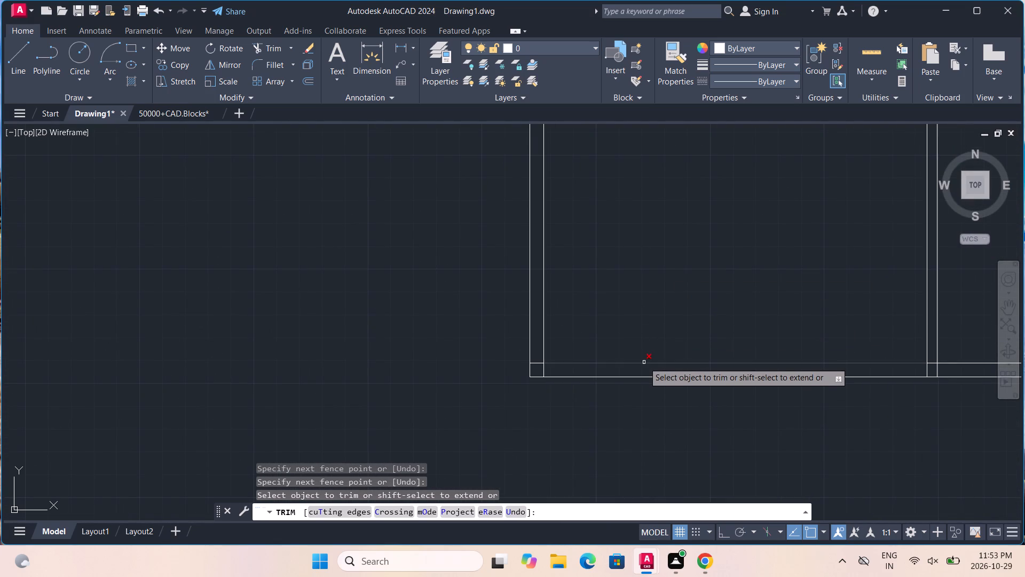
{"action": "key", "text": "Escape"}
{"action": "key", "text": "Escape"}
{"action": "key", "text": "Escape"}
{"action": "key", "text": "Escape"}
{"action": "key", "text": "Escape"}
{"action": "key", "text": "o"}
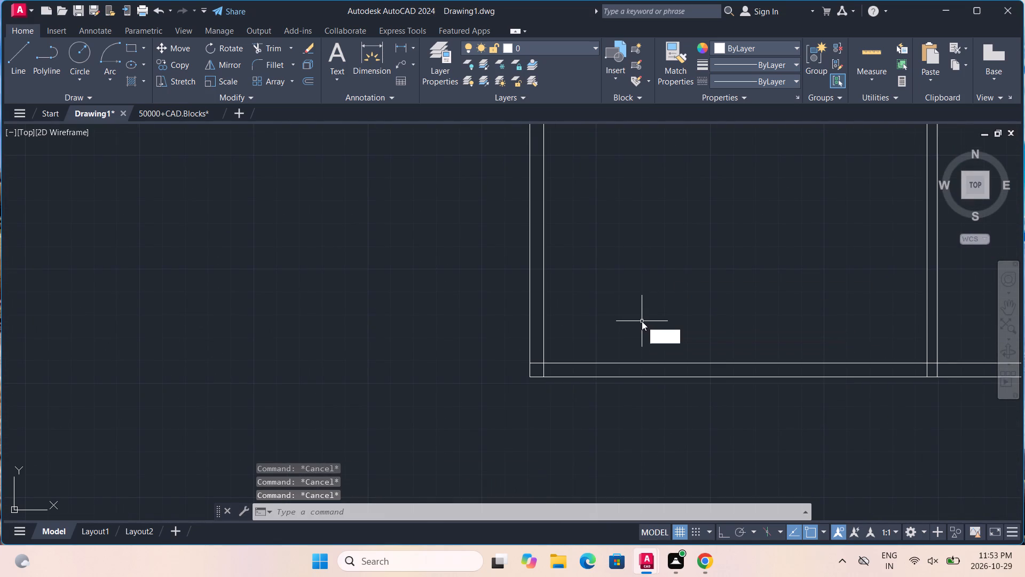
{"action": "key", "text": "f"}
{"action": "key", "text": "f"}
{"action": "key", "text": "Return"}
{"action": "left_click", "coordinate": [633, 363]}
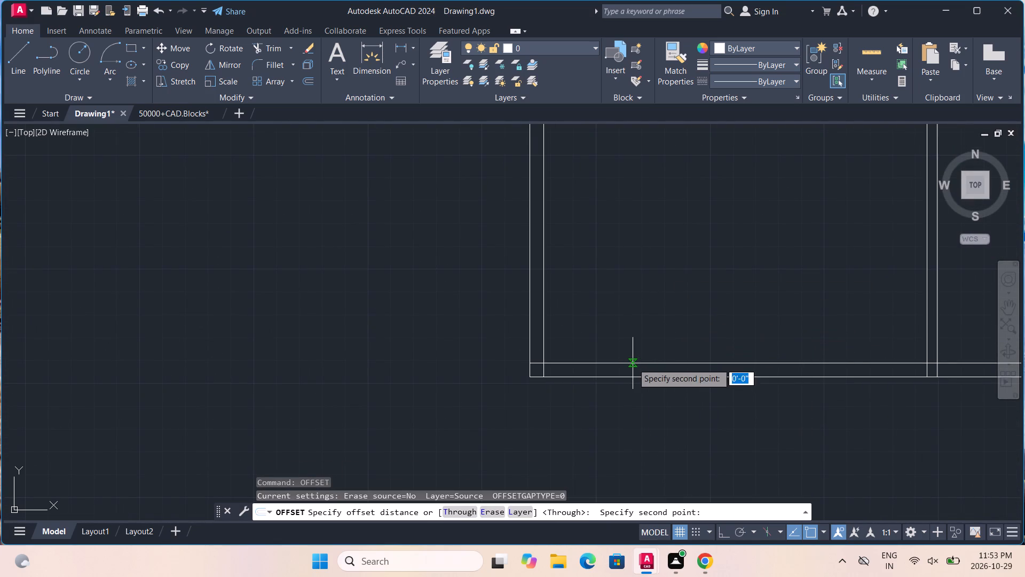
{"action": "type", "text": "3'"}
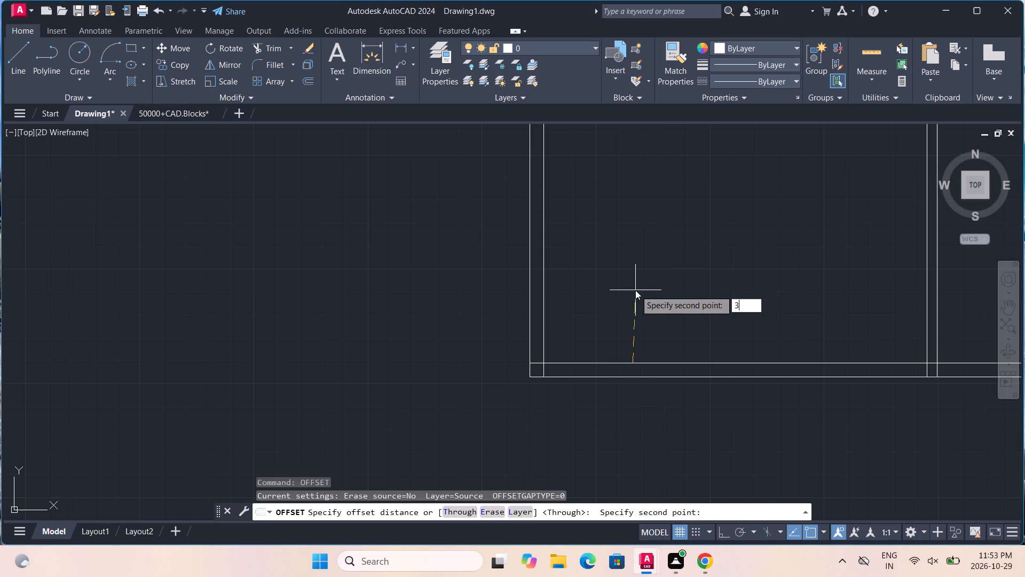
{"action": "key", "text": "Return"}
{"action": "left_click", "coordinate": [633, 363]}
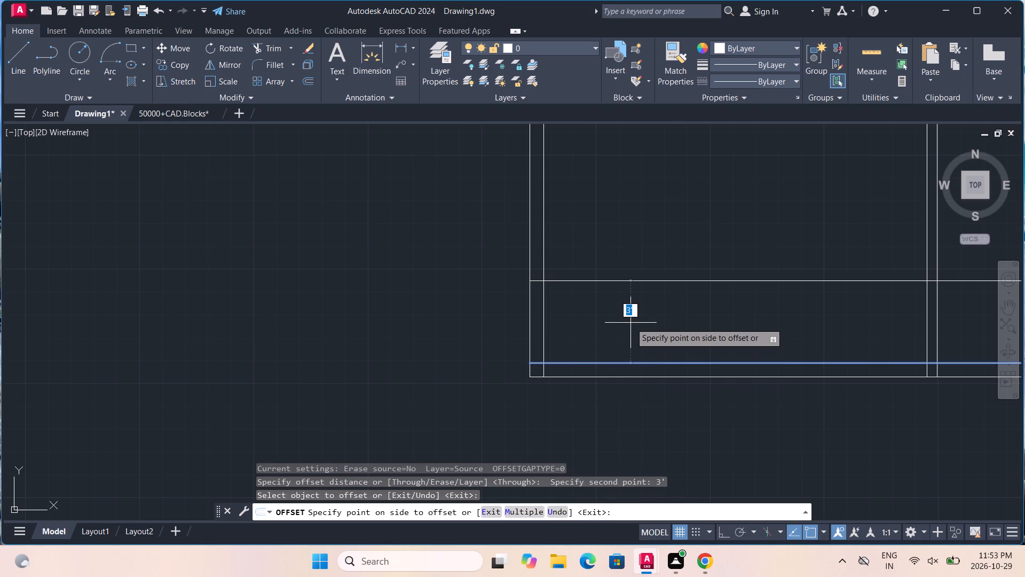
{"action": "scroll", "coordinate": [630, 323], "scroll_direction": "down", "scroll_amount": 2}
{"action": "scroll", "coordinate": [630, 323], "scroll_direction": "up", "scroll_amount": 1}
{"action": "left_click", "coordinate": [630, 323]}
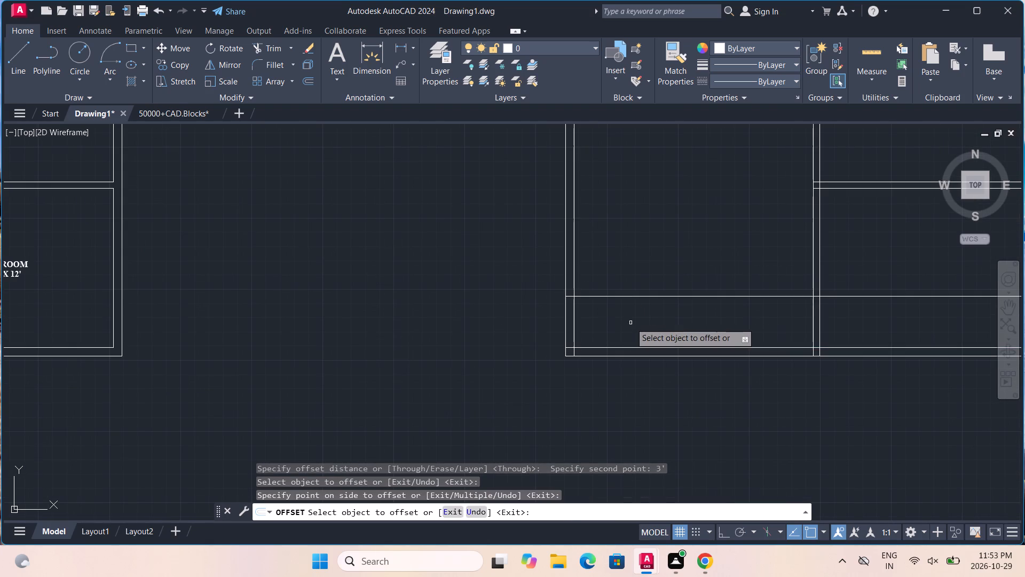
Offset the new horizontal line 4.5" further up to give the toilet's upper wall its thickness.
{"action": "left_click", "coordinate": [634, 297]}
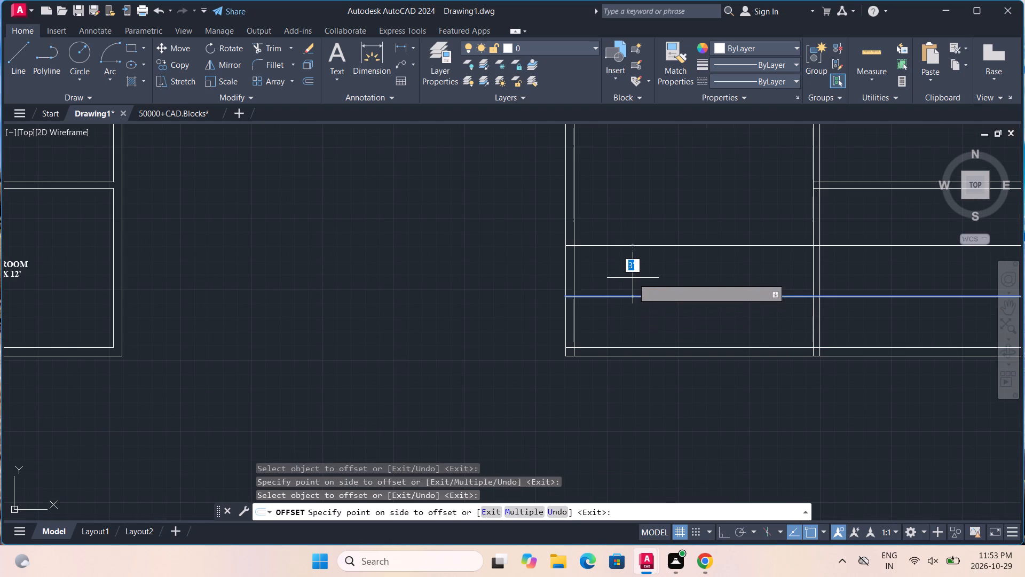
{"action": "type", "text": "4.5\""}
{"action": "key", "text": "Return"}
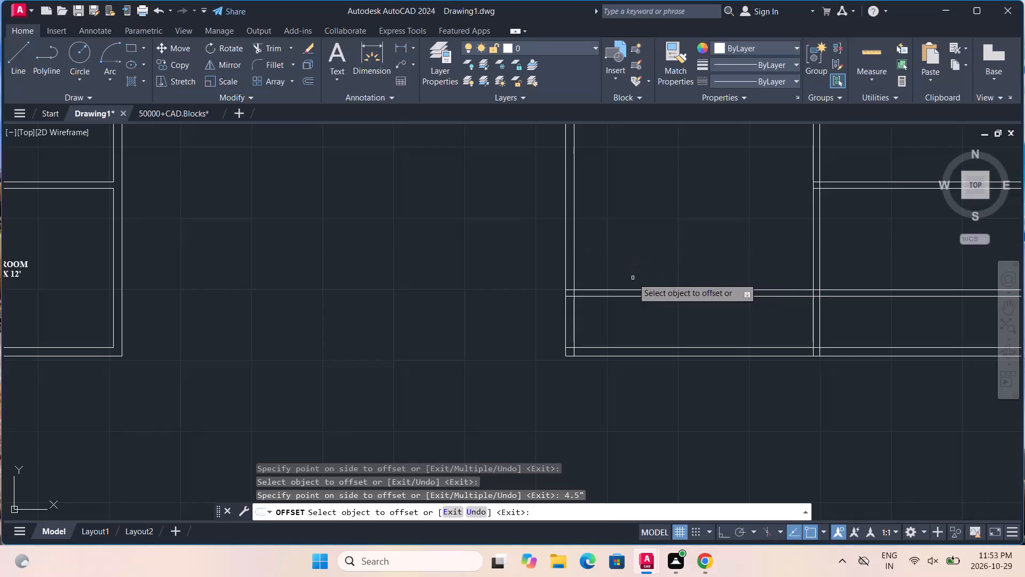
Offset the bedroom's left inner wall line 6'11" right into the room for the toilet's side wall.
{"action": "left_click", "coordinate": [575, 330]}
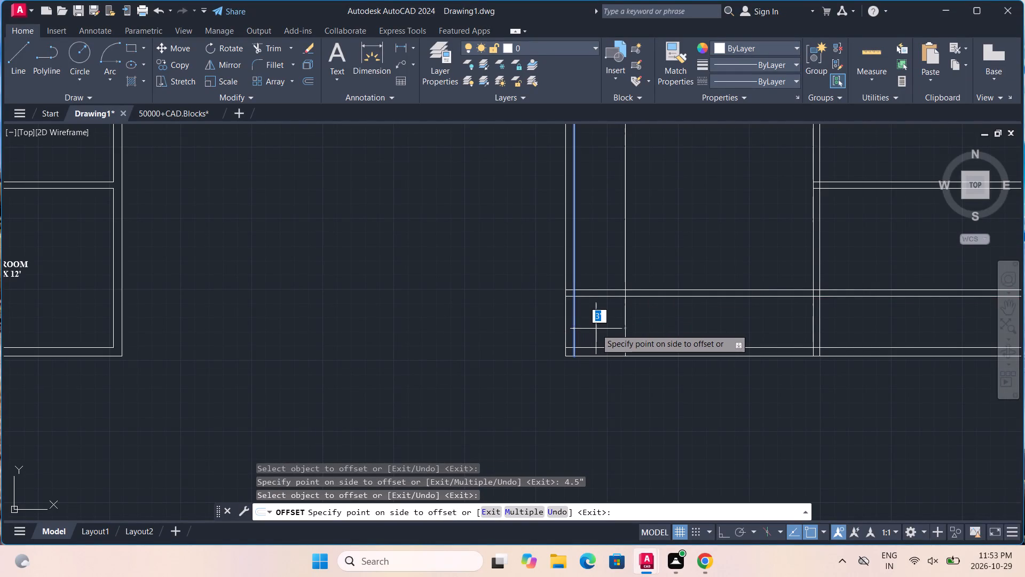
{"action": "type", "text": "6'"}
{"action": "type", "text": "11"}
{"action": "key", "text": "shift+quotedbl"}
{"action": "key", "text": "Return"}
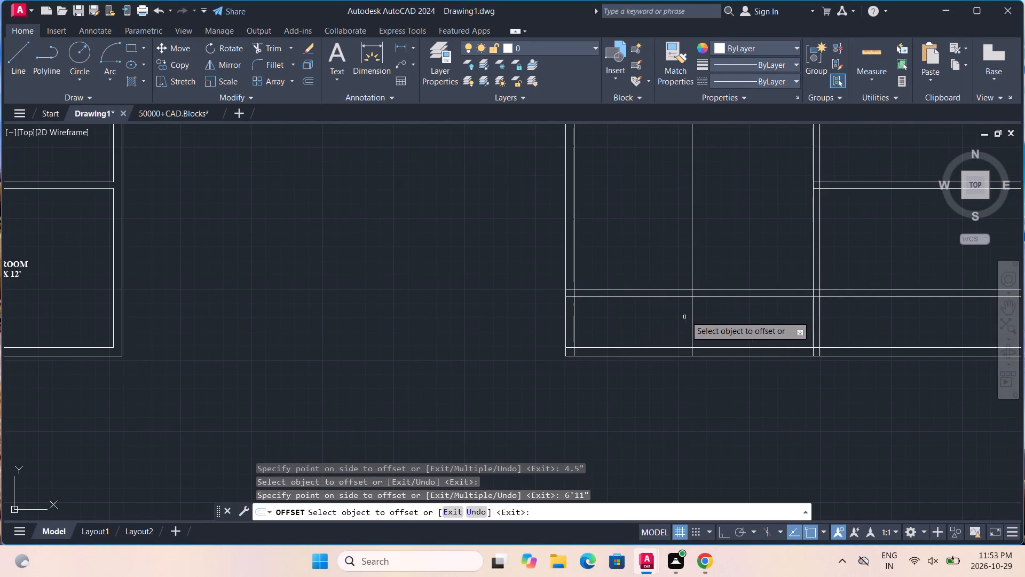
Offset the new vertical line 4.5" further right to give the toilet's side wall its thickness.
{"action": "left_click", "coordinate": [690, 312]}
{"action": "key", "text": "4"}
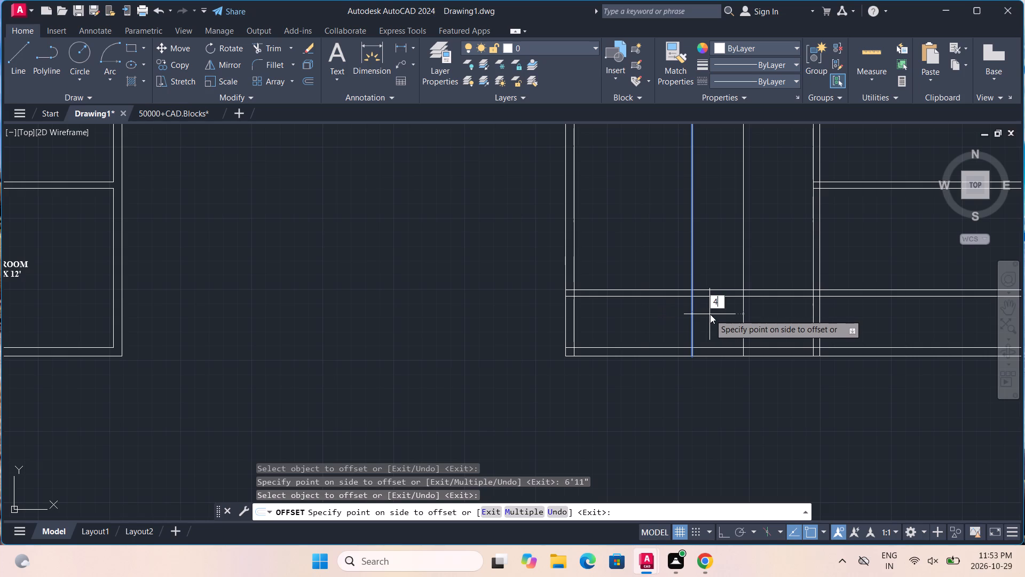
{"action": "key", "text": "period"}
{"action": "type", "text": "5\""}
{"action": "key", "text": "Return"}
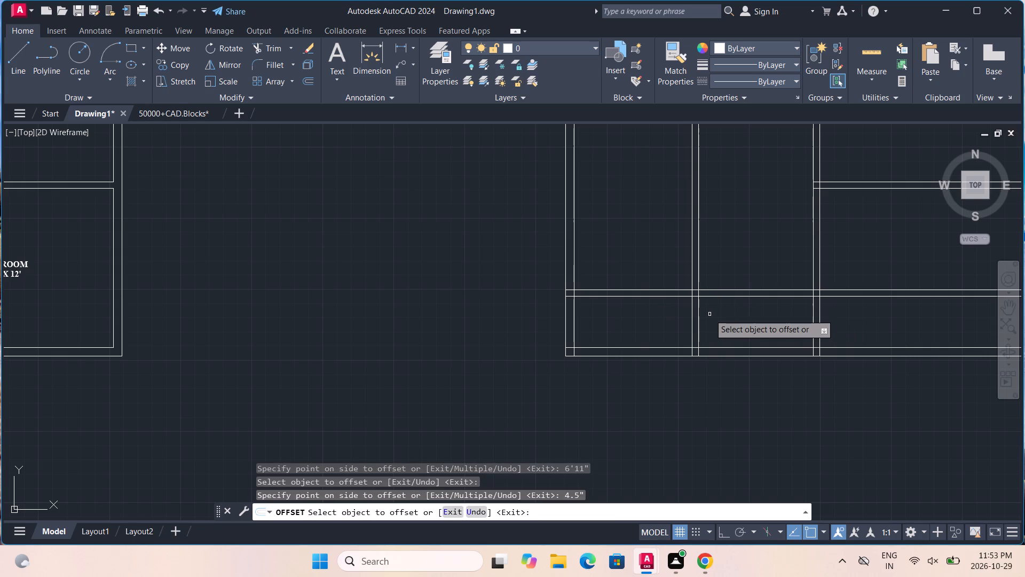
{"action": "key", "text": "Escape"}
{"action": "key", "text": "Escape"}
{"action": "key", "text": "Escape"}
{"action": "key", "text": "Escape"}
Trim the new toilet wall lines running past their shared corner into the bedroom and into the left outer wall.
{"action": "type", "text": "TR"}
{"action": "key", "text": "Return"}
{"action": "key", "text": "Return"}
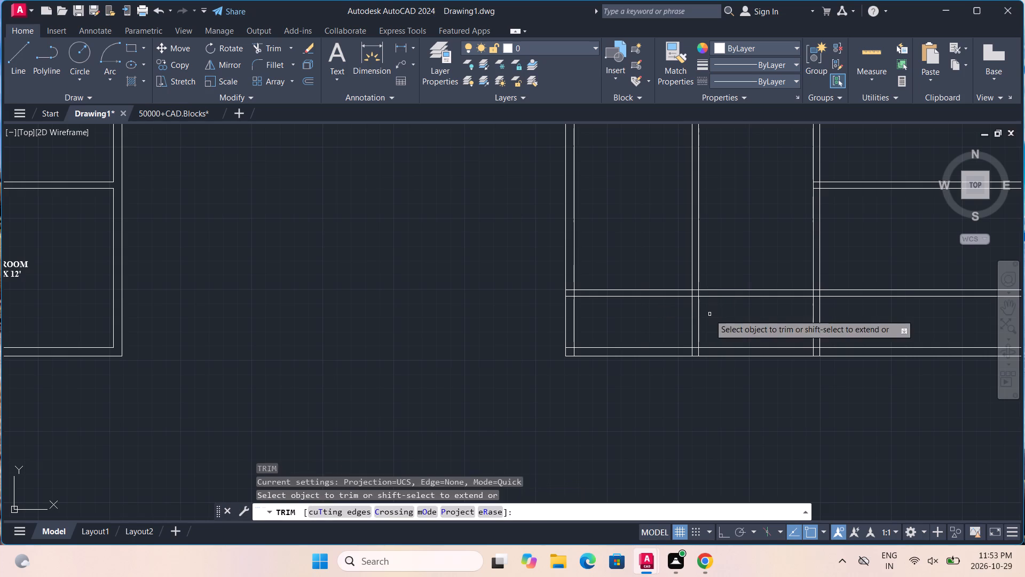
{"action": "left_click_drag", "start_coordinate": [707, 264], "coordinate": [675, 266]}
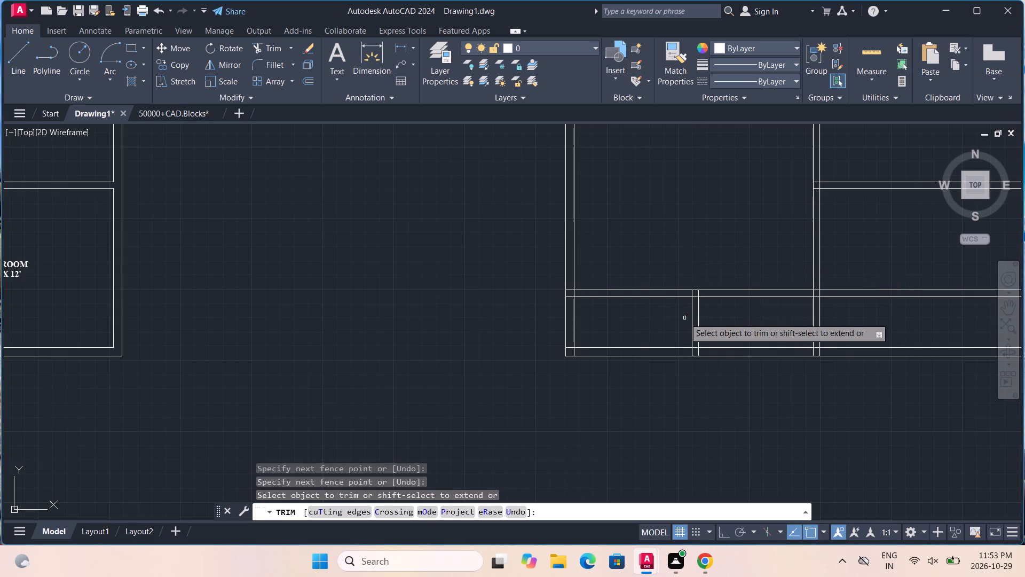
{"action": "left_click_drag", "start_coordinate": [756, 276], "coordinate": [756, 313]}
{"action": "scroll", "coordinate": [588, 306], "scroll_direction": "up", "scroll_amount": 4}
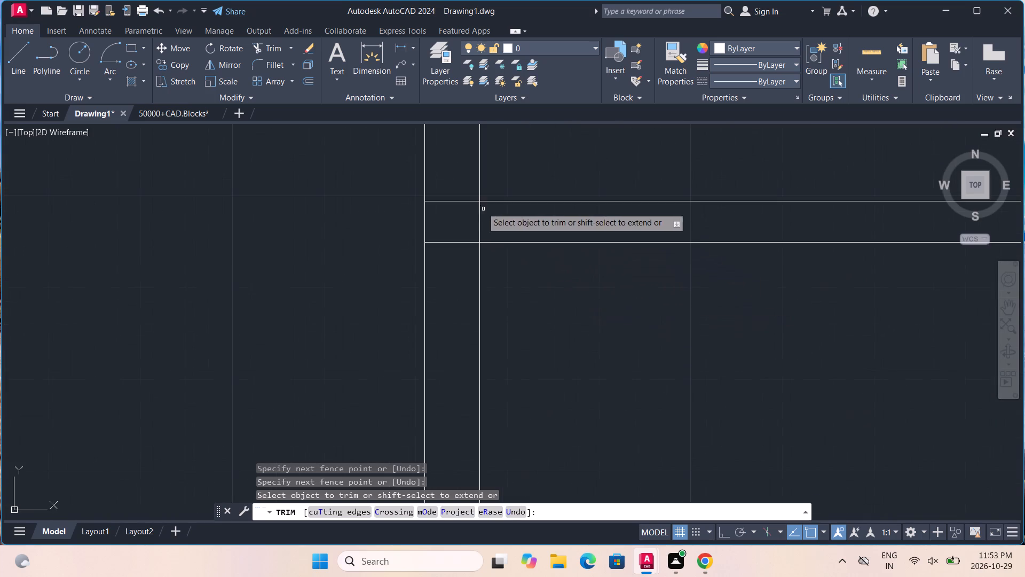
{"action": "left_click_drag", "start_coordinate": [461, 200], "coordinate": [459, 277]}
{"action": "scroll", "coordinate": [459, 277], "scroll_direction": "down", "scroll_amount": 1}
{"action": "left_click_drag", "start_coordinate": [461, 253], "coordinate": [461, 273]}
{"action": "scroll", "coordinate": [461, 273], "scroll_direction": "down", "scroll_amount": 4}
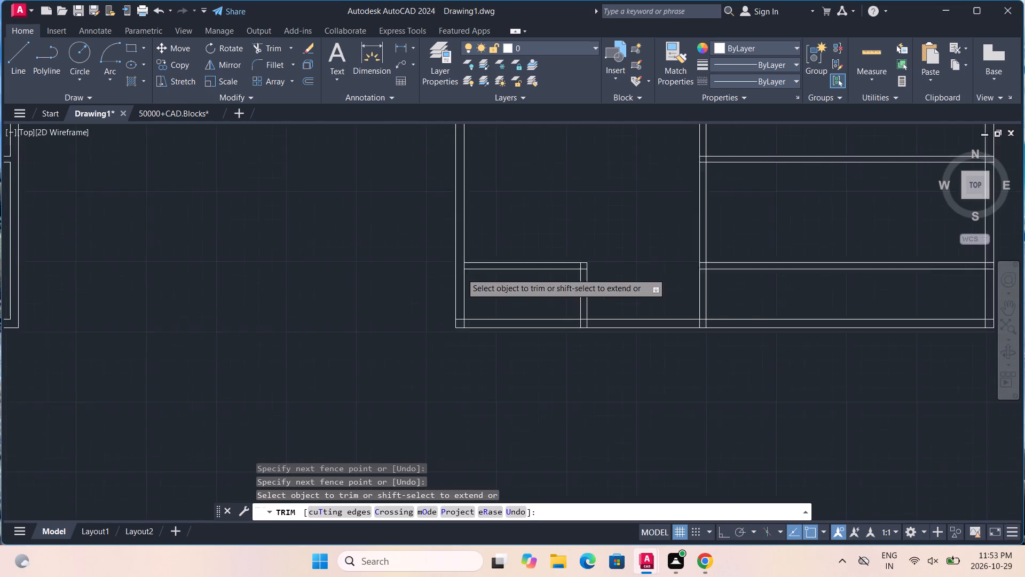
Trim the leftover toilet wall lines across the lower-right room and inside the middle and right outer walls.
{"action": "left_click_drag", "start_coordinate": [656, 252], "coordinate": [655, 289]}
{"action": "scroll", "coordinate": [626, 282], "scroll_direction": "up", "scroll_amount": 5}
{"action": "left_click_drag", "start_coordinate": [526, 175], "coordinate": [524, 238]}
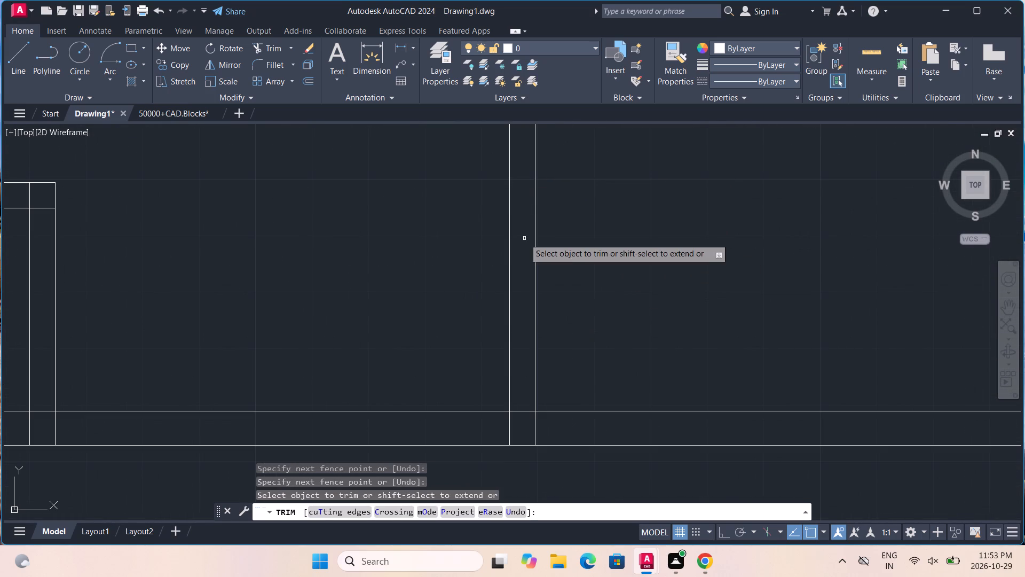
{"action": "scroll", "coordinate": [524, 238], "scroll_direction": "down", "scroll_amount": 4}
{"action": "scroll", "coordinate": [693, 240], "scroll_direction": "up", "scroll_amount": 5}
{"action": "left_click_drag", "start_coordinate": [722, 139], "coordinate": [721, 229]}
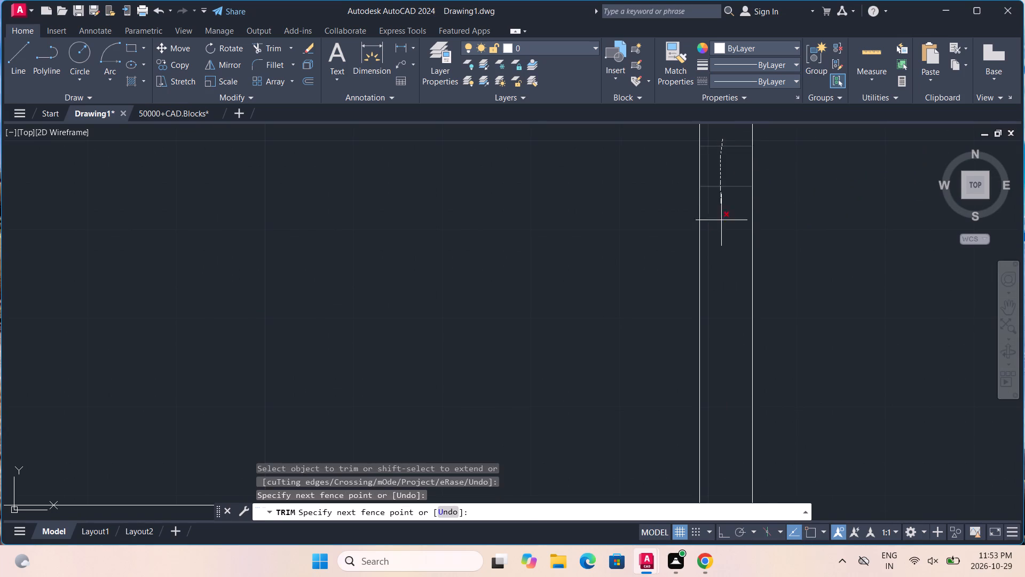
{"action": "left_click_drag", "start_coordinate": [721, 229], "coordinate": [721, 230]}
{"action": "scroll", "coordinate": [721, 230], "scroll_direction": "down", "scroll_amount": 5}
{"action": "scroll", "coordinate": [408, 267], "scroll_direction": "up", "scroll_amount": 4}
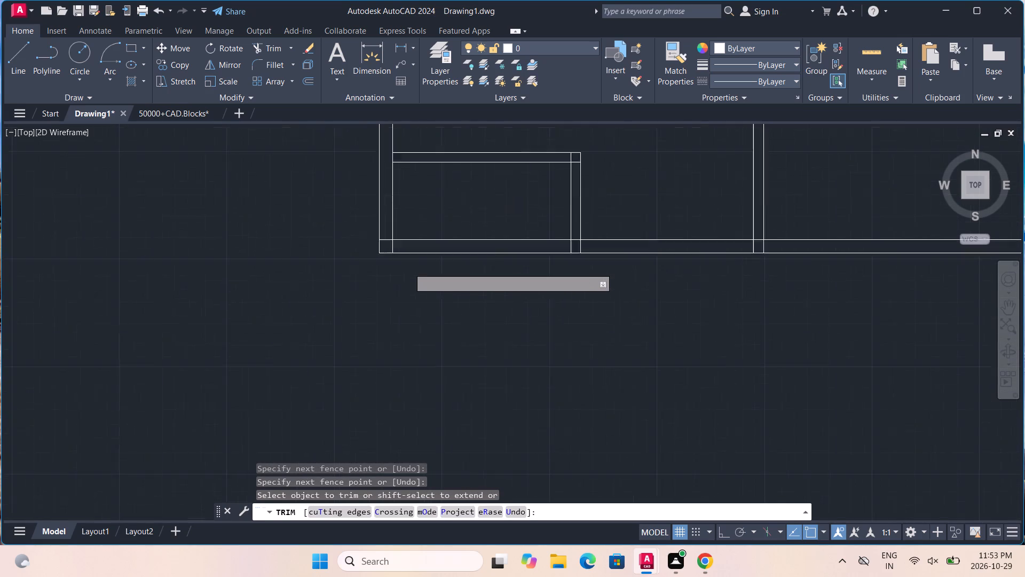
Trim the leftover wall line at the lower-left outer wall corner of the plan's second copy.
{"action": "left_click_drag", "start_coordinate": [376, 223], "coordinate": [387, 231]}
{"action": "scroll", "coordinate": [514, 240], "scroll_direction": "down", "scroll_amount": 3}
{"action": "middle_click_drag", "start_coordinate": [543, 175], "coordinate": [534, 268]}
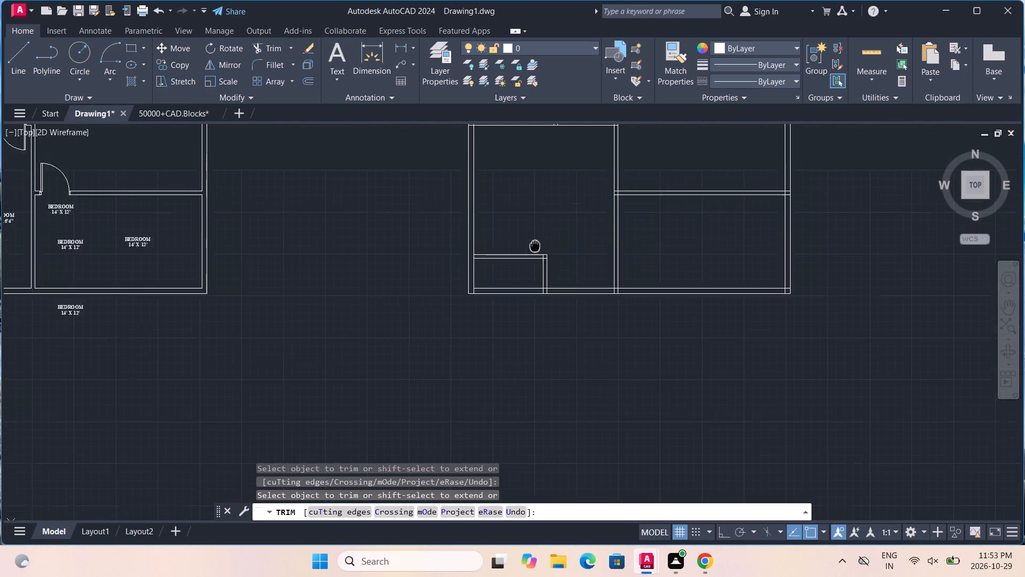
{"action": "middle_click_drag", "start_coordinate": [534, 268], "coordinate": [532, 302]}
{"action": "middle_click_drag", "start_coordinate": [575, 212], "coordinate": [545, 357]}
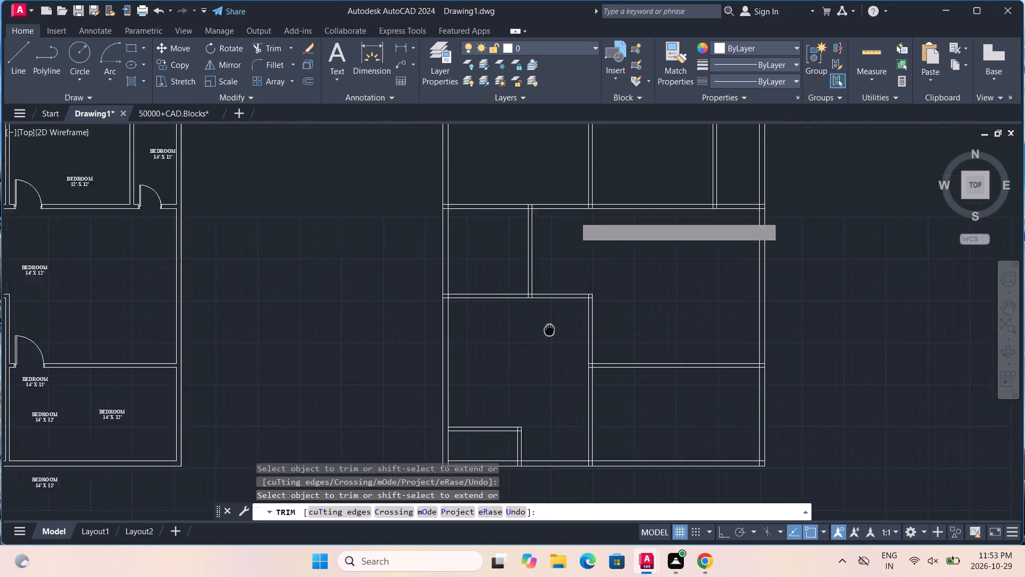
{"action": "middle_click_drag", "start_coordinate": [545, 357], "coordinate": [545, 363]}
{"action": "scroll", "coordinate": [561, 304], "scroll_direction": "down", "scroll_amount": 1}
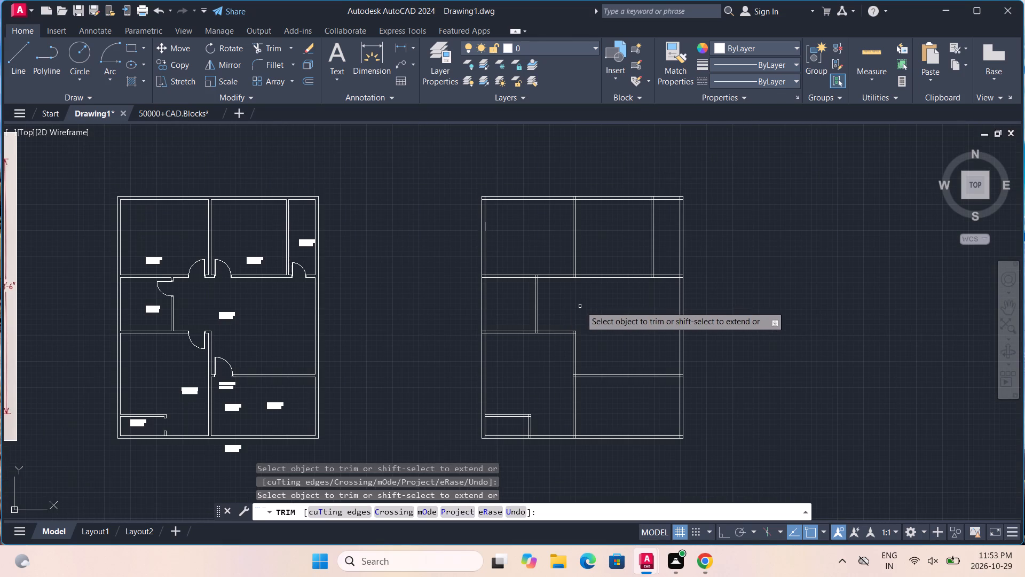
{"action": "key", "text": "Escape"}
{"action": "key", "text": "Escape"}
{"action": "key", "text": "Escape"}
{"action": "key", "text": "Escape"}
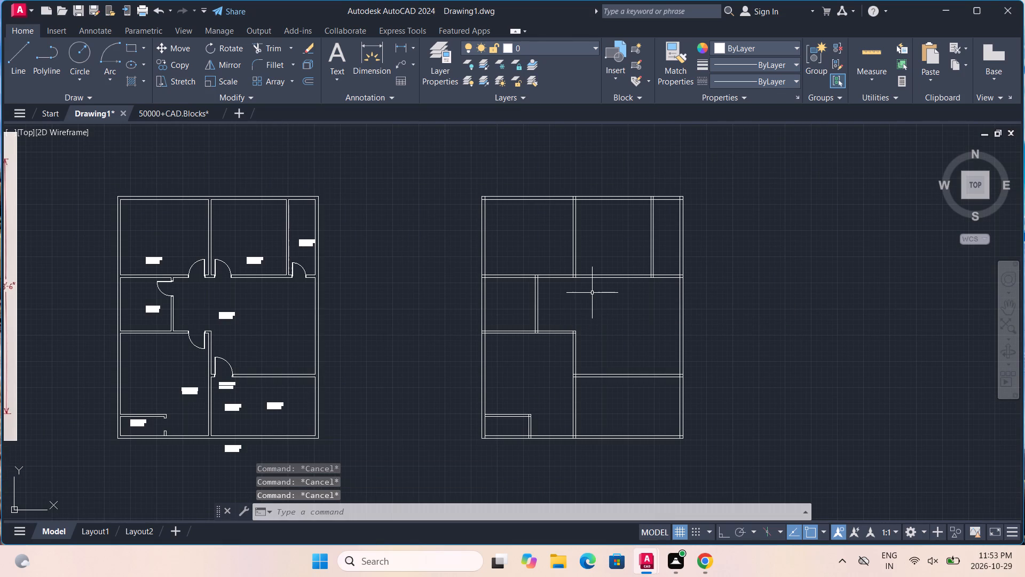
Compare the drawn toilet in the labelled plan with the toilet's layout and dimensions in the reference sketch.
{"action": "middle_click_drag", "start_coordinate": [177, 399], "coordinate": [279, 307]}
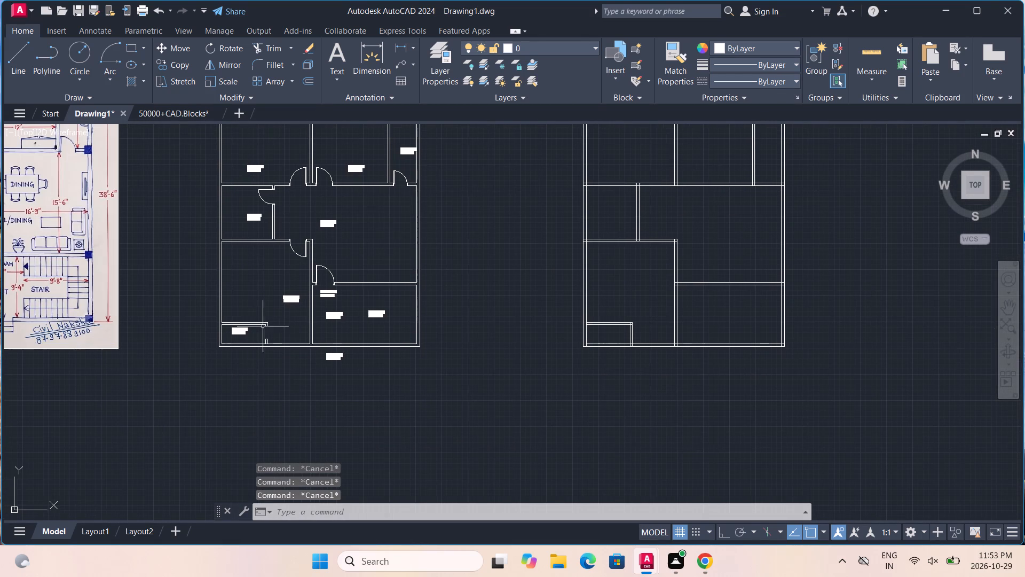
{"action": "middle_click_drag", "start_coordinate": [270, 313], "coordinate": [371, 338]}
{"action": "scroll", "coordinate": [398, 328], "scroll_direction": "up", "scroll_amount": 3}
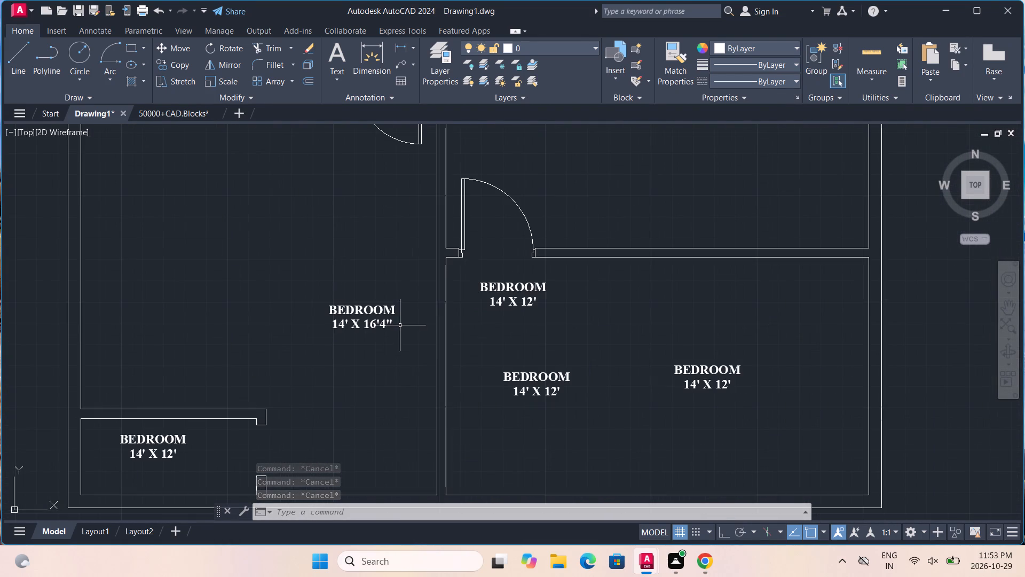
{"action": "scroll", "coordinate": [234, 339], "scroll_direction": "down", "scroll_amount": 2}
{"action": "middle_click_drag", "start_coordinate": [201, 288], "coordinate": [478, 286]}
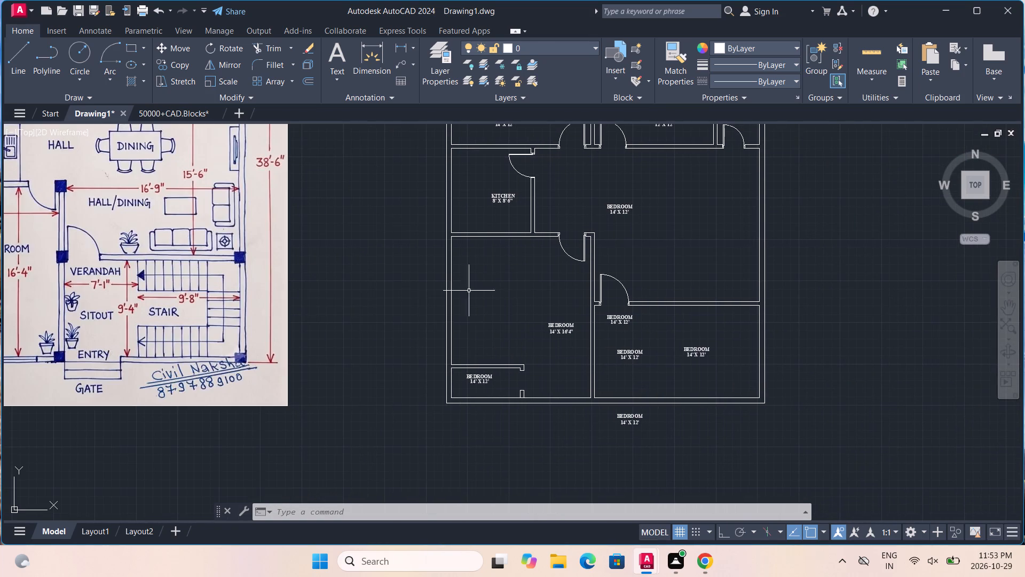
{"action": "middle_click_drag", "start_coordinate": [199, 319], "coordinate": [399, 287]}
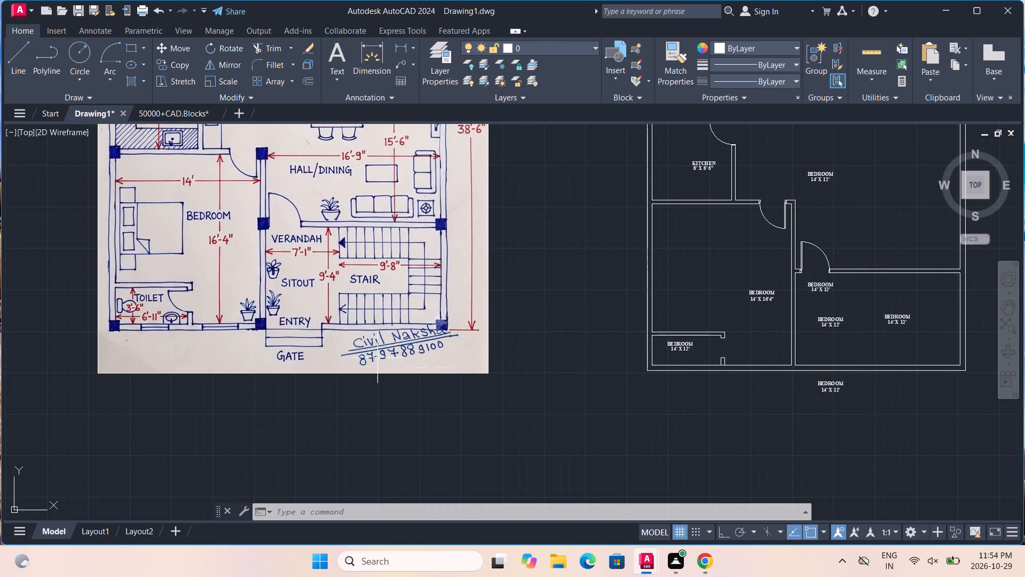
{"action": "scroll", "coordinate": [146, 306], "scroll_direction": "up", "scroll_amount": 2}
{"action": "scroll", "coordinate": [149, 302], "scroll_direction": "down", "scroll_amount": 2}
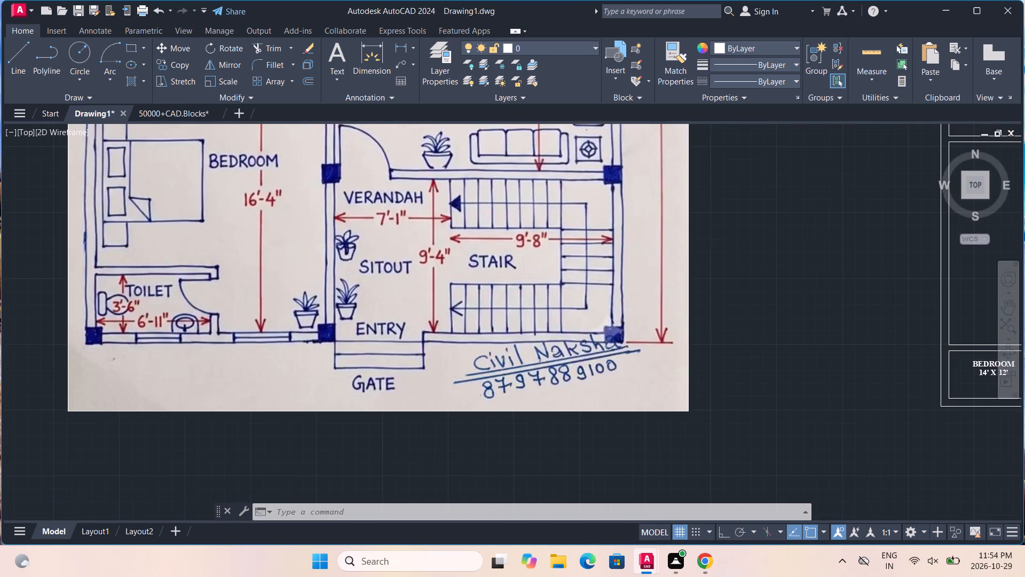
Delete the labelled plan's toilet walls, including the upper wall lines and both stubs beside the door opening.
{"action": "middle_click_drag", "start_coordinate": [664, 389], "coordinate": [543, 409]}
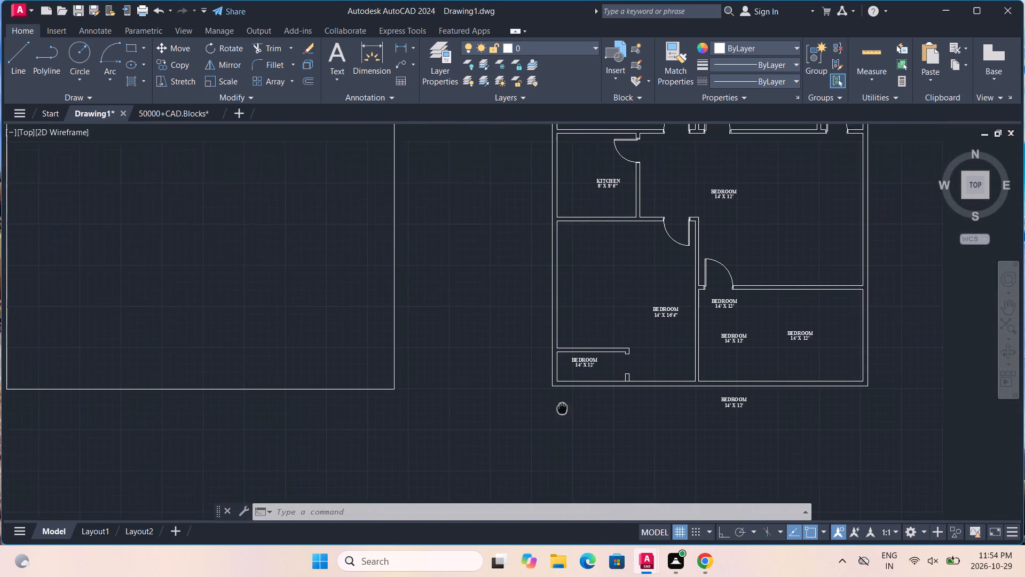
{"action": "middle_click_drag", "start_coordinate": [543, 409], "coordinate": [396, 418]}
{"action": "scroll", "coordinate": [396, 400], "scroll_direction": "up", "scroll_amount": 3}
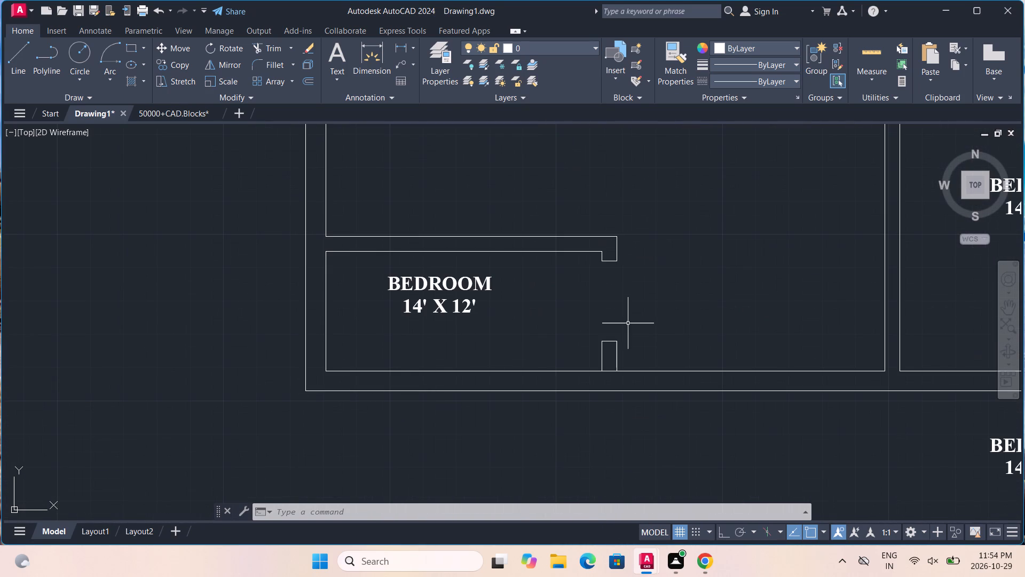
{"action": "left_click_drag", "start_coordinate": [600, 295], "coordinate": [546, 306]}
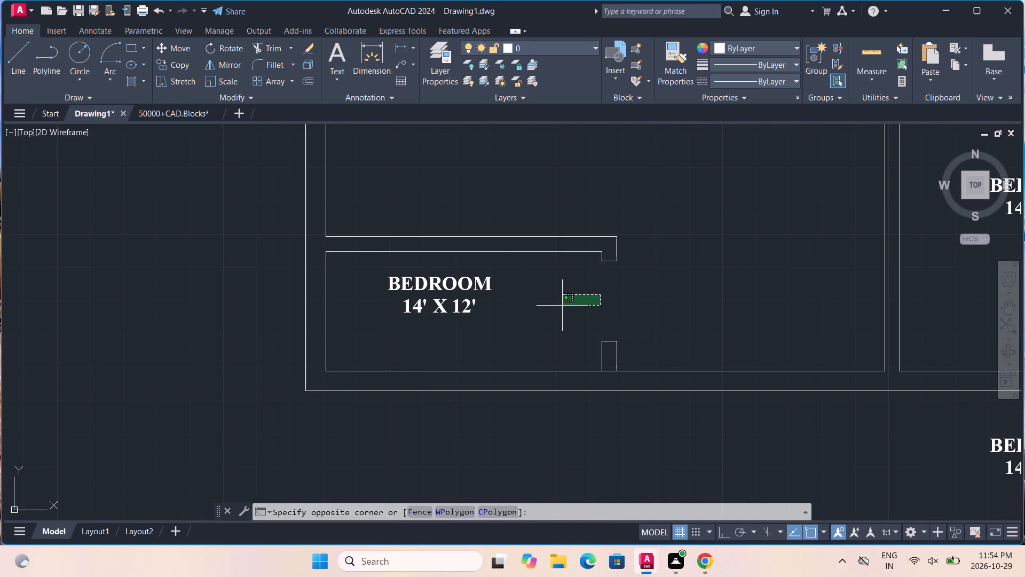
{"action": "left_click_drag", "start_coordinate": [546, 306], "coordinate": [548, 204]}
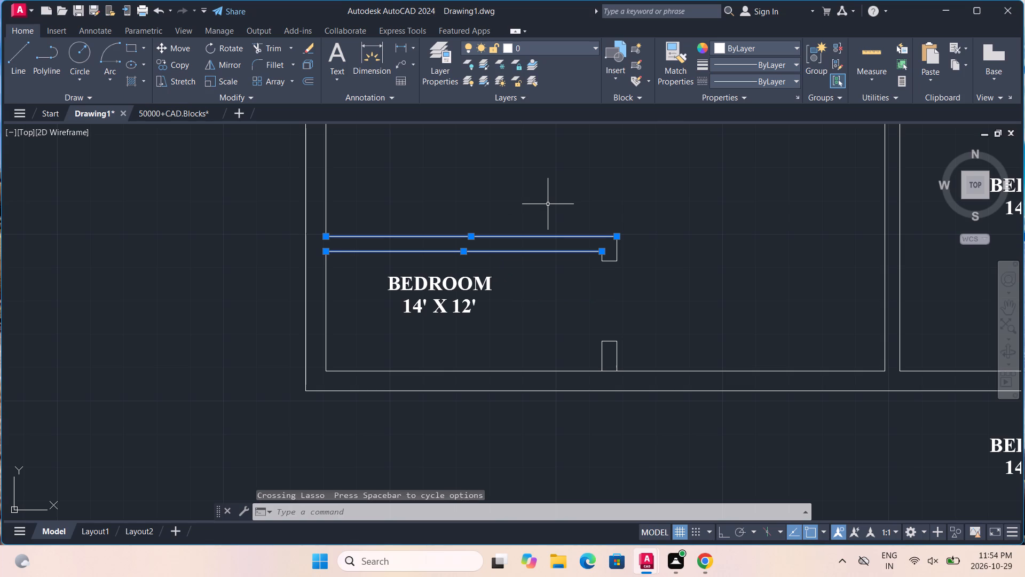
{"action": "key", "text": "Delete"}
{"action": "left_click_drag", "start_coordinate": [630, 283], "coordinate": [620, 228]}
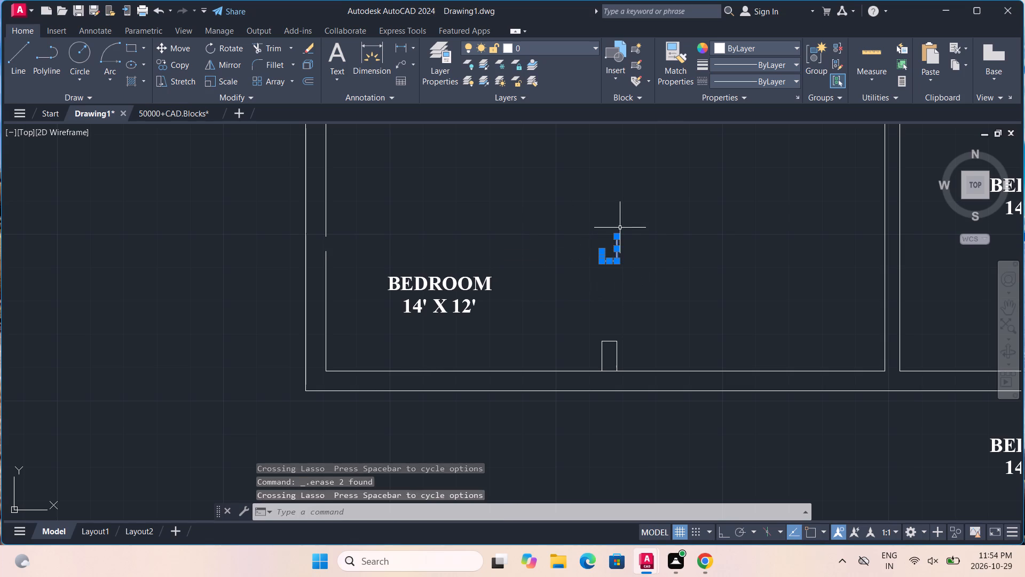
{"action": "key", "text": "Delete"}
{"action": "left_click_drag", "start_coordinate": [644, 348], "coordinate": [584, 325]}
{"action": "key", "text": "Delete"}
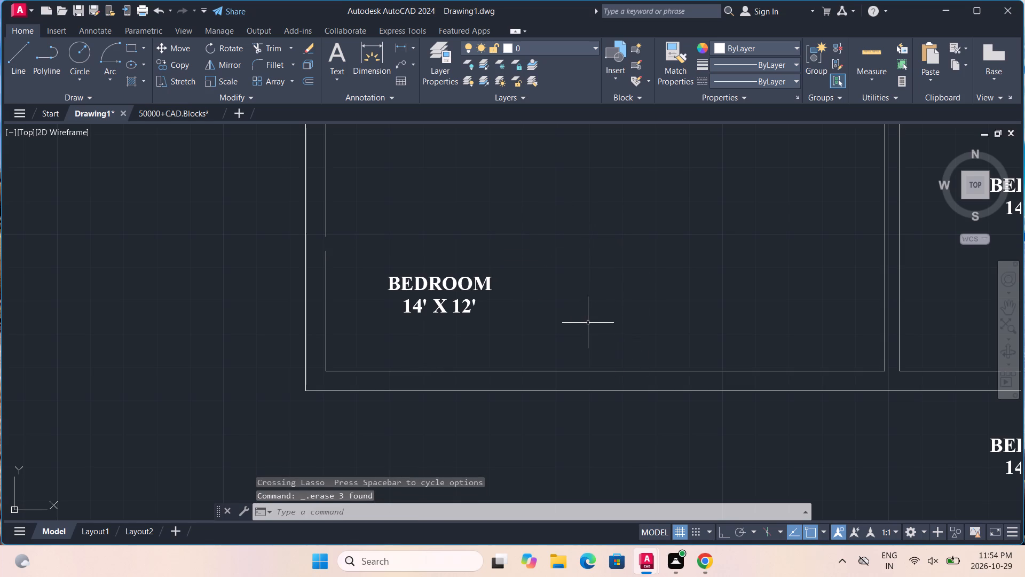
Join the two pieces of the lower bedroom's left inner wall line across the gap left by the toilet wall.
{"action": "key", "text": "j"}
{"action": "key", "text": "Return"}
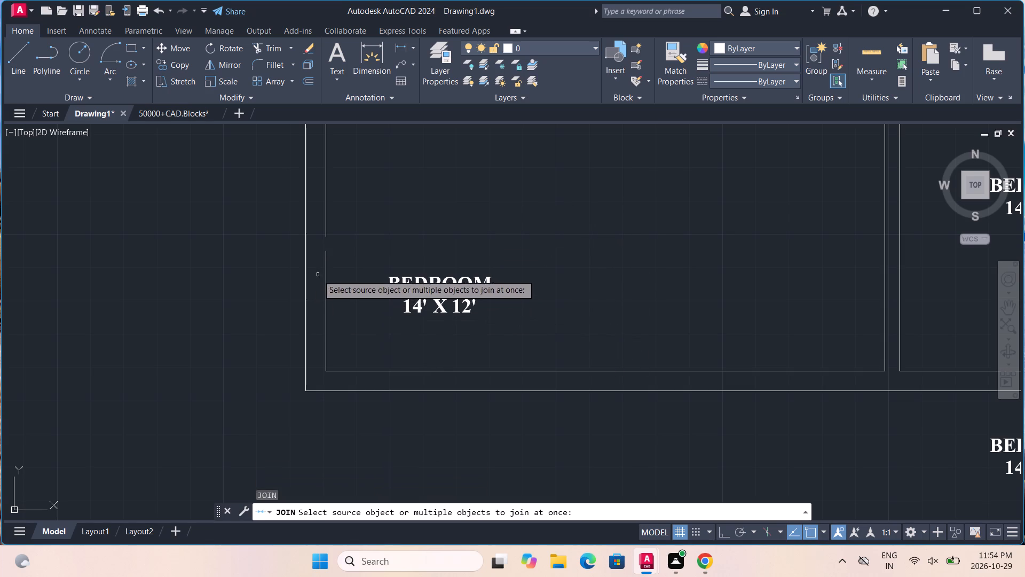
{"action": "left_click", "coordinate": [328, 263]}
{"action": "left_click", "coordinate": [326, 262]}
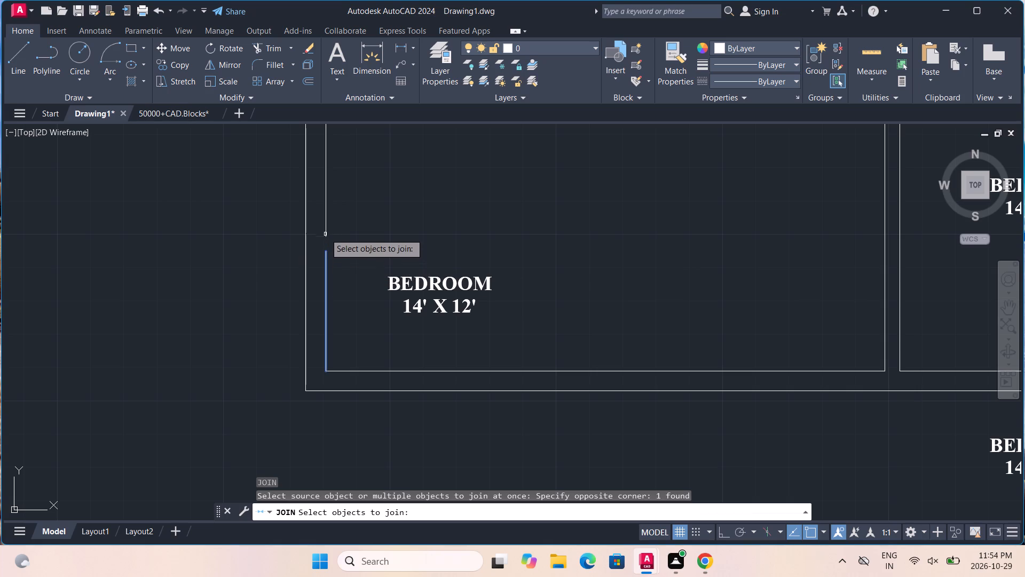
{"action": "left_click", "coordinate": [325, 229]}
{"action": "key", "text": "Return"}
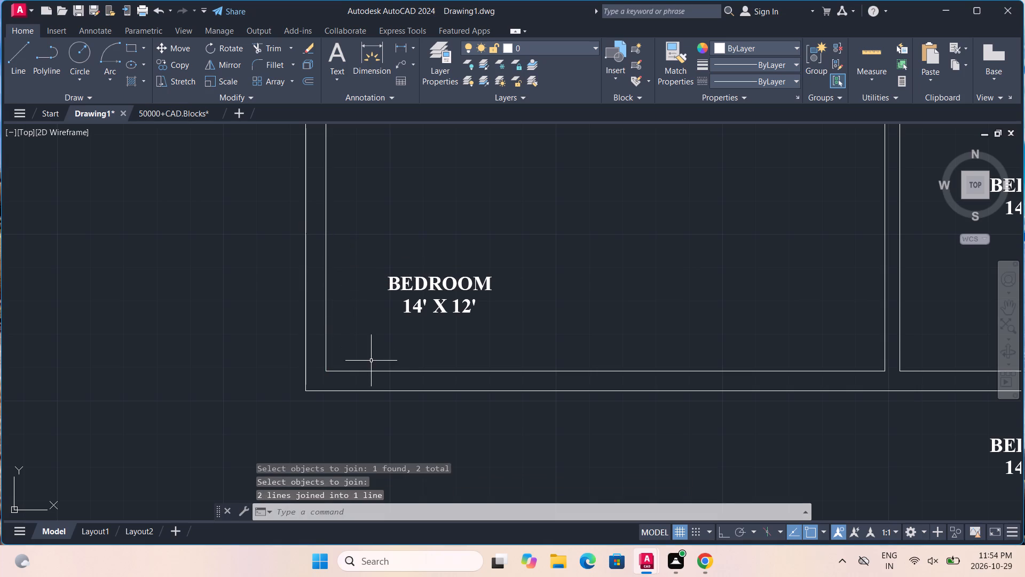
Create the toilet's upper wall by offsetting the bedroom's bottom inner wall line 3'6" up and the new line 4.5" further up.
{"action": "type", "text": "OFF"}
{"action": "key", "text": "Return"}
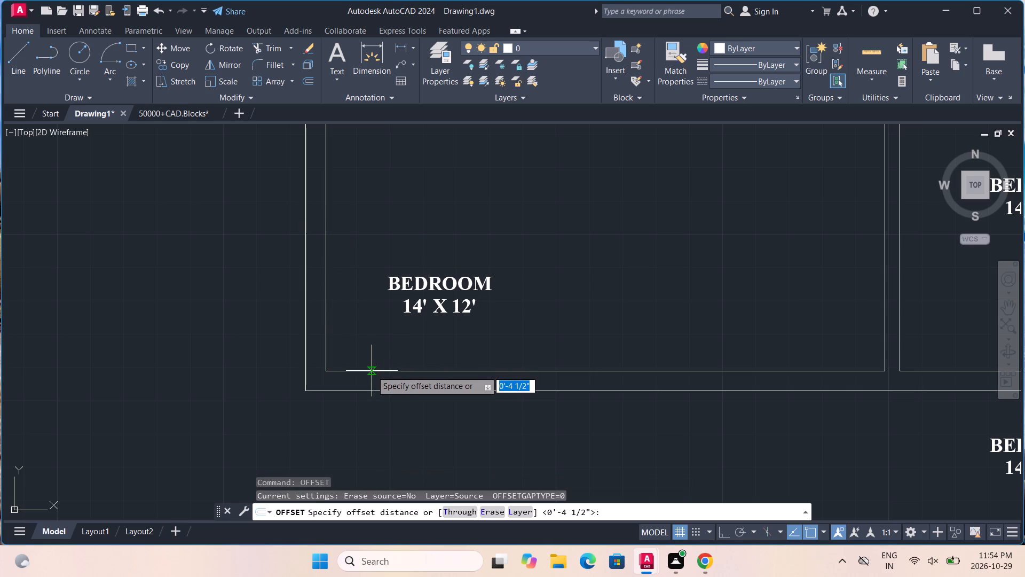
{"action": "left_click", "coordinate": [372, 371]}
{"action": "type", "text": "3'6\""}
{"action": "key", "text": "Return"}
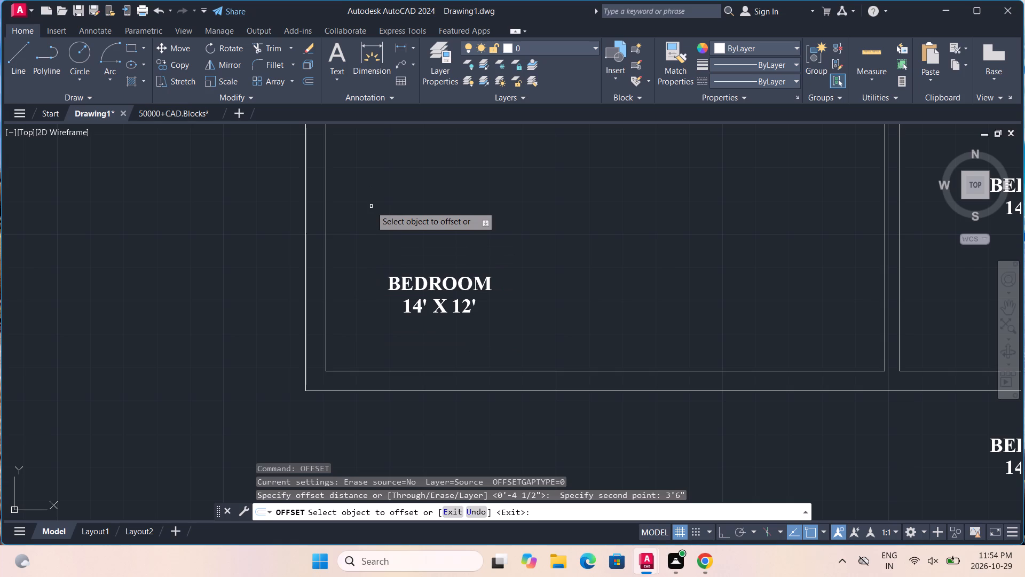
{"action": "left_click", "coordinate": [399, 371]}
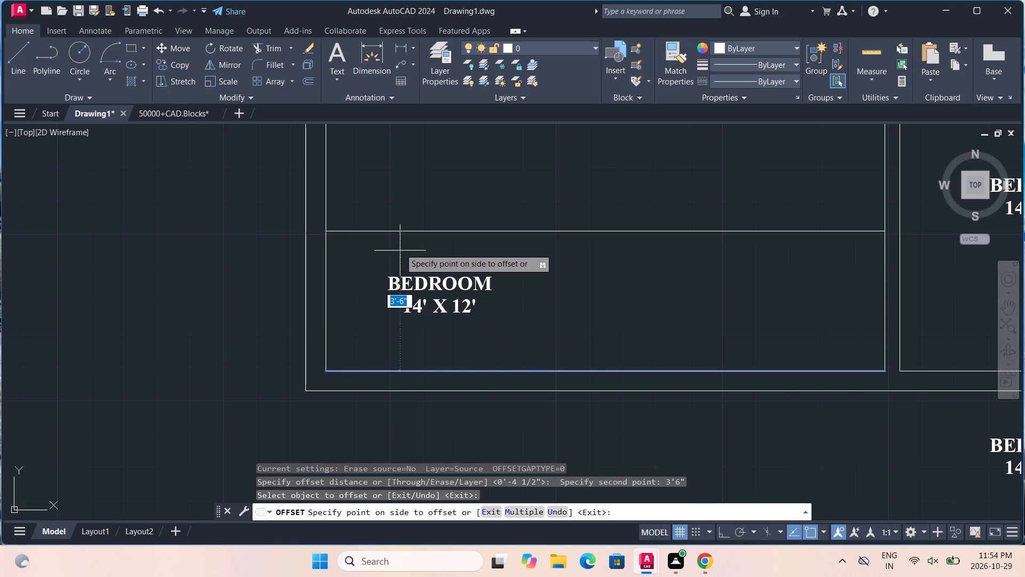
{"action": "left_click", "coordinate": [400, 234]}
{"action": "left_click", "coordinate": [400, 231]}
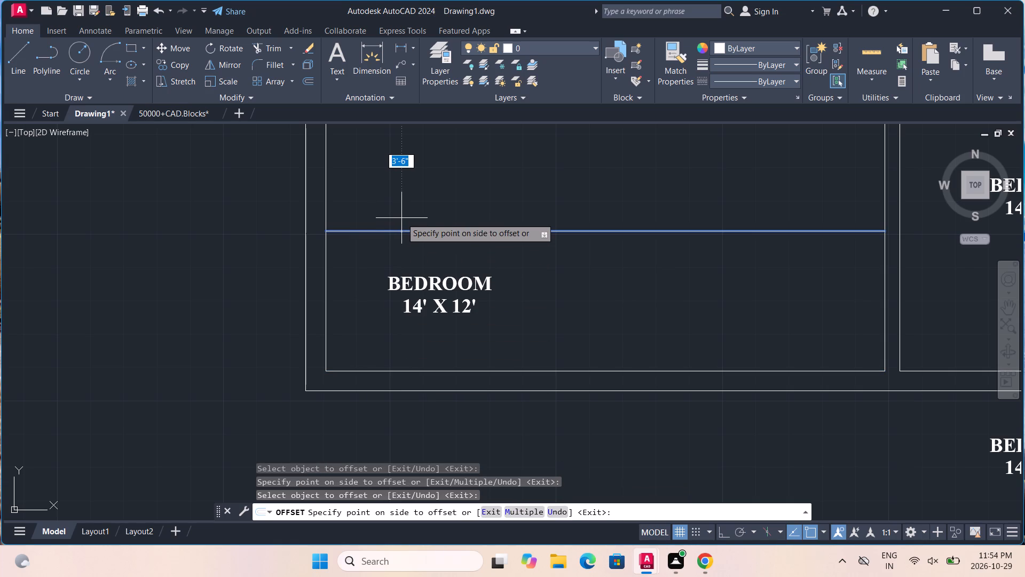
{"action": "type", "text": "4.5\""}
{"action": "key", "text": "Return"}
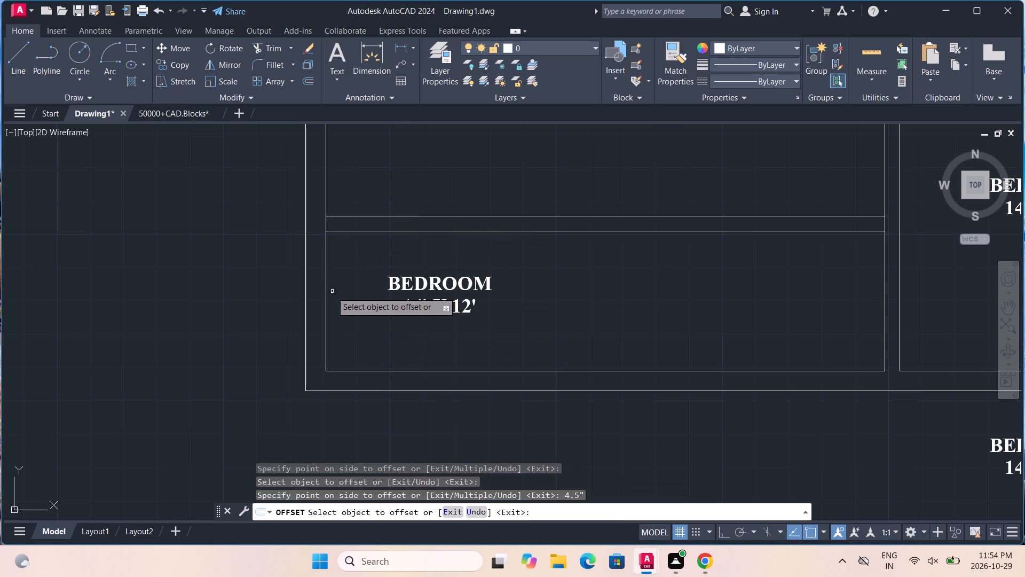
Create the toilet's side wall by offsetting the bedroom's left inner wall line 6'11" right and the new line 4.5" further right.
{"action": "left_click", "coordinate": [327, 297]}
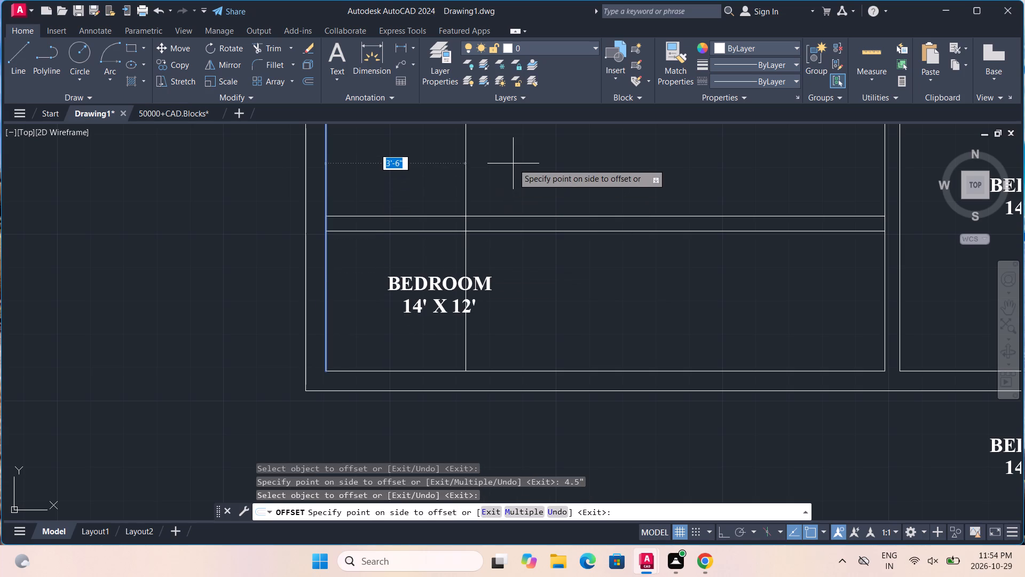
{"action": "type", "text": "6'11\""}
{"action": "key", "text": "Return"}
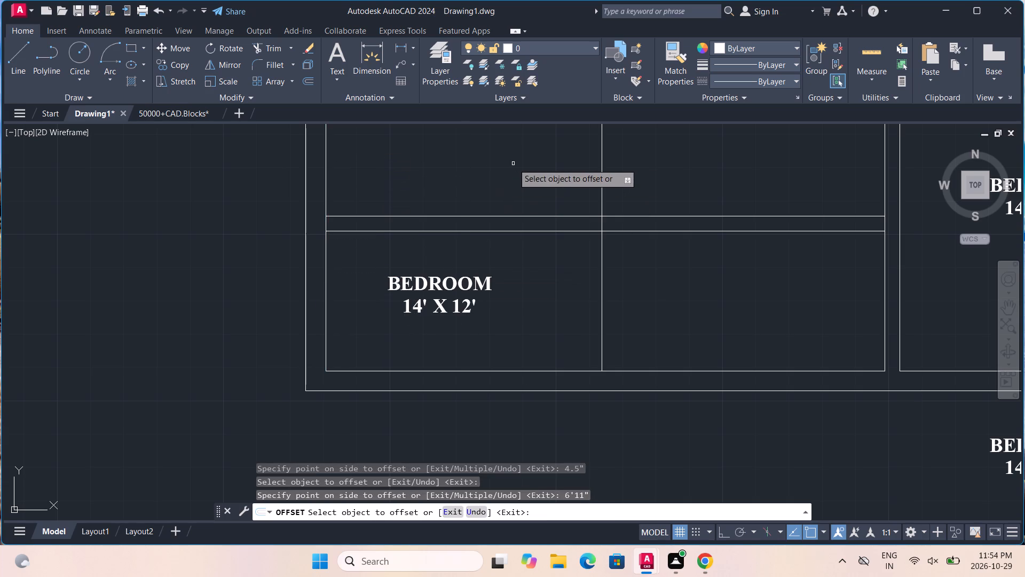
{"action": "left_click", "coordinate": [601, 254]}
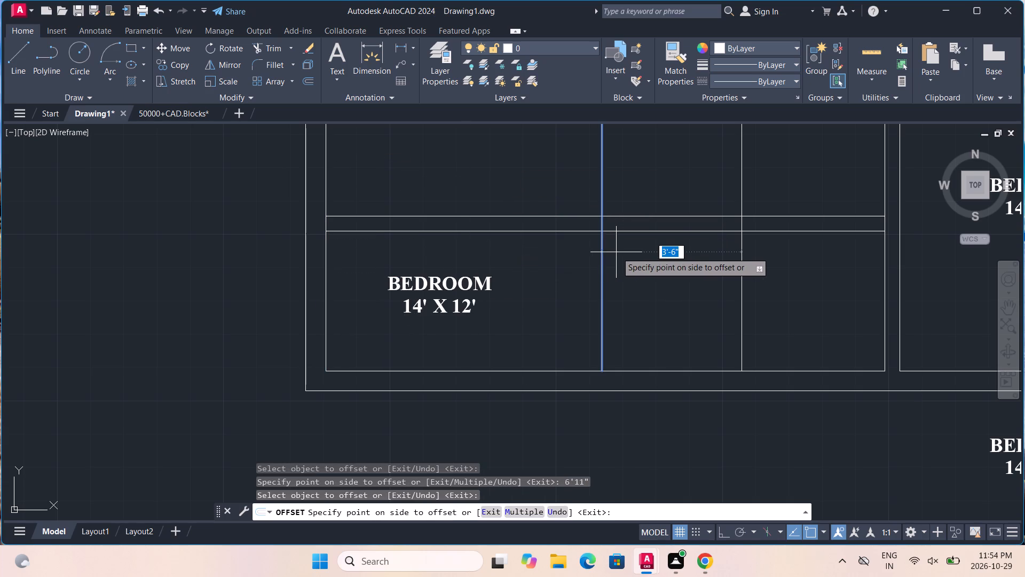
{"action": "type", "text": "4.5\""}
{"action": "key", "text": "Return"}
{"action": "key", "text": "Escape"}
{"action": "key", "text": "Escape"}
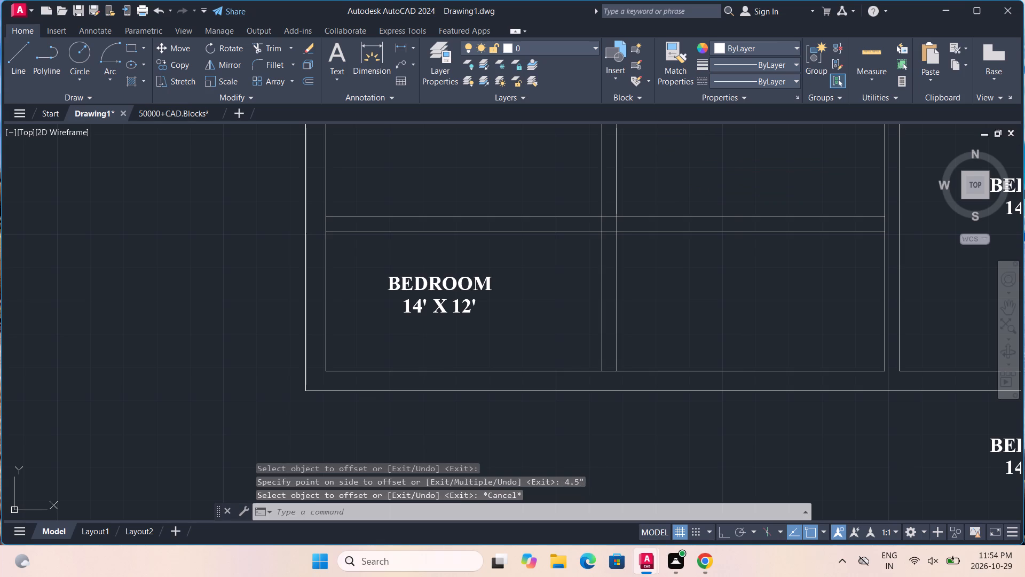
Trim the new toilet wall lines that run past their shared corner to the right and upward into the bedroom.
{"action": "type", "text": "TR"}
{"action": "key", "text": "Return"}
{"action": "key", "text": "Return"}
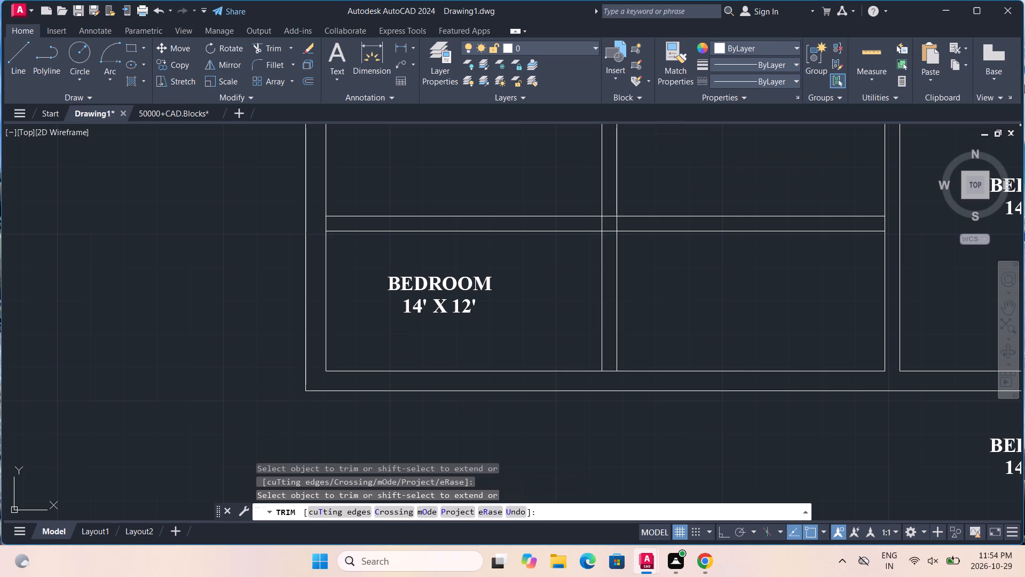
{"action": "left_click_drag", "start_coordinate": [751, 185], "coordinate": [753, 269]}
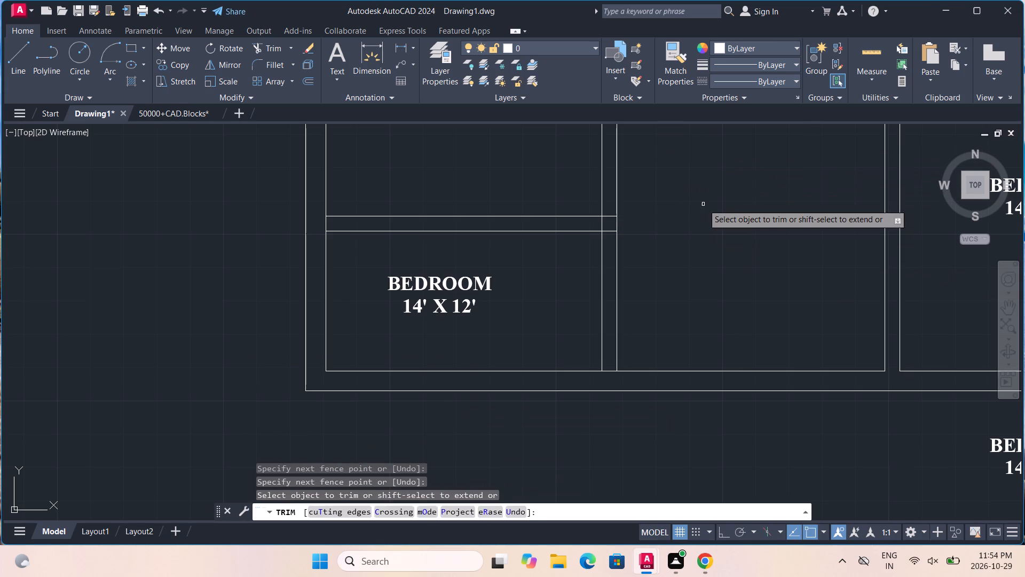
{"action": "left_click_drag", "start_coordinate": [699, 192], "coordinate": [553, 175]}
{"action": "scroll", "coordinate": [674, 228], "scroll_direction": "up", "scroll_amount": 1}
{"action": "middle_click_drag", "start_coordinate": [675, 228], "coordinate": [671, 324]}
{"action": "scroll", "coordinate": [660, 296], "scroll_direction": "up", "scroll_amount": 1}
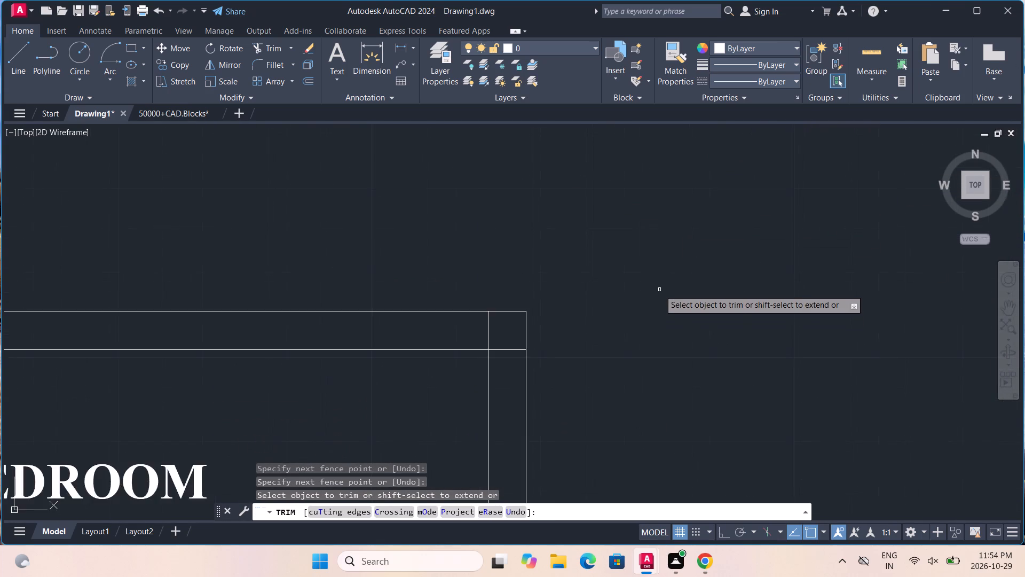
{"action": "scroll", "coordinate": [659, 290], "scroll_direction": "down", "scroll_amount": 3}
{"action": "scroll", "coordinate": [625, 308], "scroll_direction": "up", "scroll_amount": 3}
{"action": "key", "text": "Escape"}
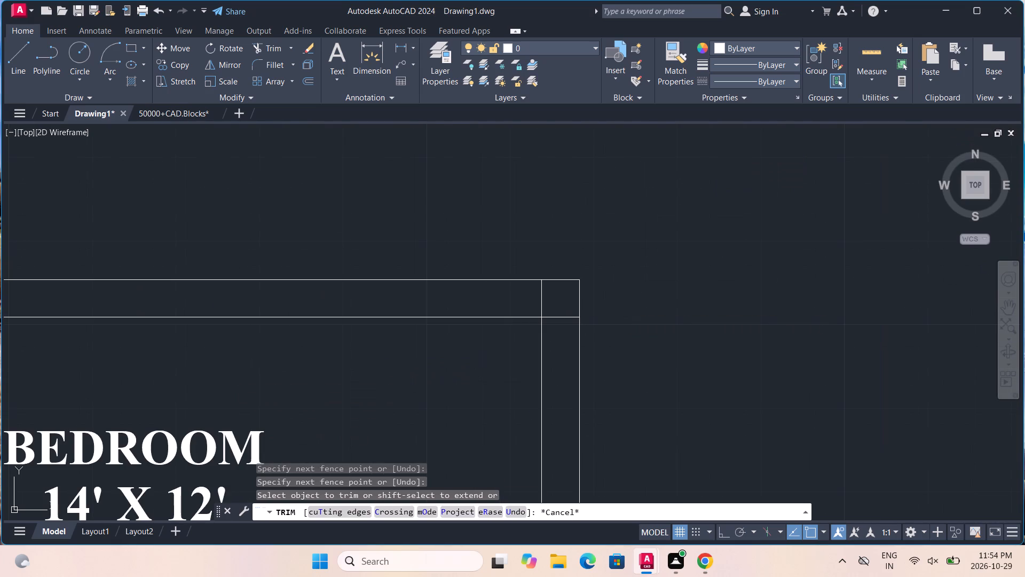
{"action": "key", "text": "Escape"}
{"action": "key", "text": "Escape"}
{"action": "key", "text": "Escape"}
Mark the toilet door opening by offsetting the upper wall's lower line 3" down and the new line 2'3" further down.
{"action": "type", "text": "OFF"}
{"action": "key", "text": "Return"}
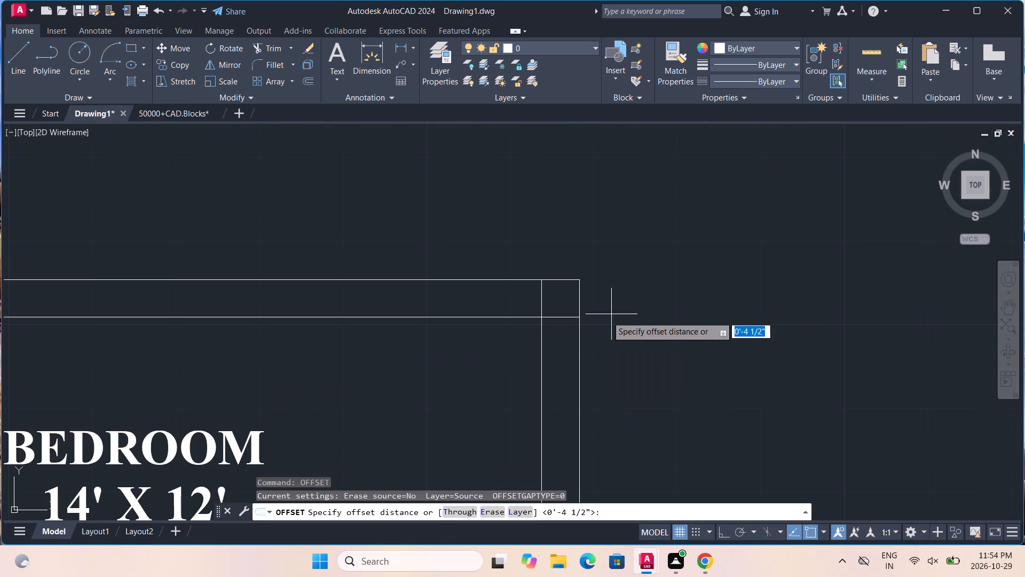
{"action": "left_click", "coordinate": [570, 318]}
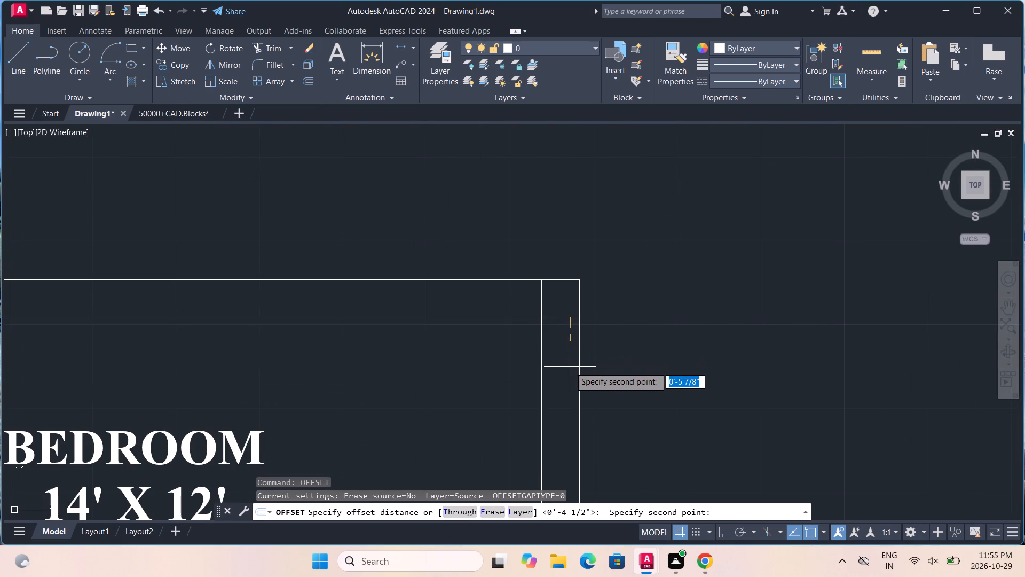
{"action": "type", "text": "3\""}
{"action": "key", "text": "Return"}
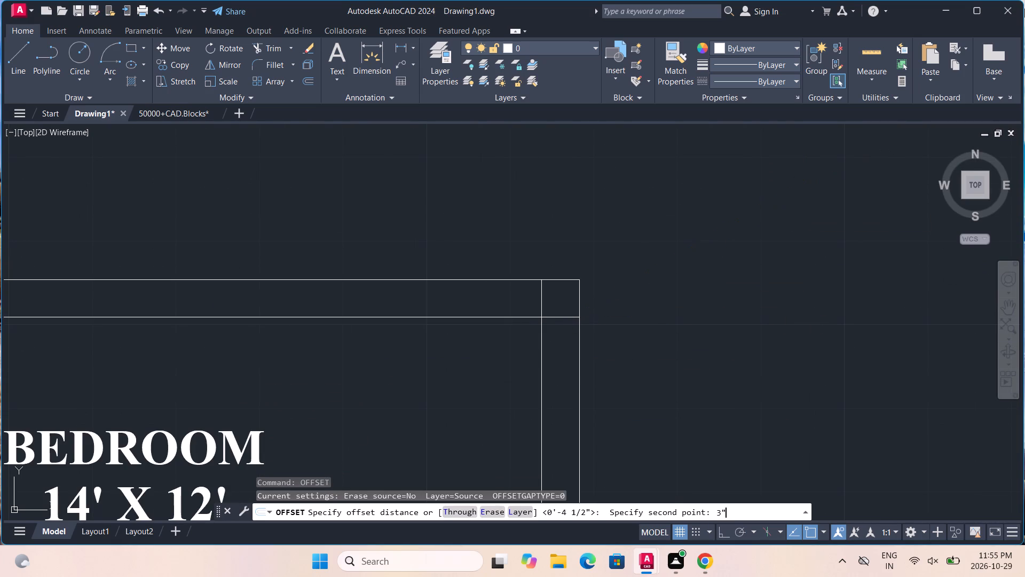
{"action": "left_click", "coordinate": [575, 321]}
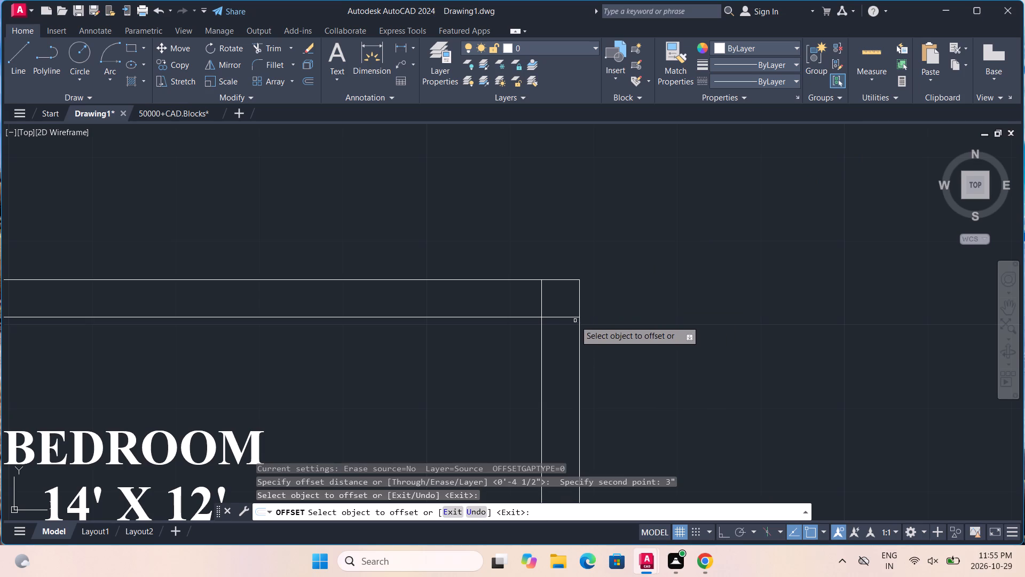
{"action": "left_click", "coordinate": [575, 319]}
{"action": "left_click", "coordinate": [570, 339]}
{"action": "left_click", "coordinate": [569, 345]}
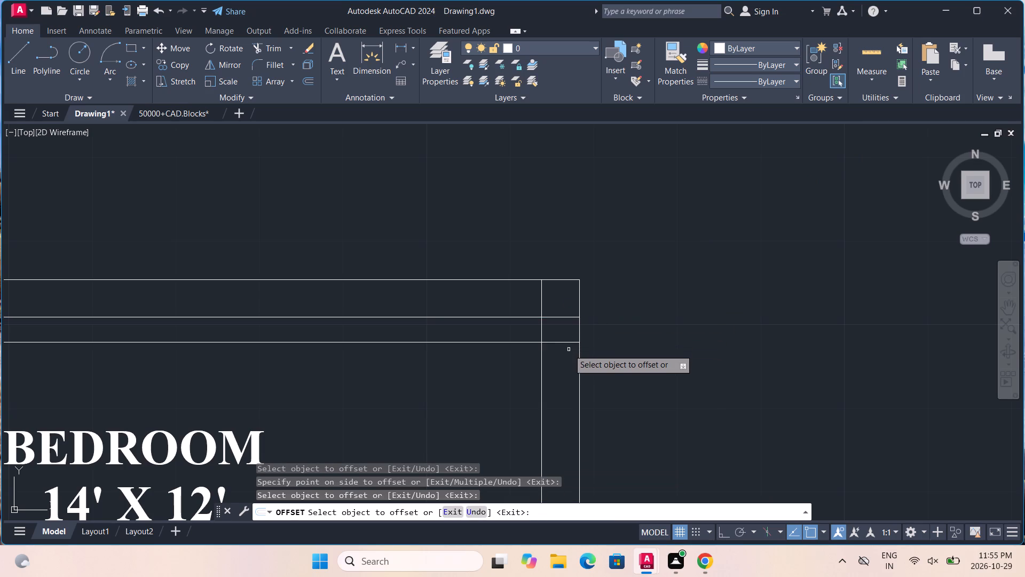
{"action": "left_click", "coordinate": [569, 345]}
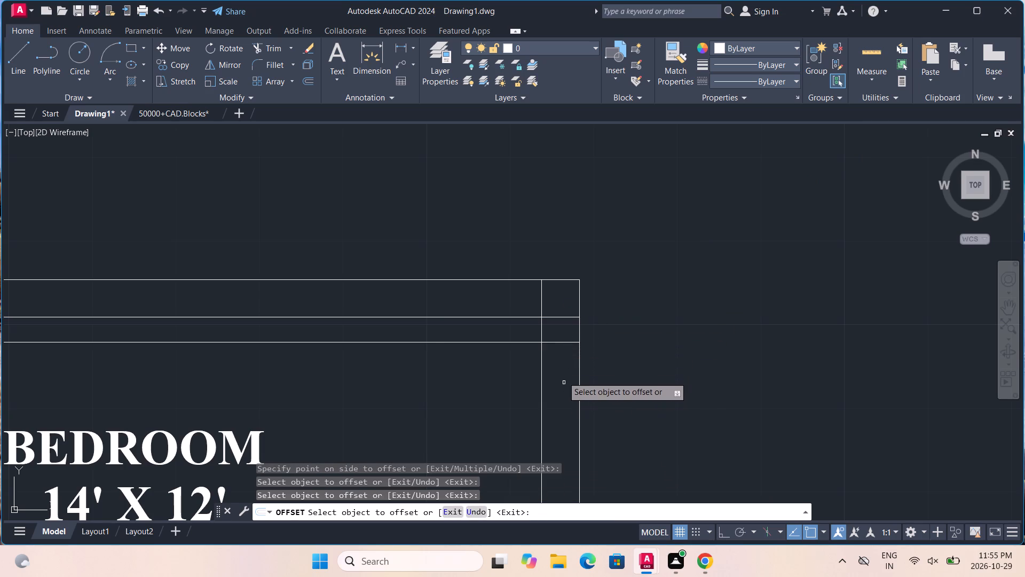
{"action": "left_click", "coordinate": [565, 342]}
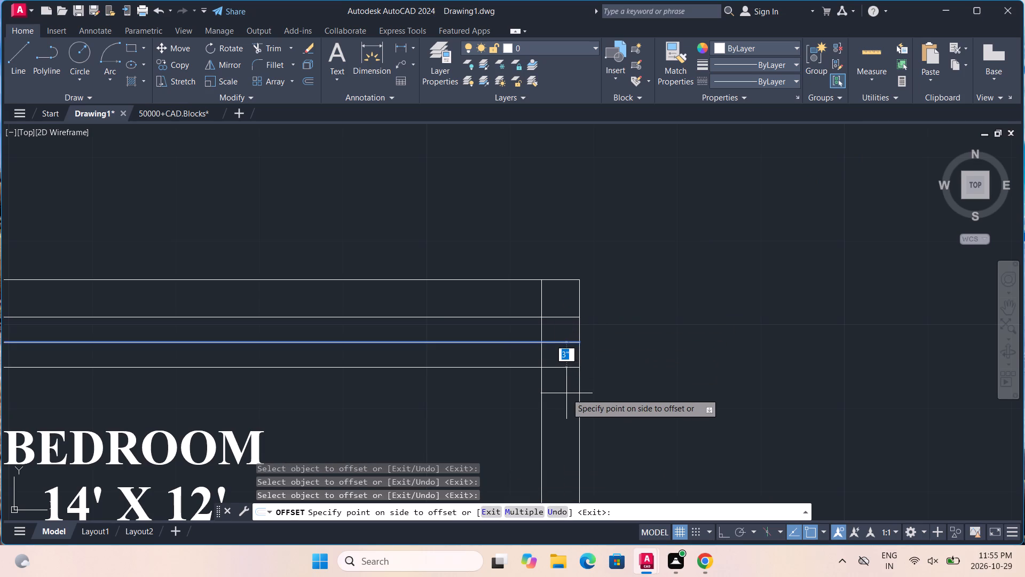
{"action": "type", "text": "2'"}
{"action": "type", "text": "3\""}
{"action": "key", "text": "Return"}
{"action": "scroll", "coordinate": [567, 393], "scroll_direction": "down", "scroll_amount": 2}
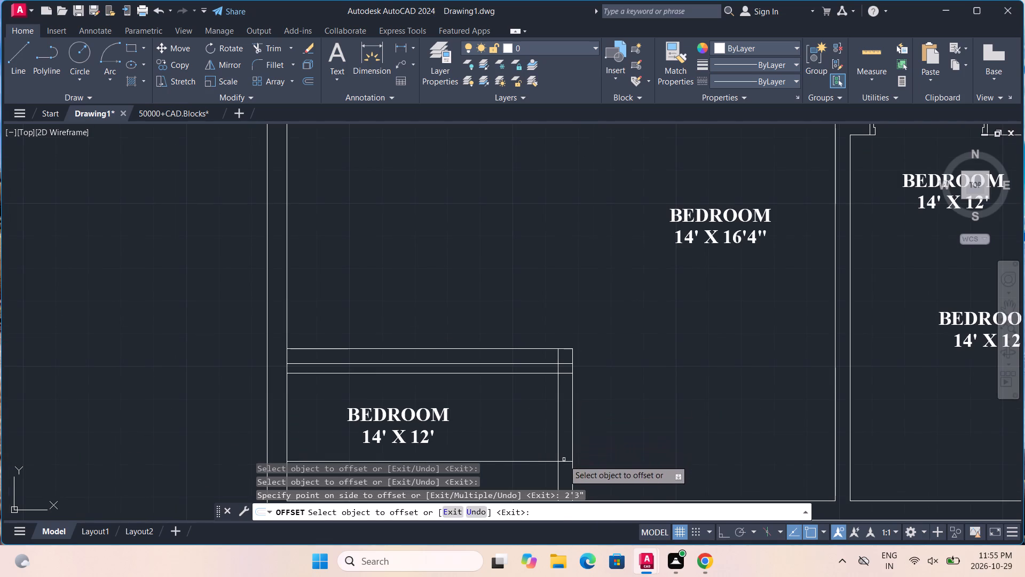
{"action": "left_click", "coordinate": [564, 462]}
{"action": "middle_click_drag", "start_coordinate": [564, 461], "coordinate": [577, 396]}
{"action": "key", "text": "Escape"}
{"action": "key", "text": "Escape"}
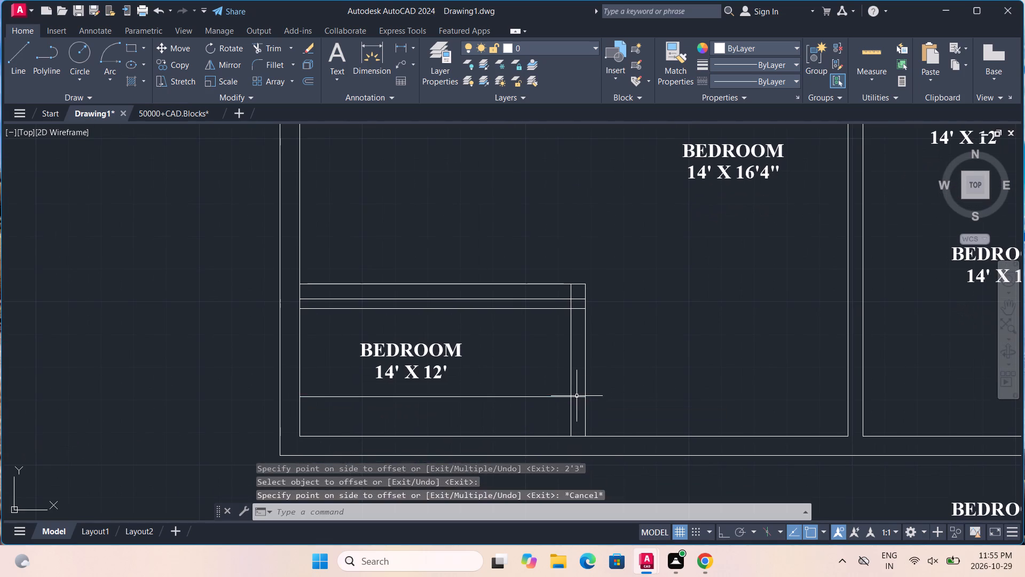
{"action": "key", "text": "Escape"}
{"action": "key", "text": "Escape"}
Trim the toilet's side wall lines between the two door offset lines, and the offset lines' excess inside the toilet.
{"action": "type", "text": "TR"}
{"action": "key", "text": "Return"}
{"action": "key", "text": "Return"}
{"action": "left_click_drag", "start_coordinate": [598, 365], "coordinate": [542, 369]}
{"action": "left_click_drag", "start_coordinate": [542, 369], "coordinate": [539, 411]}
{"action": "scroll", "coordinate": [562, 335], "scroll_direction": "up", "scroll_amount": 2}
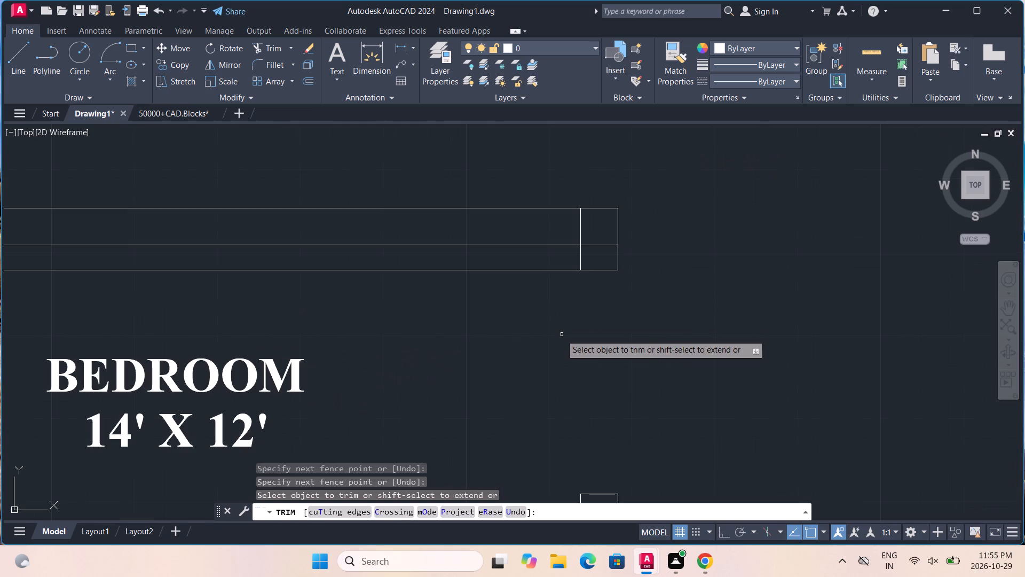
{"action": "left_click_drag", "start_coordinate": [550, 265], "coordinate": [550, 279]}
Trim the crossing line segments inside the toilet walls' upper corner so the two walls merge.
{"action": "left_click_drag", "start_coordinate": [576, 229], "coordinate": [599, 236]}
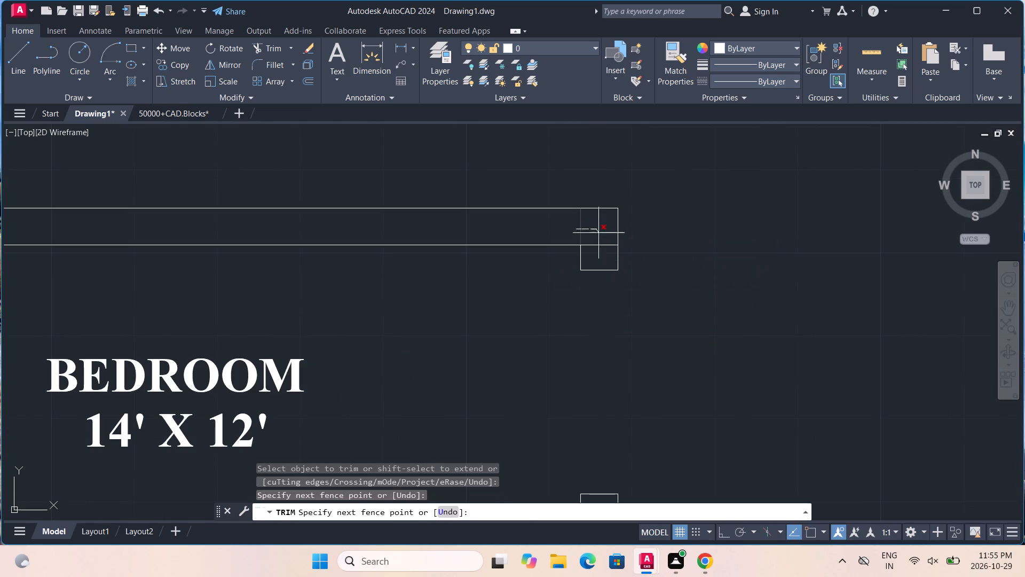
{"action": "left_click_drag", "start_coordinate": [599, 236], "coordinate": [600, 246]}
{"action": "scroll", "coordinate": [600, 246], "scroll_direction": "down", "scroll_amount": 3}
{"action": "middle_click_drag", "start_coordinate": [666, 248], "coordinate": [630, 326]}
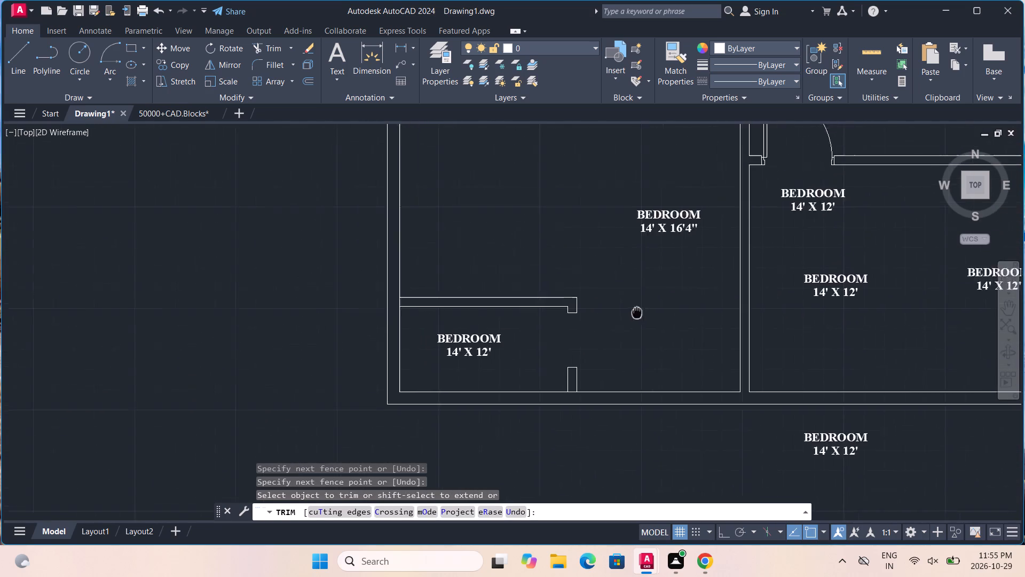
{"action": "middle_click_drag", "start_coordinate": [630, 326], "coordinate": [620, 339]}
{"action": "scroll", "coordinate": [618, 341], "scroll_direction": "down", "scroll_amount": 2}
{"action": "middle_click_drag", "start_coordinate": [714, 223], "coordinate": [624, 351]}
{"action": "key", "text": "Escape"}
{"action": "key", "text": "Escape"}
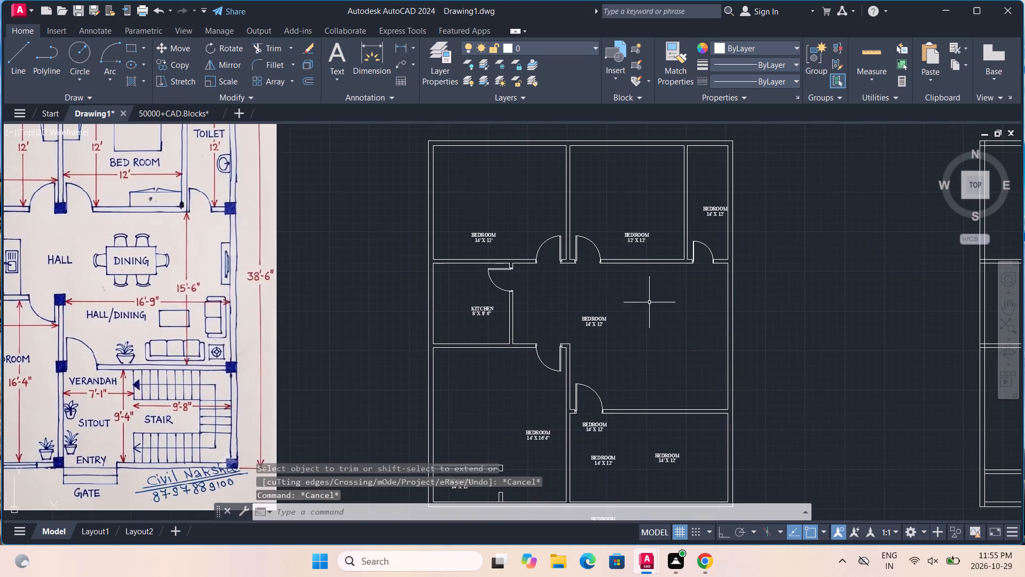
{"action": "key", "text": "Escape"}
Copy the door of the small upper toilet room onto the lower jamb of the new toilet's door opening.
{"action": "scroll", "coordinate": [702, 278], "scroll_direction": "up", "scroll_amount": 3}
{"action": "left_click", "coordinate": [655, 205]}
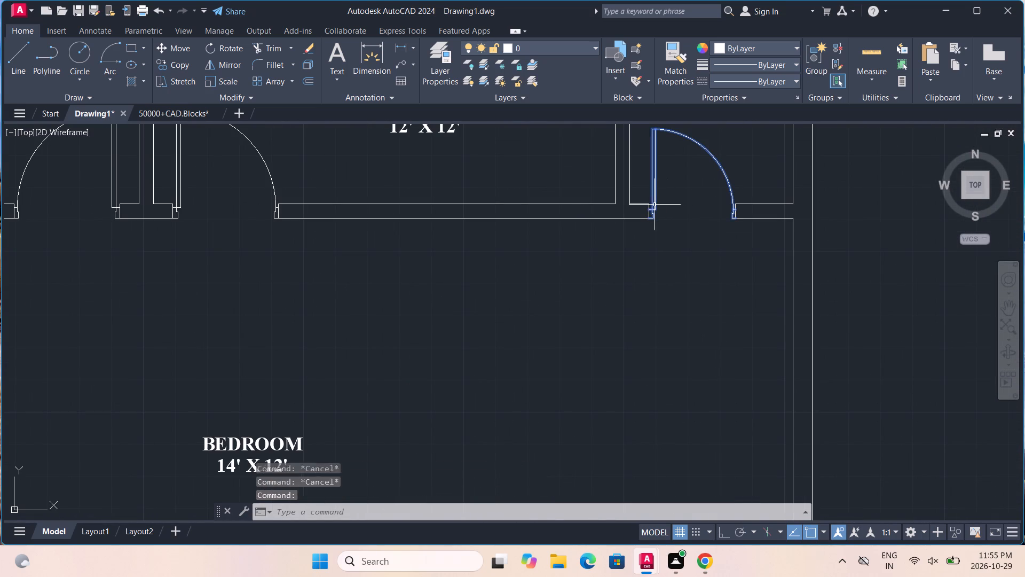
{"action": "key", "text": "c"}
{"action": "key", "text": "o"}
{"action": "key", "text": "Return"}
{"action": "left_click", "coordinate": [657, 204]}
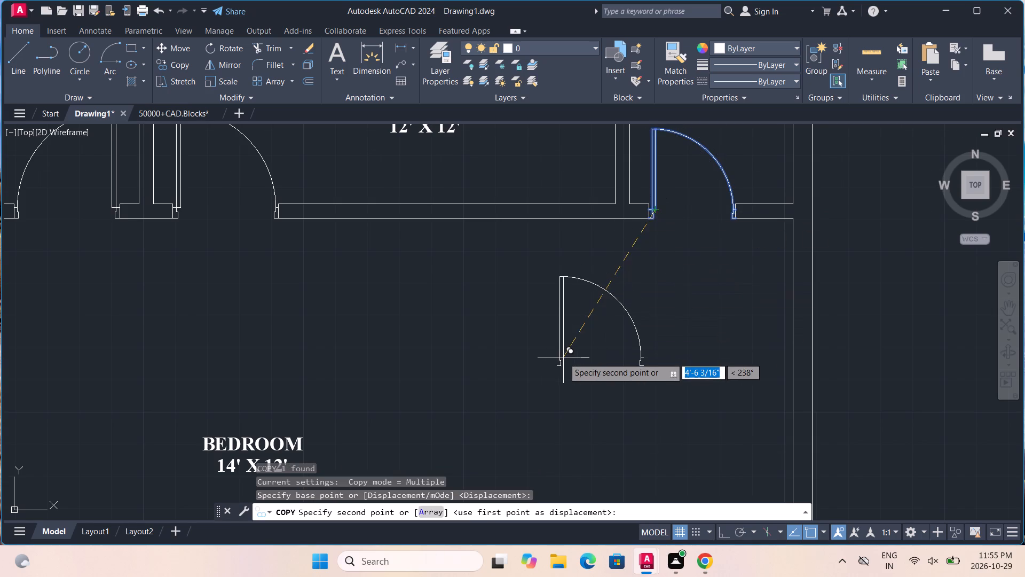
{"action": "scroll", "coordinate": [563, 357], "scroll_direction": "down", "scroll_amount": 2}
{"action": "middle_click_drag", "start_coordinate": [568, 354], "coordinate": [818, 259]}
{"action": "middle_click_drag", "start_coordinate": [625, 474], "coordinate": [568, 256]}
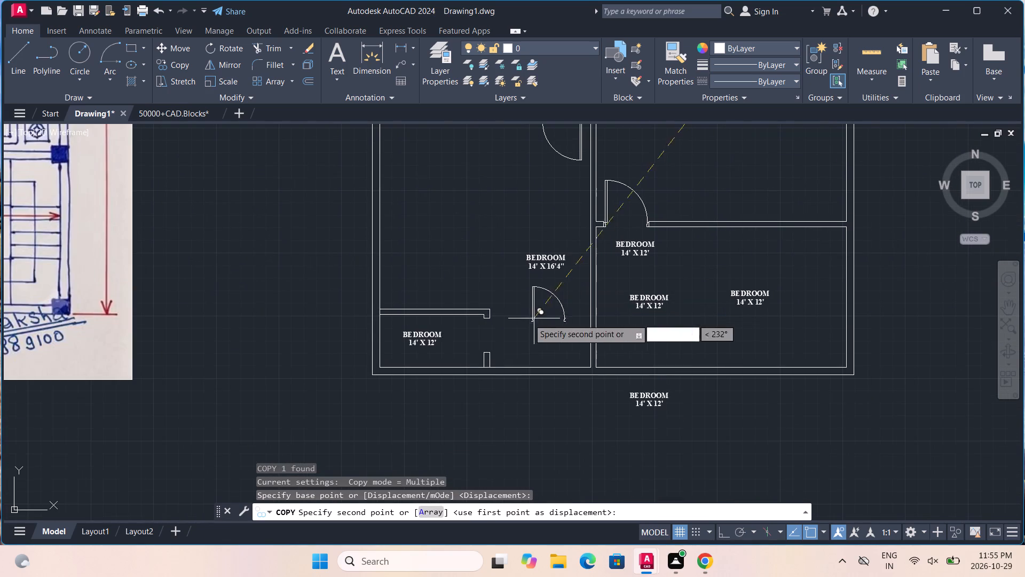
{"action": "left_click", "coordinate": [488, 348]}
{"action": "scroll", "coordinate": [488, 348], "scroll_direction": "up", "scroll_amount": 4}
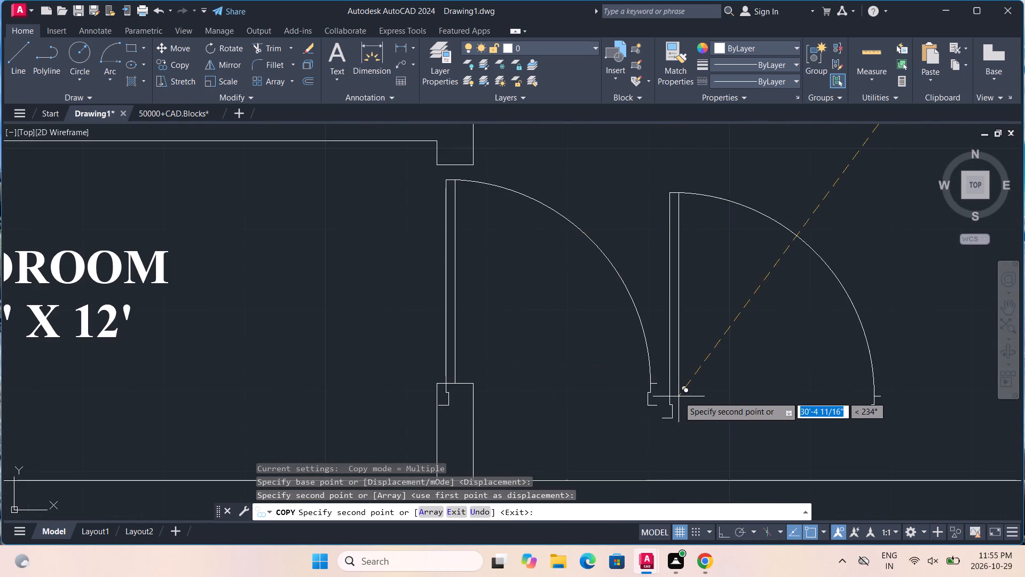
{"action": "key", "text": "Escape"}
{"action": "key", "text": "Escape"}
{"action": "key", "text": "Escape"}
Rotate the copied door 90° counterclockwise about its frame corner so it swings into the toilet.
{"action": "left_click", "coordinate": [455, 365]}
{"action": "type", "text": "RO"}
{"action": "key", "text": "Return"}
{"action": "left_click", "coordinate": [439, 404]}
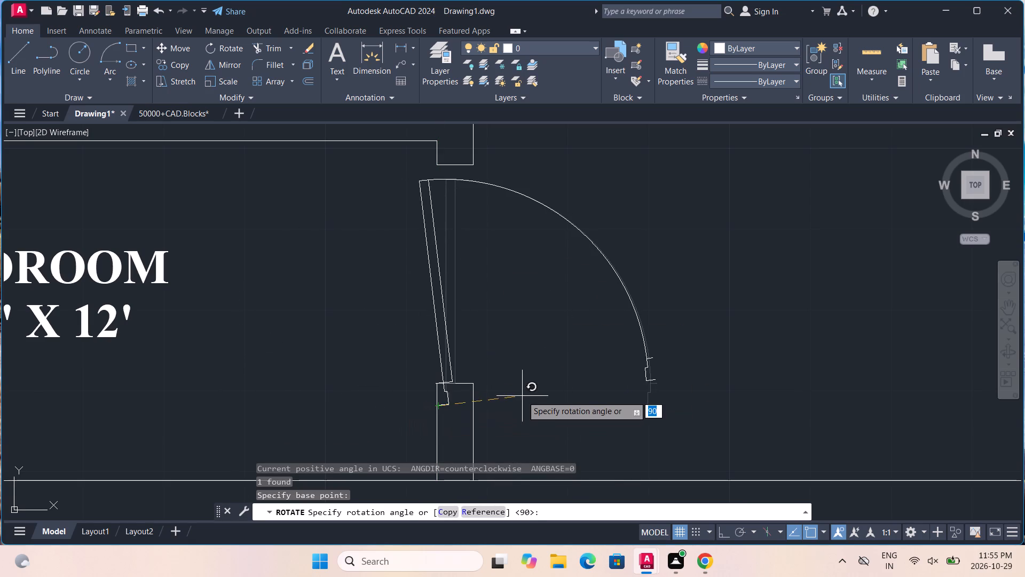
{"action": "left_click", "coordinate": [438, 336]}
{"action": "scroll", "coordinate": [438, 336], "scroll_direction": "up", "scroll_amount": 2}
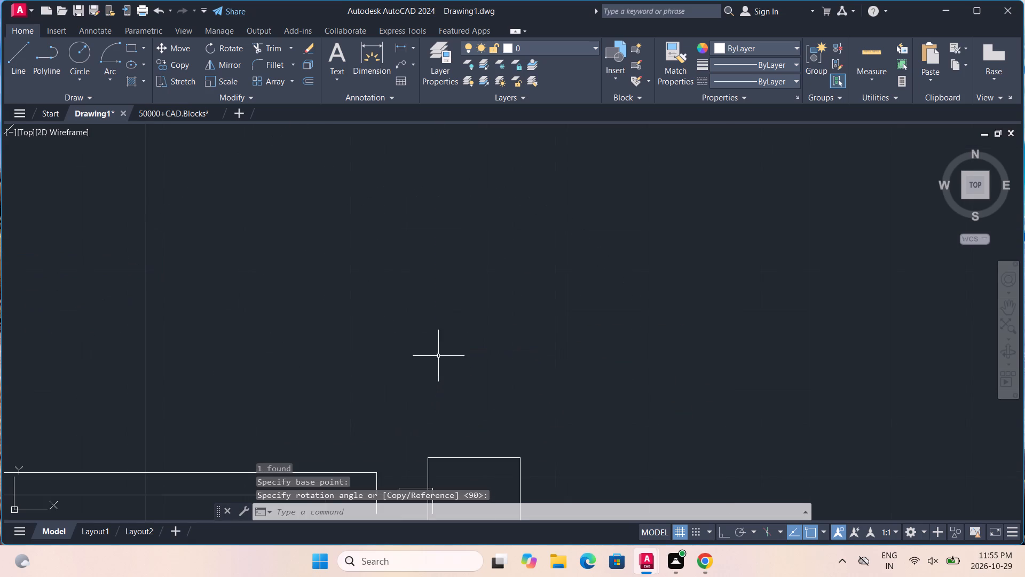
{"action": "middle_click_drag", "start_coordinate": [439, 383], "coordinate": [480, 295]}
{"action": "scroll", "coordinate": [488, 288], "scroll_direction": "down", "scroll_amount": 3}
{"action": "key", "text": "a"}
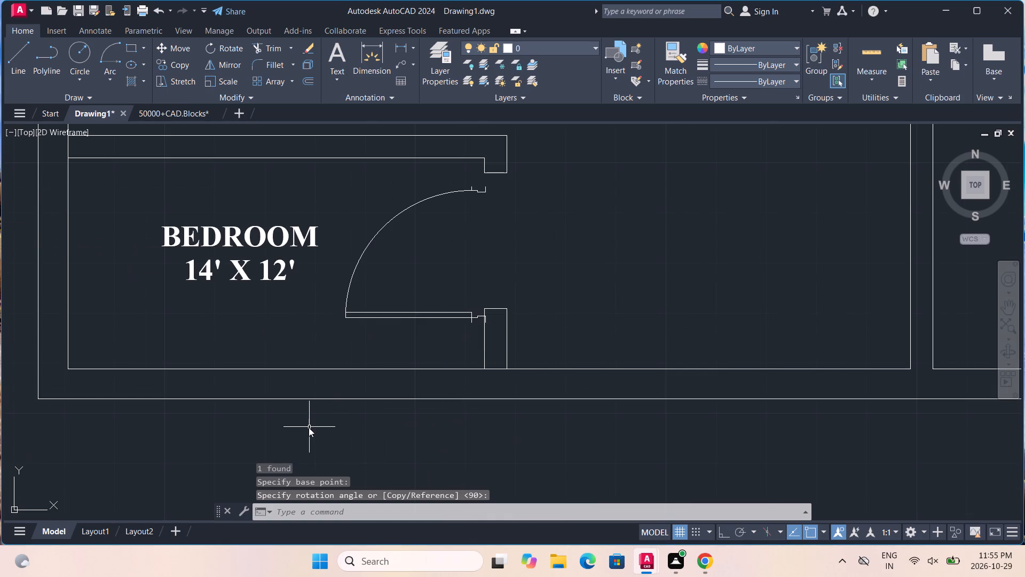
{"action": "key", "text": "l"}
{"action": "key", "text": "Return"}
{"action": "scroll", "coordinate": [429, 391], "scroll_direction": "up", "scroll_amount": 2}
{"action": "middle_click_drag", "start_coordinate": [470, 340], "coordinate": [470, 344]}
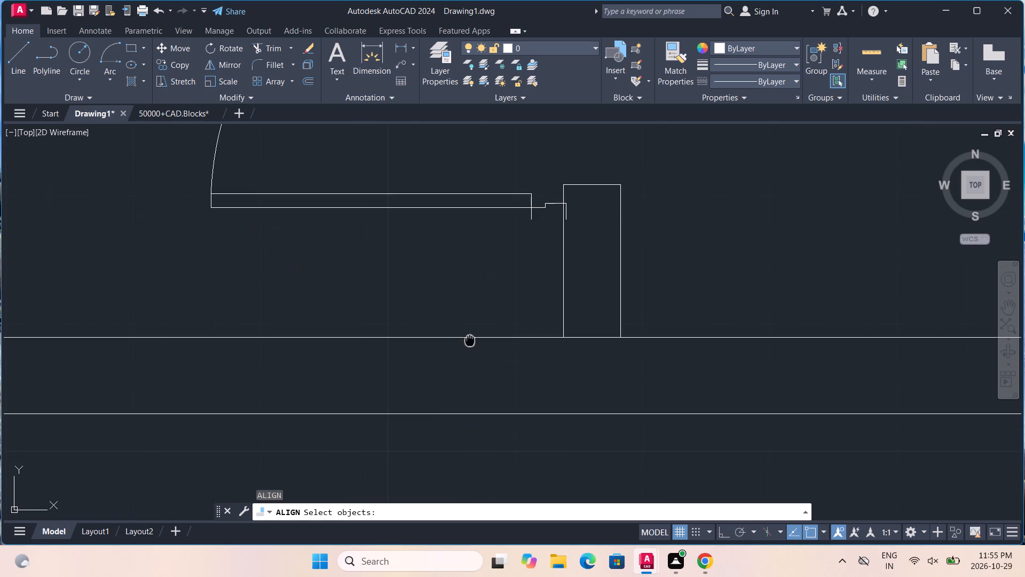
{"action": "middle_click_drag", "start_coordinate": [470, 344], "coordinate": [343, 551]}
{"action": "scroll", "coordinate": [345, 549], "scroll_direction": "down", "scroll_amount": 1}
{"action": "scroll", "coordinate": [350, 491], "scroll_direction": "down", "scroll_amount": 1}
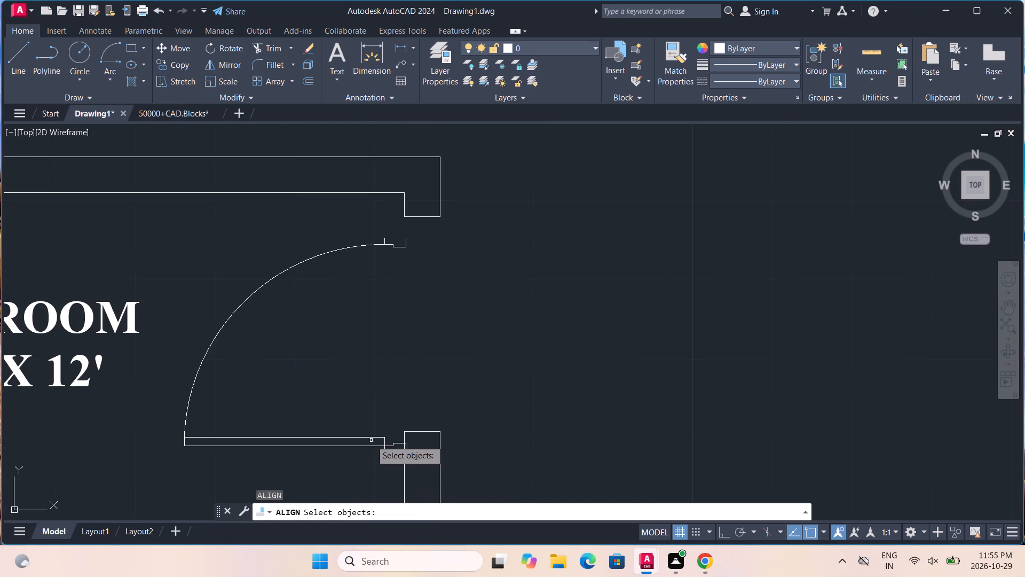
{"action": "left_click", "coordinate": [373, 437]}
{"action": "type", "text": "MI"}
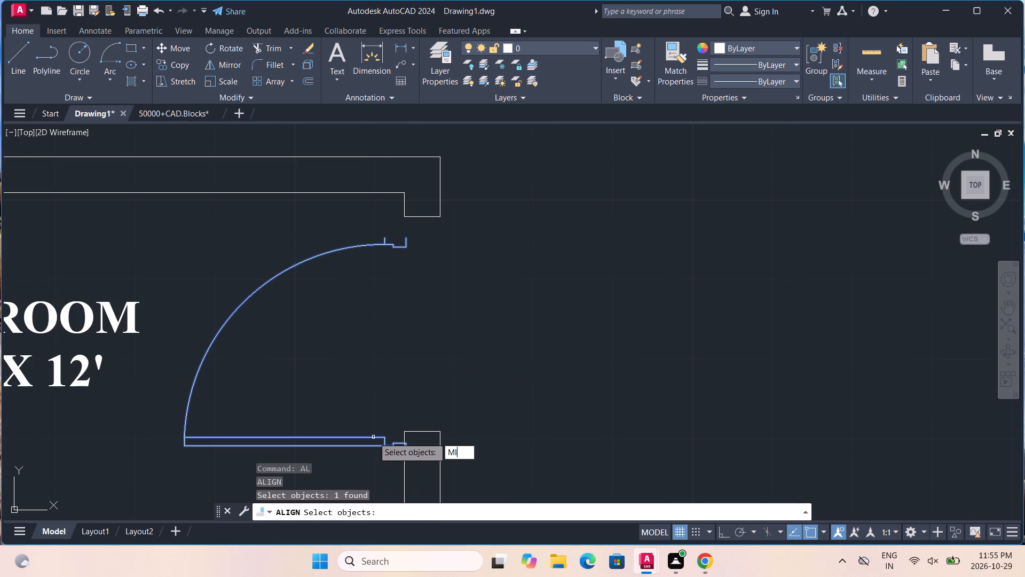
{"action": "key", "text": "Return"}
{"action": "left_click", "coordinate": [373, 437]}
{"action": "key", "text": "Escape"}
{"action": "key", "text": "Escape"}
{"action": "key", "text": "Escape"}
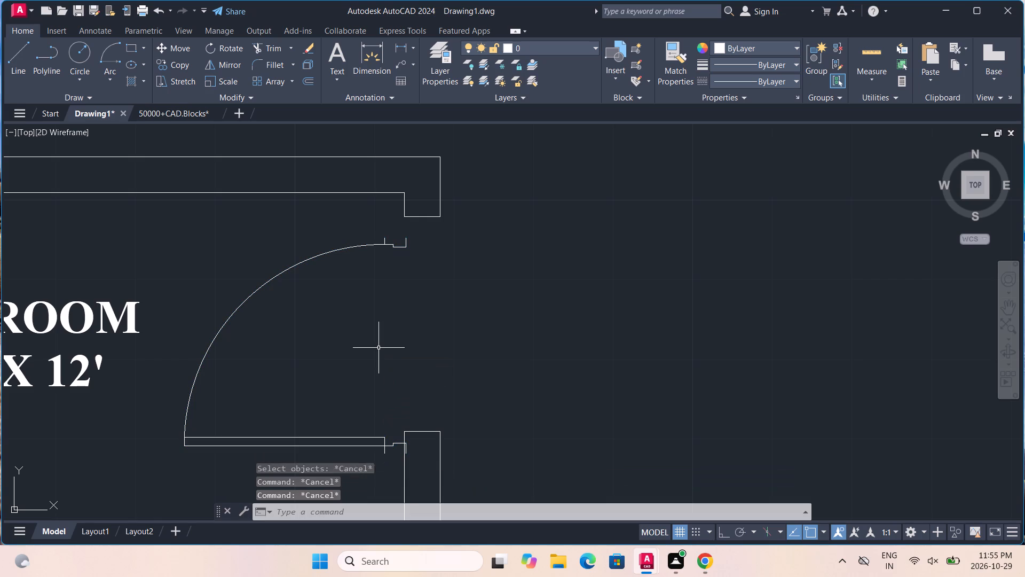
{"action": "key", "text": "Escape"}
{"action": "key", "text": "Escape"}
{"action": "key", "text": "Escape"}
Mirror the toilet door about a horizontal line with Ortho on, erasing the source, so its leaf is on the upper side.
{"action": "type", "text": "MI"}
{"action": "key", "text": "Return"}
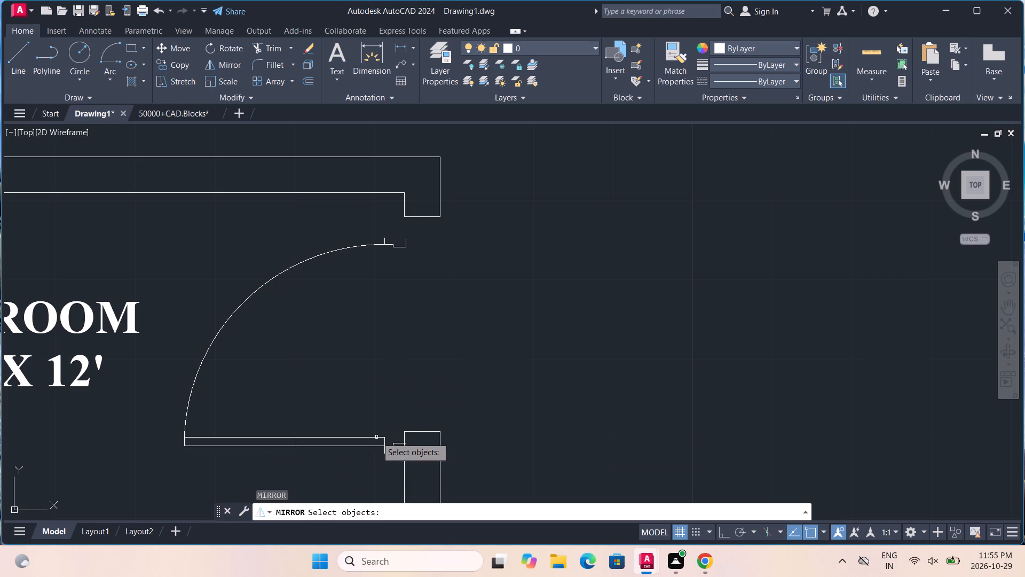
{"action": "left_click", "coordinate": [376, 437]}
{"action": "key", "text": "Return"}
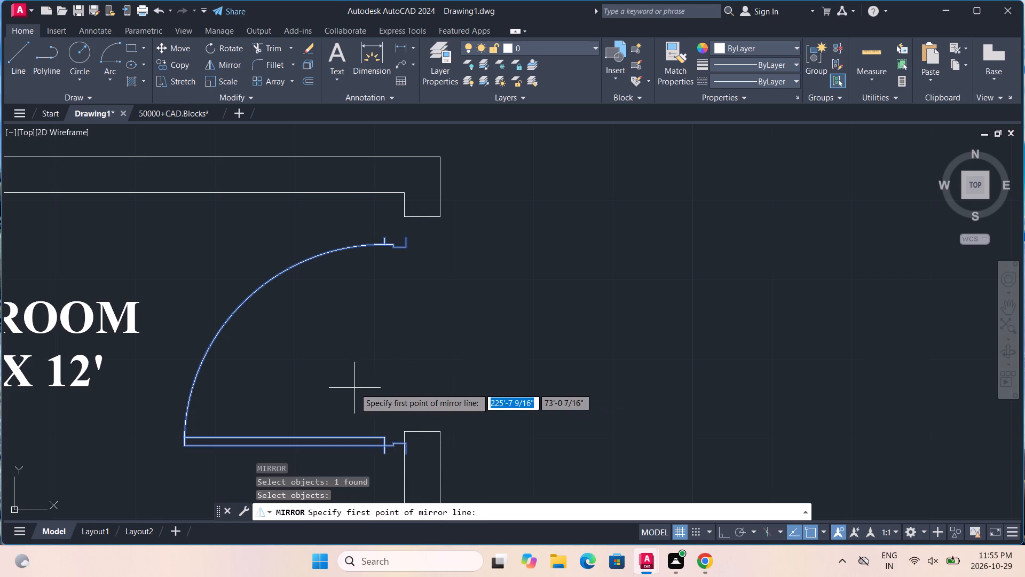
{"action": "left_click", "coordinate": [354, 388]}
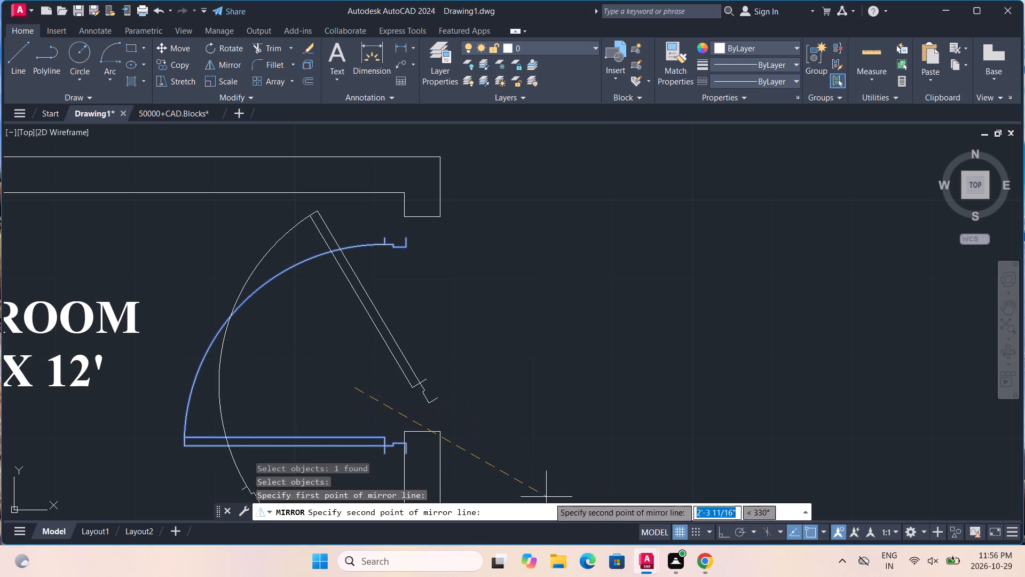
{"action": "left_click", "coordinate": [723, 535]}
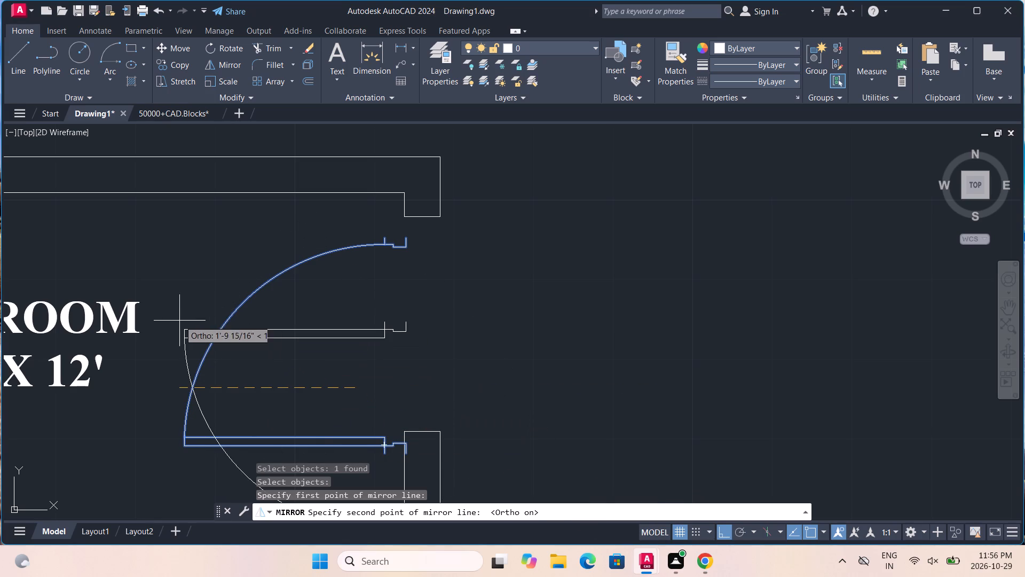
{"action": "left_click", "coordinate": [207, 387]}
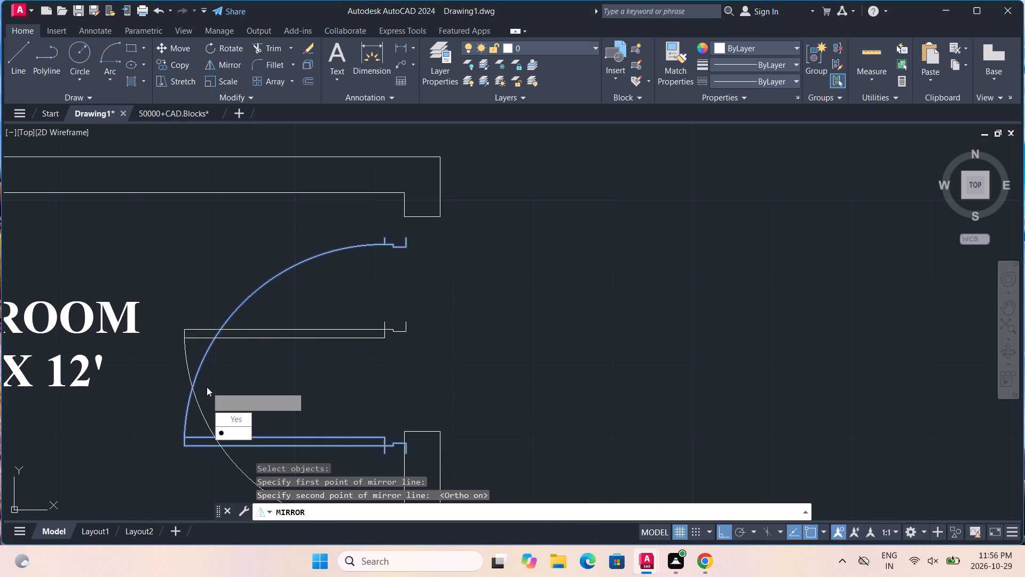
{"action": "scroll", "coordinate": [207, 387], "scroll_direction": "down", "scroll_amount": 2}
{"action": "left_click_drag", "start_coordinate": [218, 415], "coordinate": [207, 387]}
Align the toilet door's frame ends to the bedroom-side corners of the opening's upper and lower jambs, scaling it to fit.
{"action": "scroll", "coordinate": [264, 374], "scroll_direction": "up", "scroll_amount": 1}
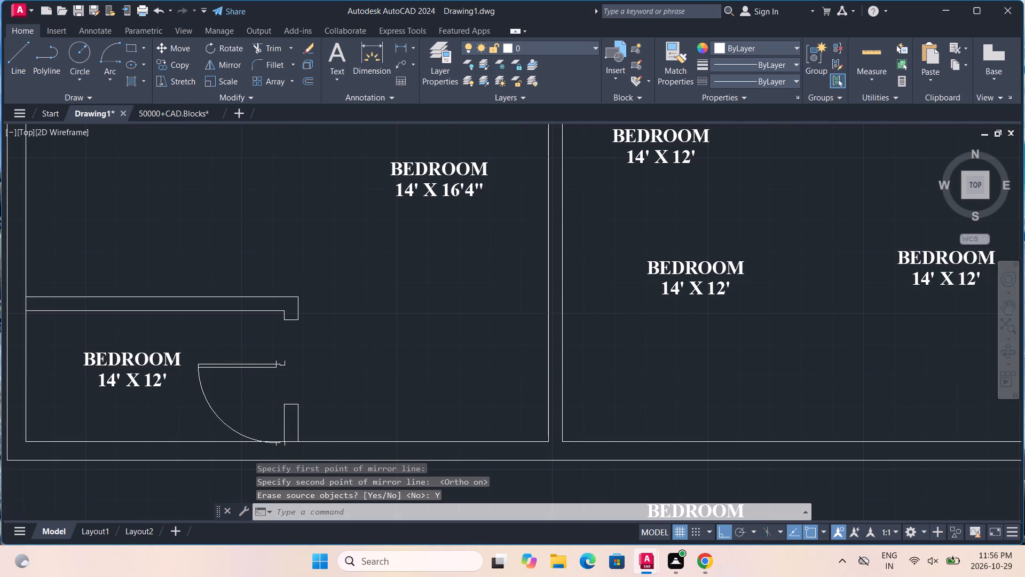
{"action": "key", "text": "a"}
{"action": "key", "text": "l"}
{"action": "key", "text": "Return"}
{"action": "left_click", "coordinate": [293, 358]}
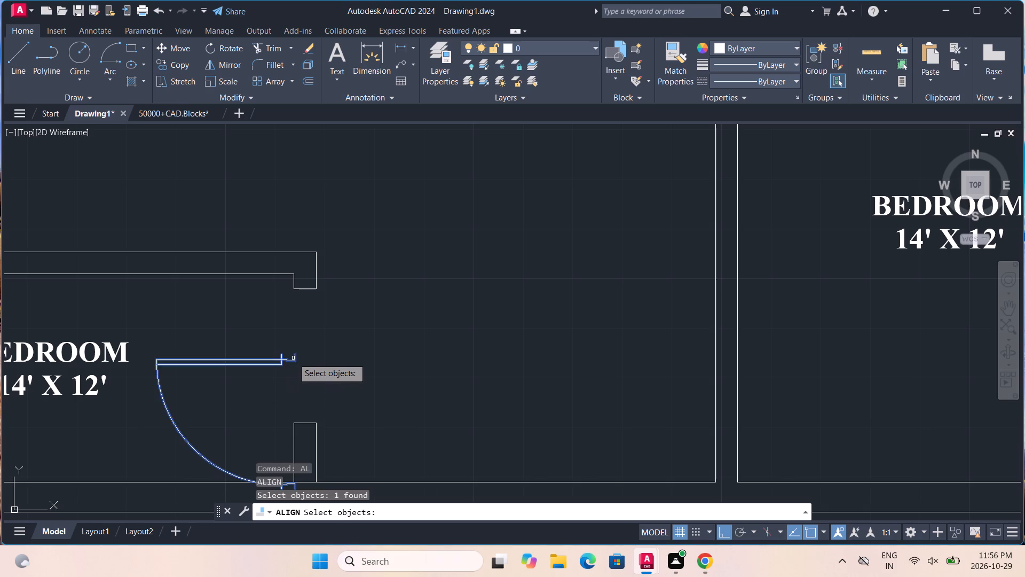
{"action": "key", "text": "Return"}
{"action": "scroll", "coordinate": [293, 361], "scroll_direction": "up", "scroll_amount": 3}
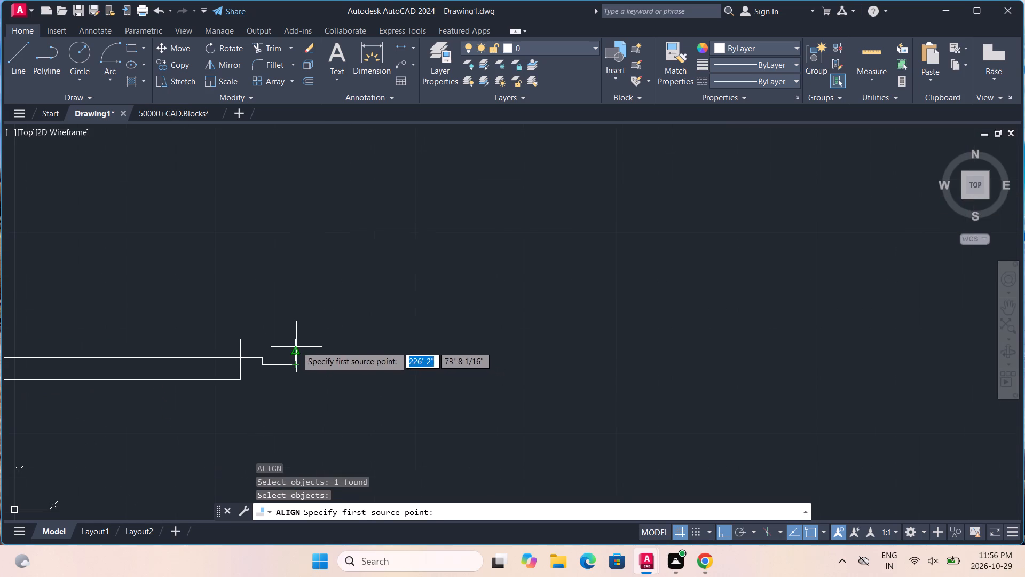
{"action": "left_click", "coordinate": [297, 342]}
{"action": "scroll", "coordinate": [297, 342], "scroll_direction": "down", "scroll_amount": 2}
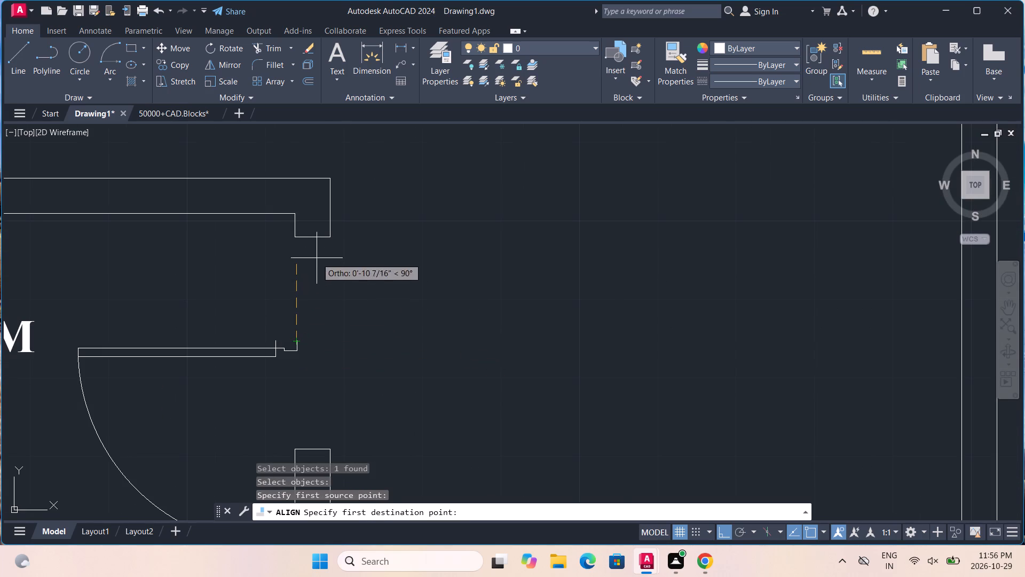
{"action": "left_click", "coordinate": [334, 240]}
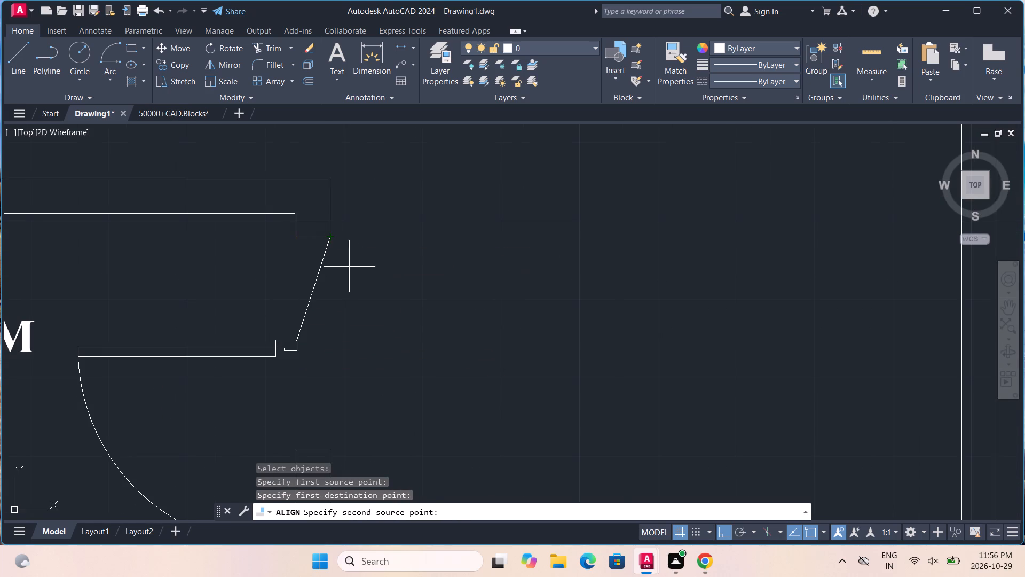
{"action": "left_click", "coordinate": [731, 534]}
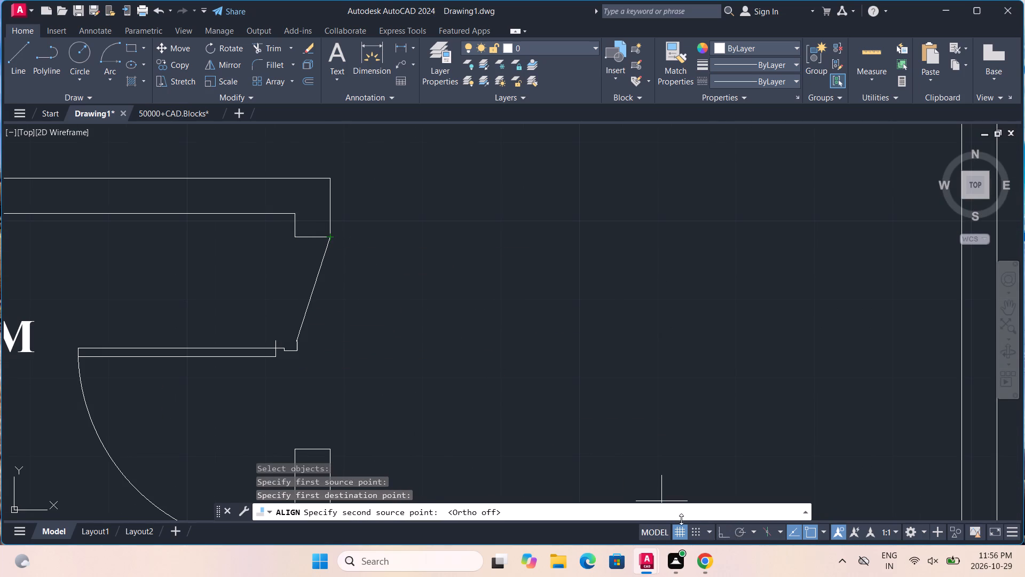
{"action": "middle_click_drag", "start_coordinate": [381, 385], "coordinate": [428, 187]}
{"action": "scroll", "coordinate": [345, 373], "scroll_direction": "up", "scroll_amount": 2}
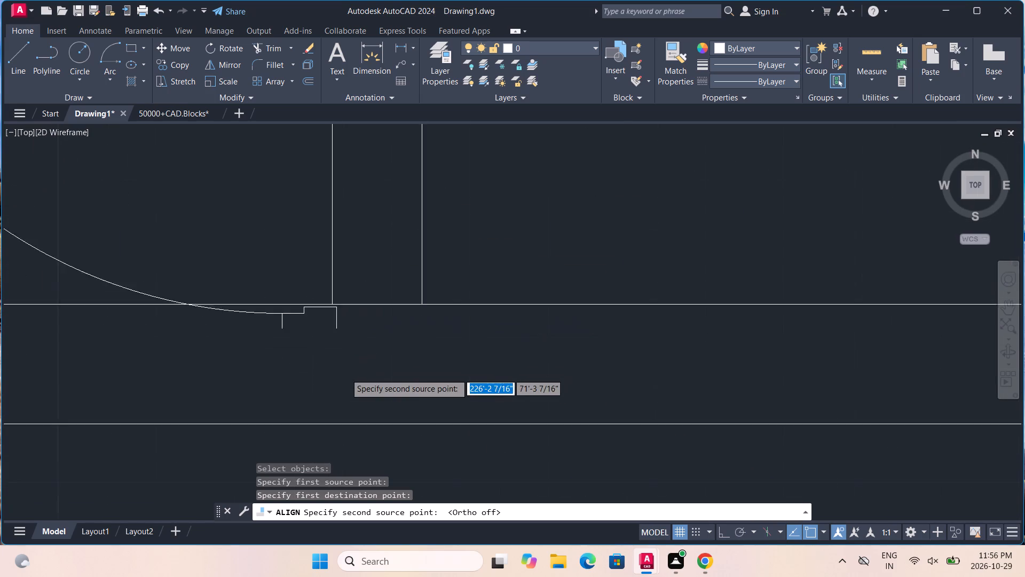
{"action": "scroll", "coordinate": [345, 373], "scroll_direction": "up", "scroll_amount": 2}
{"action": "left_click", "coordinate": [317, 261]}
{"action": "scroll", "coordinate": [317, 261], "scroll_direction": "down", "scroll_amount": 4}
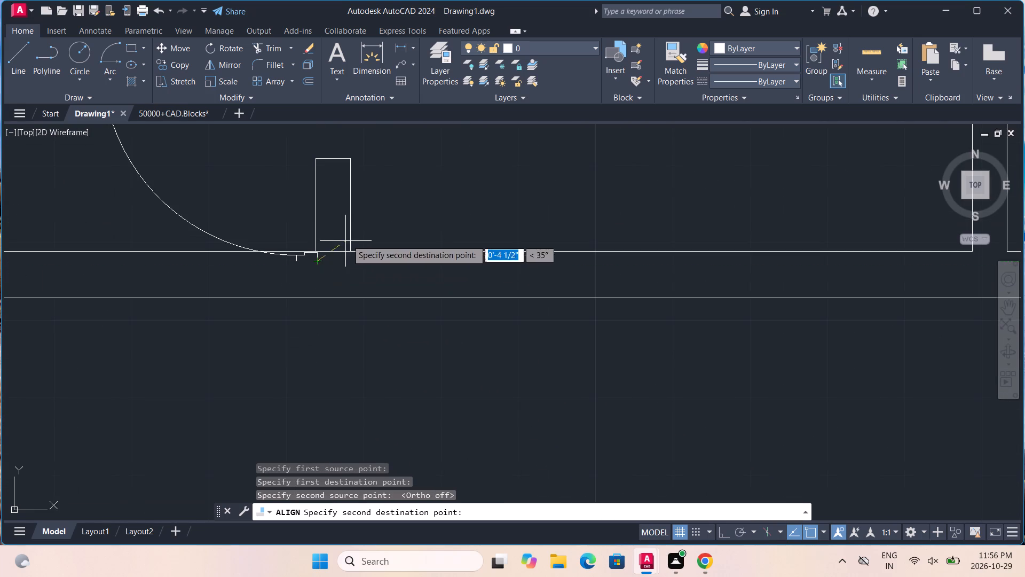
{"action": "middle_click_drag", "start_coordinate": [352, 232], "coordinate": [358, 393]}
{"action": "left_click", "coordinate": [352, 322]}
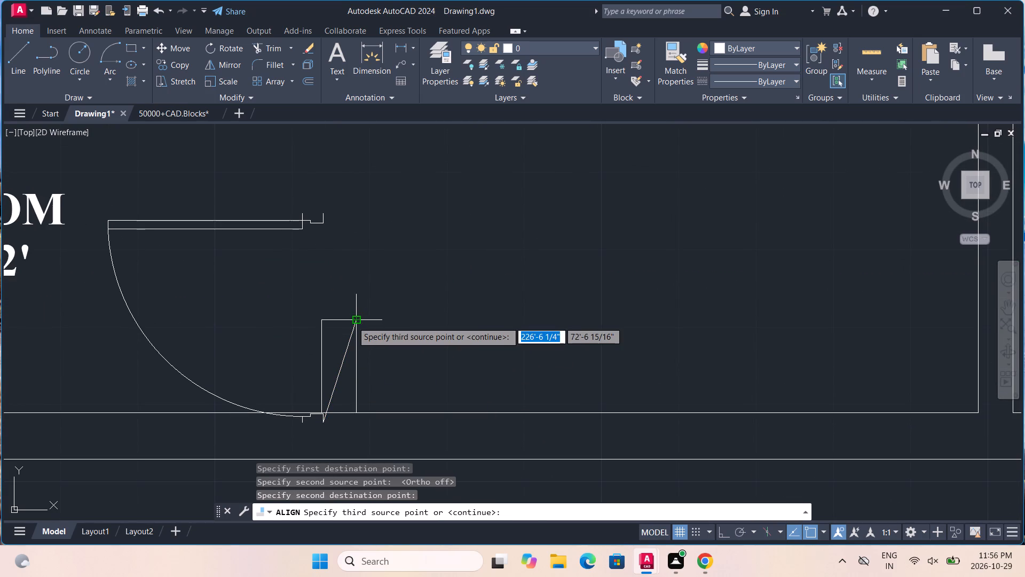
{"action": "key", "text": "Return"}
{"action": "left_click_drag", "start_coordinate": [368, 347], "coordinate": [352, 322]}
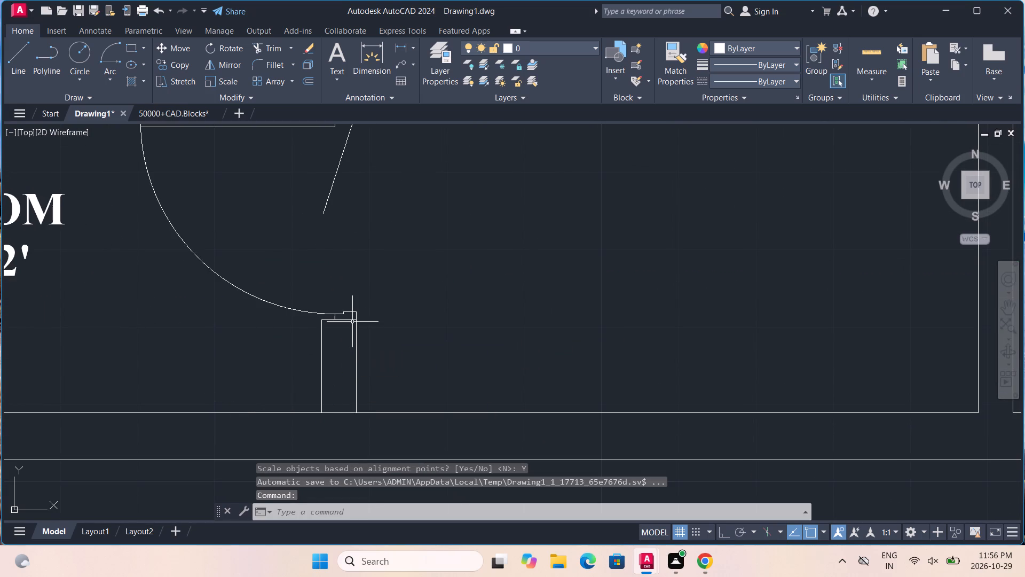
Examine how the toilet door sits at both jambs and within the whole floor plan.
{"action": "scroll", "coordinate": [352, 322], "scroll_direction": "down", "scroll_amount": 2}
{"action": "middle_click_drag", "start_coordinate": [345, 260], "coordinate": [351, 323]}
{"action": "scroll", "coordinate": [350, 323], "scroll_direction": "up", "scroll_amount": 3}
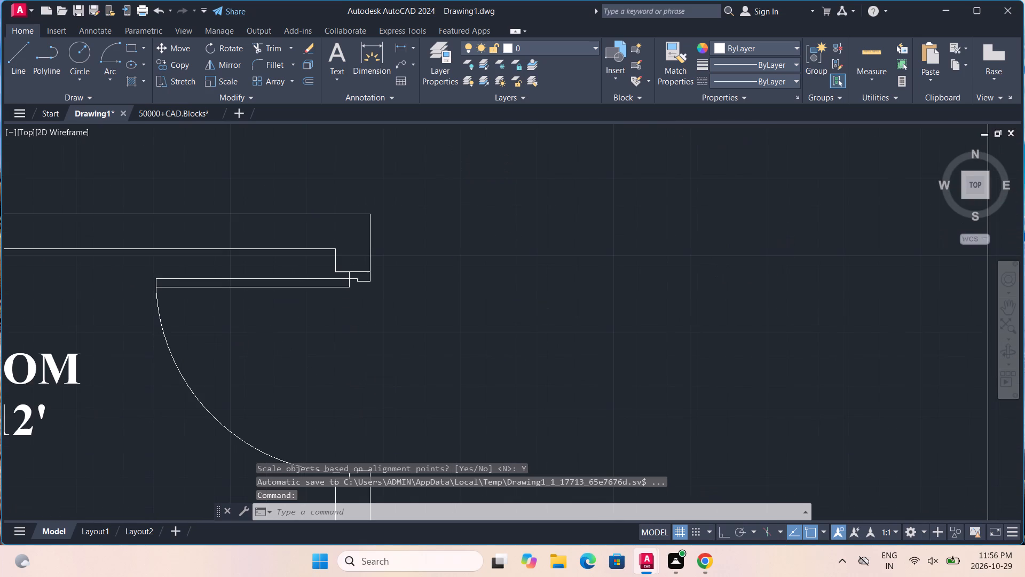
{"action": "scroll", "coordinate": [350, 322], "scroll_direction": "down", "scroll_amount": 2}
{"action": "scroll", "coordinate": [355, 422], "scroll_direction": "up", "scroll_amount": 4}
{"action": "scroll", "coordinate": [355, 417], "scroll_direction": "down", "scroll_amount": 5}
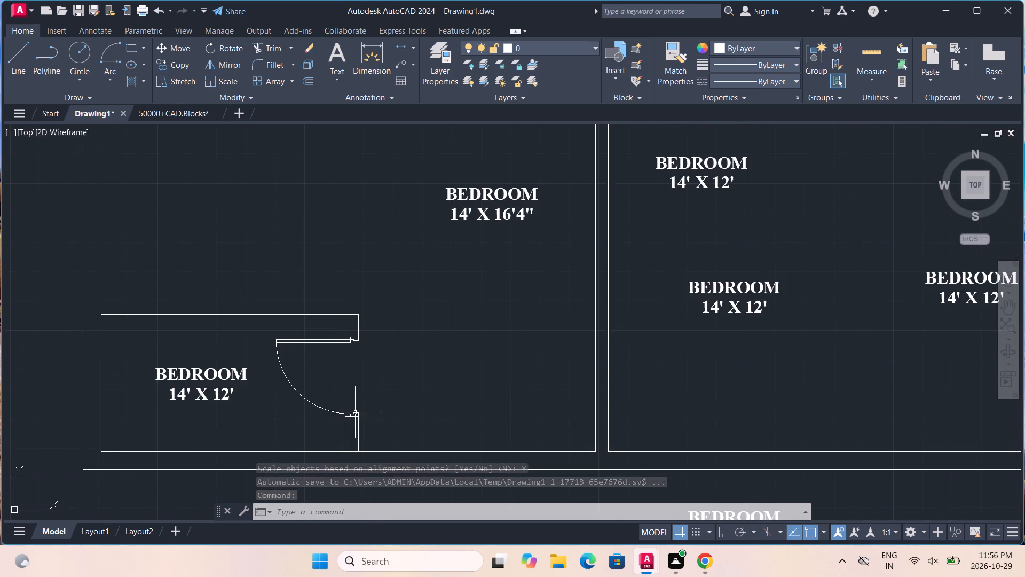
{"action": "middle_click_drag", "start_coordinate": [400, 323], "coordinate": [369, 384]}
{"action": "scroll", "coordinate": [369, 384], "scroll_direction": "down", "scroll_amount": 2}
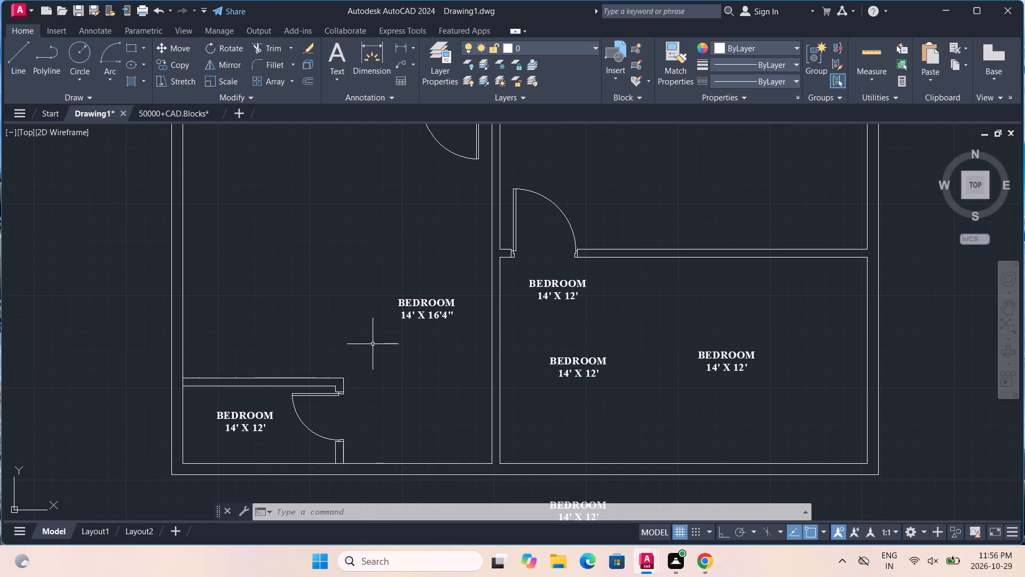
{"action": "scroll", "coordinate": [406, 360], "scroll_direction": "down", "scroll_amount": 2}
{"action": "middle_click_drag", "start_coordinate": [490, 351], "coordinate": [443, 410]}
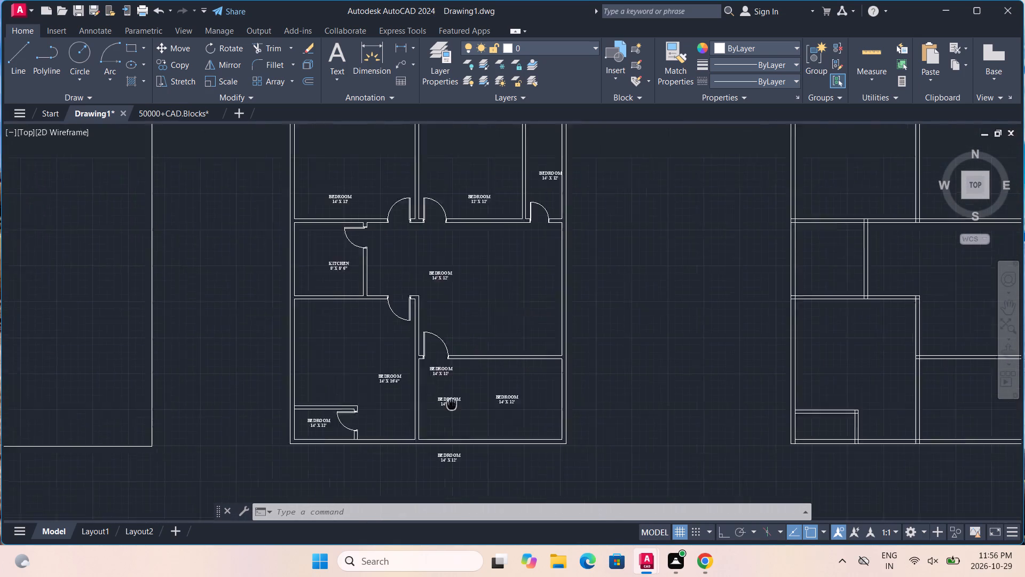
{"action": "middle_click_drag", "start_coordinate": [443, 410], "coordinate": [443, 411]}
{"action": "middle_click_drag", "start_coordinate": [272, 475], "coordinate": [311, 447]}
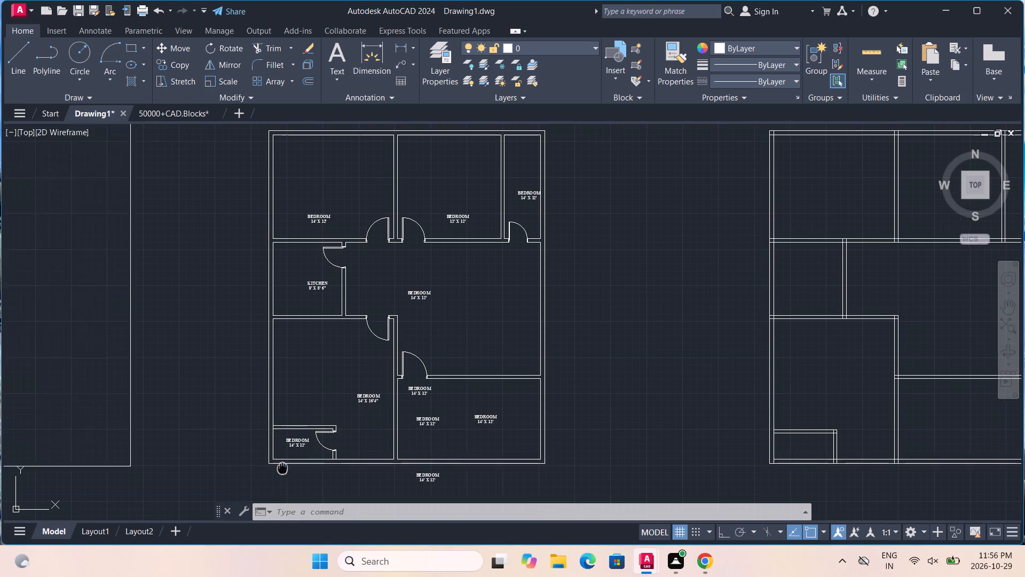
{"action": "middle_click_drag", "start_coordinate": [311, 447], "coordinate": [399, 401]}
{"action": "middle_click_drag", "start_coordinate": [403, 394], "coordinate": [460, 393]}
Replace the lower toilet's BEDROOM label with TOILET and 3'6" X 6'11" on the second line.
{"action": "scroll", "coordinate": [472, 379], "scroll_direction": "up", "scroll_amount": 4}
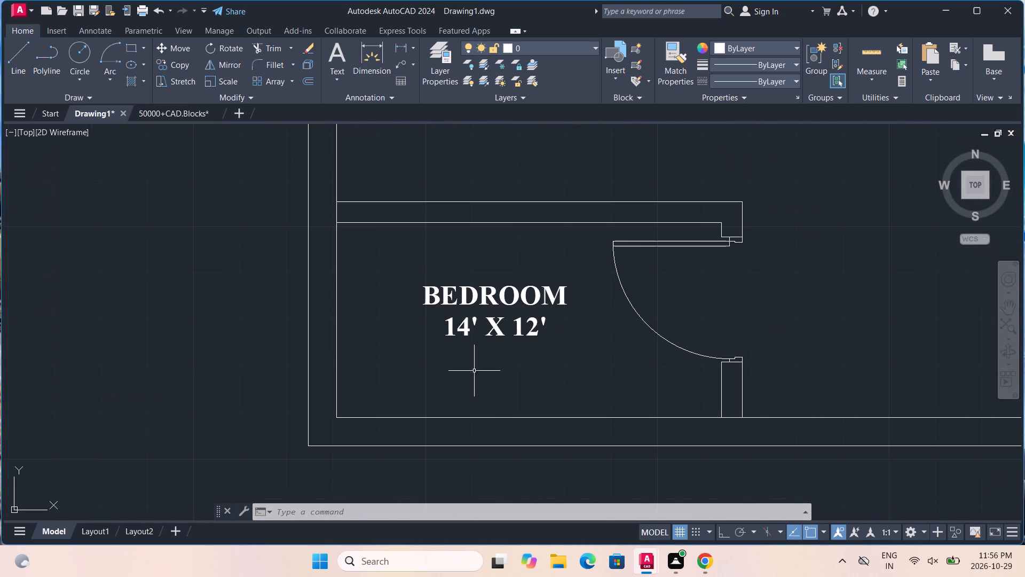
{"action": "double_click", "coordinate": [499, 295]}
{"action": "left_click", "coordinate": [548, 332]}
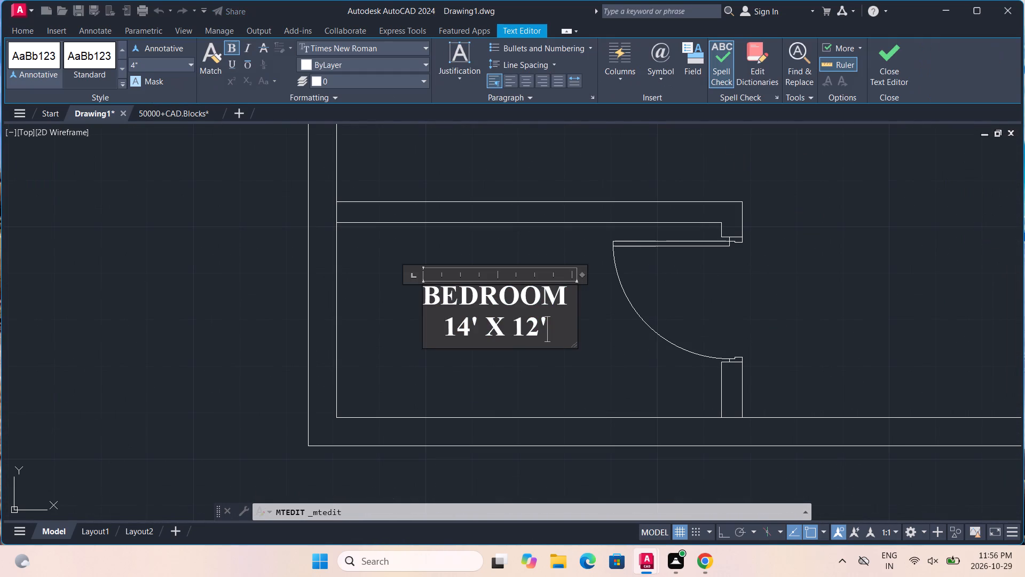
{"action": "key", "text": "BackSpace"}
{"action": "key", "text": "BackSpace"}
{"action": "key", "text": "BackSpace"}
{"action": "key", "text": "BackSpace"}
{"action": "key", "text": "BackSpace"}
{"action": "key", "text": "BackSpace"}
{"action": "key", "text": "BackSpace"}
{"action": "key", "text": "BackSpace"}
{"action": "key", "text": "BackSpace"}
{"action": "key", "text": "BackSpace"}
{"action": "key", "text": "BackSpace"}
{"action": "key", "text": "BackSpace"}
{"action": "key", "text": "BackSpace"}
{"action": "key", "text": "BackSpace"}
{"action": "key", "text": "BackSpace"}
{"action": "key", "text": "BackSpace"}
{"action": "key", "text": "BackSpace"}
{"action": "key", "text": "BackSpace"}
{"action": "key", "text": "BackSpace"}
{"action": "key", "text": "BackSpace"}
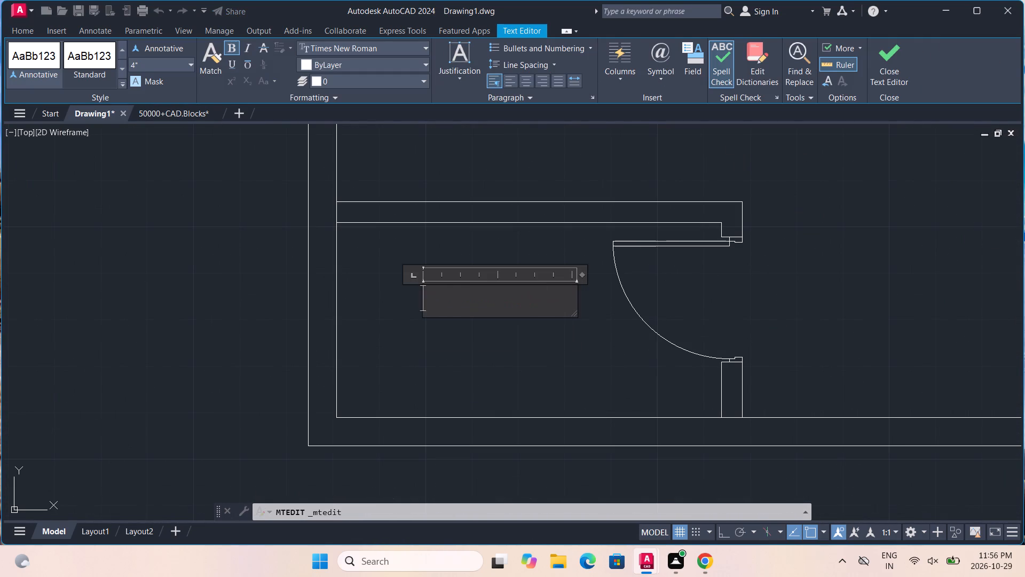
{"action": "type", "text": "TOILET"}
{"action": "key", "text": "Return"}
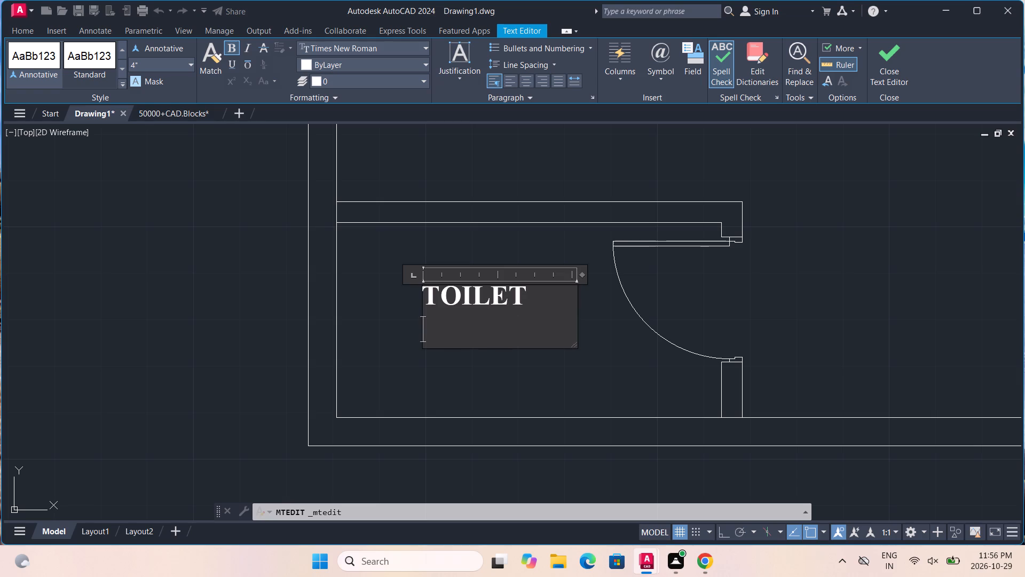
{"action": "type", "text": "3'6"}
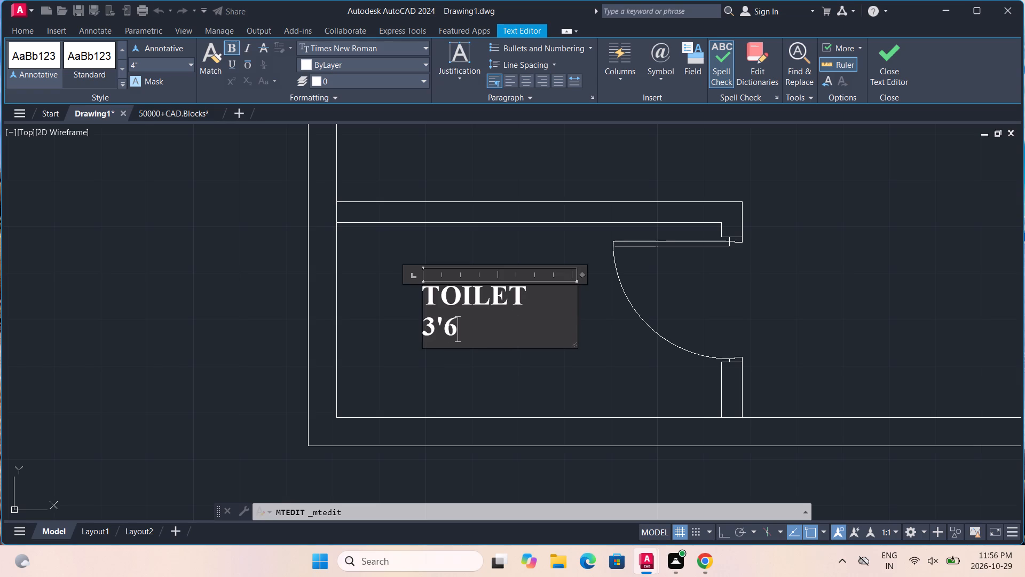
{"action": "key", "text": "shift+quotedbl"}
{"action": "key", "text": "space"}
{"action": "type", "text": "X"}
{"action": "key", "text": "space"}
{"action": "type", "text": "6'"}
{"action": "key", "text": "space"}
{"action": "key", "text": "BackSpace"}
{"action": "type", "text": "11\""}
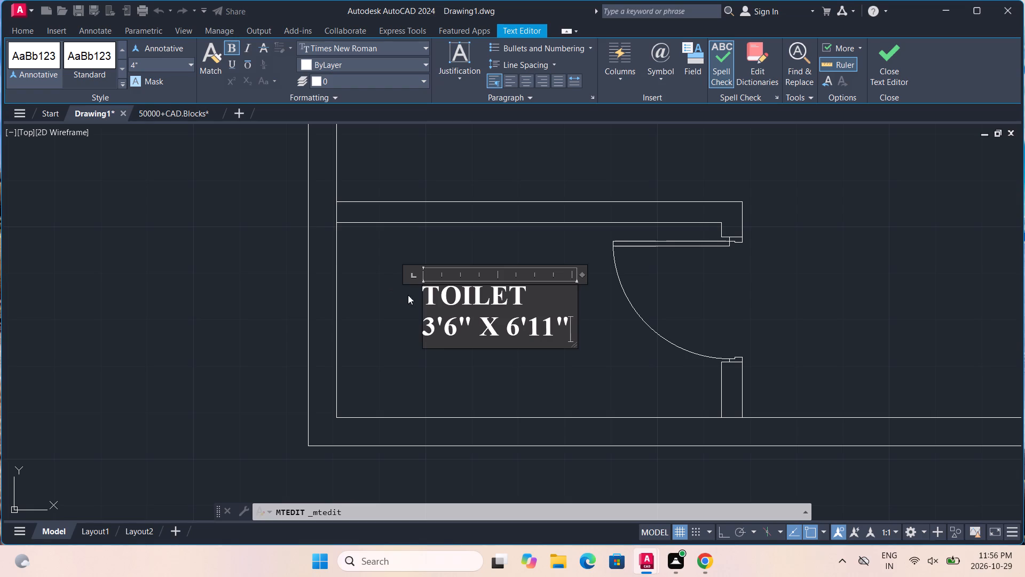
Indent the word TOILET by two spaces to centre it above the dimensions, and finish editing the label.
{"action": "left_click", "coordinate": [427, 307]}
{"action": "key", "text": "space"}
{"action": "key", "text": "space"}
{"action": "key", "text": "space"}
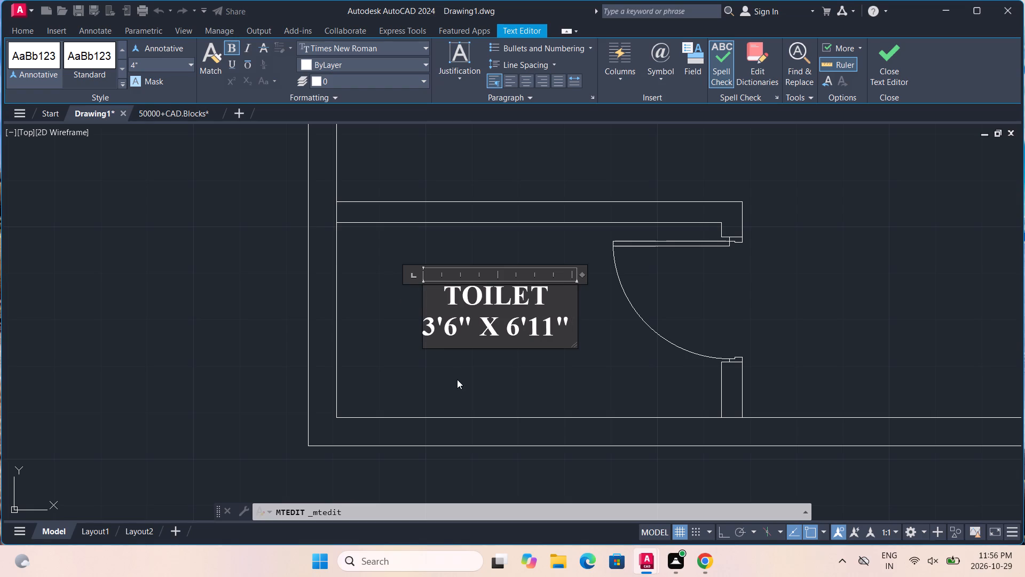
{"action": "key", "text": "BackSpace"}
{"action": "left_click", "coordinate": [491, 370]}
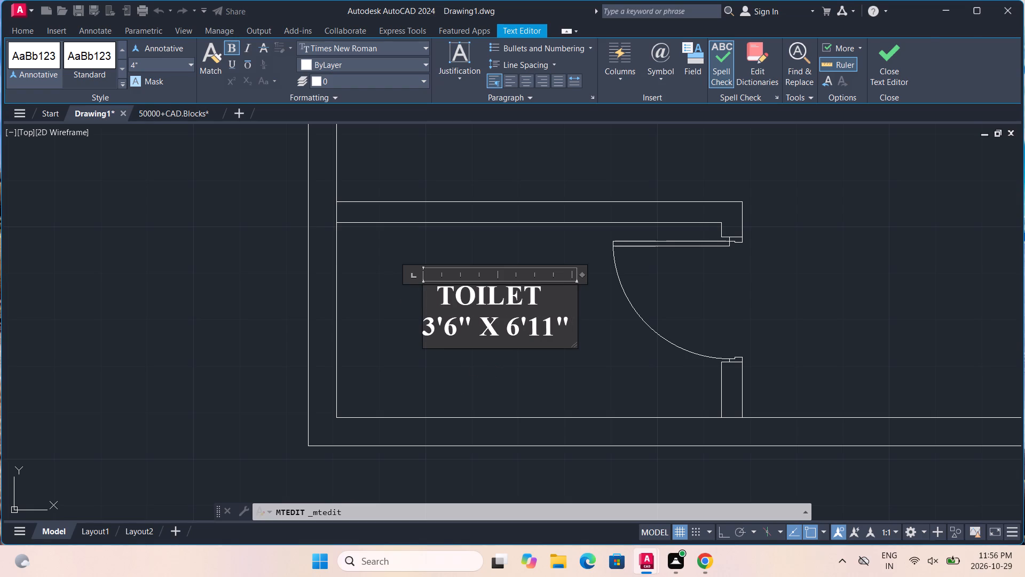
Replace the BEDROOM label text in the narrow room at the plan's upper-right corner with TOILET.
{"action": "scroll", "coordinate": [491, 370], "scroll_direction": "down", "scroll_amount": 5}
{"action": "scroll", "coordinate": [539, 348], "scroll_direction": "up", "scroll_amount": 1}
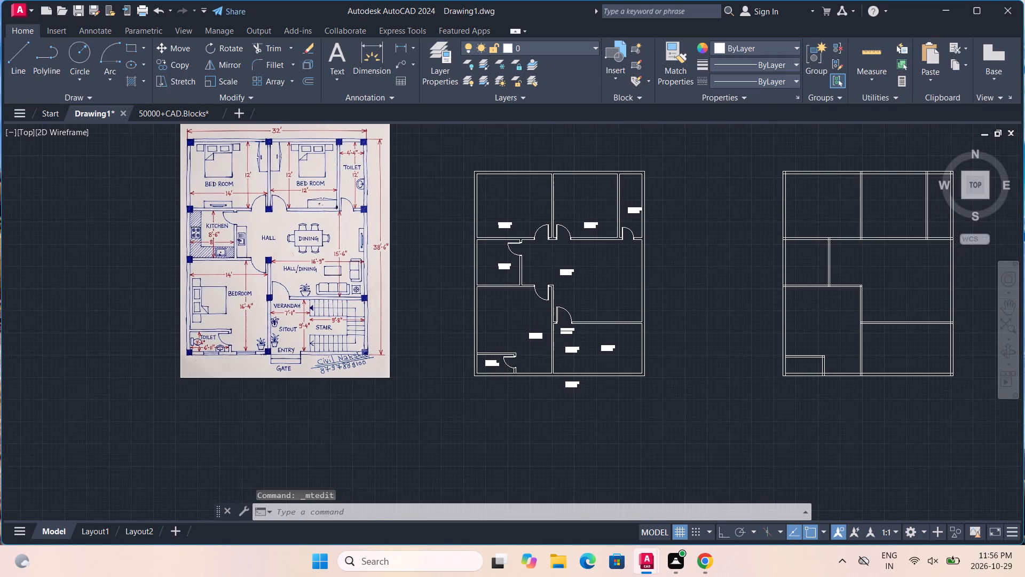
{"action": "scroll", "coordinate": [539, 348], "scroll_direction": "up", "scroll_amount": 1}
{"action": "middle_click_drag", "start_coordinate": [535, 329], "coordinate": [548, 462]}
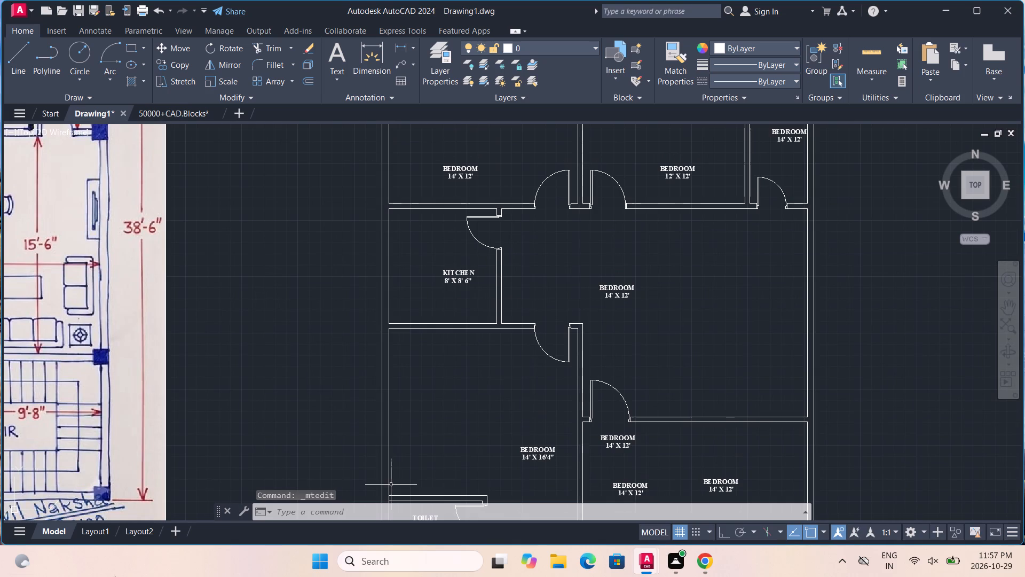
{"action": "middle_click_drag", "start_coordinate": [513, 219], "coordinate": [495, 386]}
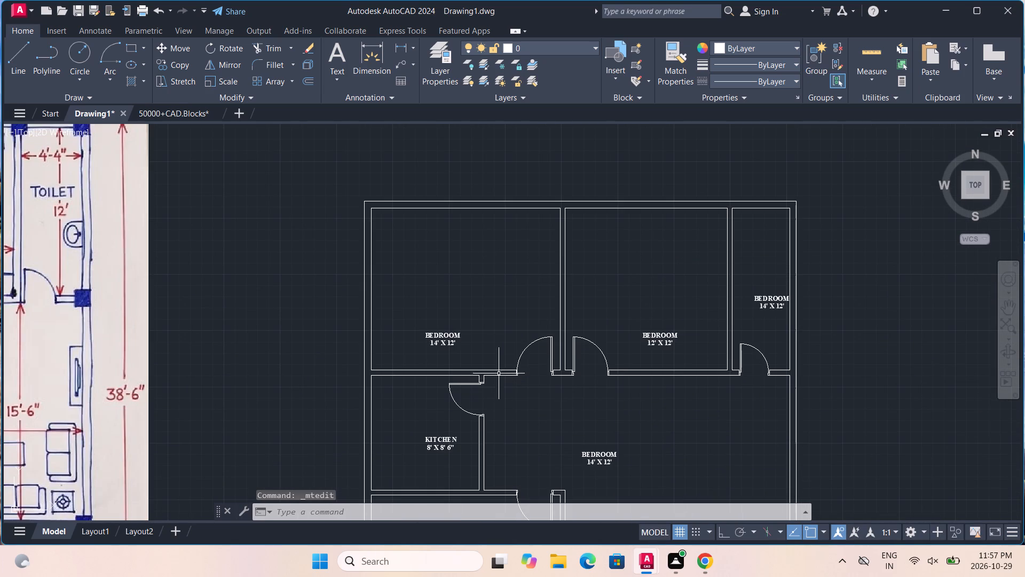
{"action": "double_click", "coordinate": [761, 298]}
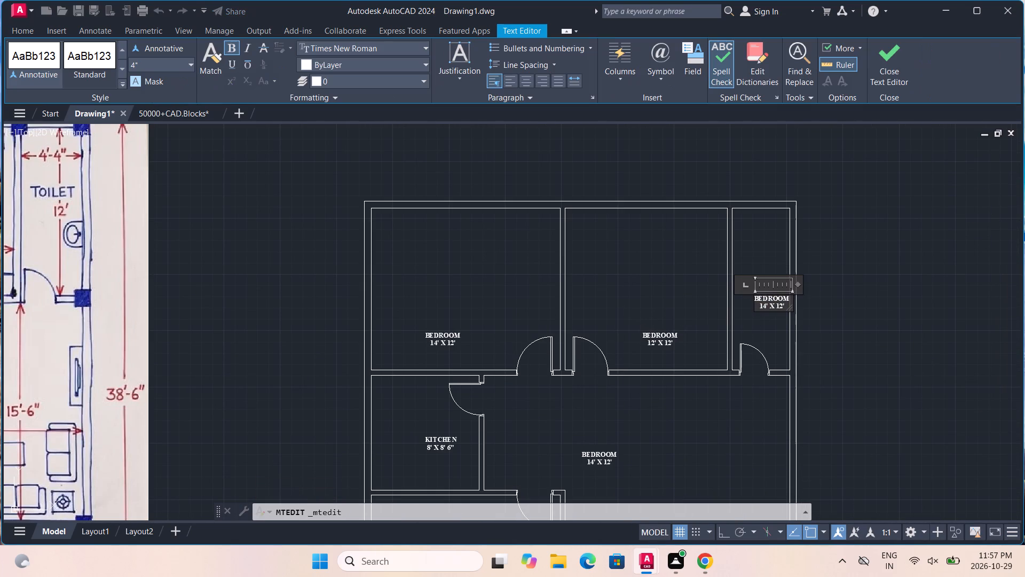
{"action": "scroll", "coordinate": [787, 305], "scroll_direction": "up", "scroll_amount": 2}
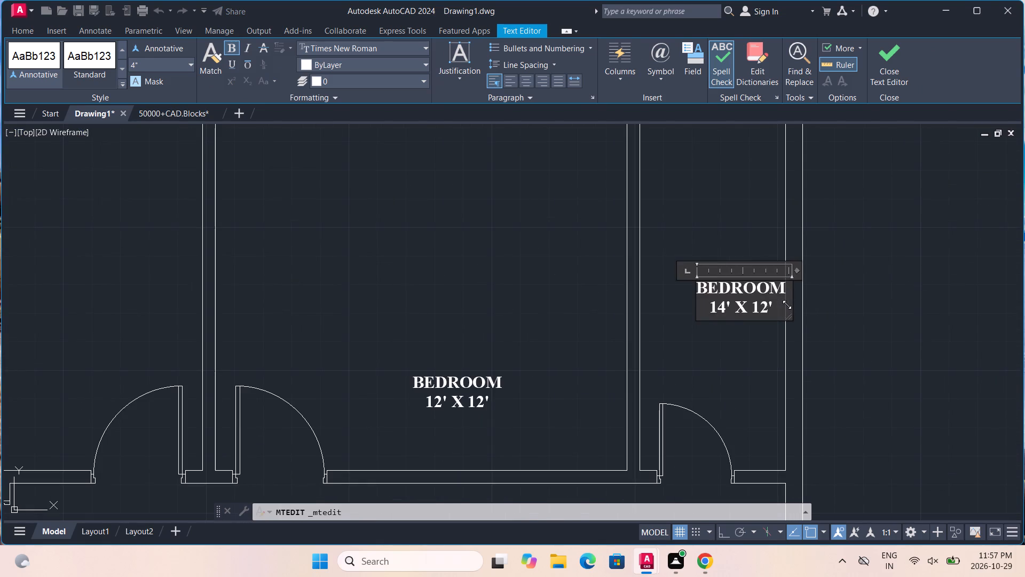
{"action": "scroll", "coordinate": [787, 305], "scroll_direction": "up", "scroll_amount": 2}
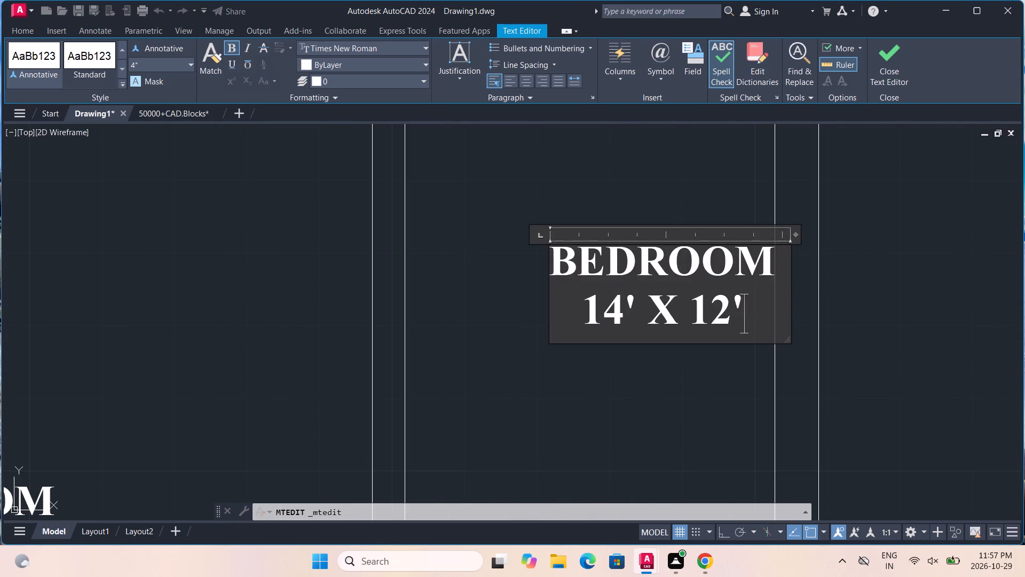
{"action": "left_click", "coordinate": [742, 312]}
{"action": "key", "text": "BackSpace"}
{"action": "key", "text": "BackSpace"}
{"action": "key", "text": "BackSpace"}
{"action": "key", "text": "BackSpace"}
{"action": "key", "text": "BackSpace"}
{"action": "key", "text": "BackSpace"}
{"action": "key", "text": "BackSpace"}
{"action": "key", "text": "BackSpace"}
{"action": "key", "text": "BackSpace"}
{"action": "key", "text": "BackSpace"}
{"action": "key", "text": "BackSpace"}
{"action": "key", "text": "BackSpace"}
{"action": "key", "text": "BackSpace"}
{"action": "key", "text": "BackSpace"}
{"action": "key", "text": "BackSpace"}
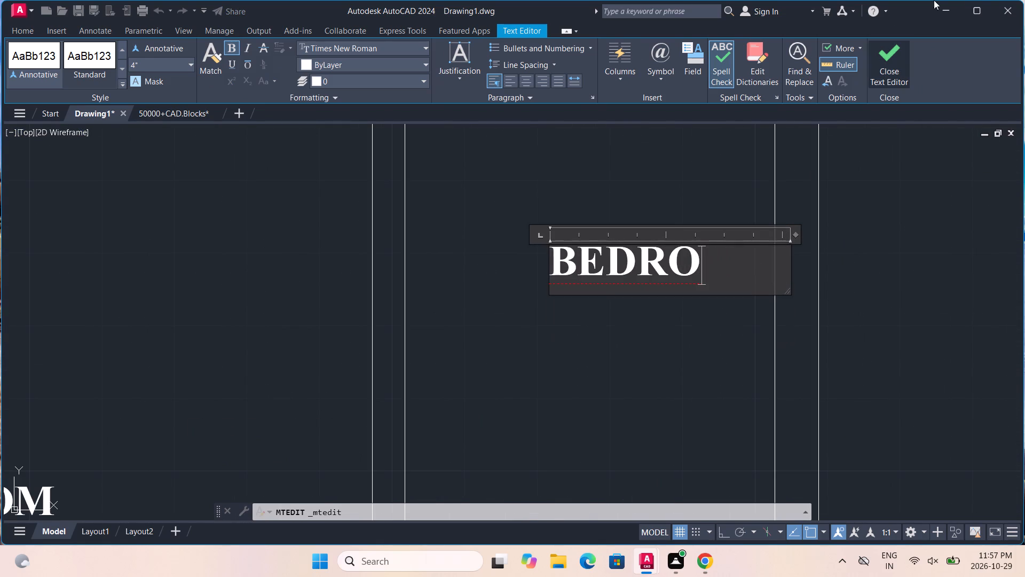
{"action": "key", "text": "BackSpace"}
{"action": "key", "text": "BackSpace"}
{"action": "key", "text": "BackSpace"}
{"action": "key", "text": "BackSpace"}
{"action": "key", "text": "BackSpace"}
{"action": "key", "text": "BackSpace"}
{"action": "key", "text": "BackSpace"}
{"action": "key", "text": "BackSpace"}
{"action": "key", "text": "BackSpace"}
{"action": "key", "text": "BackSpace"}
{"action": "key", "text": "BackSpace"}
{"action": "key", "text": "BackSpace"}
{"action": "key", "text": "BackSpace"}
{"action": "key", "text": "BackSpace"}
{"action": "key", "text": "BackSpace"}
{"action": "key", "text": "BackSpace"}
{"action": "type", "text": "TP"}
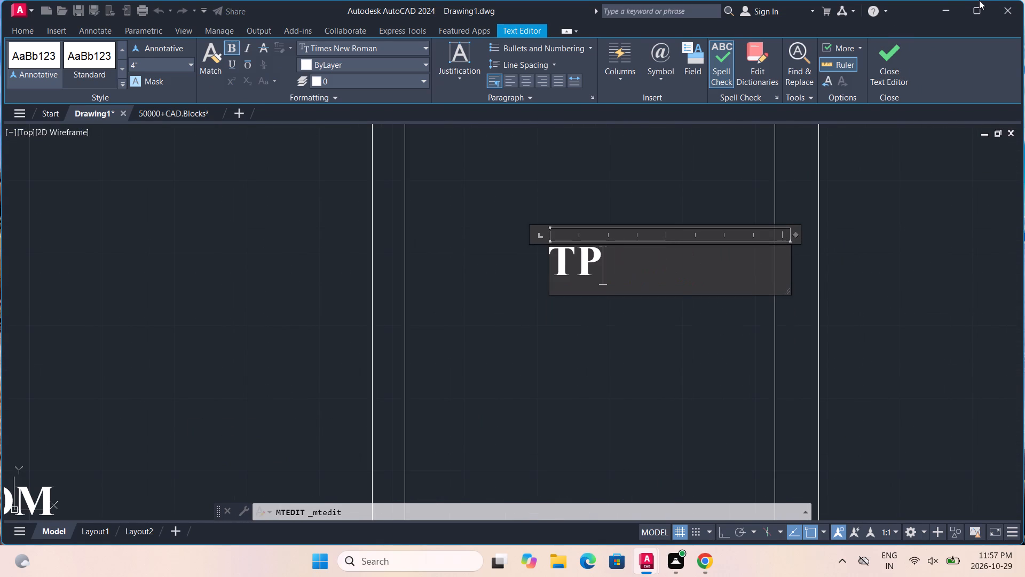
{"action": "key", "text": "BackSpace"}
{"action": "type", "text": "OILET"}
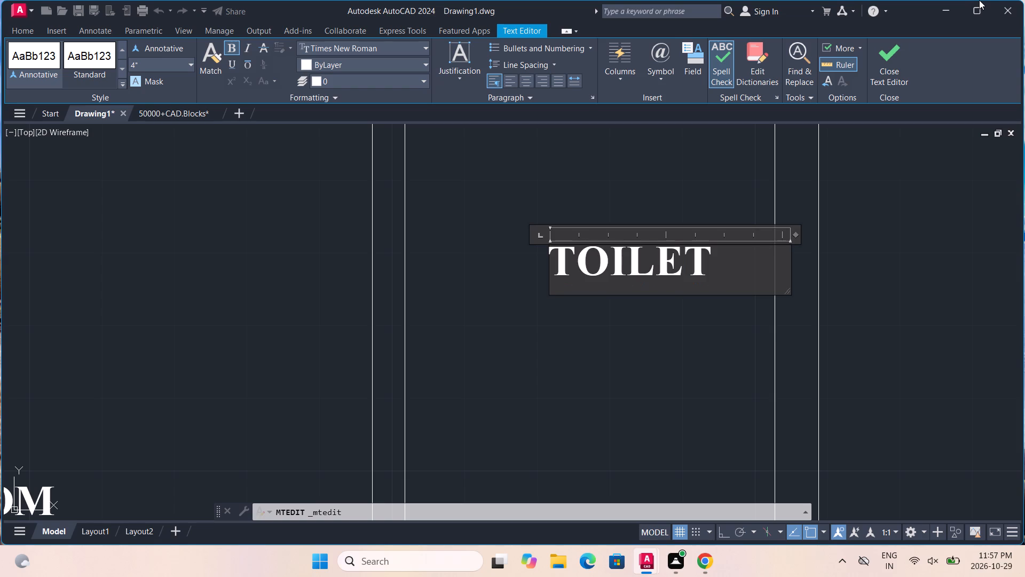
Add 4'4" X 12' as the second line of the upper toilet's label.
{"action": "key", "text": "Return"}
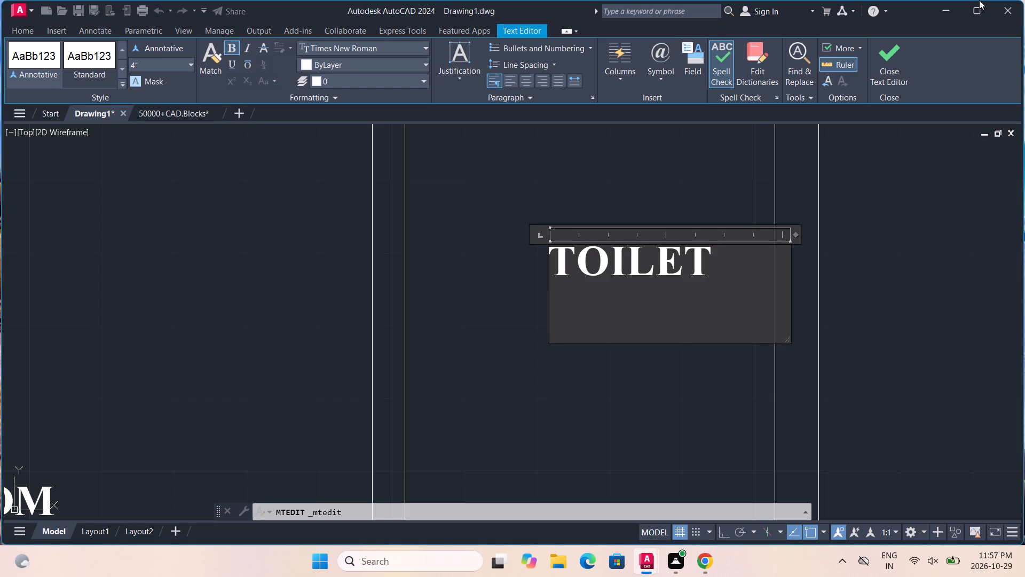
{"action": "type", "text": "4'4"}
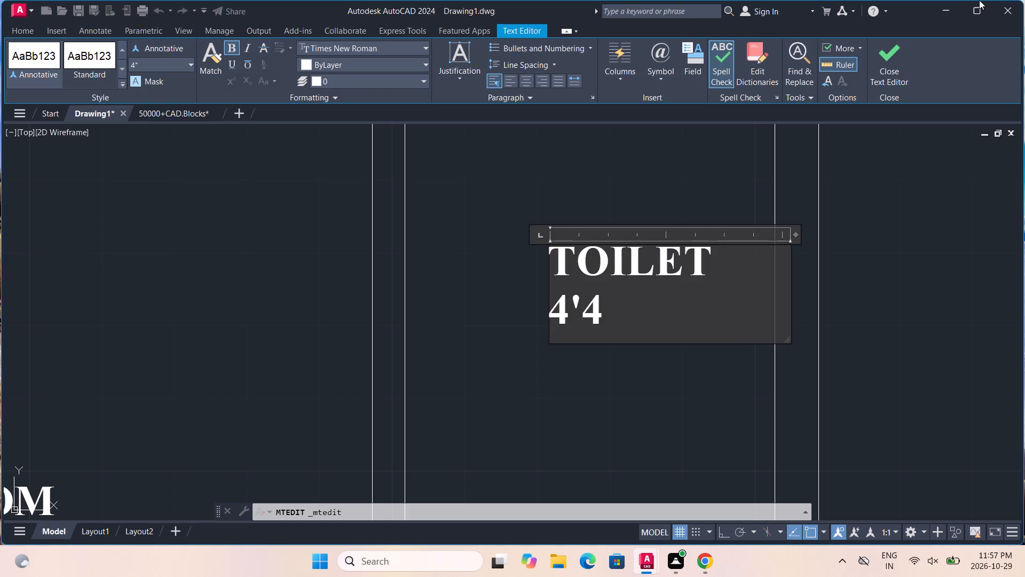
{"action": "key", "text": "shift+quotedbl"}
{"action": "key", "text": "Return"}
{"action": "key", "text": "BackSpace"}
{"action": "key", "text": "space"}
{"action": "type", "text": "X 12"}
{"action": "key", "text": "apostrophe"}
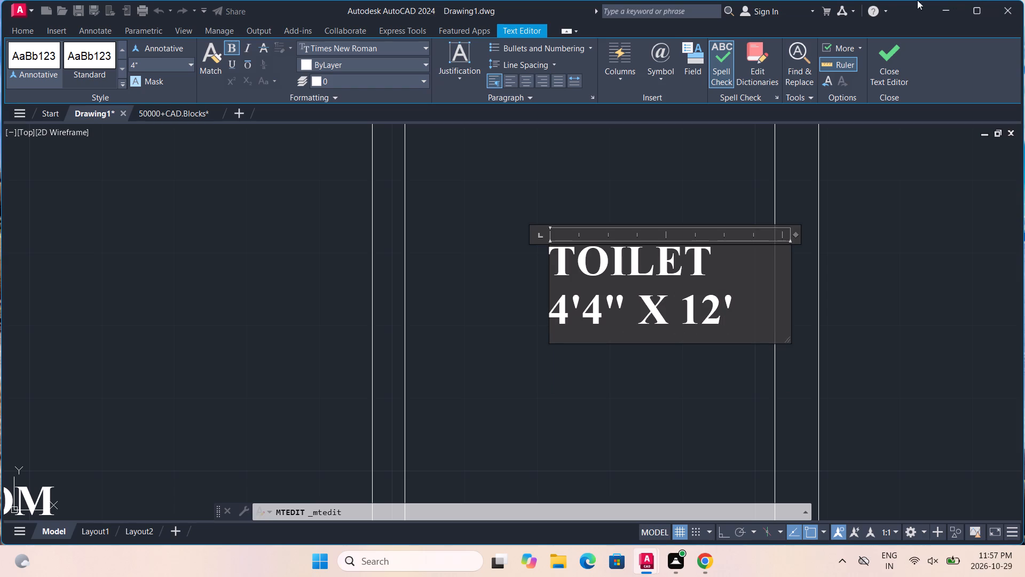
Indent the word TOILET by one space to centre it above the dimensions, and finish editing the label.
{"action": "left_click", "coordinate": [550, 264]}
{"action": "key", "text": "space"}
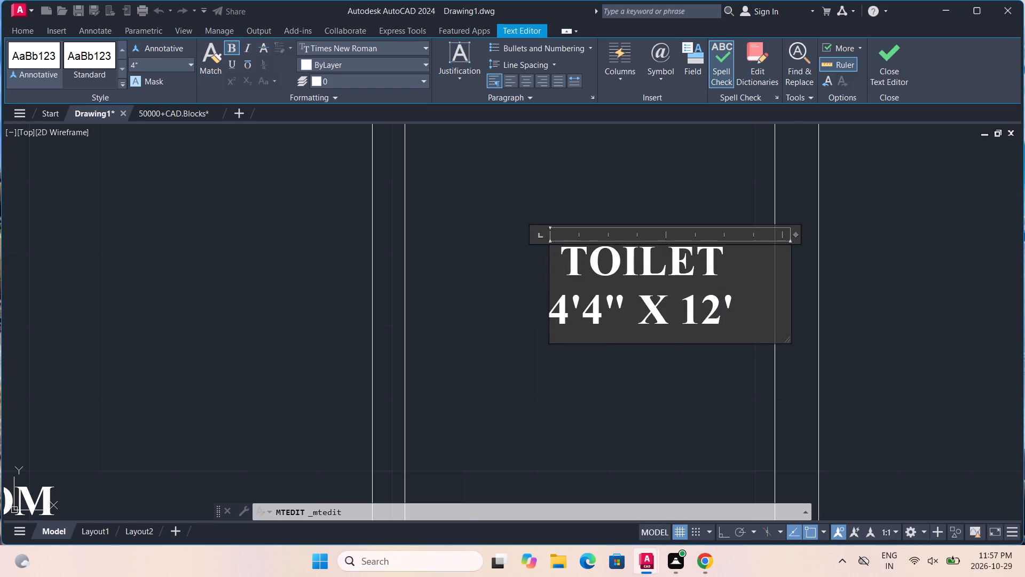
{"action": "scroll", "coordinate": [577, 308], "scroll_direction": "down", "scroll_amount": 1}
{"action": "left_click", "coordinate": [582, 345]}
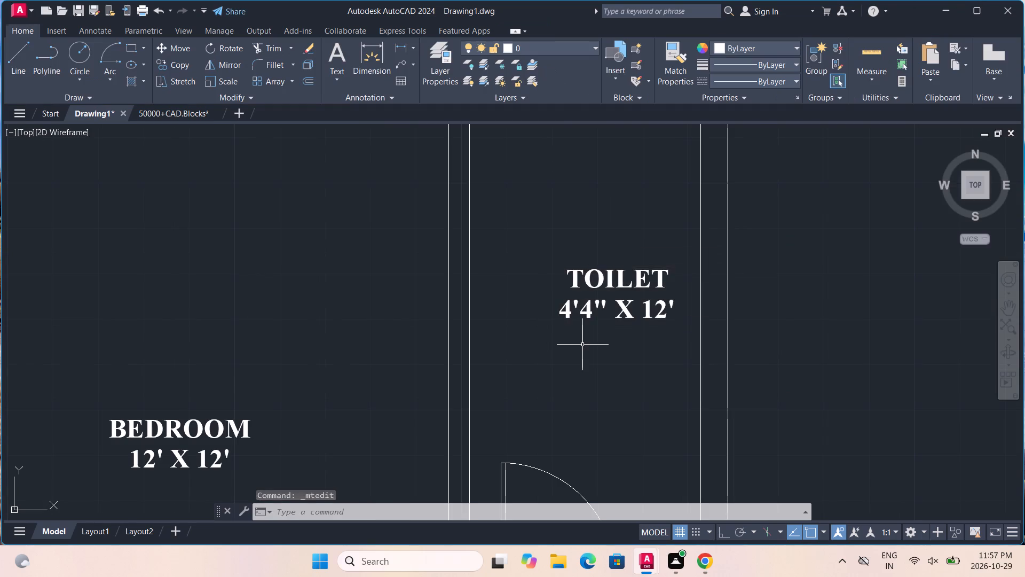
Replace the whole BEDROOM 14' X 12' label in the large central room with HALL, per the reference sketch.
{"action": "scroll", "coordinate": [582, 345], "scroll_direction": "down", "scroll_amount": 2}
{"action": "middle_click_drag", "start_coordinate": [559, 374], "coordinate": [663, 189]}
{"action": "middle_click_drag", "start_coordinate": [416, 339], "coordinate": [437, 291]}
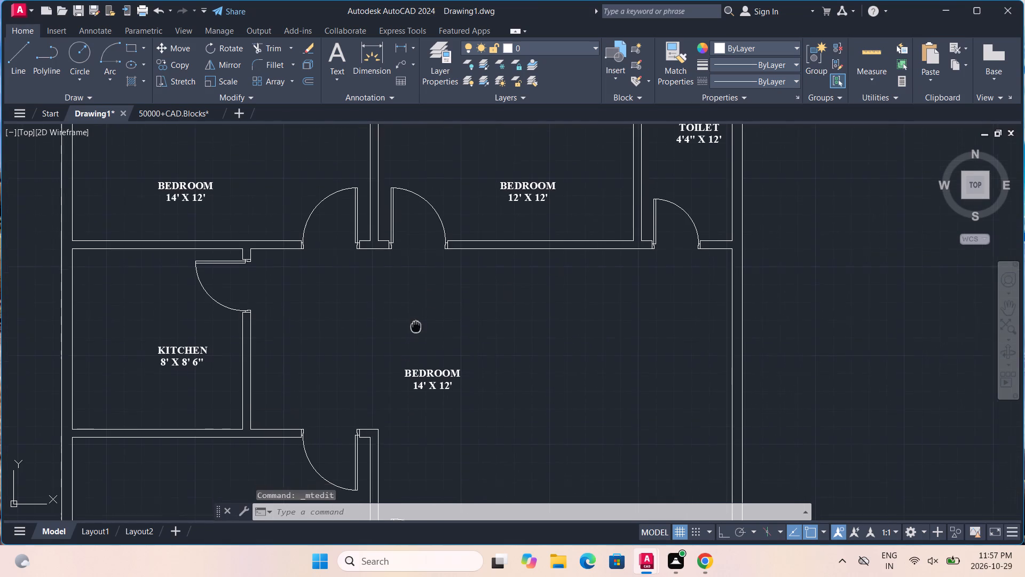
{"action": "middle_click_drag", "start_coordinate": [437, 291], "coordinate": [493, 238]}
{"action": "scroll", "coordinate": [552, 277], "scroll_direction": "down", "scroll_amount": 4}
{"action": "scroll", "coordinate": [419, 272], "scroll_direction": "up", "scroll_amount": 4}
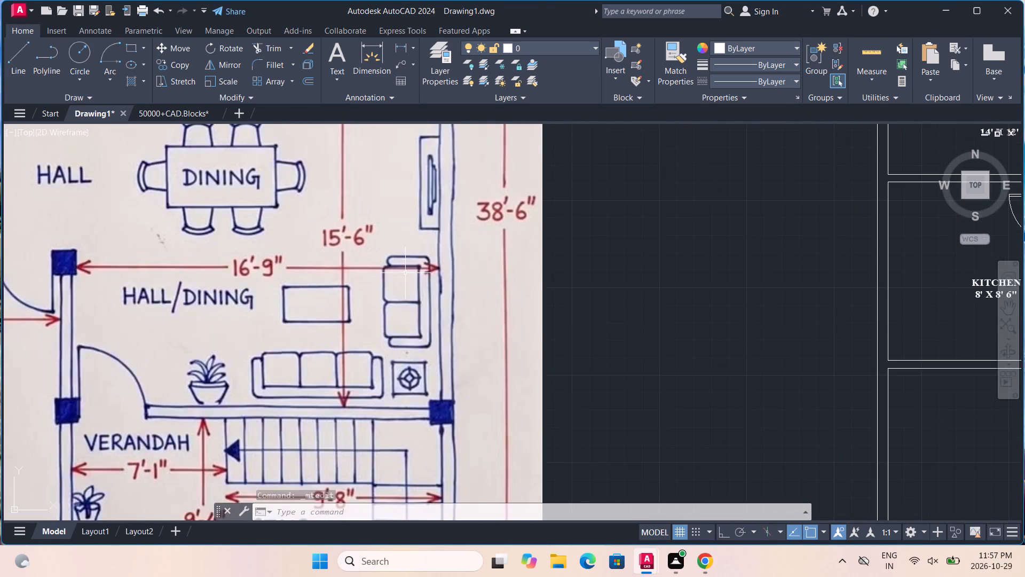
{"action": "scroll", "coordinate": [405, 273], "scroll_direction": "down", "scroll_amount": 1}
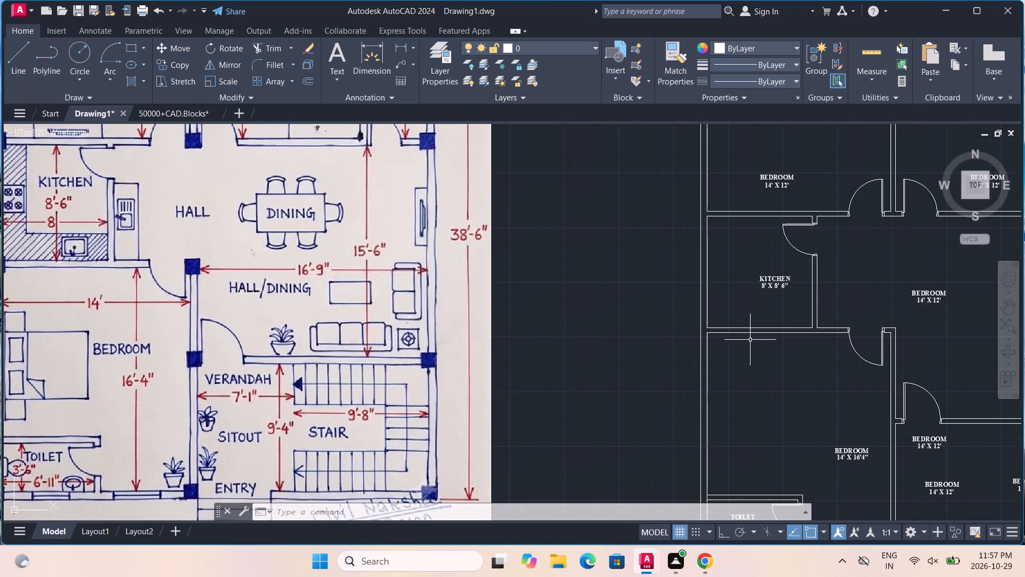
{"action": "middle_click_drag", "start_coordinate": [754, 343], "coordinate": [368, 383]}
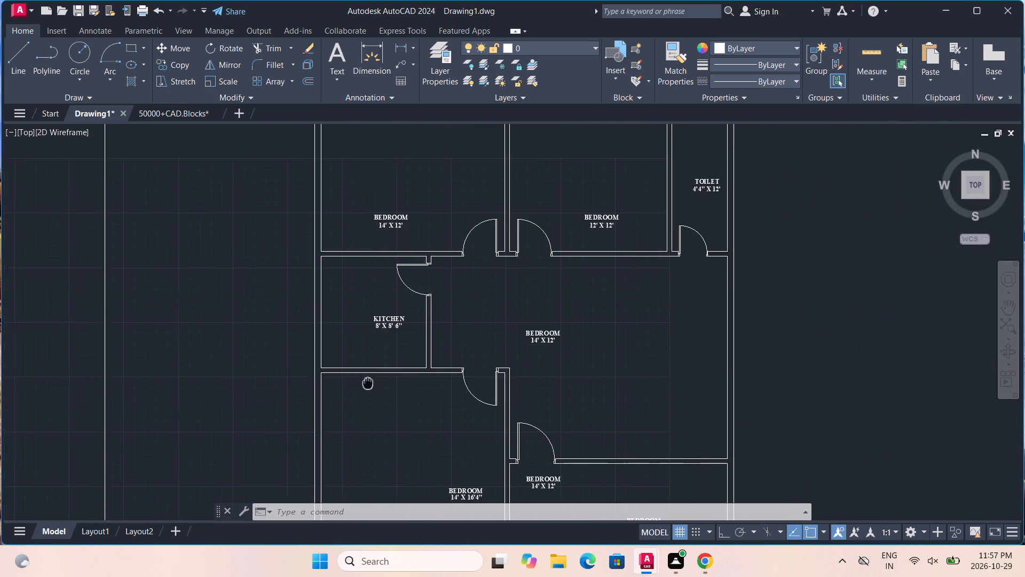
{"action": "middle_click_drag", "start_coordinate": [368, 383], "coordinate": [367, 383]}
{"action": "scroll", "coordinate": [542, 358], "scroll_direction": "up", "scroll_amount": 3}
{"action": "left_click", "coordinate": [533, 253]}
{"action": "double_click", "coordinate": [528, 259]}
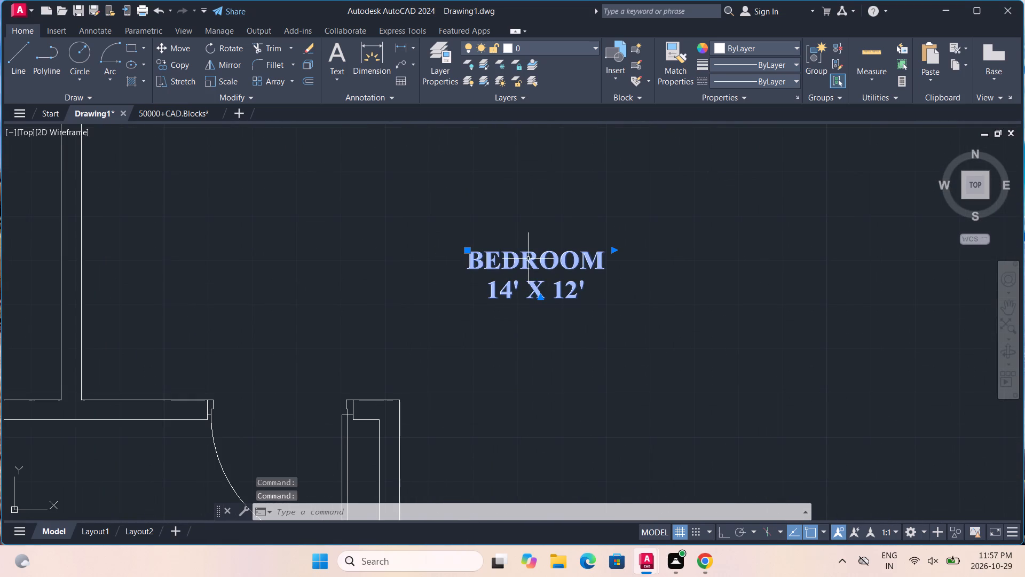
{"action": "left_click_drag", "start_coordinate": [587, 288], "coordinate": [464, 258]}
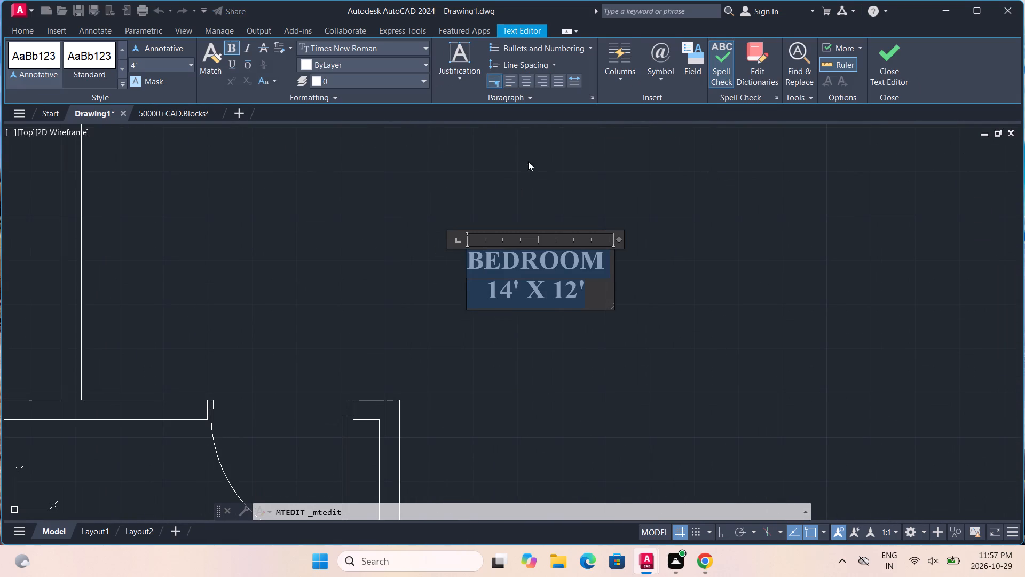
{"action": "key", "text": "BackSpace"}
{"action": "type", "text": "HAA"}
{"action": "key", "text": "BackSpace"}
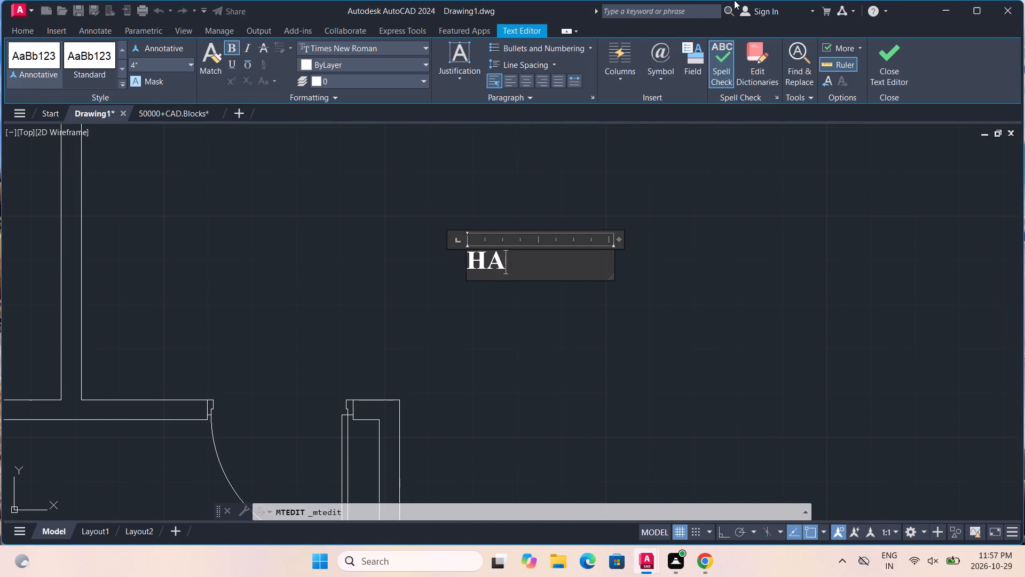
{"action": "type", "text": "LL"}
{"action": "key", "text": "Return"}
{"action": "key", "text": "BackSpace"}
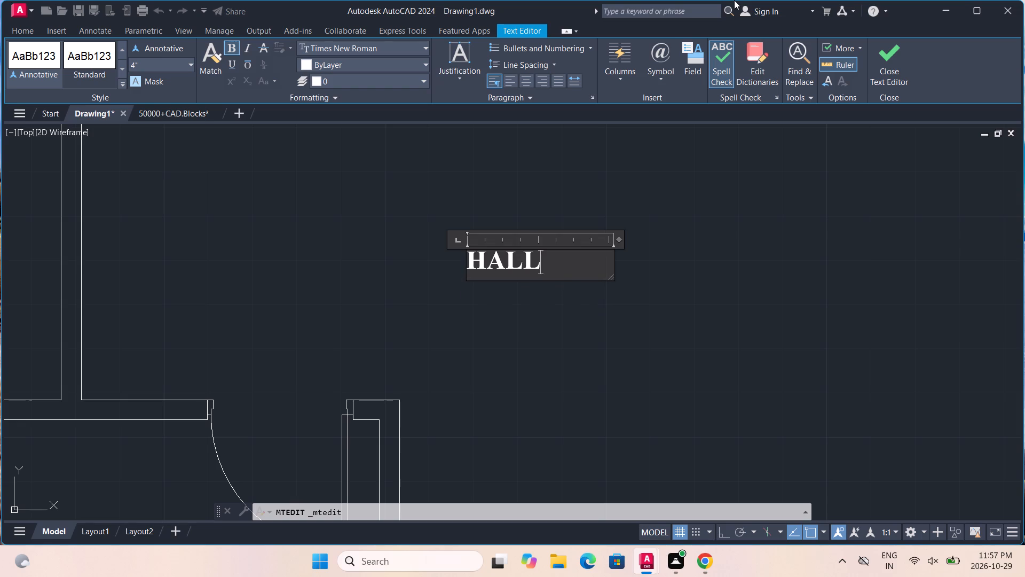
{"action": "left_click", "coordinate": [558, 313]}
Move the HALL label lower in the central room, about level with the lower bedroom's upper wall.
{"action": "scroll", "coordinate": [560, 309], "scroll_direction": "down", "scroll_amount": 2}
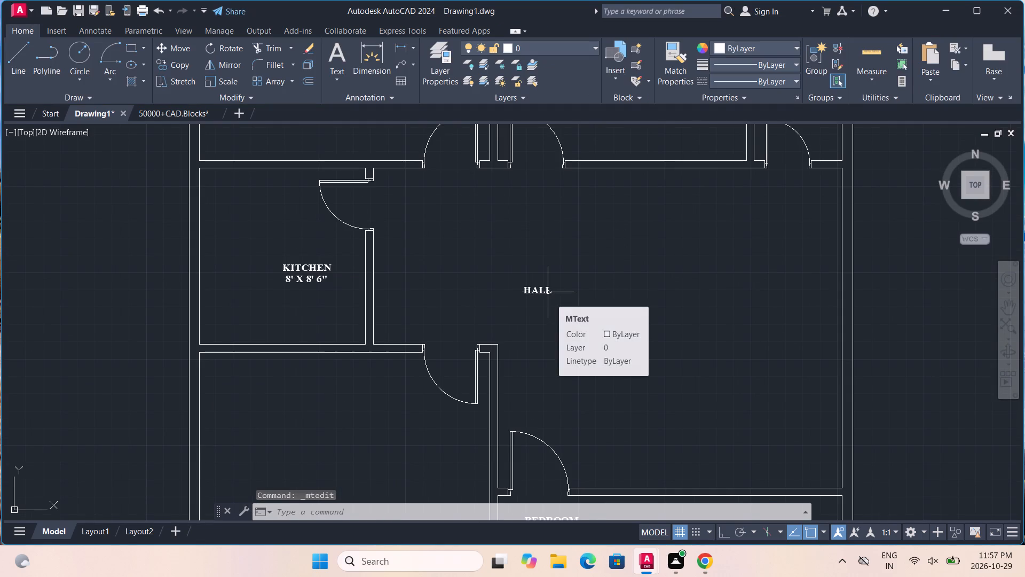
{"action": "left_click", "coordinate": [548, 290]}
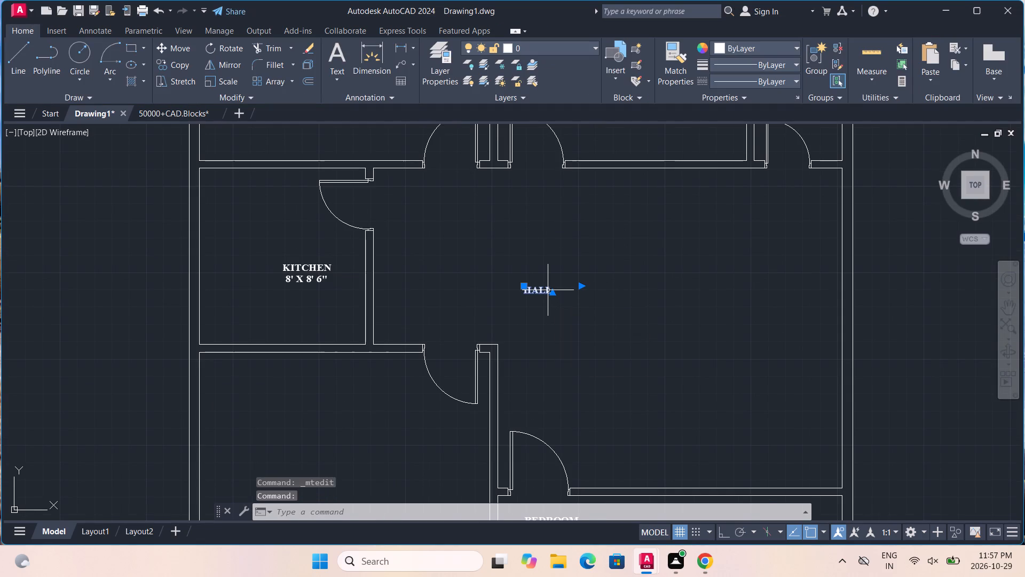
{"action": "scroll", "coordinate": [548, 290], "scroll_direction": "down", "scroll_amount": 3}
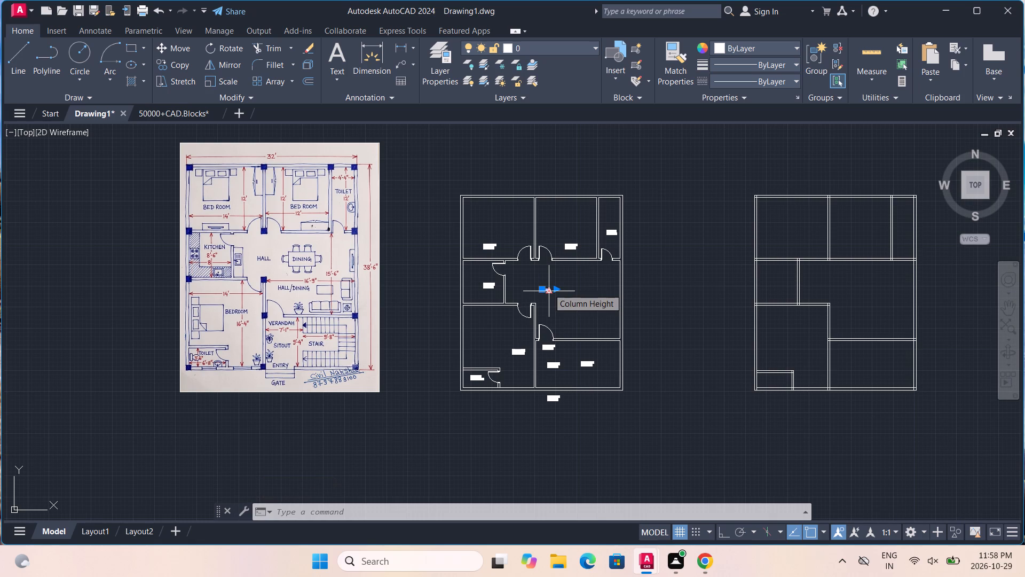
{"action": "scroll", "coordinate": [561, 303], "scroll_direction": "up", "scroll_amount": 3}
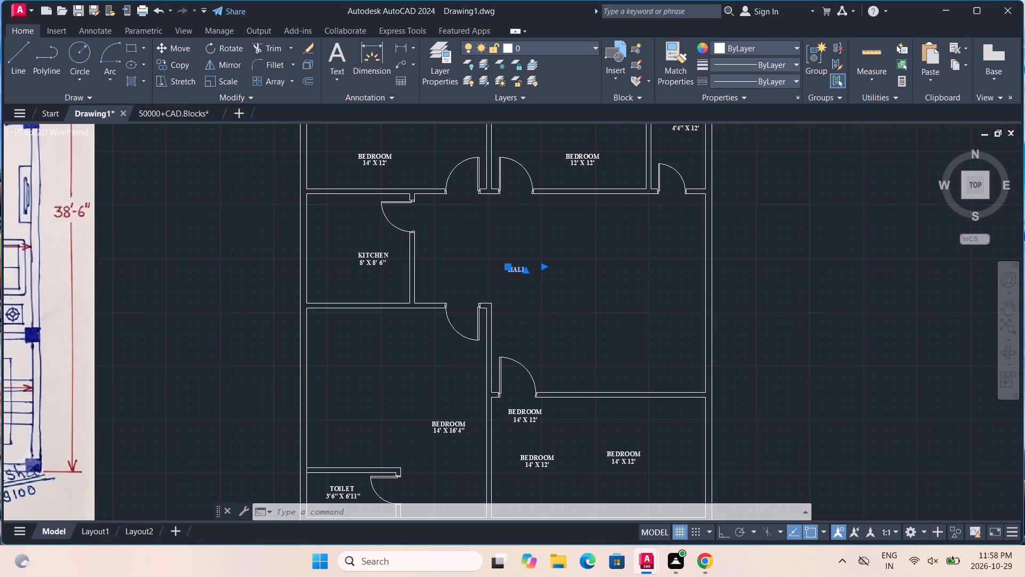
{"action": "key", "text": "m"}
{"action": "key", "text": "Return"}
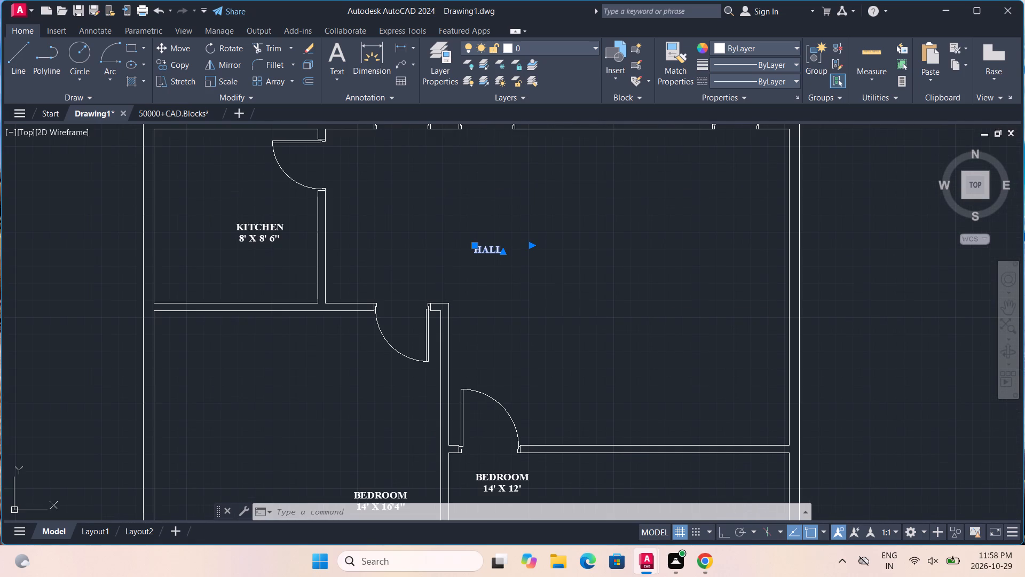
{"action": "left_click", "coordinate": [500, 251]}
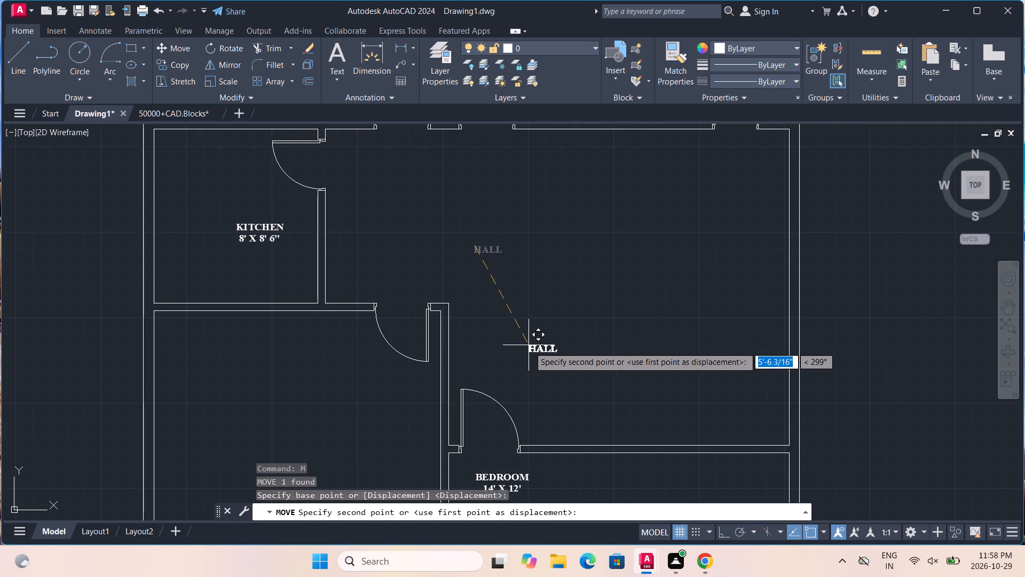
{"action": "scroll", "coordinate": [531, 362], "scroll_direction": "down", "scroll_amount": 2}
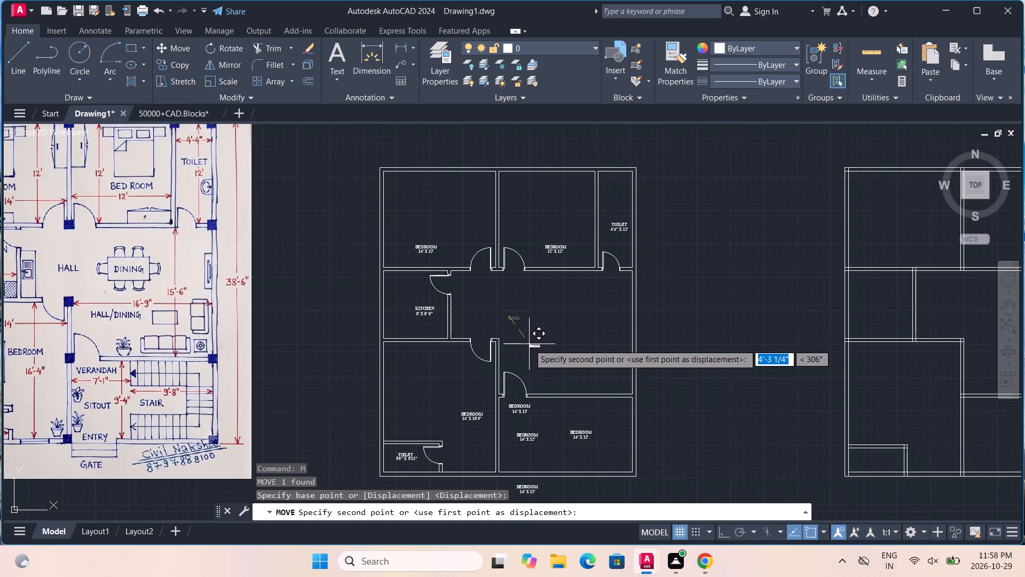
{"action": "left_click", "coordinate": [521, 345]}
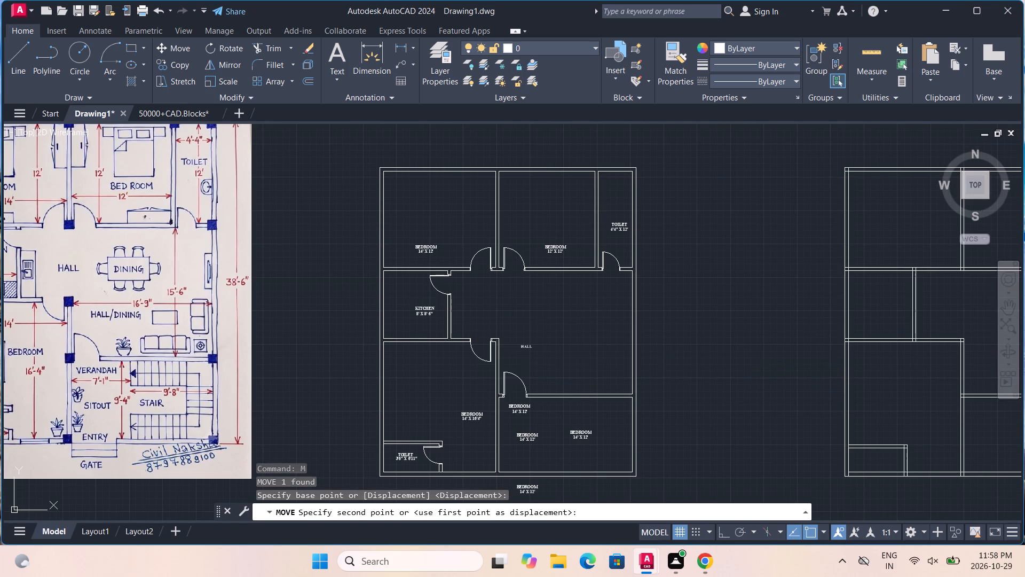
Extend the HALL label in the central room to HALL CUM DINING and widen its text box to fit one line.
{"action": "scroll", "coordinate": [521, 345], "scroll_direction": "up", "scroll_amount": 4}
{"action": "double_click", "coordinate": [550, 356]}
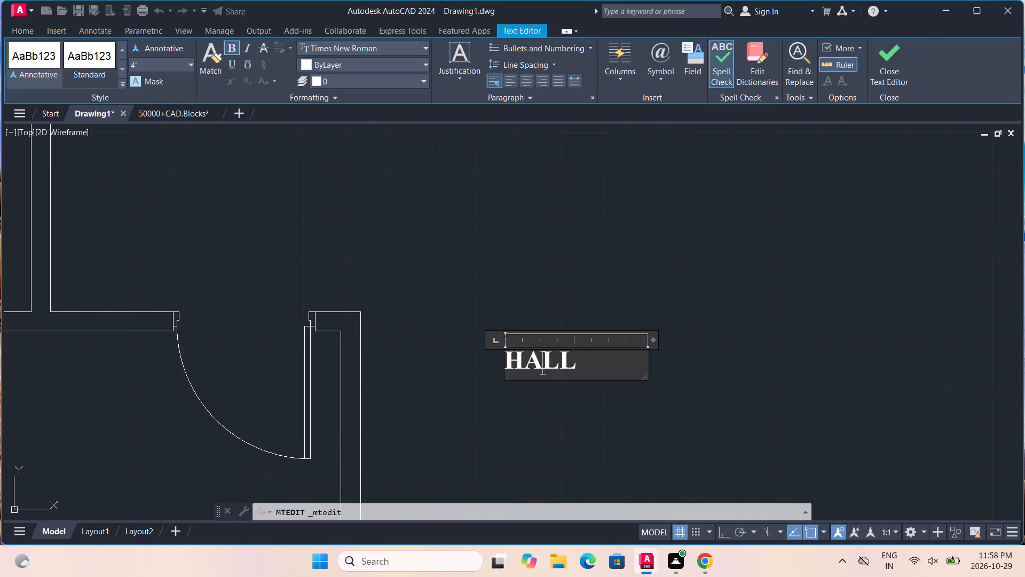
{"action": "left_click", "coordinate": [578, 357]}
{"action": "key", "text": "space"}
{"action": "type", "text": "CU,"}
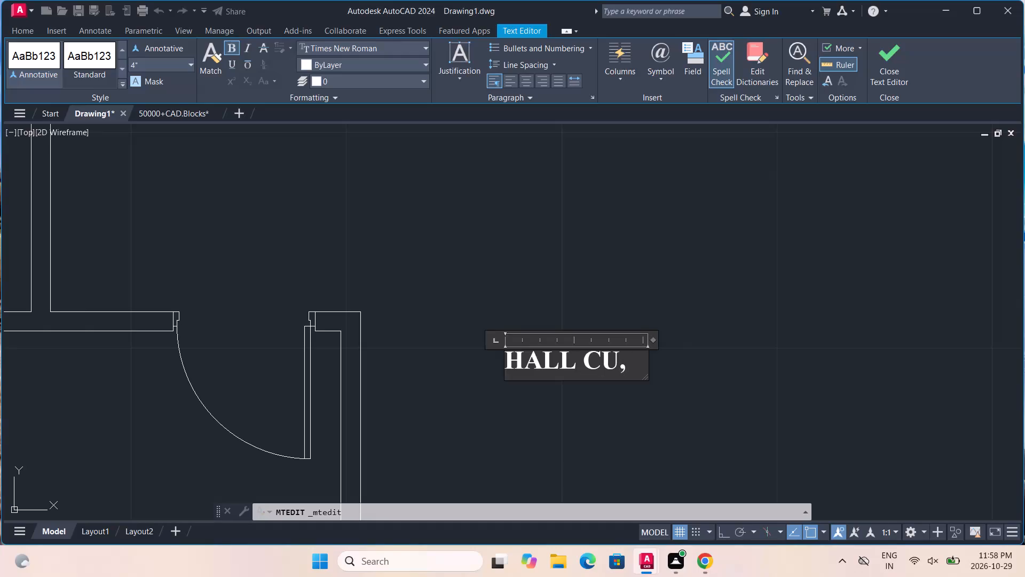
{"action": "key", "text": "BackSpace"}
{"action": "type", "text": "M DINING"}
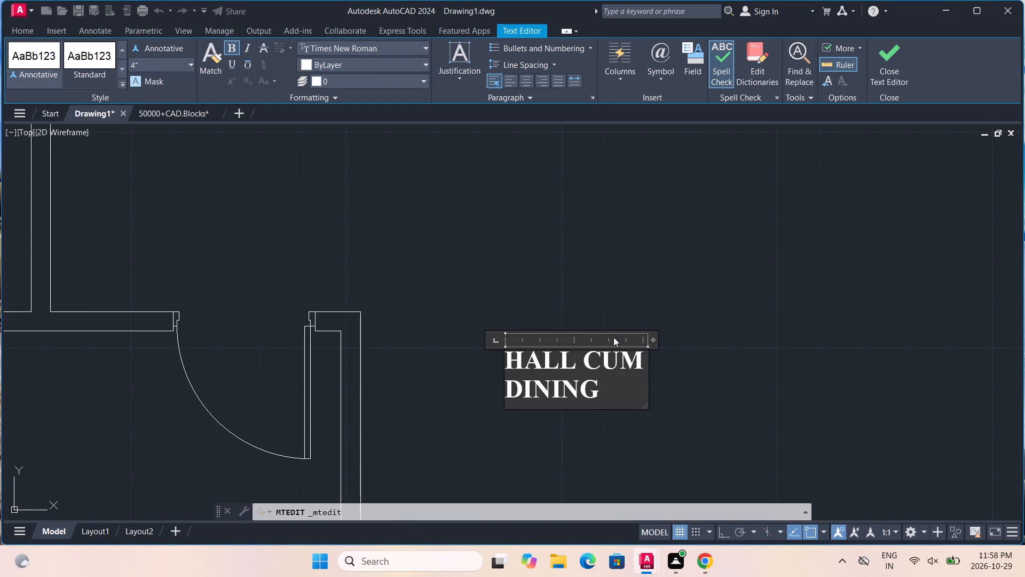
{"action": "left_click_drag", "start_coordinate": [653, 338], "coordinate": [734, 329]}
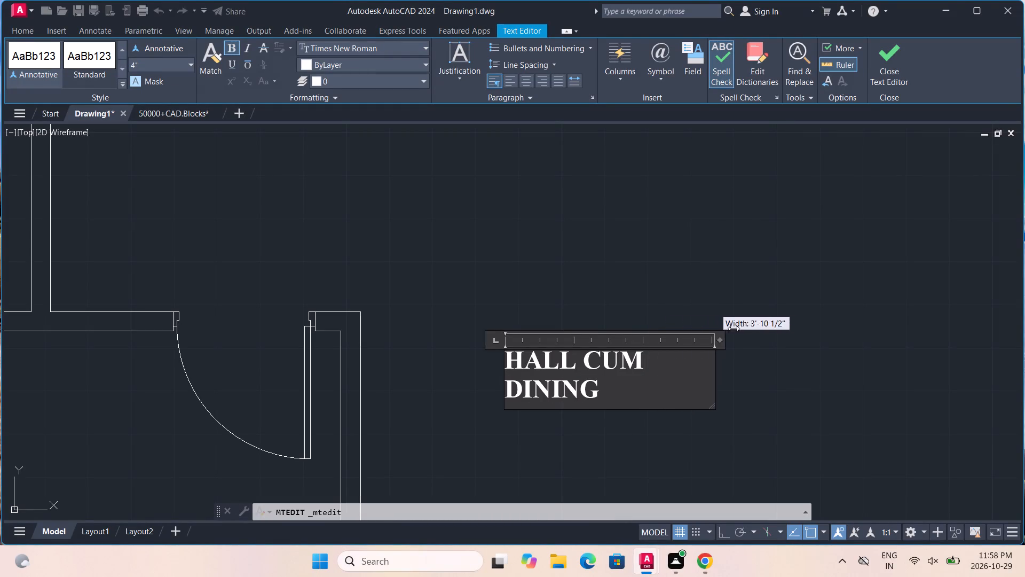
{"action": "left_click_drag", "start_coordinate": [734, 329], "coordinate": [761, 335]}
{"action": "scroll", "coordinate": [758, 338], "scroll_direction": "down", "scroll_amount": 2}
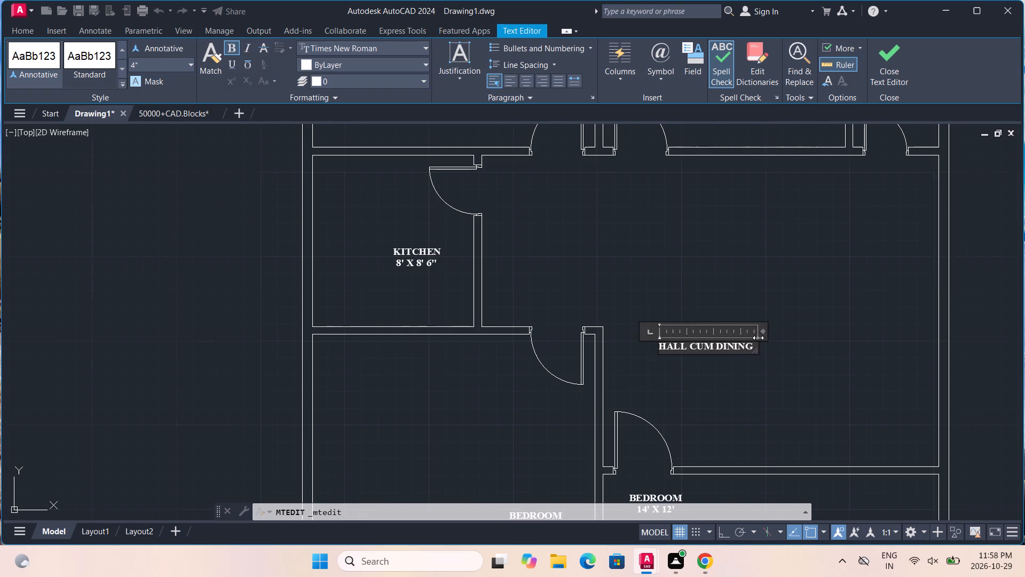
{"action": "left_click", "coordinate": [755, 366]}
Add 16'9" X 15'4" as the second line of the HALL CUM DINING label.
{"action": "scroll", "coordinate": [754, 347], "scroll_direction": "down", "scroll_amount": 2}
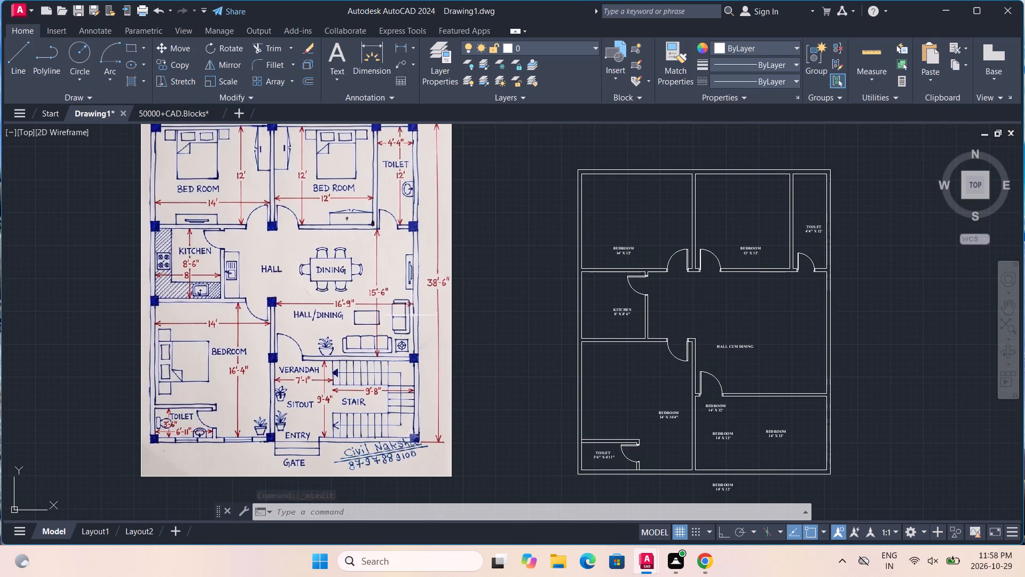
{"action": "double_click", "coordinate": [746, 345]}
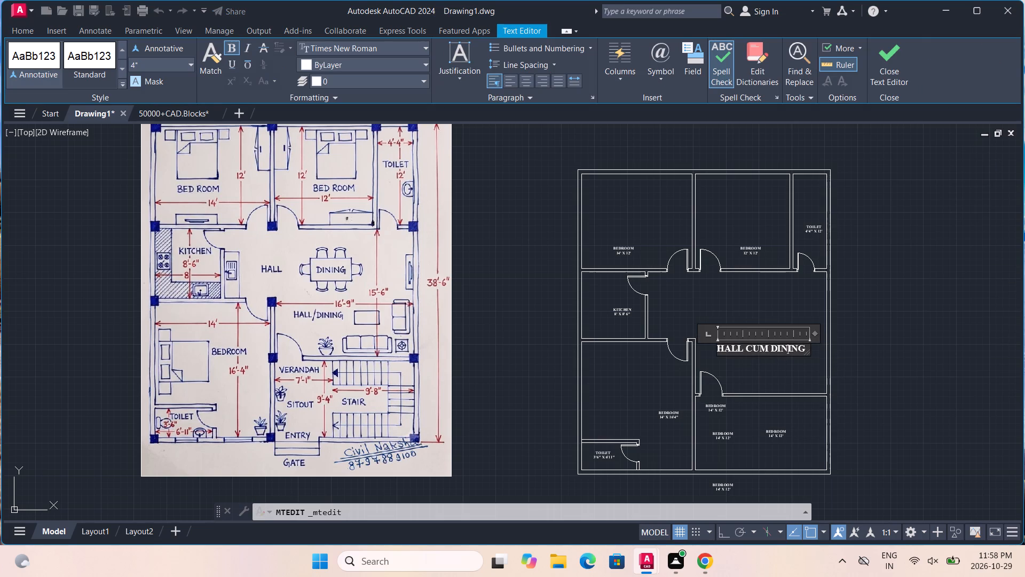
{"action": "left_click", "coordinate": [802, 350]}
{"action": "left_click", "coordinate": [807, 348]}
{"action": "key", "text": "Return"}
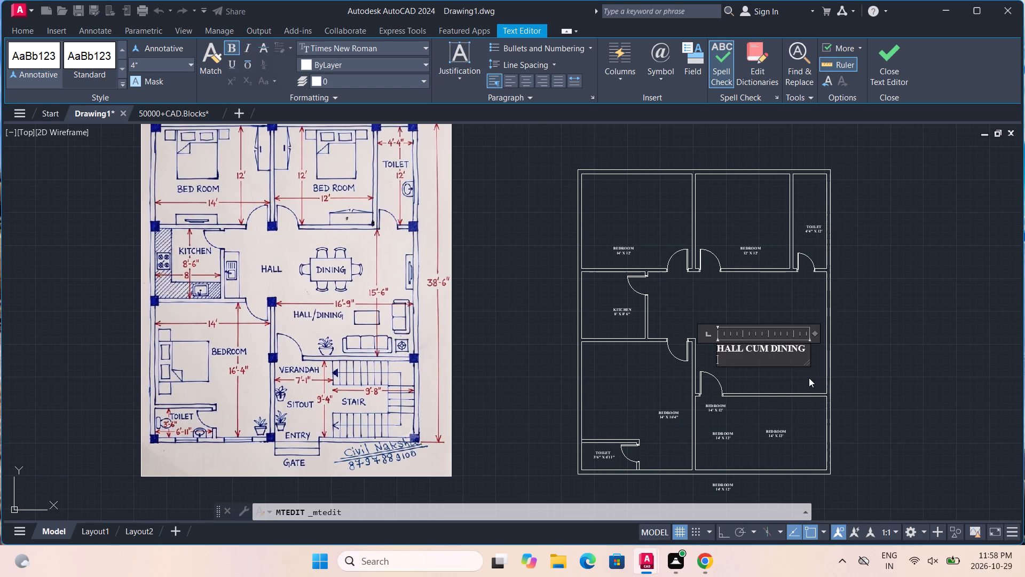
{"action": "scroll", "coordinate": [809, 378], "scroll_direction": "up", "scroll_amount": 2}
{"action": "type", "text": "16"}
{"action": "key", "text": "apostrophe"}
{"action": "key", "text": "9"}
{"action": "key", "text": "shift+quotedbl"}
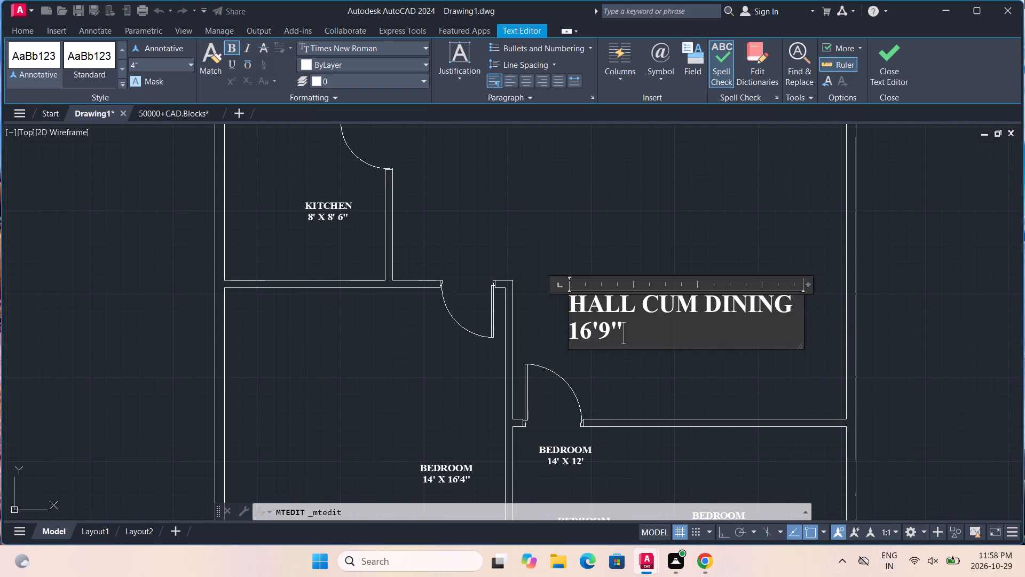
{"action": "key", "text": "space"}
{"action": "type", "text": "X 1"}
{"action": "type", "text": "5'4\""}
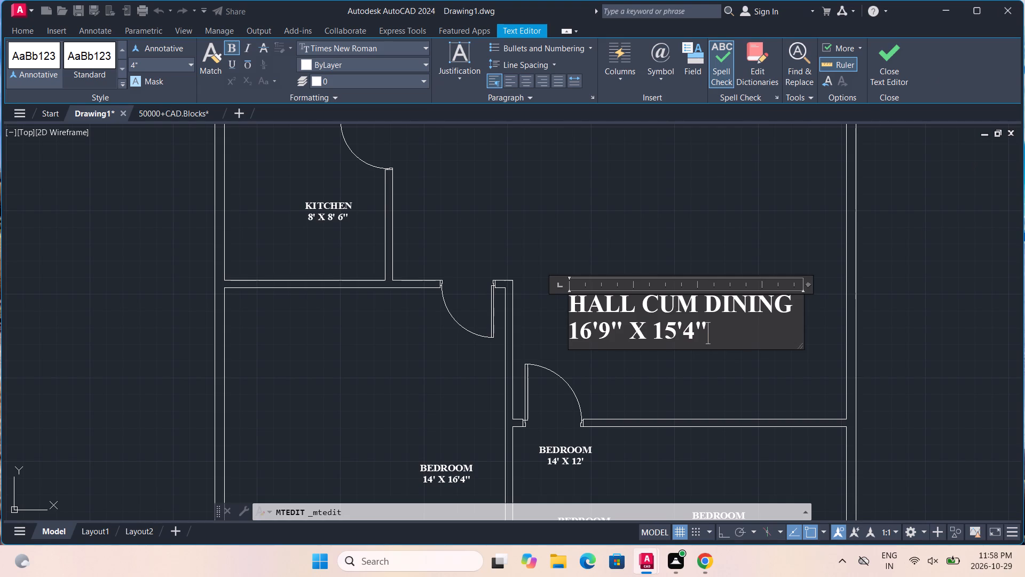
Indent the hall's dimension line by five spaces to centre it under HALL CUM DINING, and finish editing the label.
{"action": "left_click", "coordinate": [573, 330]}
{"action": "key", "text": "space"}
{"action": "key", "text": "space"}
{"action": "key", "text": "space"}
{"action": "key", "text": "space"}
{"action": "key", "text": "space"}
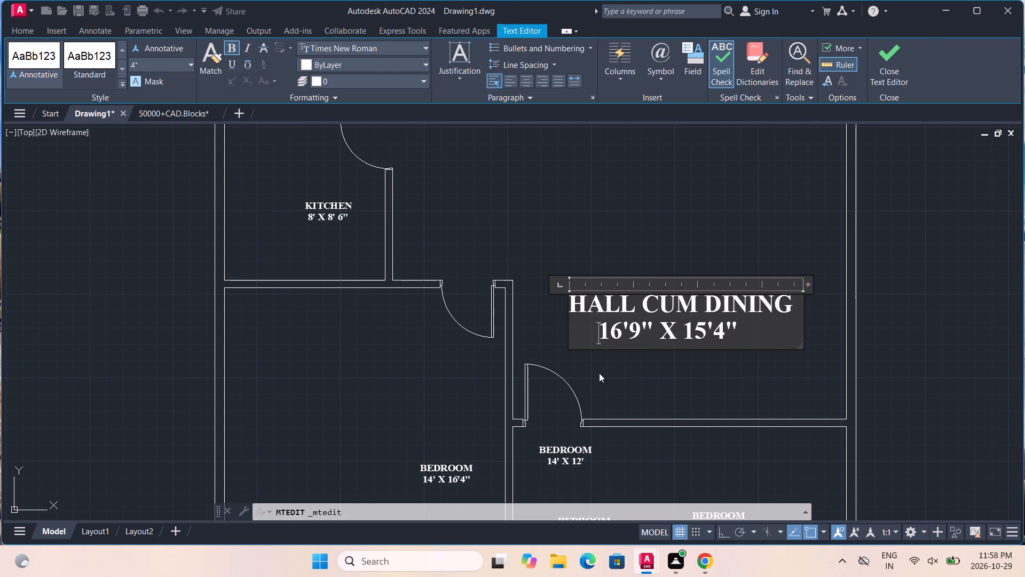
{"action": "left_click", "coordinate": [611, 386]}
Replace the whole rightmost BEDROOM 14' X 12' label in the plan's lower-right room with STAIR, per the reference sketch.
{"action": "scroll", "coordinate": [611, 386], "scroll_direction": "down", "scroll_amount": 1}
{"action": "scroll", "coordinate": [583, 331], "scroll_direction": "down", "scroll_amount": 1}
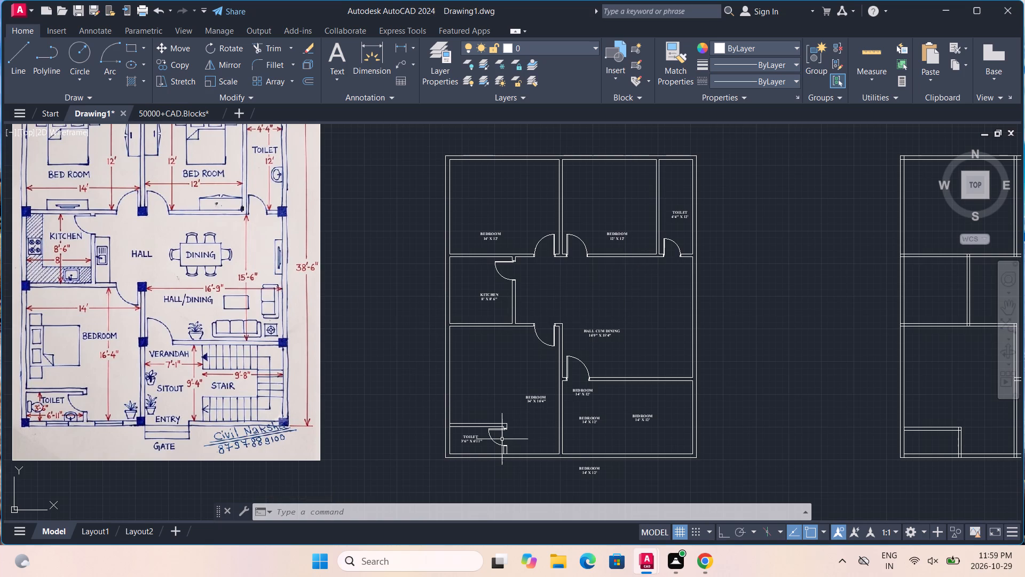
{"action": "scroll", "coordinate": [595, 434], "scroll_direction": "up", "scroll_amount": 3}
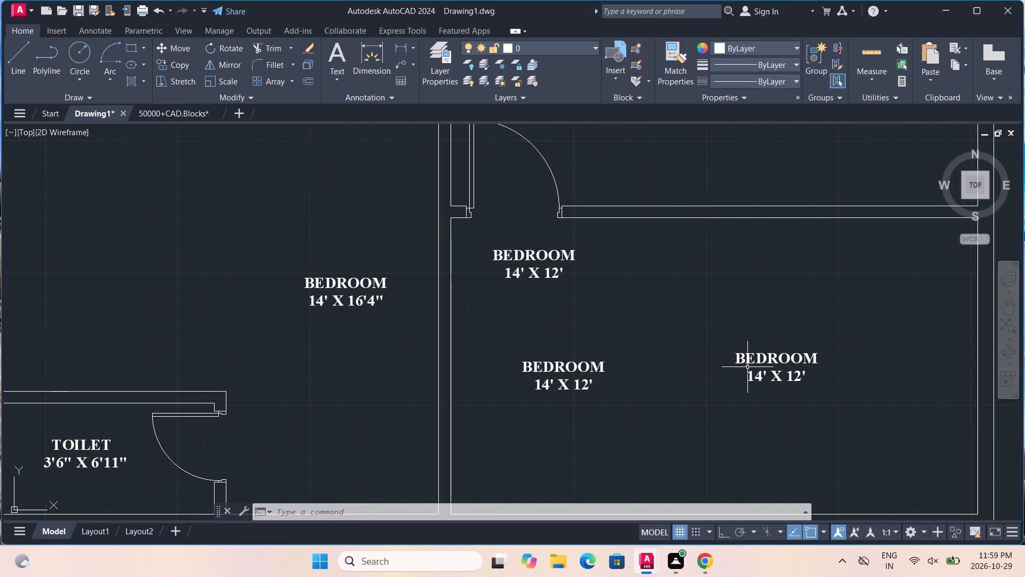
{"action": "double_click", "coordinate": [764, 358]}
{"action": "left_click_drag", "start_coordinate": [806, 377], "coordinate": [785, 378]}
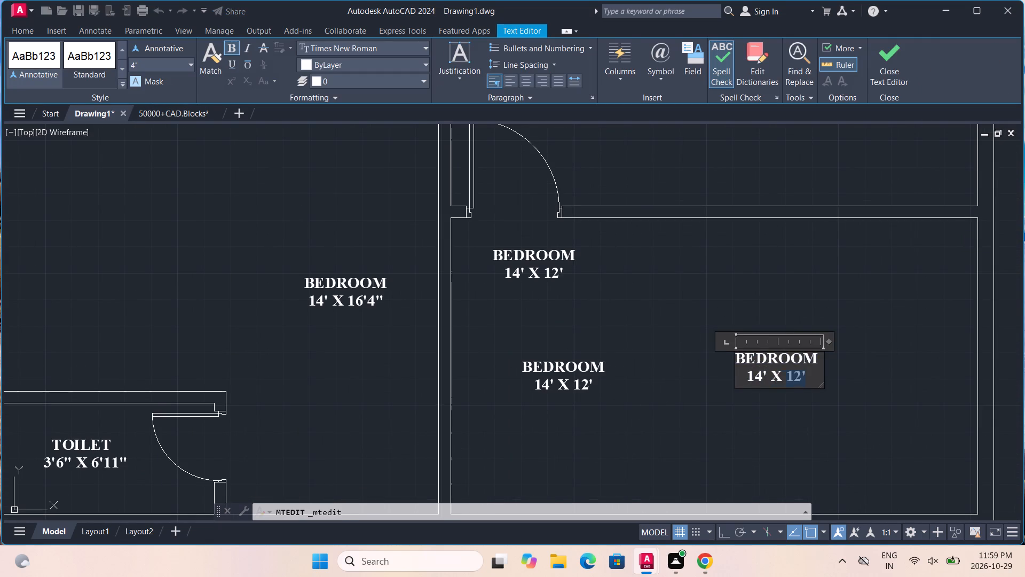
{"action": "left_click_drag", "start_coordinate": [785, 378], "coordinate": [737, 364]}
{"action": "key", "text": "BackSpace"}
{"action": "key", "text": "s"}
{"action": "type", "text": "TAIR"}
{"action": "key", "text": "Return"}
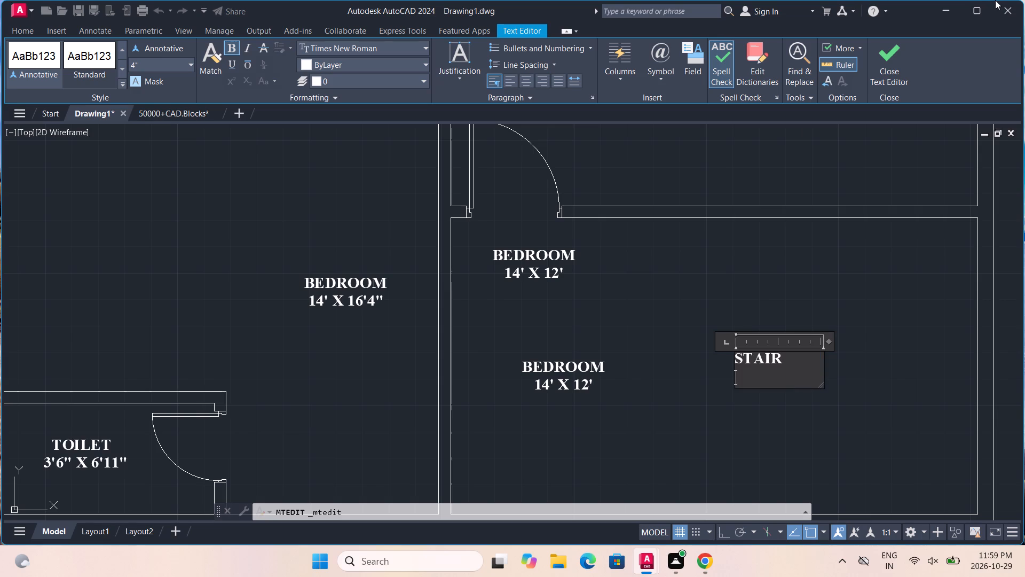
{"action": "left_click", "coordinate": [792, 397]}
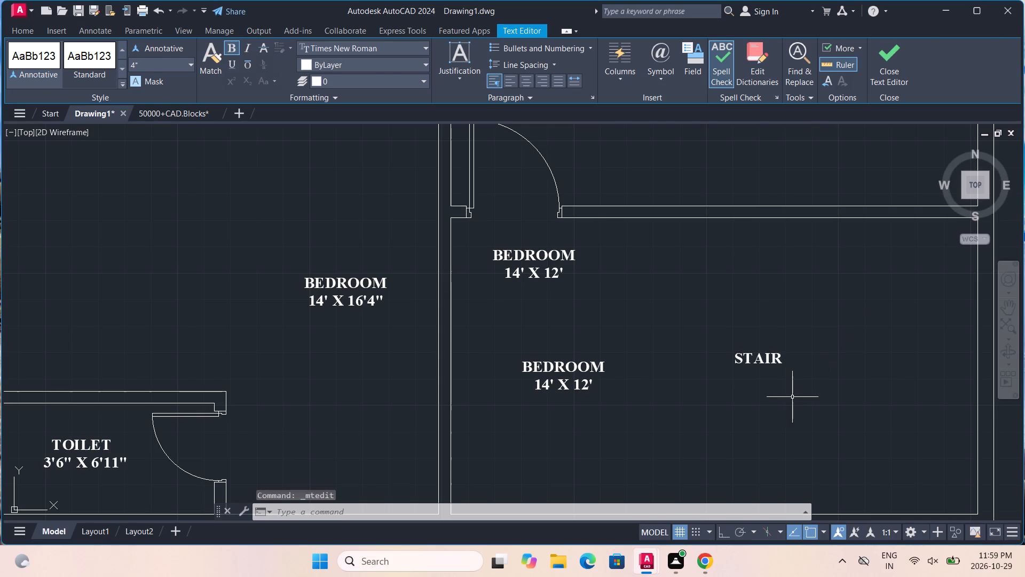
Replace the whole BEDROOM 14' X 12' label below the plan's bottom wall with ENTRY, per the reference sketch.
{"action": "scroll", "coordinate": [793, 394], "scroll_direction": "down", "scroll_amount": 2}
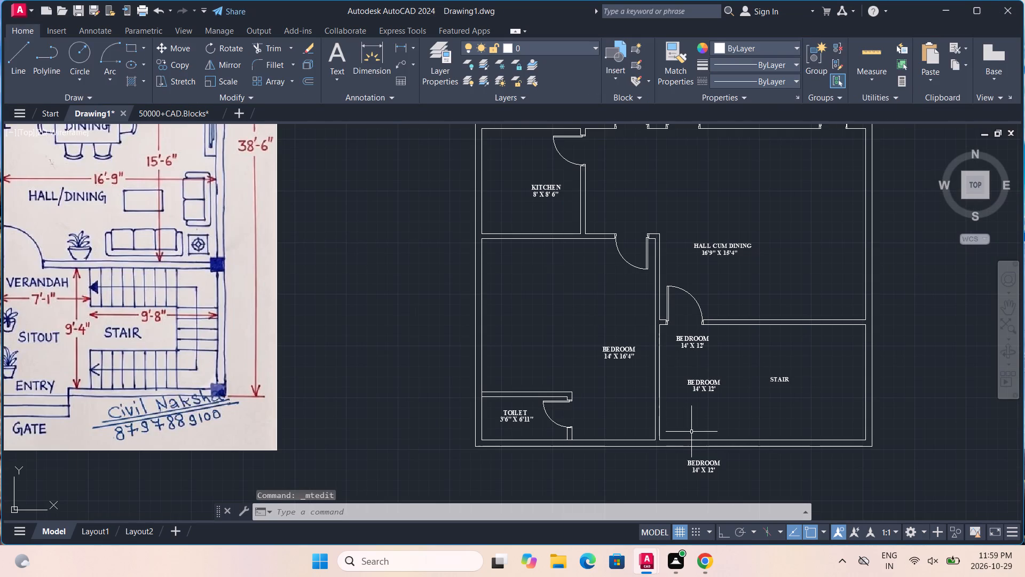
{"action": "middle_click_drag", "start_coordinate": [696, 461], "coordinate": [736, 403]}
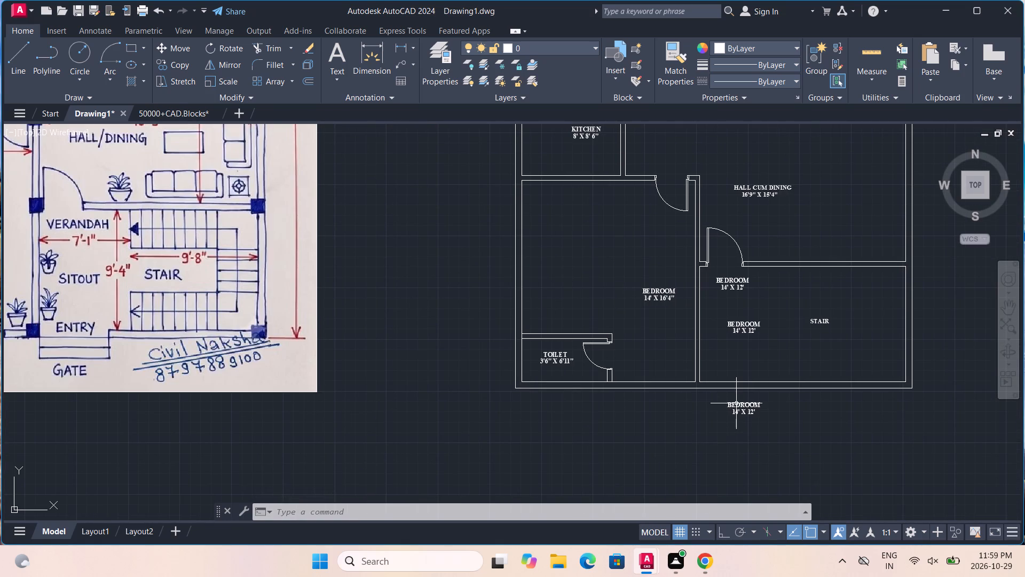
{"action": "scroll", "coordinate": [746, 425], "scroll_direction": "up", "scroll_amount": 2}
{"action": "middle_click_drag", "start_coordinate": [746, 389], "coordinate": [750, 433]}
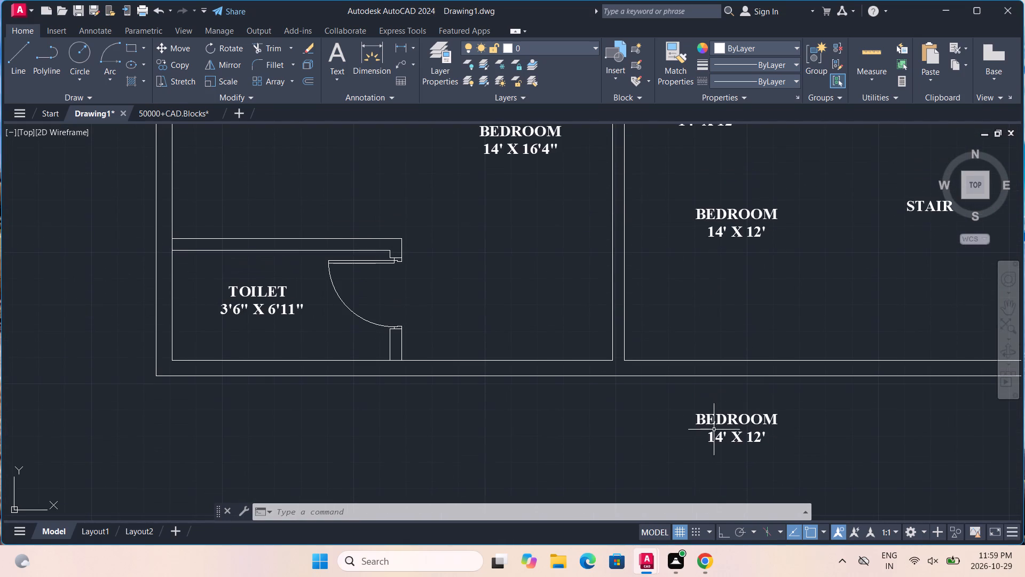
{"action": "left_click", "coordinate": [777, 442]}
{"action": "left_click", "coordinate": [753, 410]}
{"action": "double_click", "coordinate": [748, 416]}
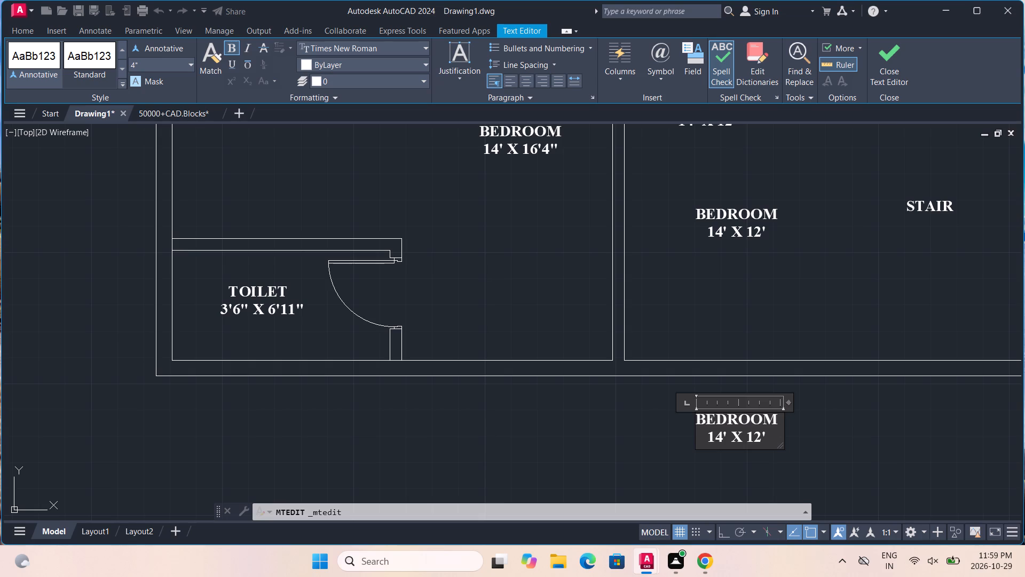
{"action": "left_click_drag", "start_coordinate": [766, 434], "coordinate": [692, 412]}
{"action": "key", "text": "BackSpace"}
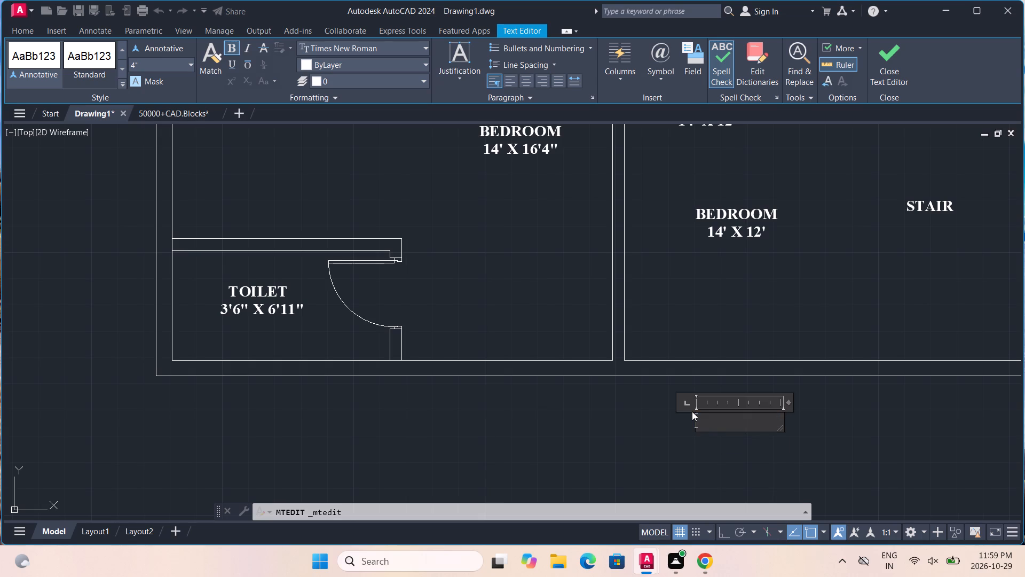
{"action": "type", "text": "EN"}
{"action": "key", "text": "t"}
{"action": "key", "text": "r"}
{"action": "key", "text": "y"}
{"action": "left_click", "coordinate": [740, 468]}
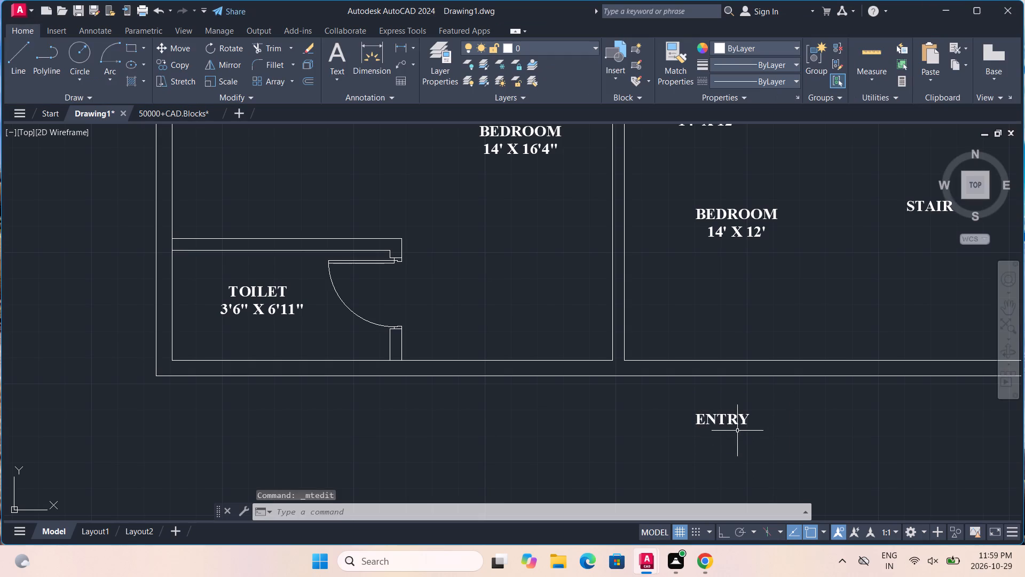
Replace the whole BEDROOM 14' X 12' label beside STAIR with SITOUT, per the reference sketch.
{"action": "scroll", "coordinate": [737, 431], "scroll_direction": "down", "scroll_amount": 3}
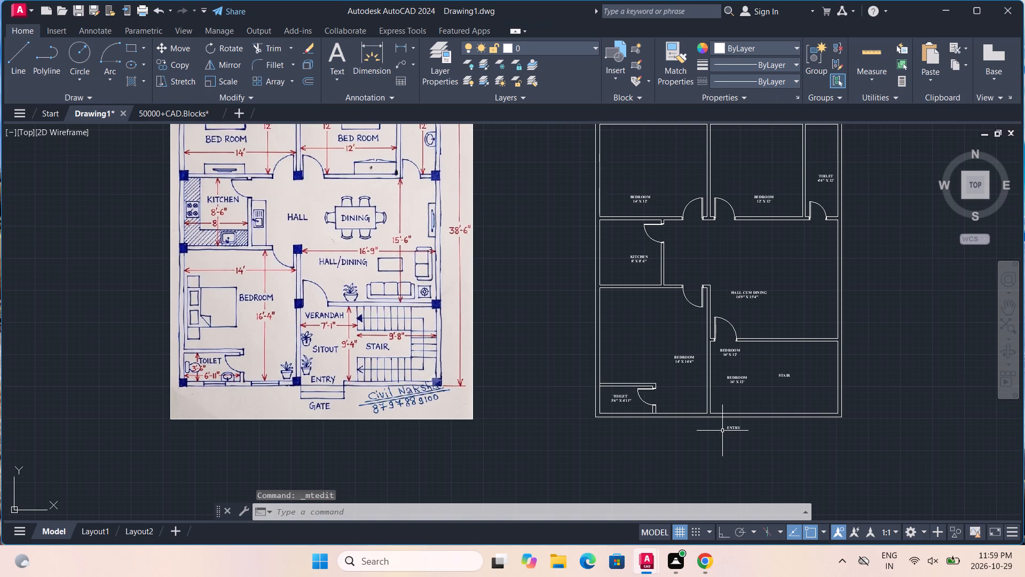
{"action": "scroll", "coordinate": [722, 431], "scroll_direction": "up", "scroll_amount": 1}
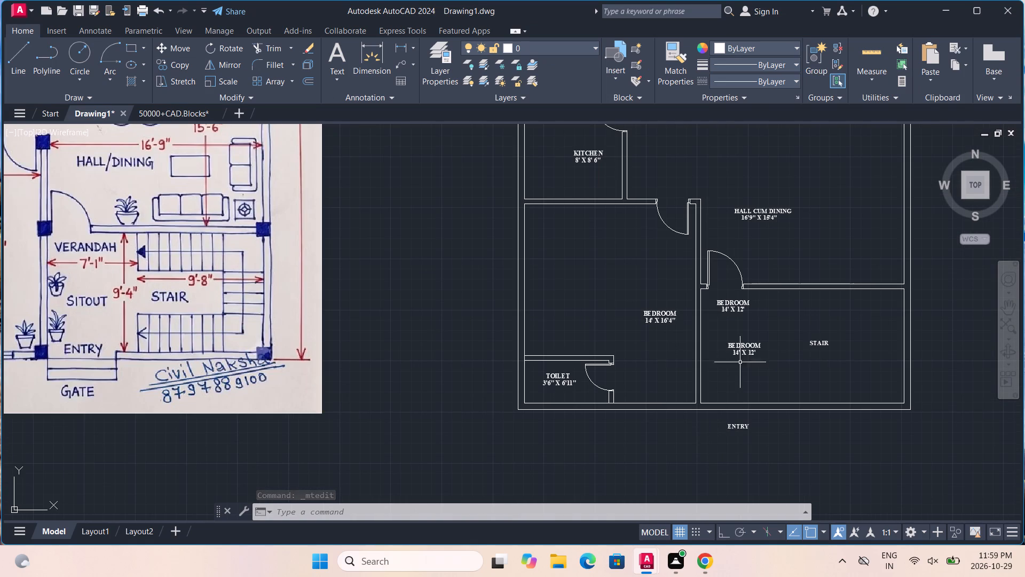
{"action": "double_click", "coordinate": [744, 352]}
{"action": "scroll", "coordinate": [755, 358], "scroll_direction": "up", "scroll_amount": 3}
{"action": "left_click_drag", "start_coordinate": [754, 351], "coordinate": [754, 350]}
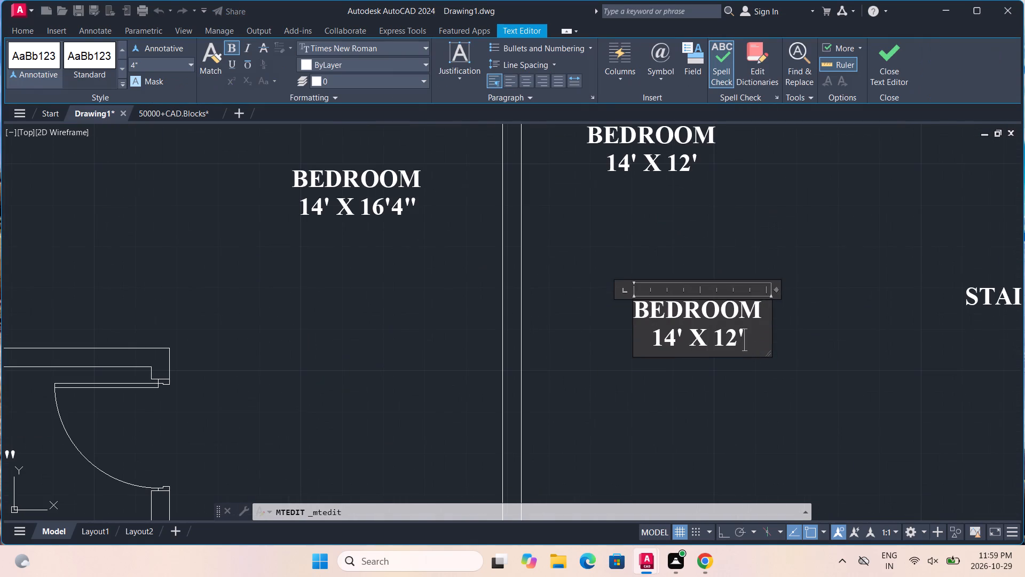
{"action": "left_click_drag", "start_coordinate": [754, 350], "coordinate": [635, 316]}
{"action": "key", "text": "BackSpace"}
{"action": "type", "text": "SITOUT"}
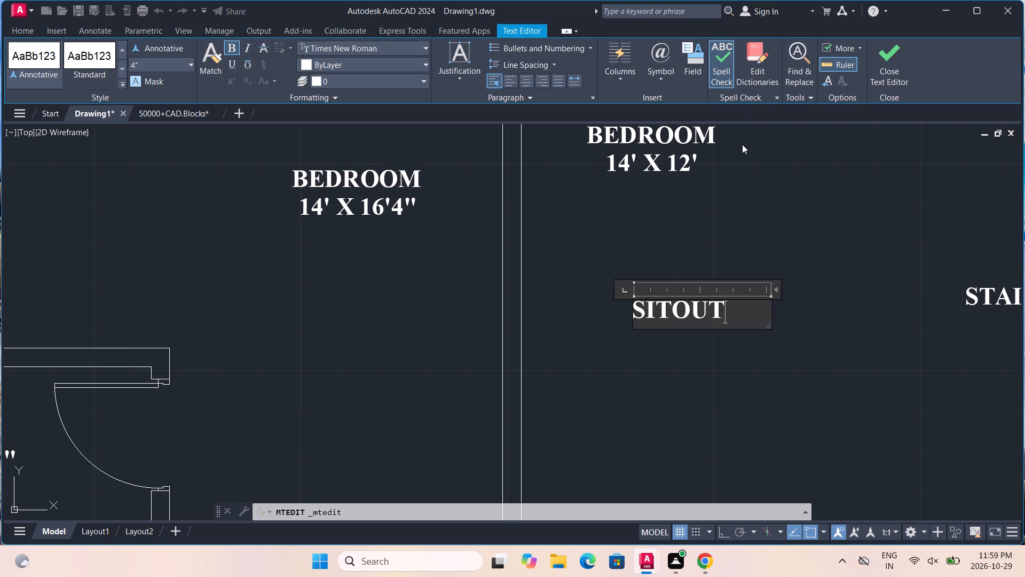
{"action": "left_click", "coordinate": [700, 349]}
Replace the whole BEDROOM 14' X 12' label just below the hall door with VERANDAH, per the reference sketch.
{"action": "scroll", "coordinate": [699, 347], "scroll_direction": "down", "scroll_amount": 4}
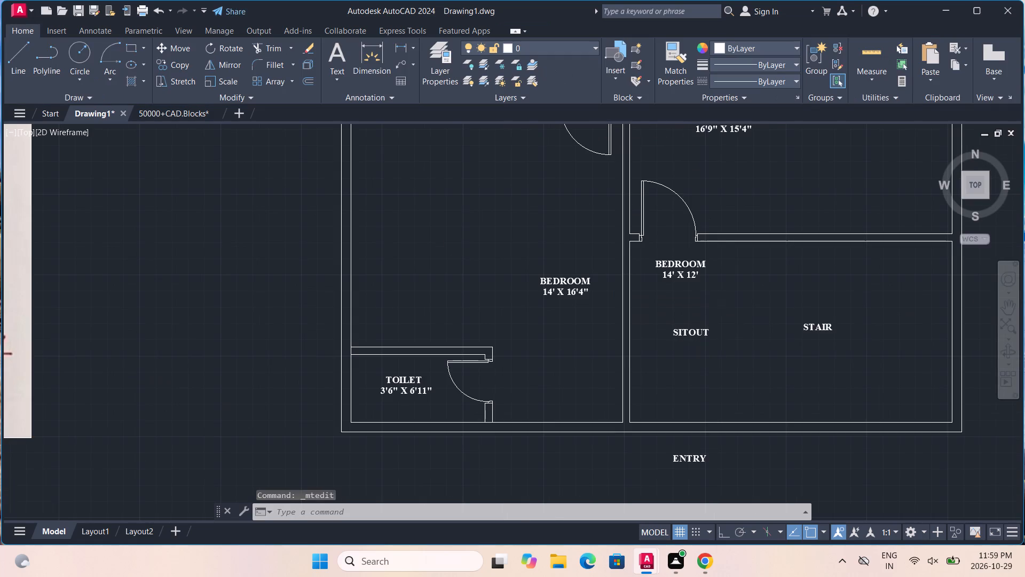
{"action": "scroll", "coordinate": [709, 294], "scroll_direction": "up", "scroll_amount": 2}
{"action": "double_click", "coordinate": [697, 298]}
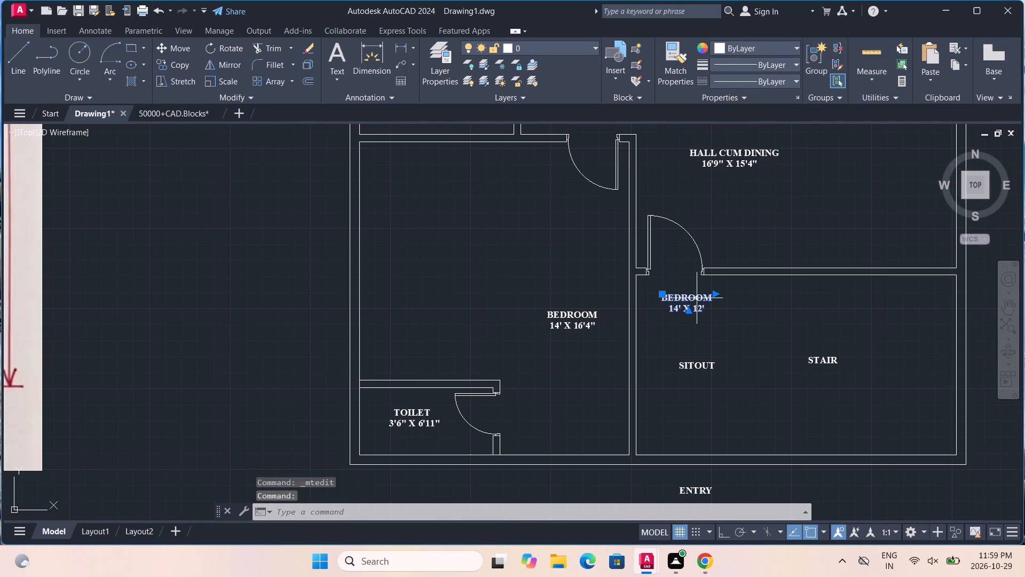
{"action": "left_click_drag", "start_coordinate": [706, 308], "coordinate": [659, 291]}
{"action": "key", "text": "BackSpace"}
{"action": "type", "text": "VERANDAH"}
{"action": "scroll", "coordinate": [659, 291], "scroll_direction": "down", "scroll_amount": 1}
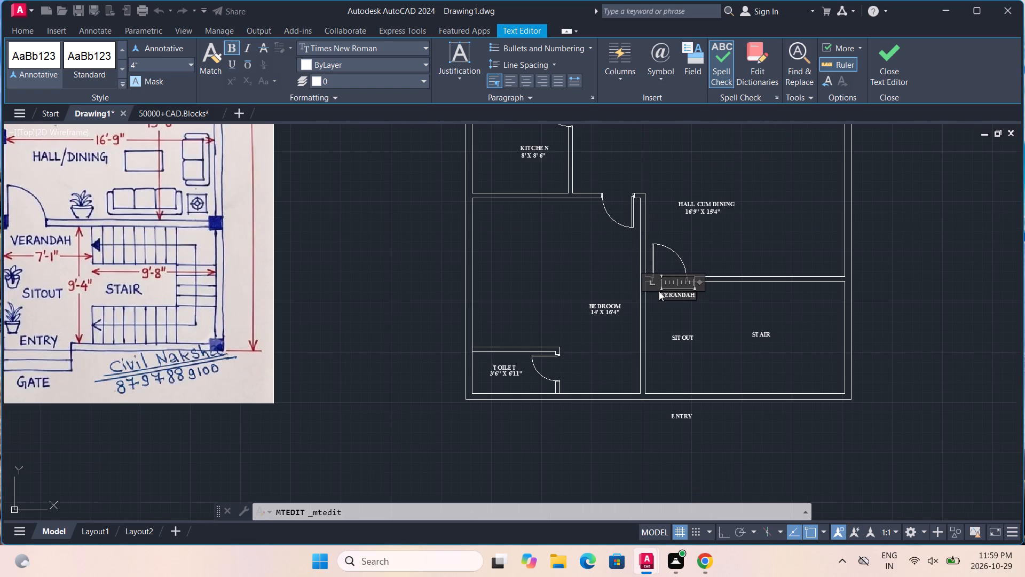
{"action": "scroll", "coordinate": [659, 291], "scroll_direction": "down", "scroll_amount": 1}
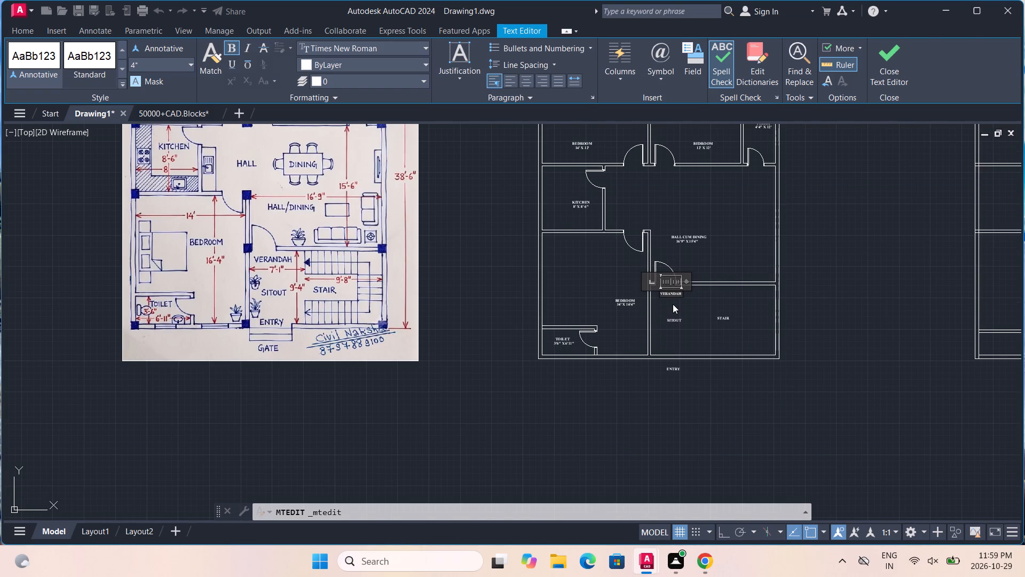
{"action": "left_click", "coordinate": [673, 304]}
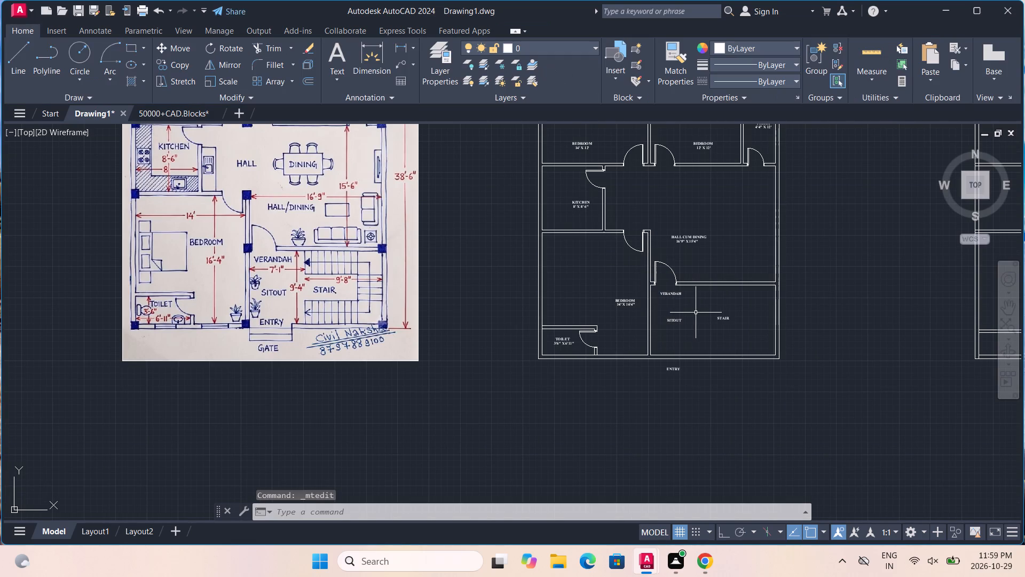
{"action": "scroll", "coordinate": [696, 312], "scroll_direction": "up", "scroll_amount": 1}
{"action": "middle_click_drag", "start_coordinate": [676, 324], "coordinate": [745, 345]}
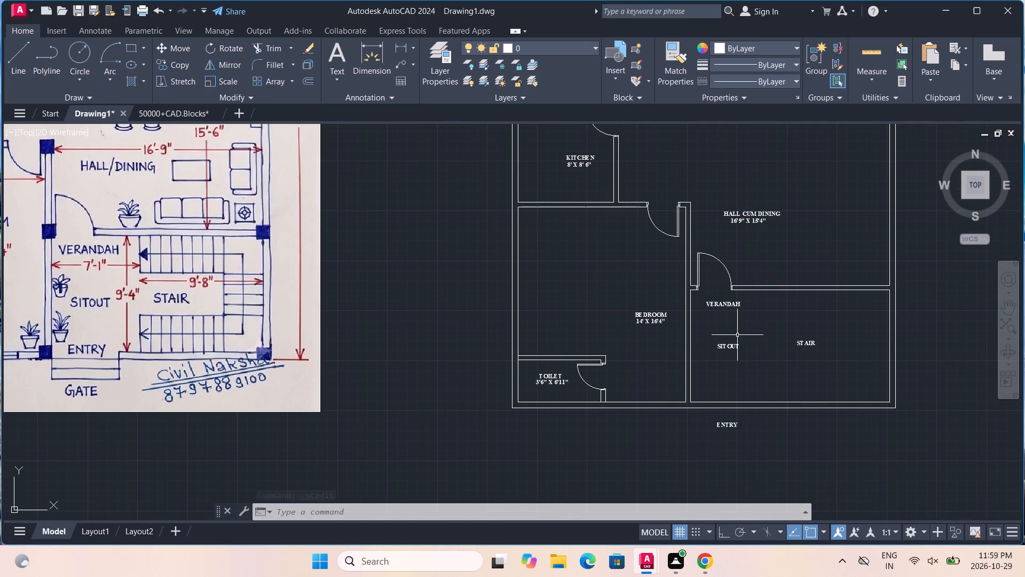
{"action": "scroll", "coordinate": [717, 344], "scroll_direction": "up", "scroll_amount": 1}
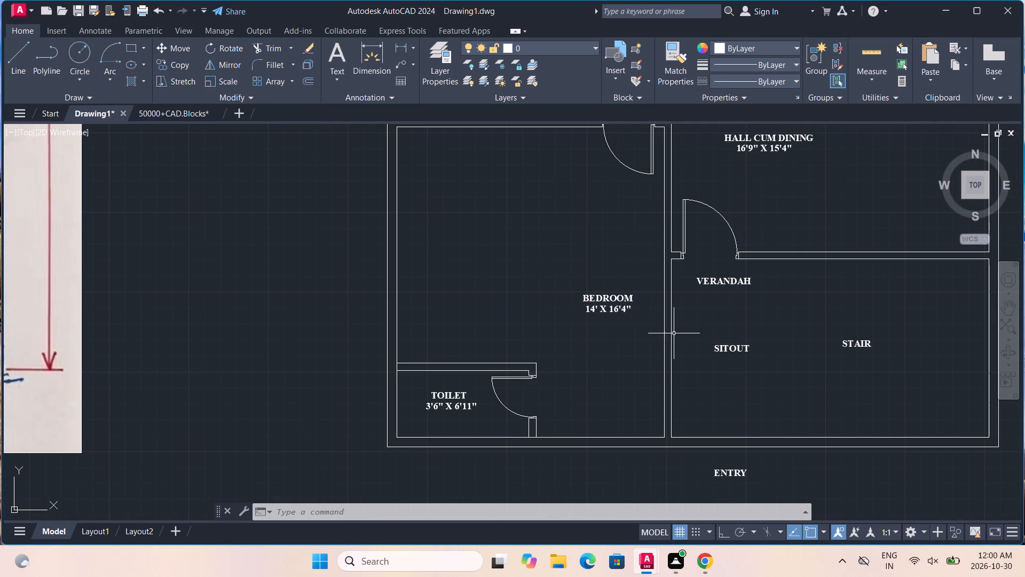
Offset the wall line between BEDROOM and SITOUT by 7'1" toward STAIR to divide the sitout from the stair area.
{"action": "type", "text": "OFF"}
{"action": "key", "text": "Return"}
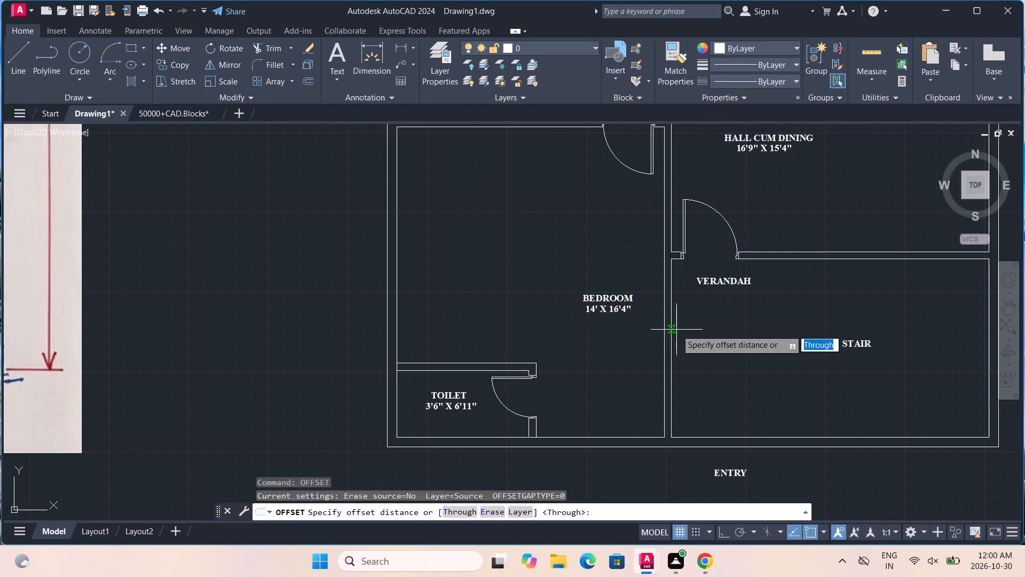
{"action": "left_click", "coordinate": [673, 331]}
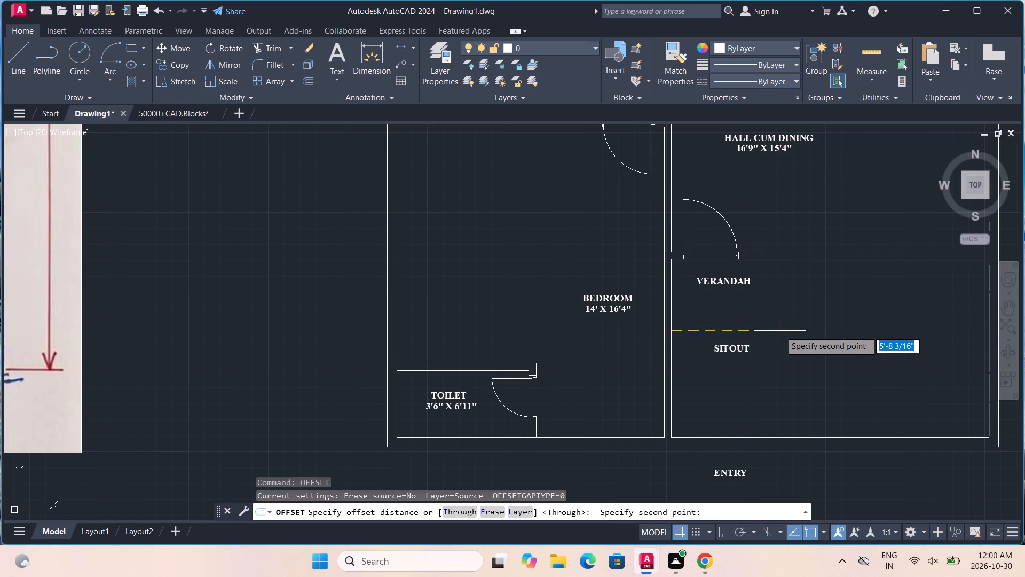
{"action": "type", "text": "7'1"}
{"action": "key", "text": "shift+quotedbl"}
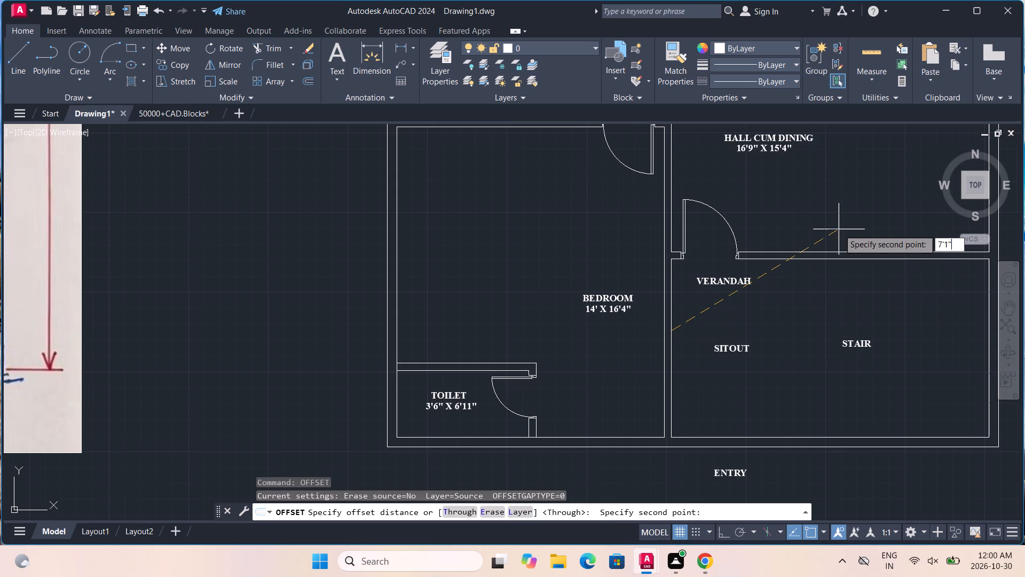
{"action": "key", "text": "Return"}
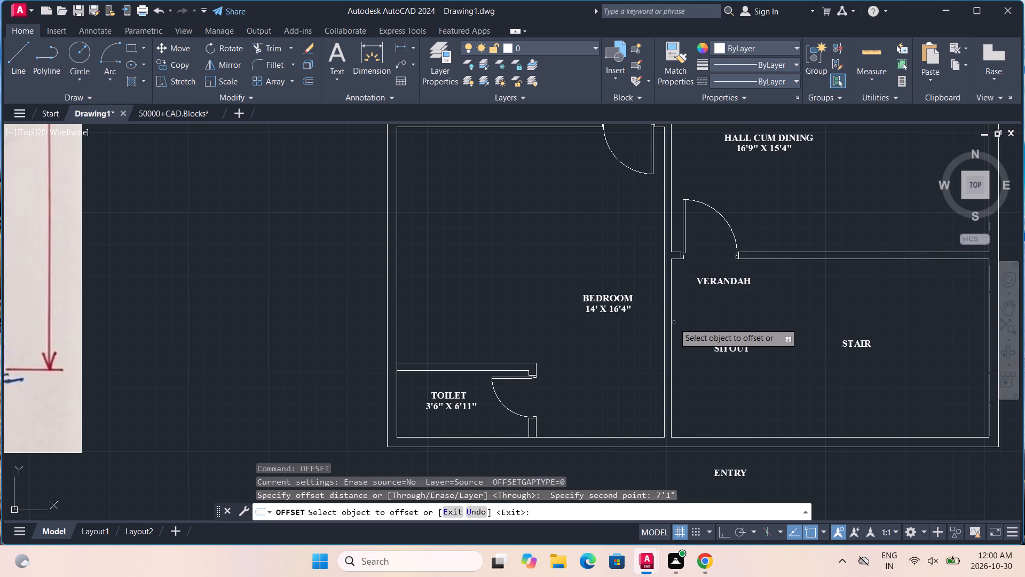
{"action": "left_click", "coordinate": [673, 326]}
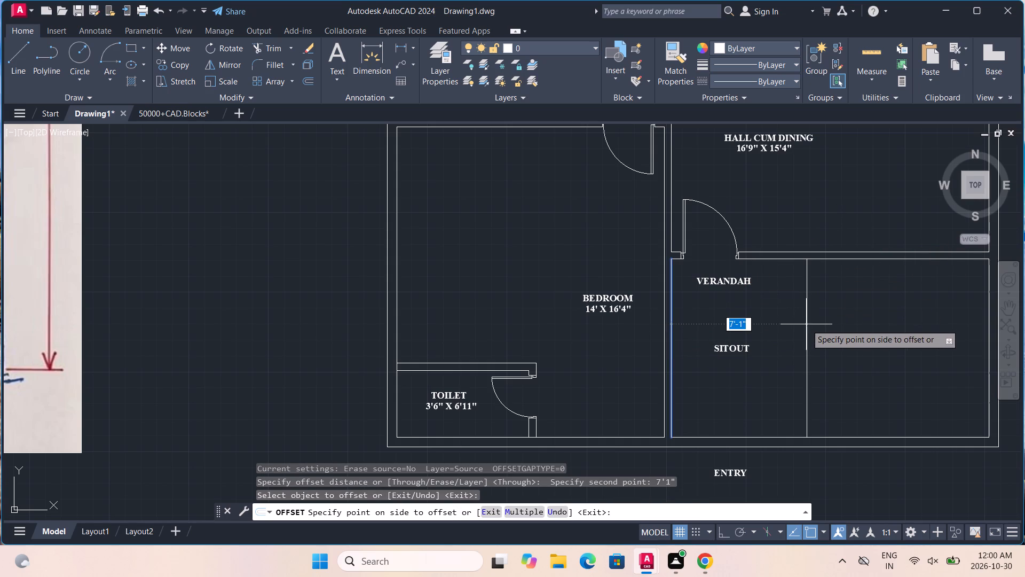
{"action": "left_click", "coordinate": [806, 324]}
{"action": "scroll", "coordinate": [806, 324], "scroll_direction": "down", "scroll_amount": 2}
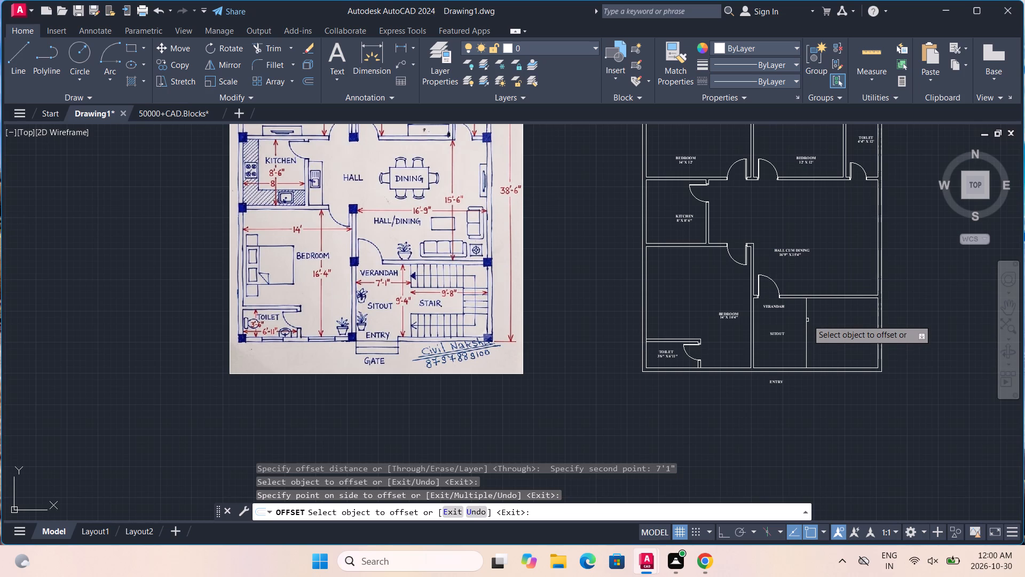
{"action": "scroll", "coordinate": [808, 316], "scroll_direction": "up", "scroll_amount": 2}
{"action": "scroll", "coordinate": [808, 316], "scroll_direction": "down", "scroll_amount": 1}
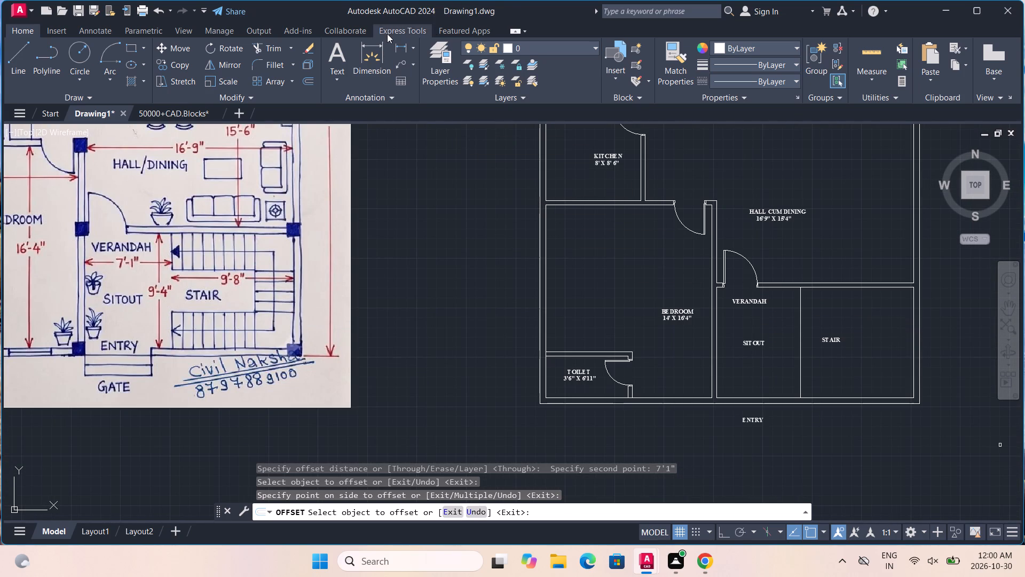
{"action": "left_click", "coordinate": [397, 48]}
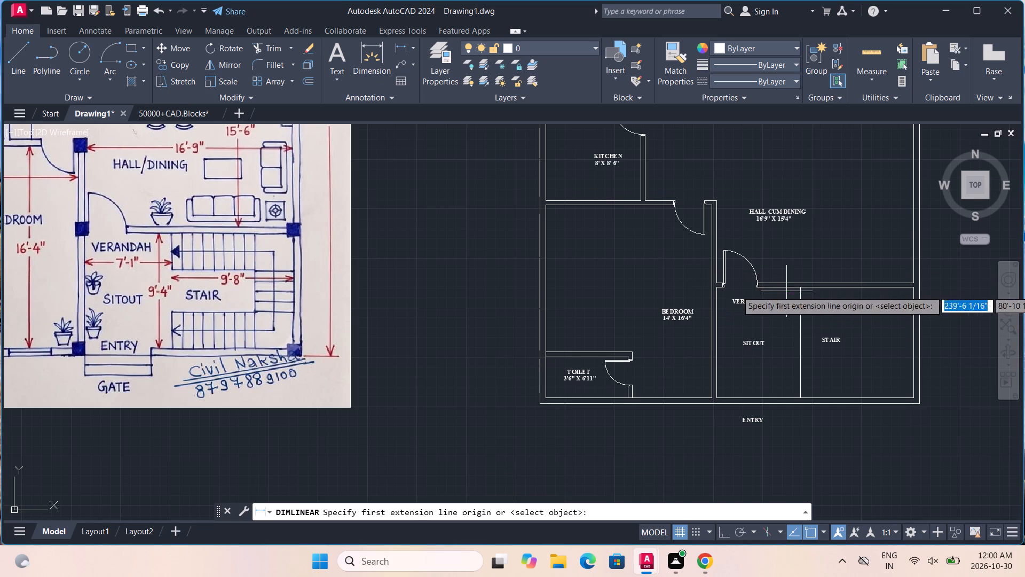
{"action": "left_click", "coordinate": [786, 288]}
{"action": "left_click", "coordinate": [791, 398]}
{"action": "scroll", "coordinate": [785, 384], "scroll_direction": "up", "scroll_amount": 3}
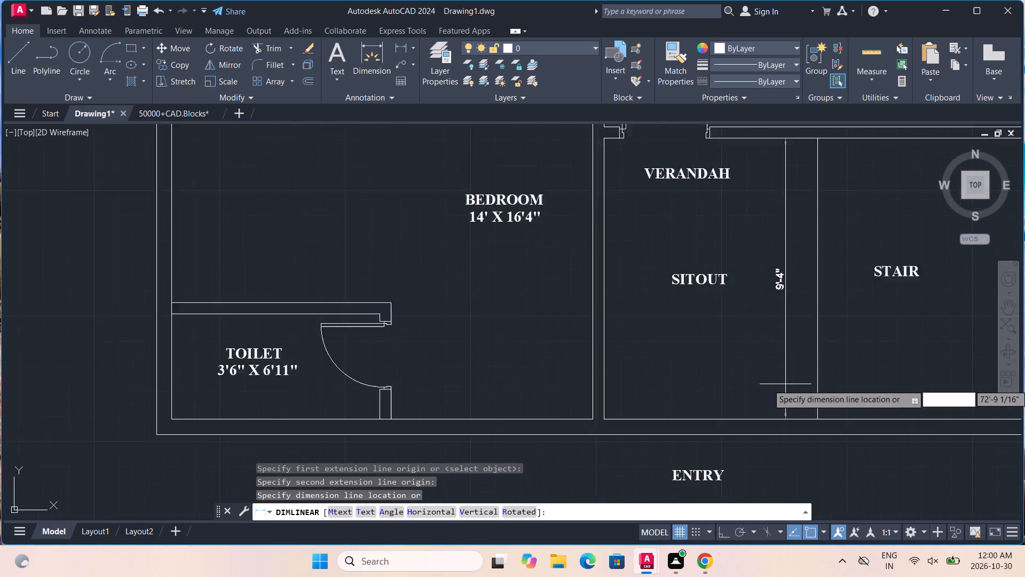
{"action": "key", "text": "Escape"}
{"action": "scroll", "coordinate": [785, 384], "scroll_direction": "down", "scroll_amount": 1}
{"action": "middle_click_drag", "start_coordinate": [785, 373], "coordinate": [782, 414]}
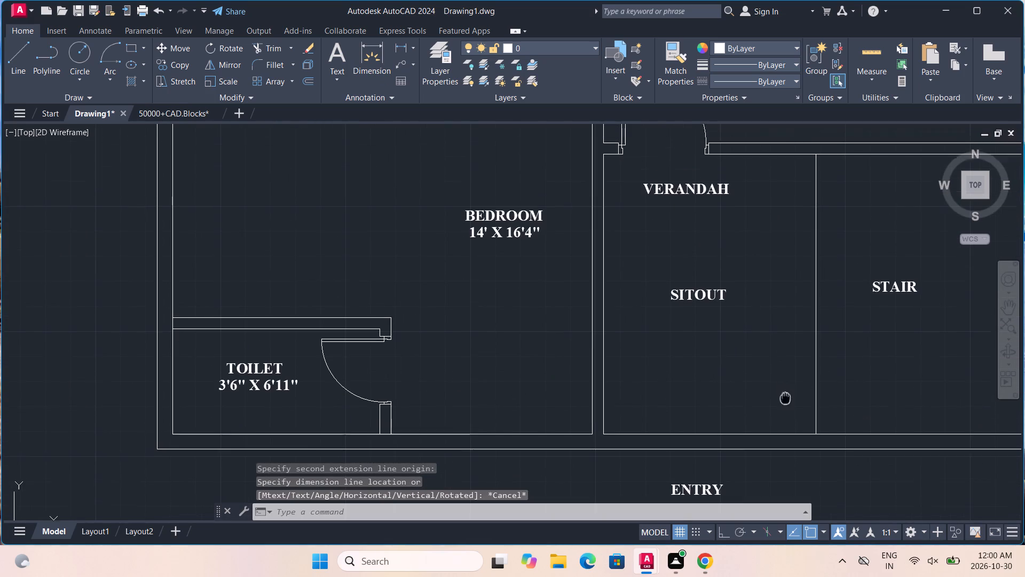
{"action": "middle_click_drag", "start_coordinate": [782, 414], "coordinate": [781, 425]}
Add a vertical linear dimension of the new dividing line's length, placed between SITOUT and the line.
{"action": "left_click", "coordinate": [406, 46]}
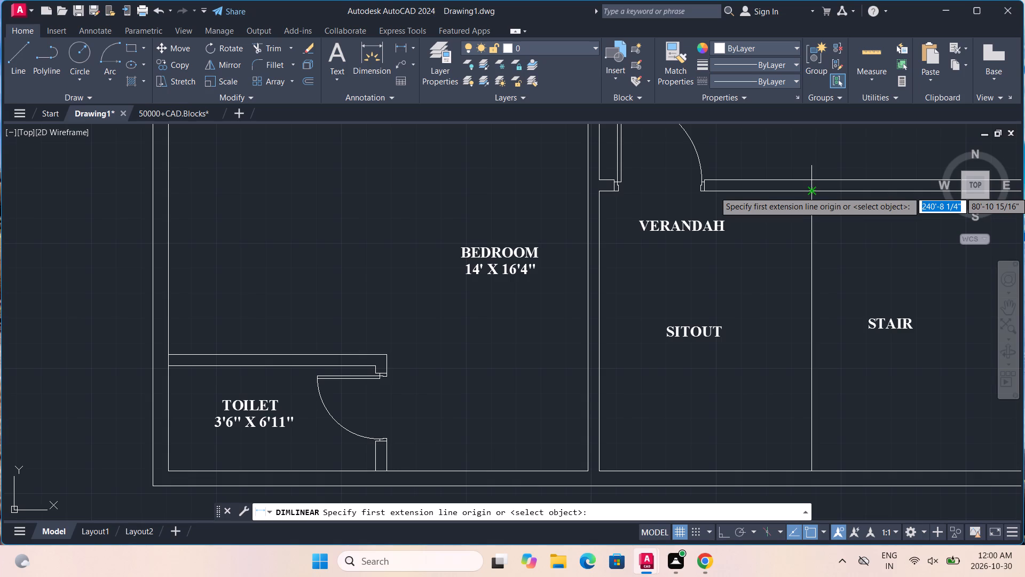
{"action": "scroll", "coordinate": [813, 191], "scroll_direction": "up", "scroll_amount": 4}
{"action": "left_click", "coordinate": [780, 194]}
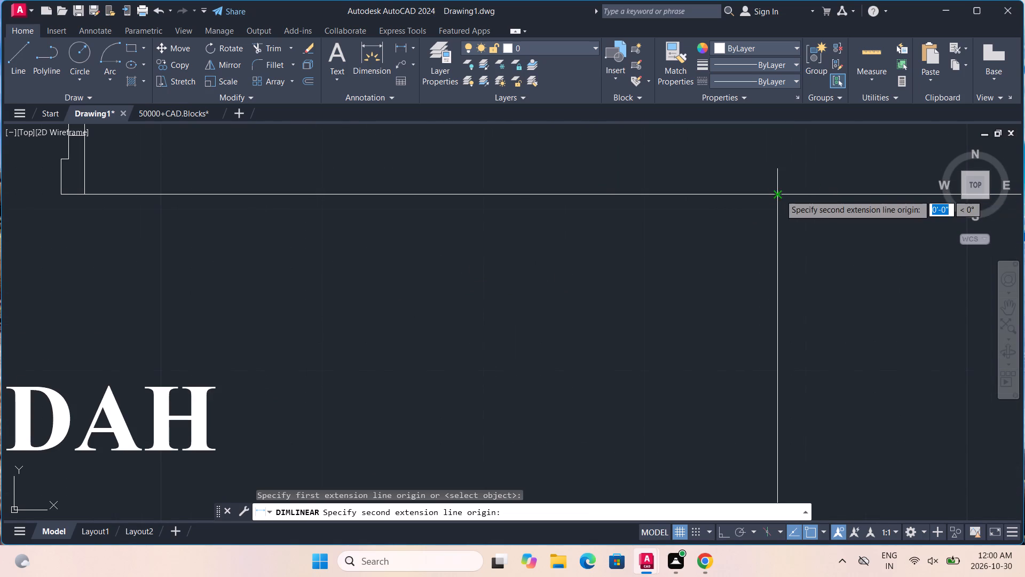
{"action": "scroll", "coordinate": [780, 194], "scroll_direction": "down", "scroll_amount": 5}
{"action": "scroll", "coordinate": [778, 368], "scroll_direction": "up", "scroll_amount": 6}
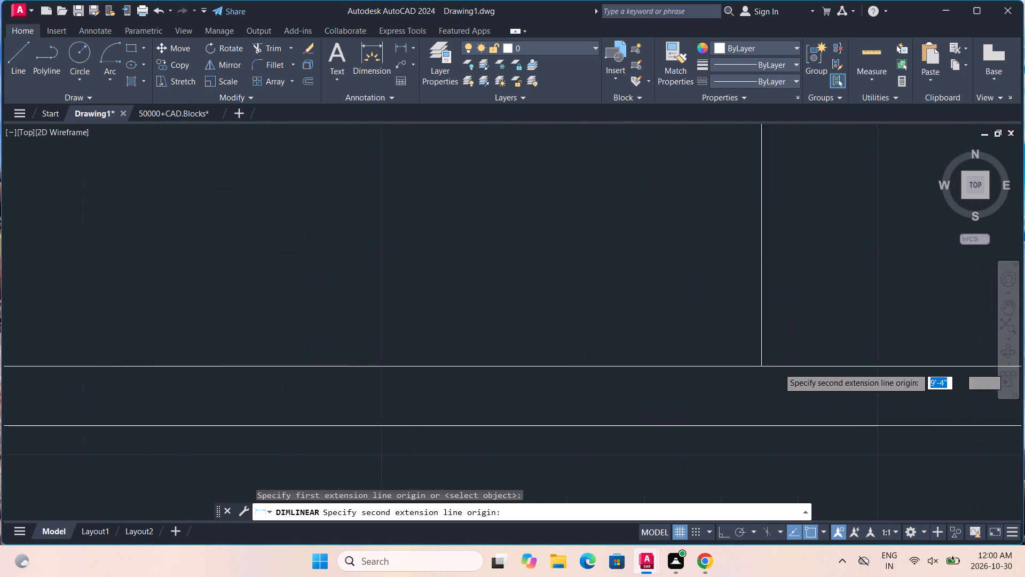
{"action": "left_click", "coordinate": [749, 368]}
{"action": "scroll", "coordinate": [658, 363], "scroll_direction": "down", "scroll_amount": 5}
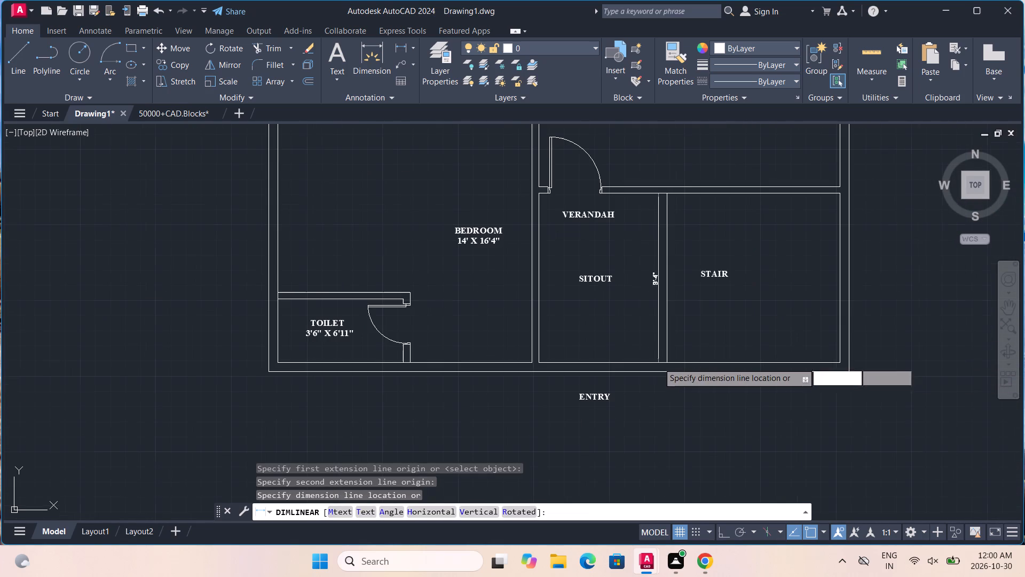
{"action": "left_click", "coordinate": [644, 340]}
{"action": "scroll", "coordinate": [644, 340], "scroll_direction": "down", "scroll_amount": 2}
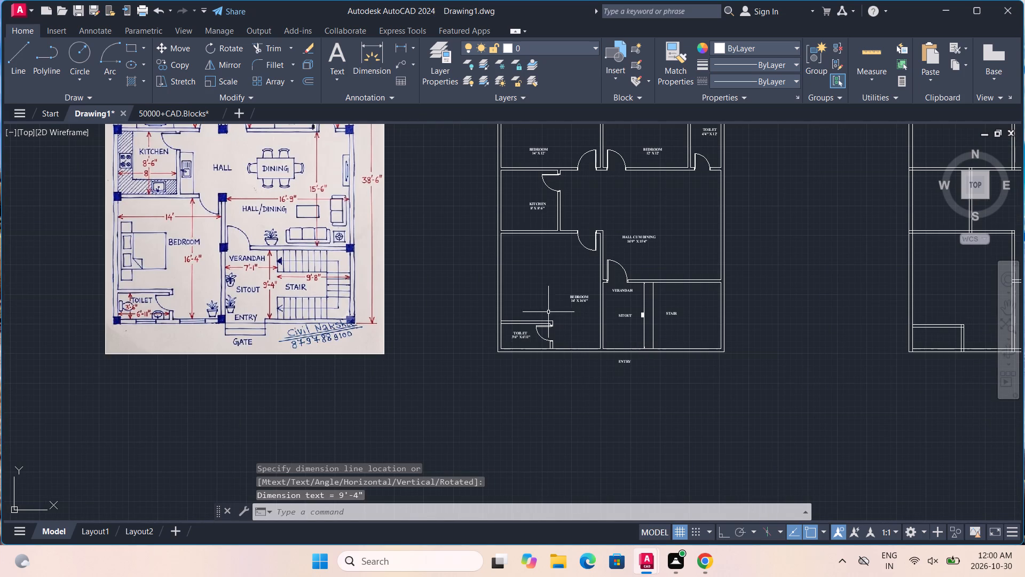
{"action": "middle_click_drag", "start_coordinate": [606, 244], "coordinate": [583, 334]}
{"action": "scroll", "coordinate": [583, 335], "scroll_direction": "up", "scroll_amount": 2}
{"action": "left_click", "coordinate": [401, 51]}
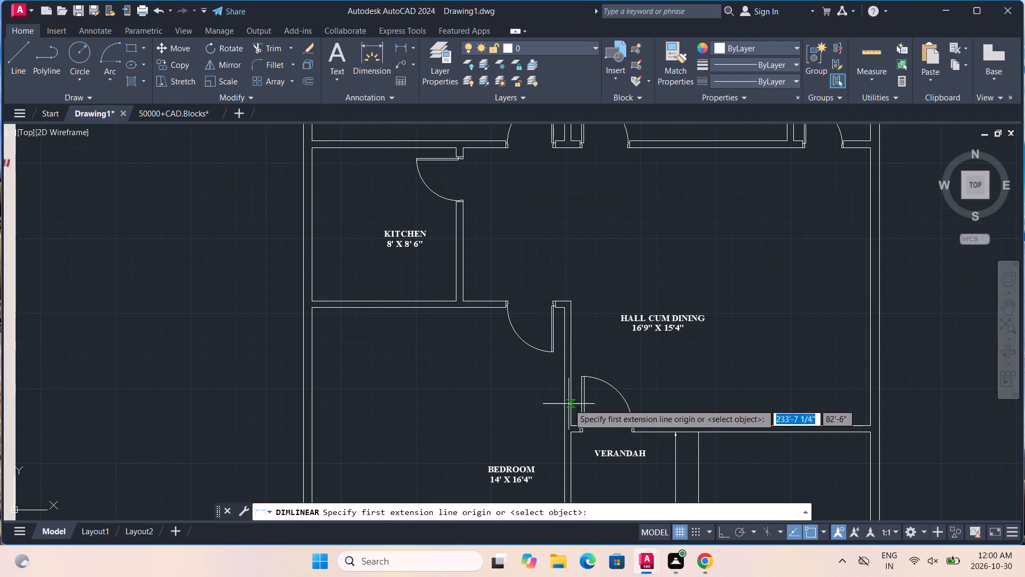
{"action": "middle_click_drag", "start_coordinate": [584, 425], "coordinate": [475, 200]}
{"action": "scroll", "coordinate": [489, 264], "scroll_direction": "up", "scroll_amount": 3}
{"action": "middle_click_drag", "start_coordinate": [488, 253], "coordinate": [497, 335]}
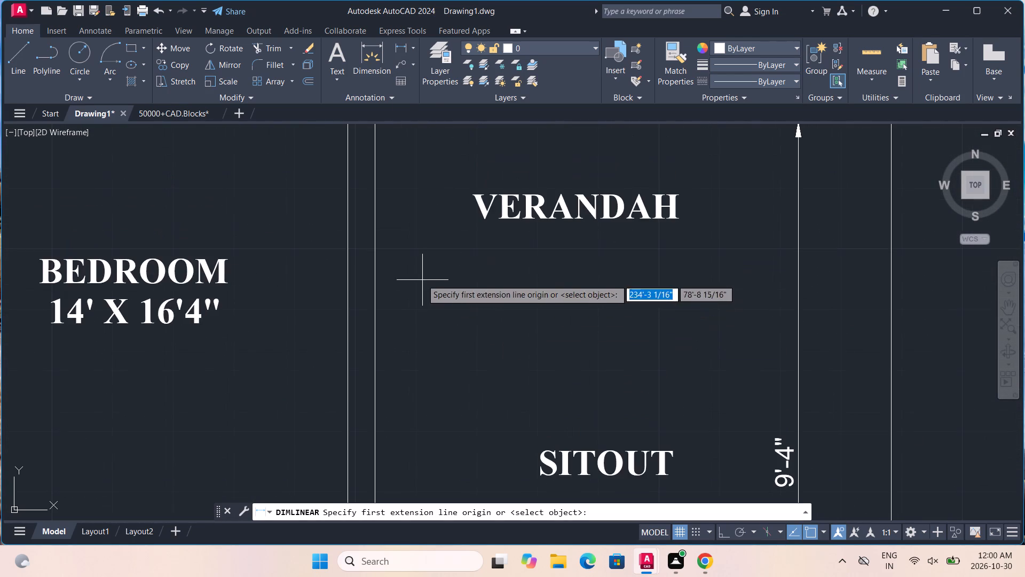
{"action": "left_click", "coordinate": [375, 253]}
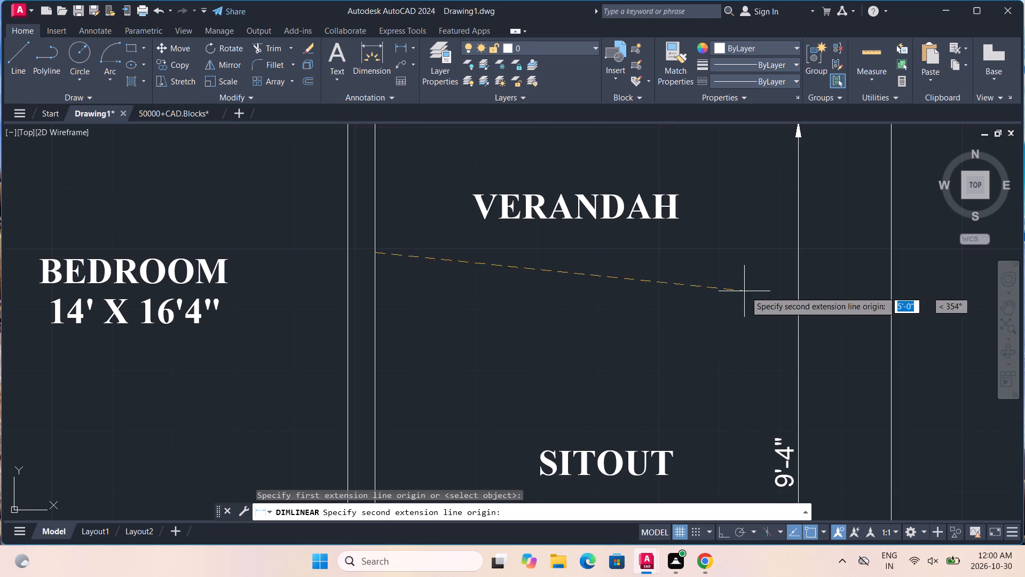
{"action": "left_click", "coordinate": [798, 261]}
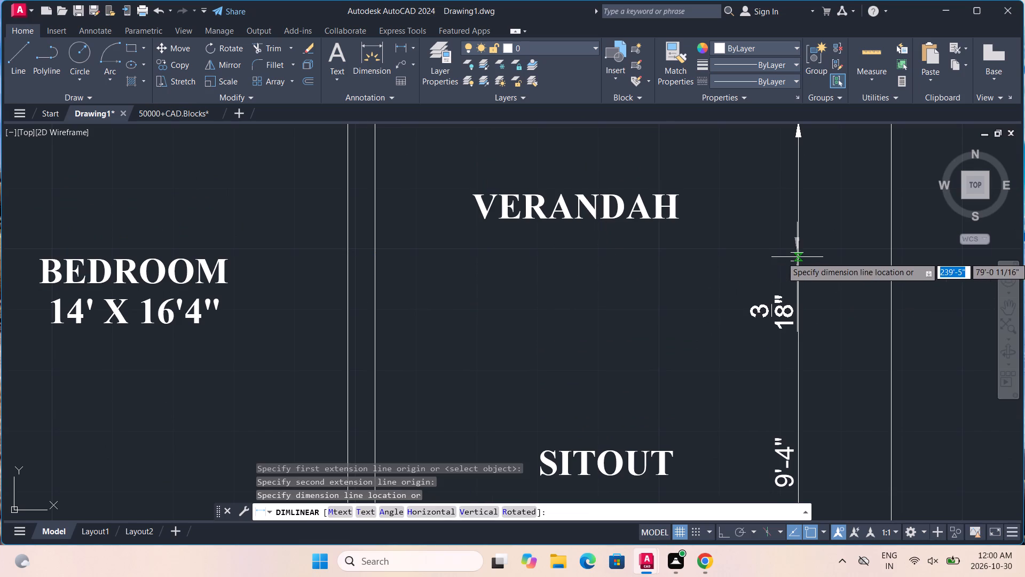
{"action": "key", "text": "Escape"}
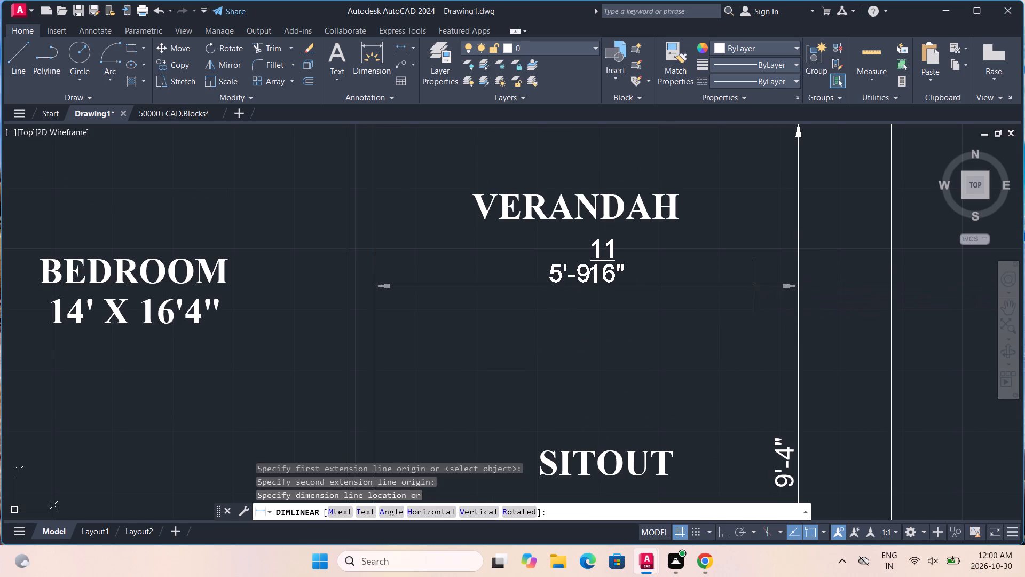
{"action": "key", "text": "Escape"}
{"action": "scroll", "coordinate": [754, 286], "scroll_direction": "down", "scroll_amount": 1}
Add a horizontal linear dimension from the BEDROOM-side wall face to the new dividing line, placed just below VERANDAH.
{"action": "left_click", "coordinate": [401, 48]}
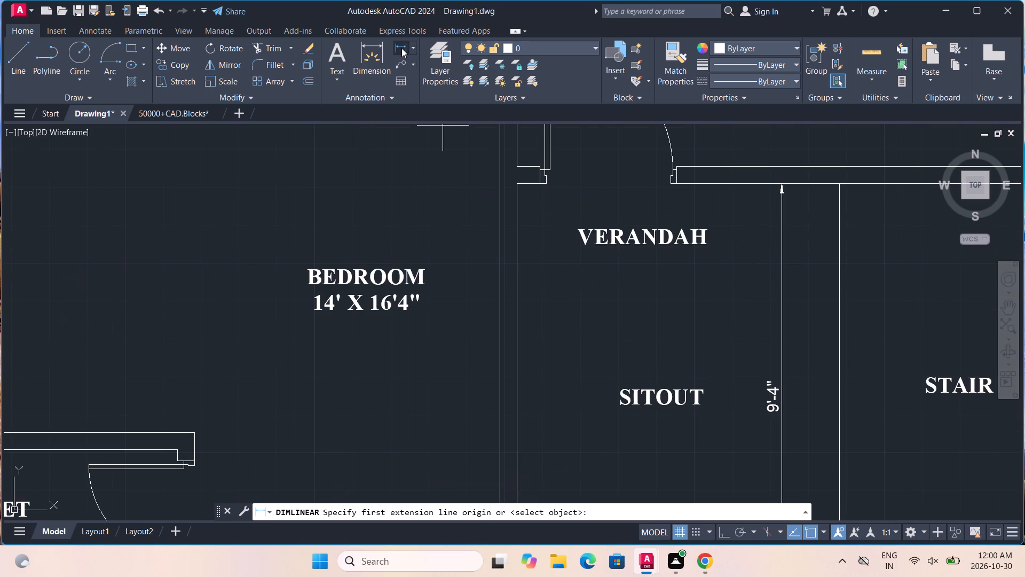
{"action": "left_click", "coordinate": [516, 283]}
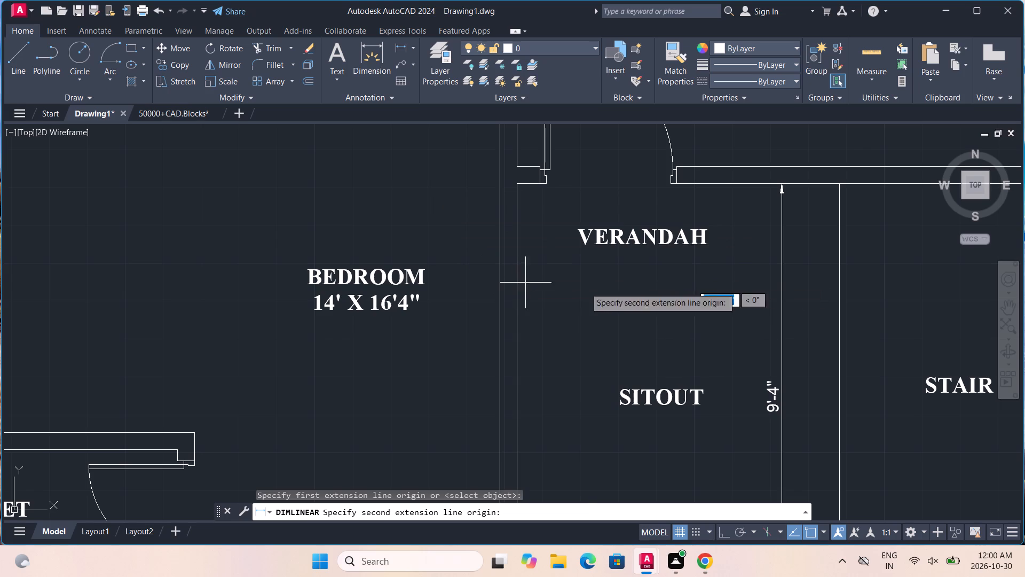
{"action": "left_click", "coordinate": [841, 288]}
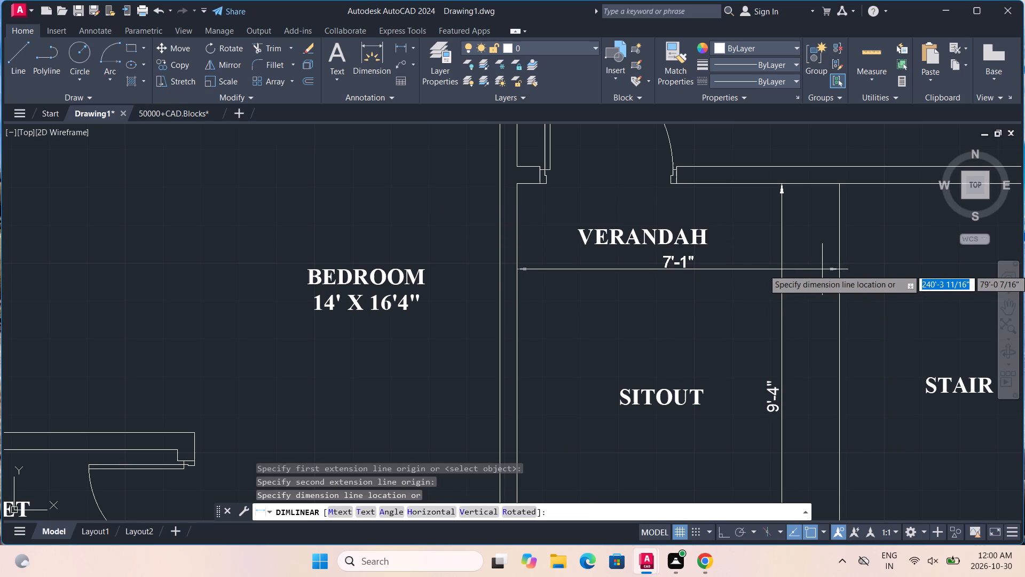
{"action": "left_click", "coordinate": [822, 276]}
{"action": "scroll", "coordinate": [822, 276], "scroll_direction": "down", "scroll_amount": 2}
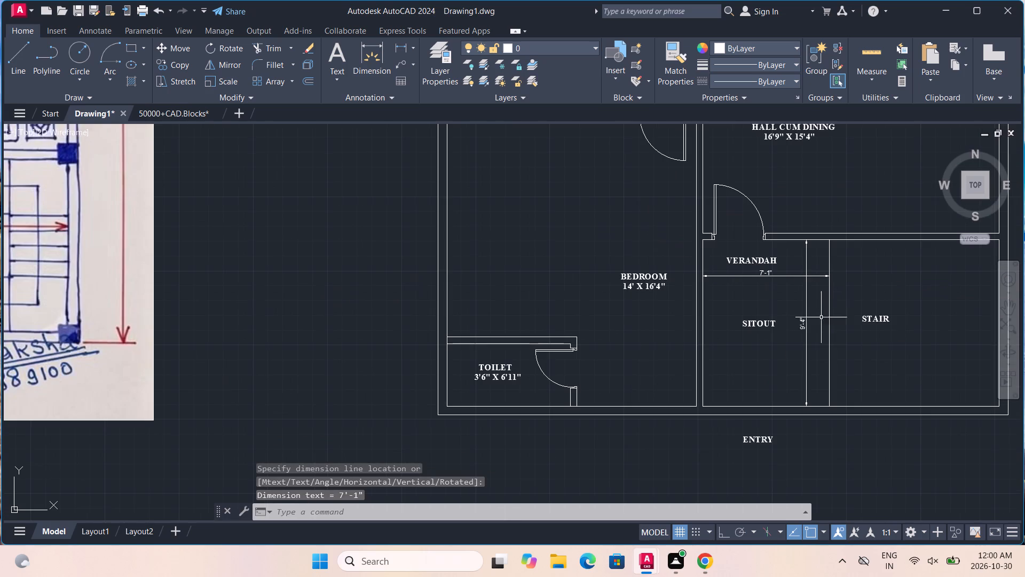
{"action": "key", "text": "Escape"}
{"action": "key", "text": "Escape"}
{"action": "key", "text": "Escape"}
Move the SITOUT label slightly toward the BEDROOM wall, clear of the vertical dimension.
{"action": "key", "text": "m"}
{"action": "key", "text": "Return"}
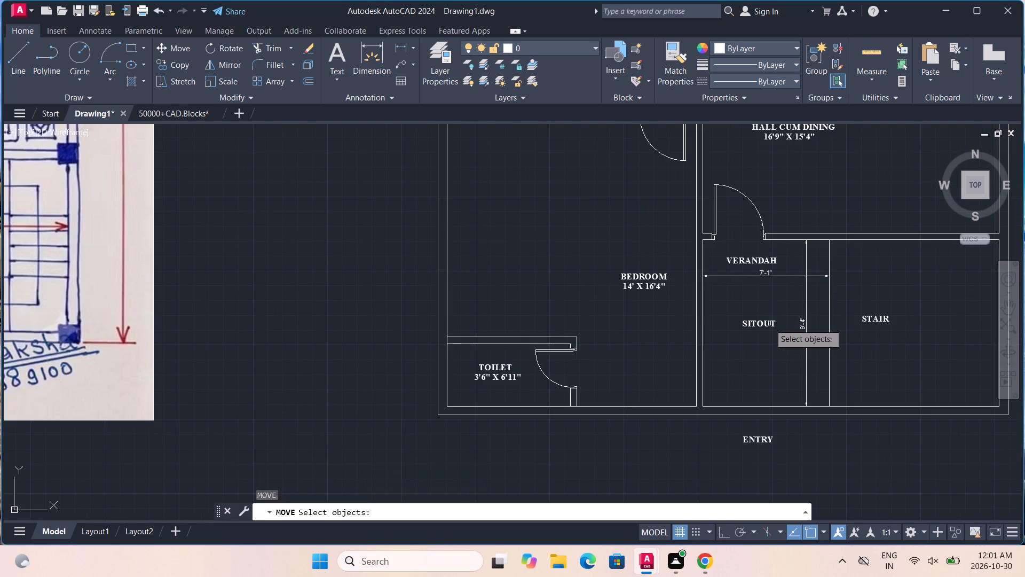
{"action": "left_click", "coordinate": [769, 324]}
{"action": "key", "text": "Return"}
{"action": "left_click", "coordinate": [769, 324]}
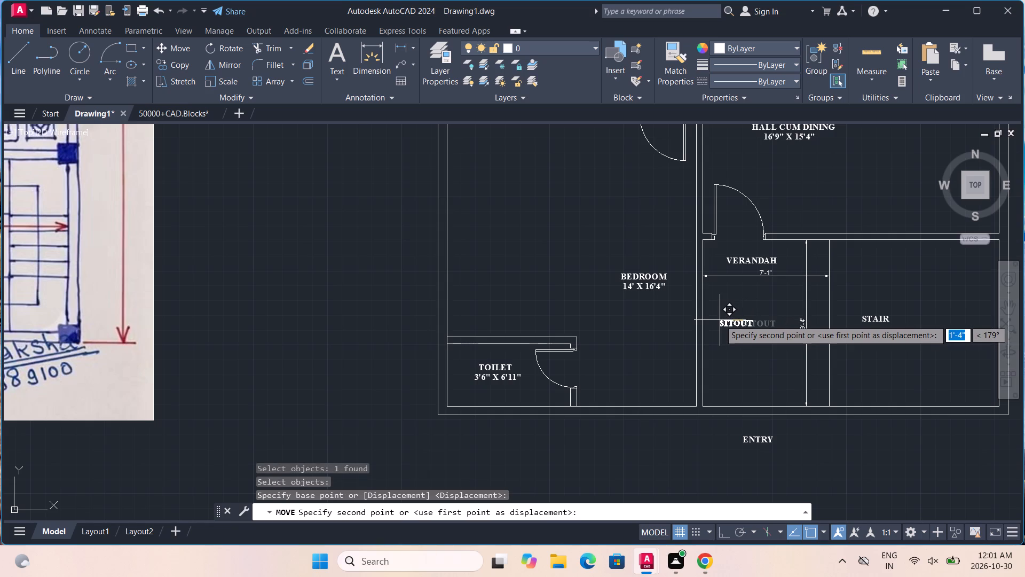
{"action": "left_click", "coordinate": [727, 319]}
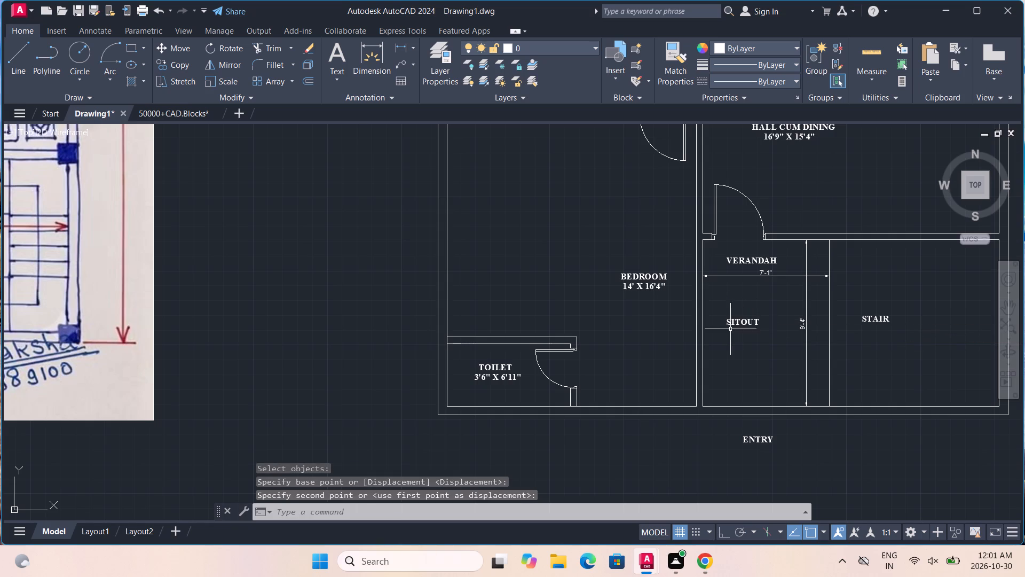
Move the ENTRY label farther below the plan's bottom wall and slightly toward the BEDROOM side.
{"action": "middle_click_drag", "start_coordinate": [770, 434], "coordinate": [773, 344]}
{"action": "left_click", "coordinate": [768, 348]}
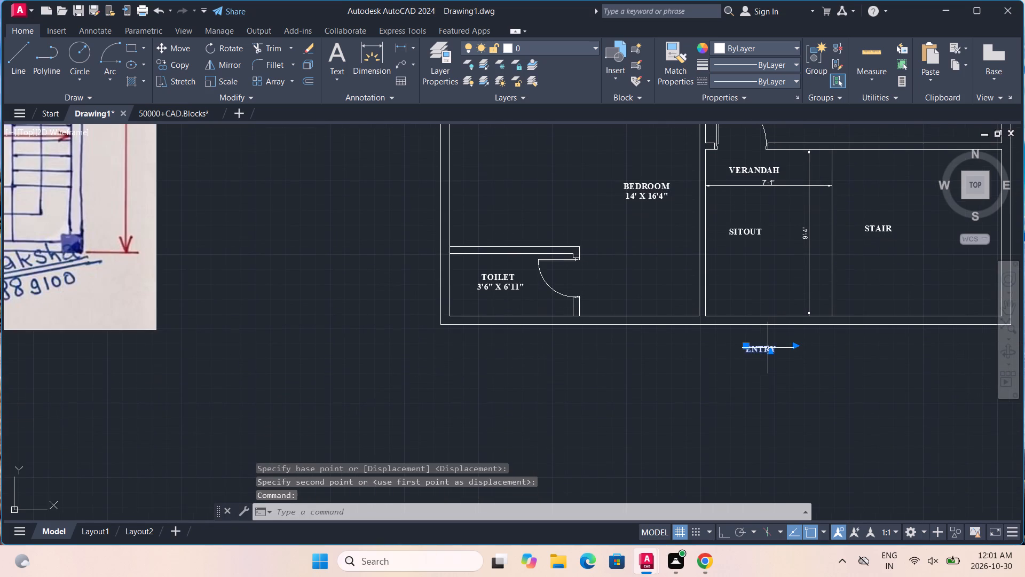
{"action": "key", "text": "m"}
{"action": "key", "text": "Return"}
{"action": "left_click", "coordinate": [768, 348]}
{"action": "left_click", "coordinate": [738, 390]}
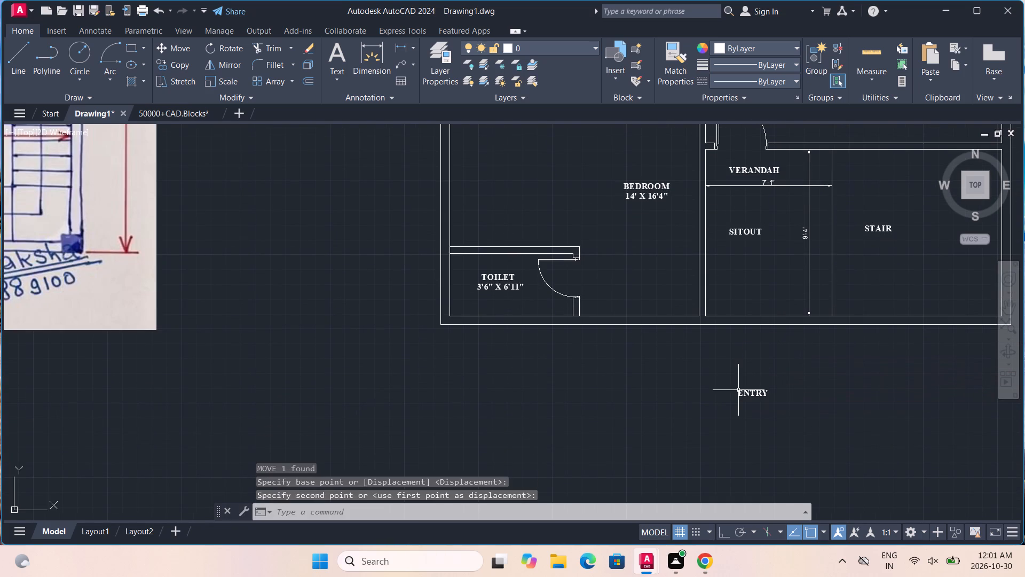
{"action": "key", "text": "Escape"}
{"action": "key", "text": "Escape"}
Extend the wall line on SITOUT's BEDROOM side down to the outer line of the plan's bottom wall.
{"action": "scroll", "coordinate": [737, 376], "scroll_direction": "up", "scroll_amount": 1}
{"action": "middle_click_drag", "start_coordinate": [737, 355], "coordinate": [708, 428]}
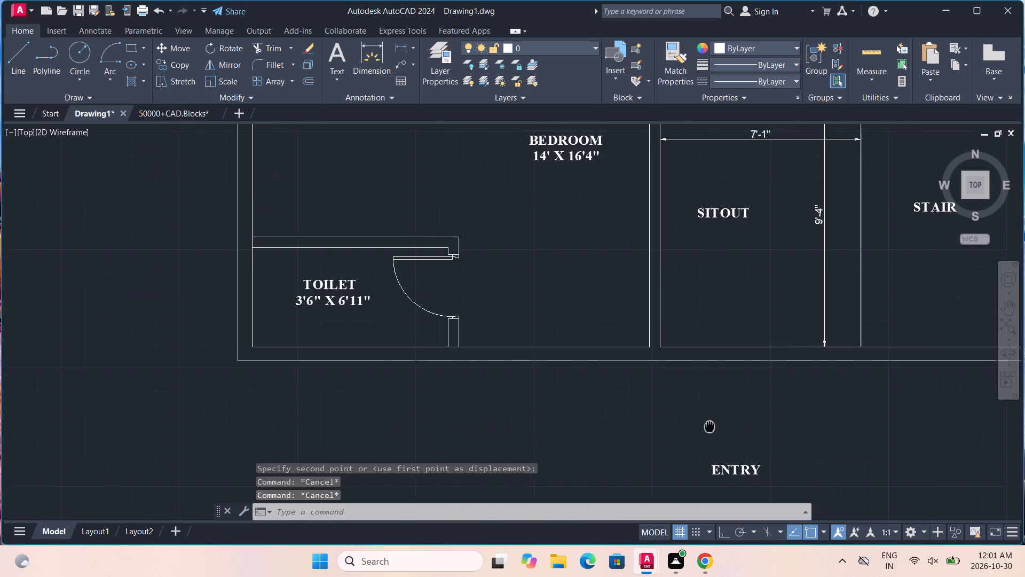
{"action": "scroll", "coordinate": [705, 423], "scroll_direction": "up", "scroll_amount": 2}
{"action": "type", "text": "EX"}
{"action": "key", "text": "Return"}
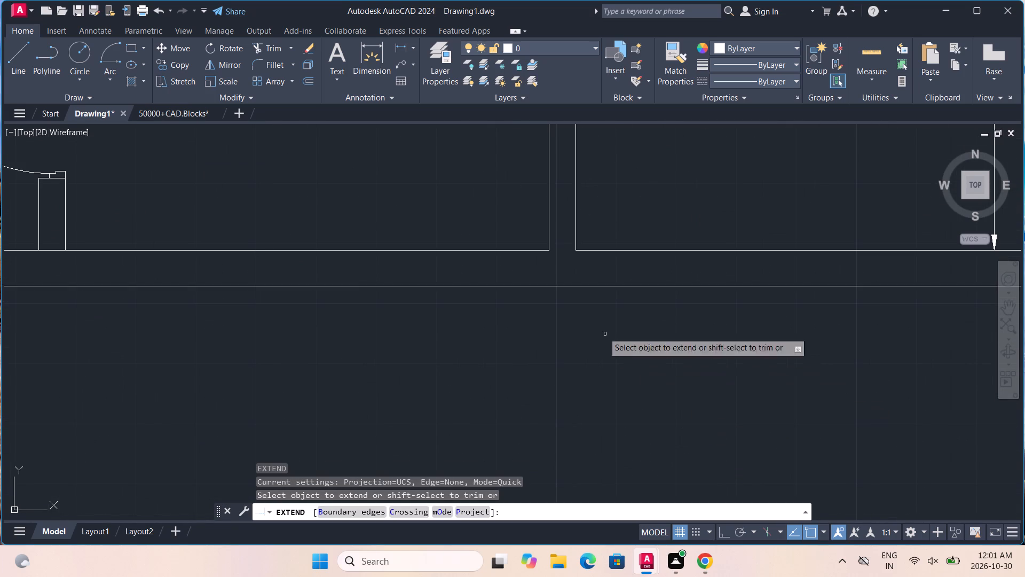
{"action": "left_click", "coordinate": [577, 235]}
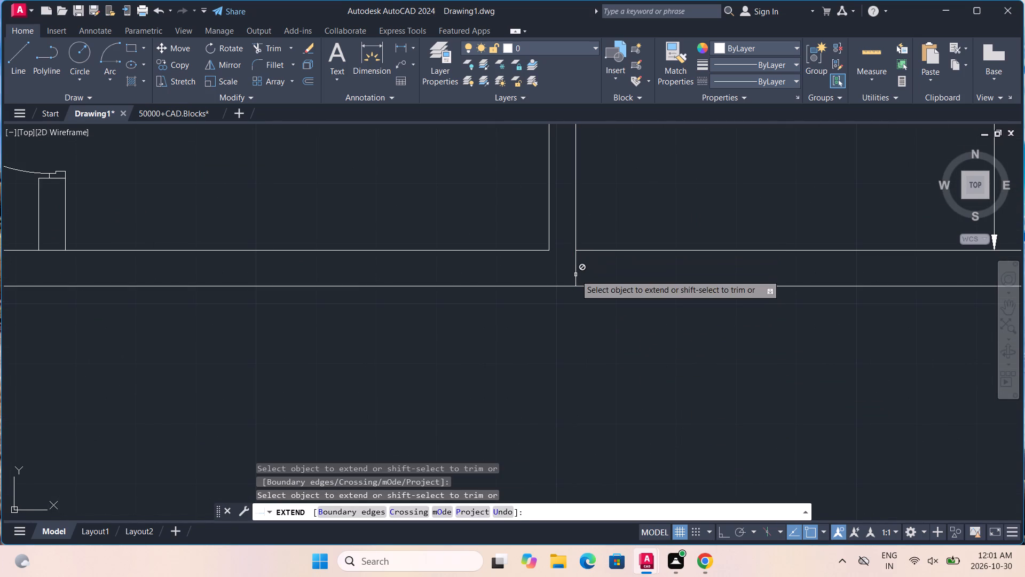
{"action": "key", "text": "Escape"}
{"action": "key", "text": "Escape"}
{"action": "scroll", "coordinate": [603, 288], "scroll_direction": "down", "scroll_amount": 2}
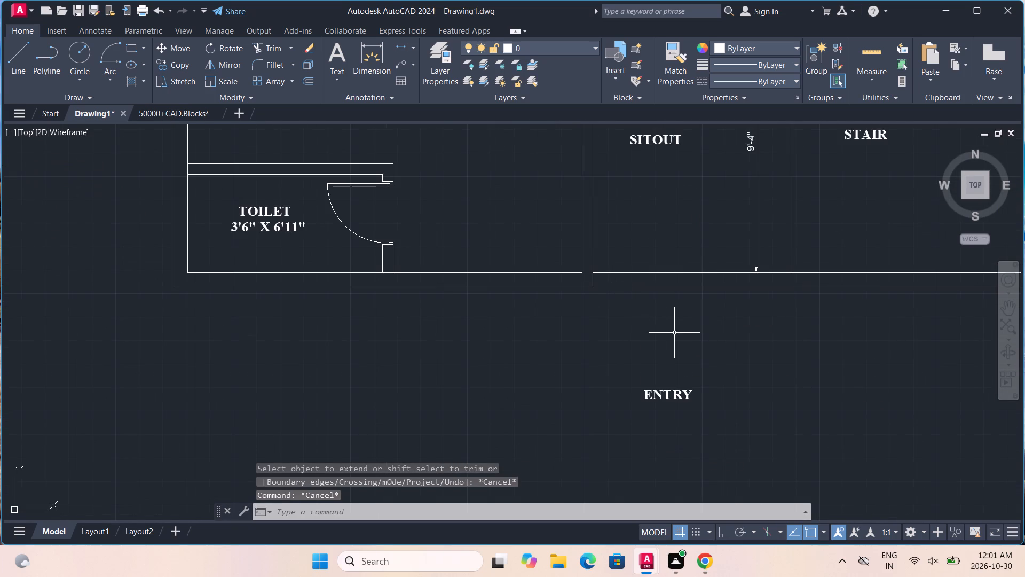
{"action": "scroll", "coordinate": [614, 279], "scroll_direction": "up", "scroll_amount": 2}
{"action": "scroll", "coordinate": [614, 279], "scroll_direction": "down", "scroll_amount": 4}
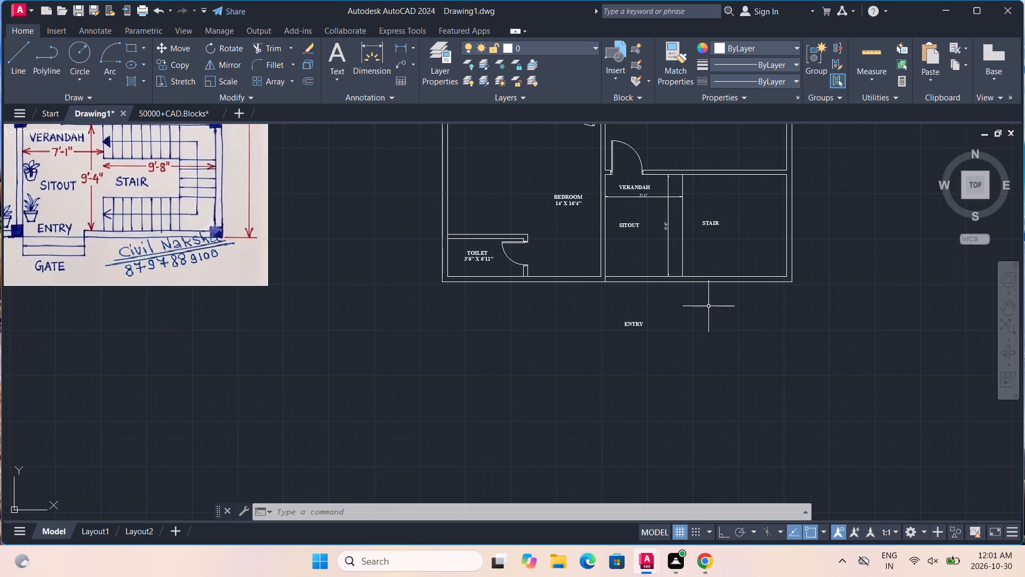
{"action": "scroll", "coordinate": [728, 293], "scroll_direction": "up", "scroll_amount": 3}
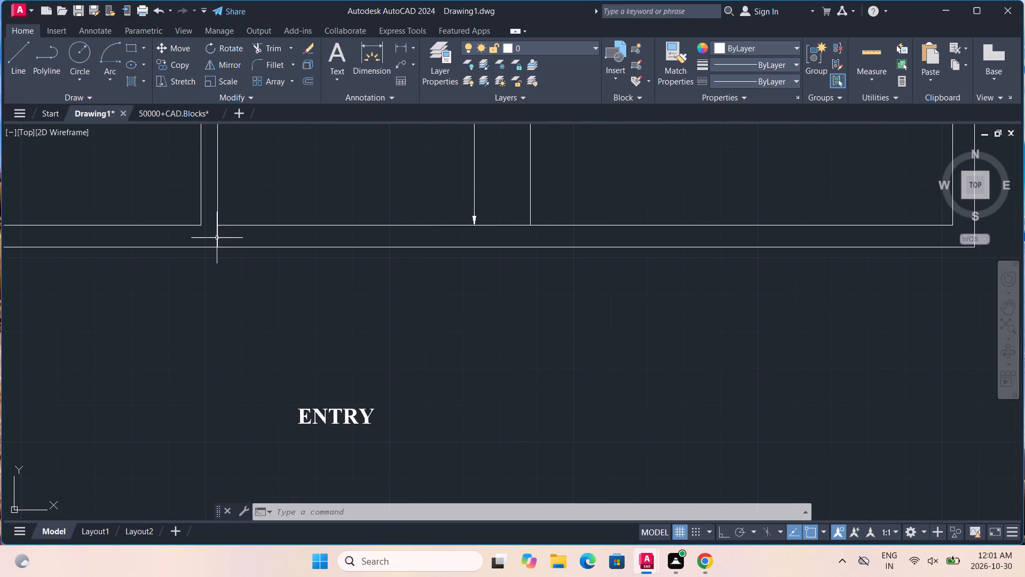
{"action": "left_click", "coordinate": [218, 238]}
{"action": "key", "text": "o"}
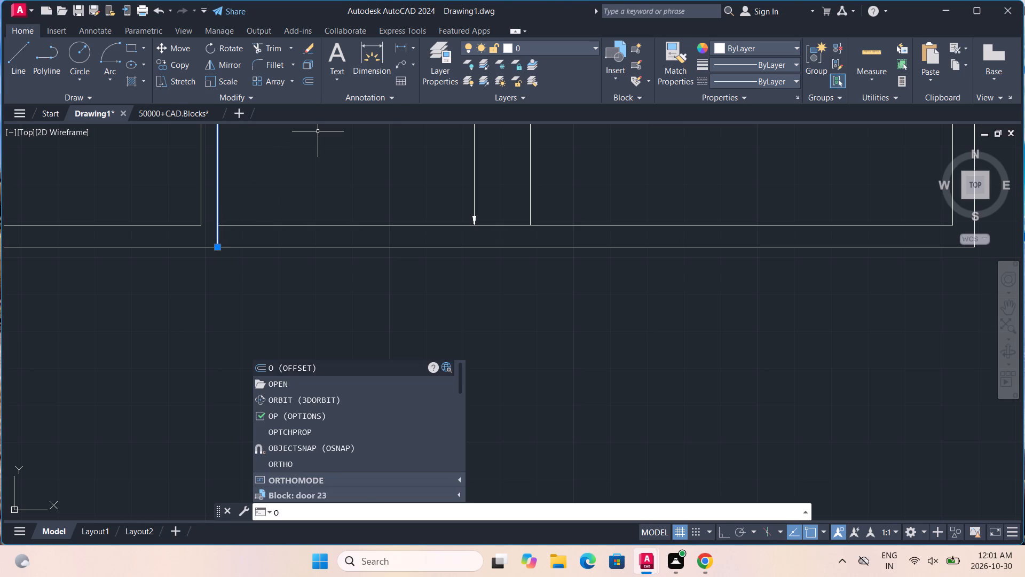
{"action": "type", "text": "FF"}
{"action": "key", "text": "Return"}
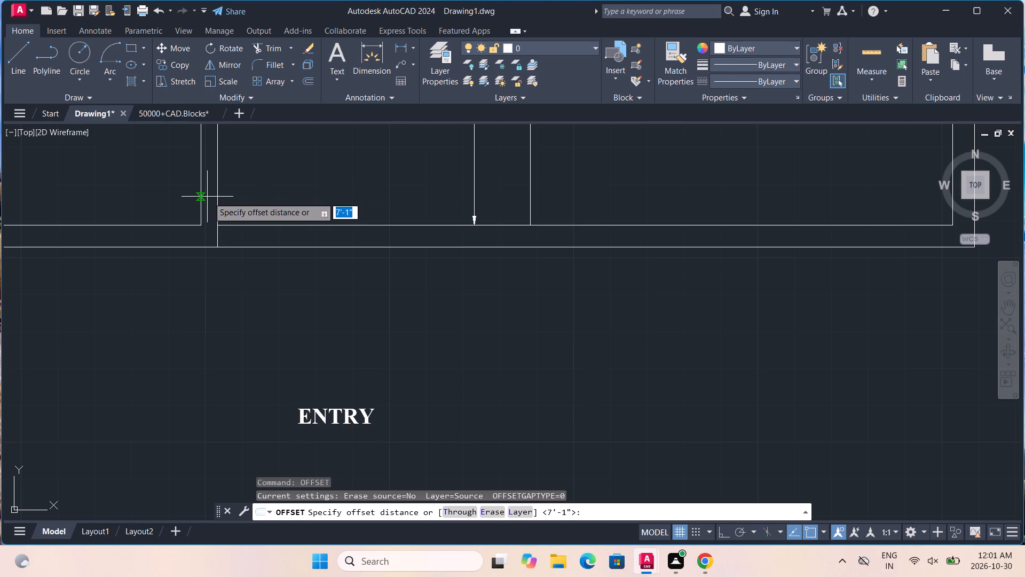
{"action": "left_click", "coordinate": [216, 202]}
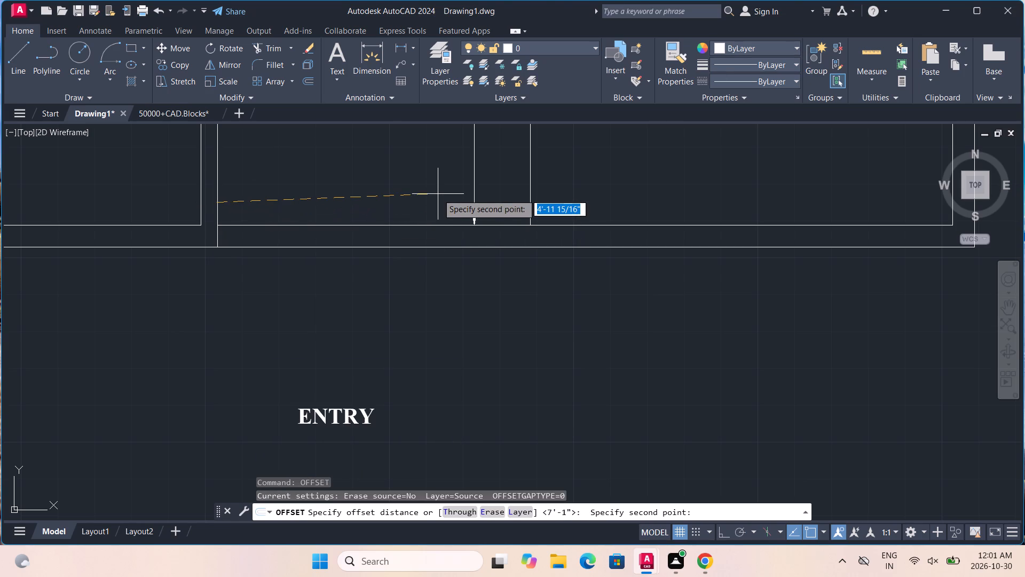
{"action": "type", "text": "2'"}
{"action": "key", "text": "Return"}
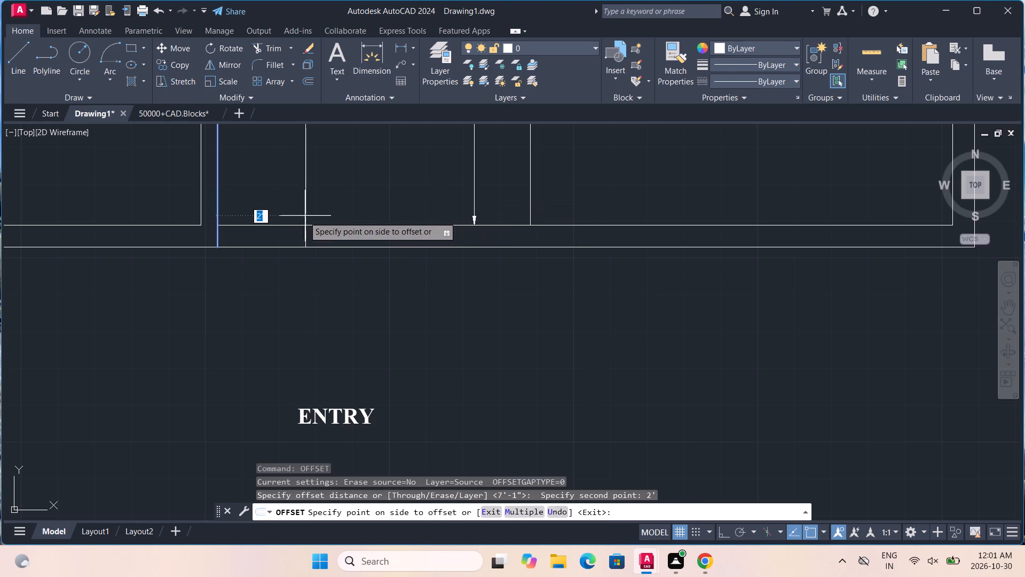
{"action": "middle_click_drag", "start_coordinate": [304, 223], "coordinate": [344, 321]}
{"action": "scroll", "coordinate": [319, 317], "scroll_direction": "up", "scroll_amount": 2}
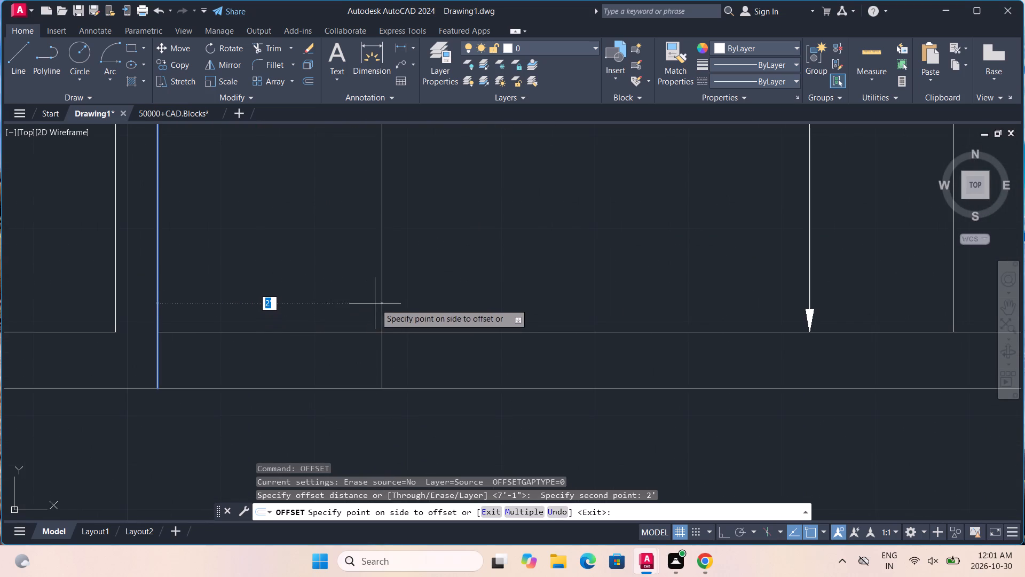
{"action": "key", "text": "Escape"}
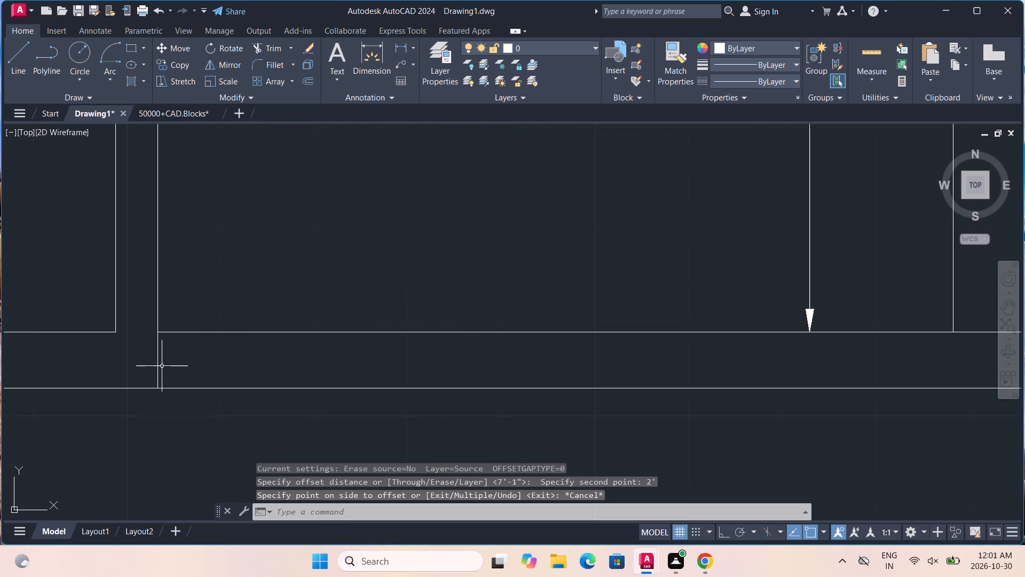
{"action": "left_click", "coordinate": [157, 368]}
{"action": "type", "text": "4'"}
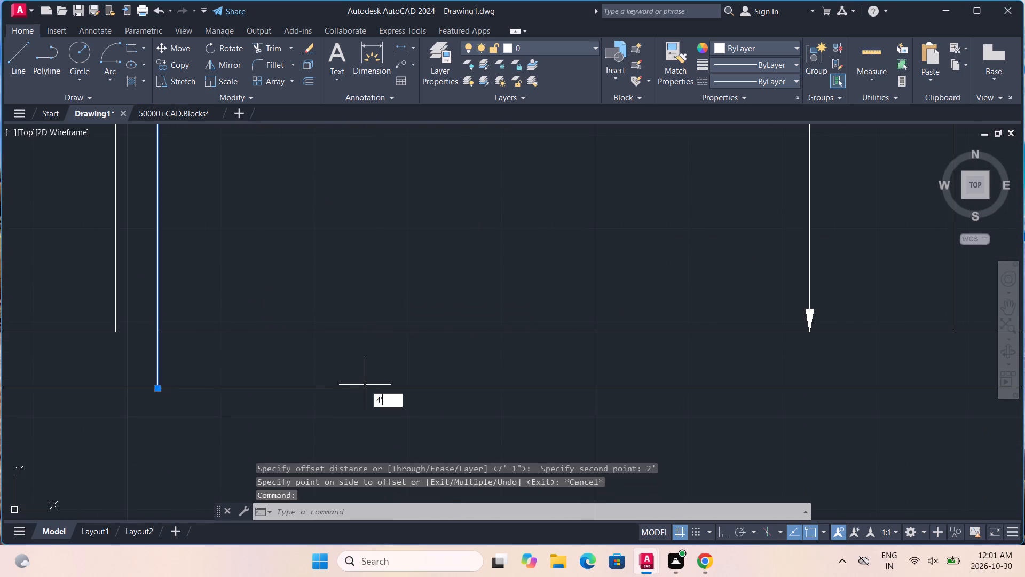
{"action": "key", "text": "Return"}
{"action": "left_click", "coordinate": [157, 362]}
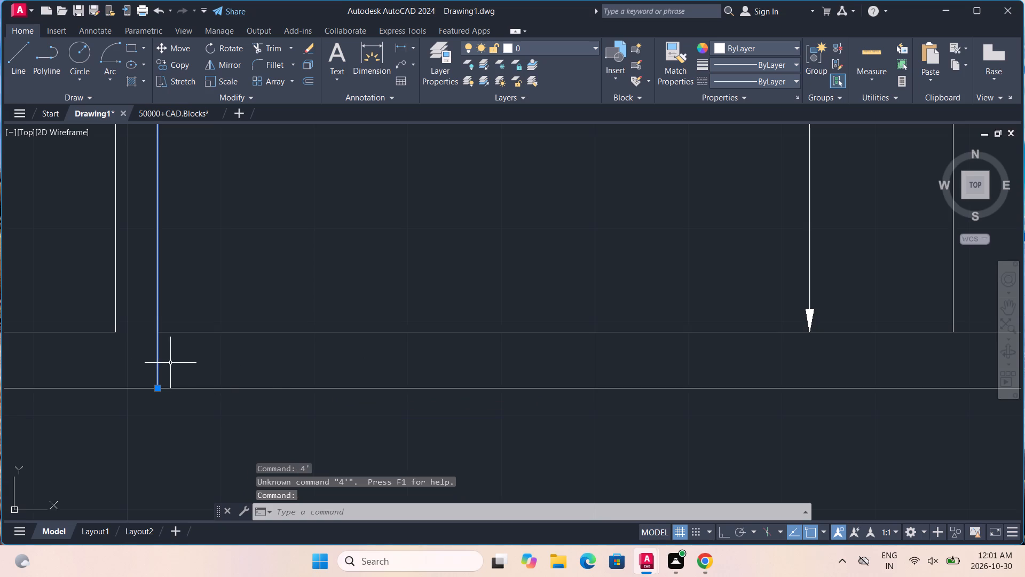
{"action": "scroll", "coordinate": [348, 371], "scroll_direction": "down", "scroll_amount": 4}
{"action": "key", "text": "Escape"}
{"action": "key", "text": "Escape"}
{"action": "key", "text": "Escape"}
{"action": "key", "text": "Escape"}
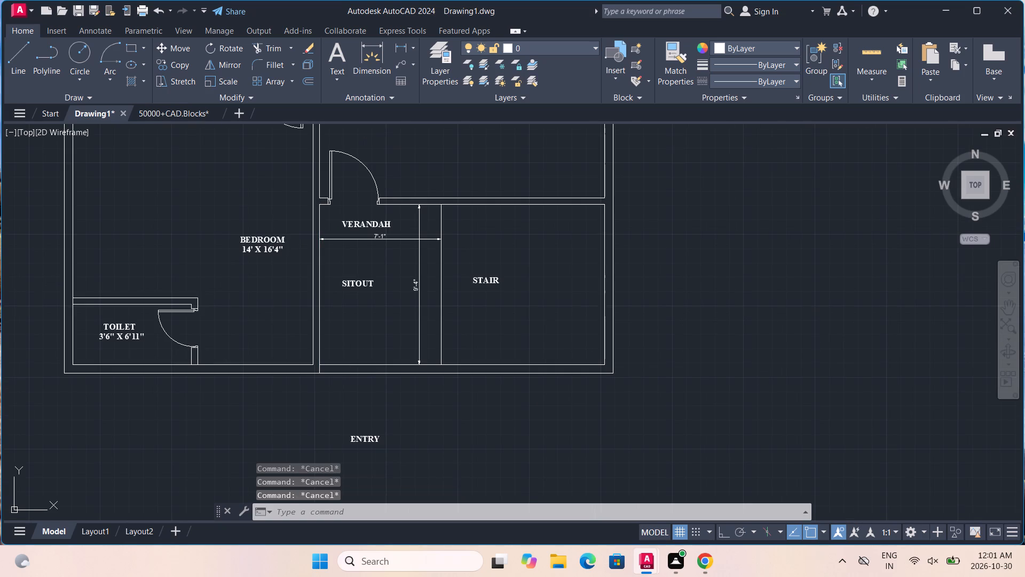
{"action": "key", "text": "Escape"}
Offset the wall line on SITOUT's BEDROOM side by 4' toward STAIR.
{"action": "type", "text": "OFF"}
{"action": "key", "text": "Return"}
{"action": "scroll", "coordinate": [332, 381], "scroll_direction": "up", "scroll_amount": 3}
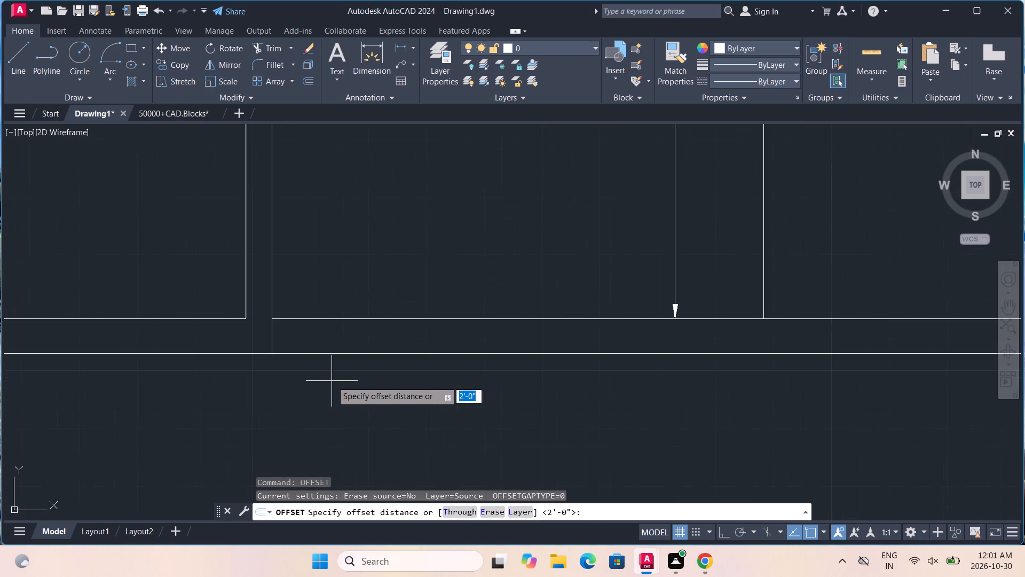
{"action": "left_click", "coordinate": [275, 338]}
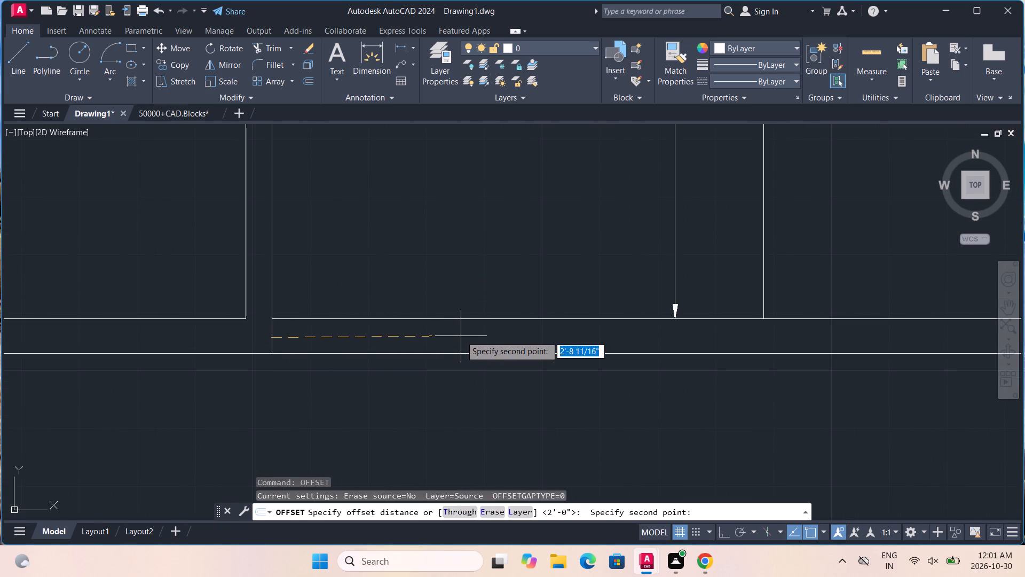
{"action": "type", "text": "4'"}
{"action": "key", "text": "Return"}
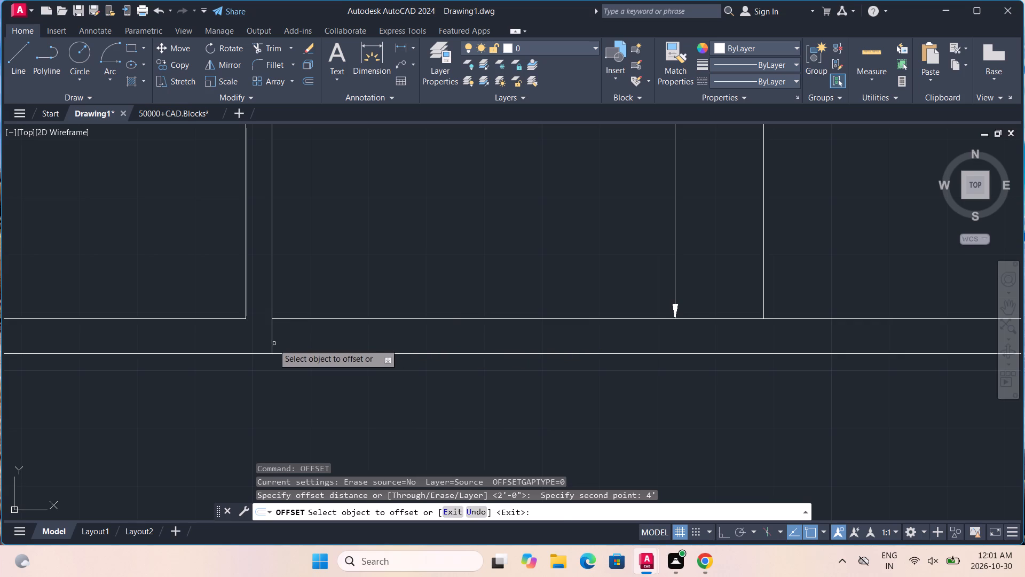
{"action": "left_click", "coordinate": [272, 344]}
{"action": "scroll", "coordinate": [466, 351], "scroll_direction": "down", "scroll_amount": 2}
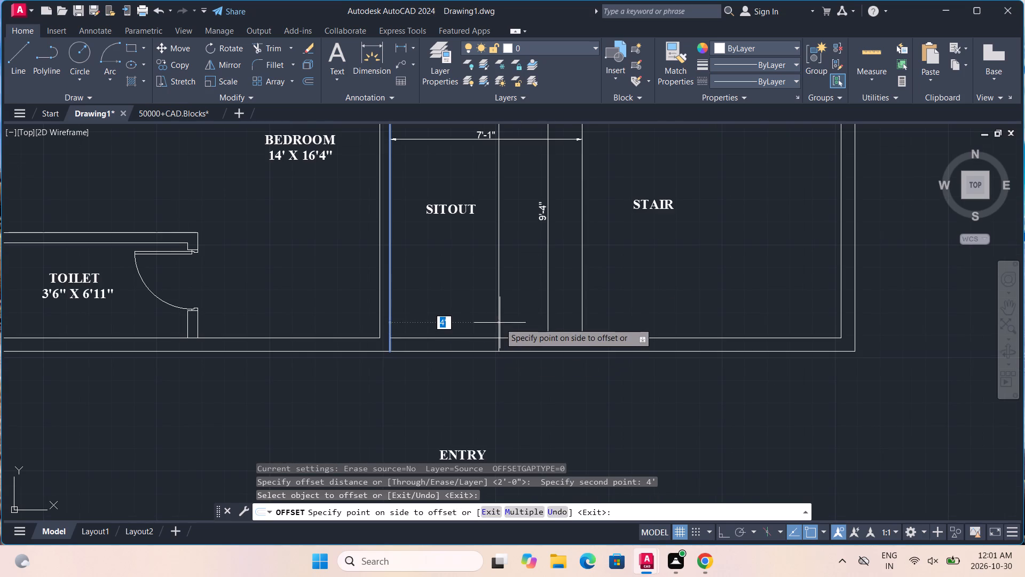
{"action": "left_click", "coordinate": [500, 323]}
{"action": "key", "text": "Escape"}
{"action": "key", "text": "Escape"}
{"action": "key", "text": "Escape"}
{"action": "key", "text": "Escape"}
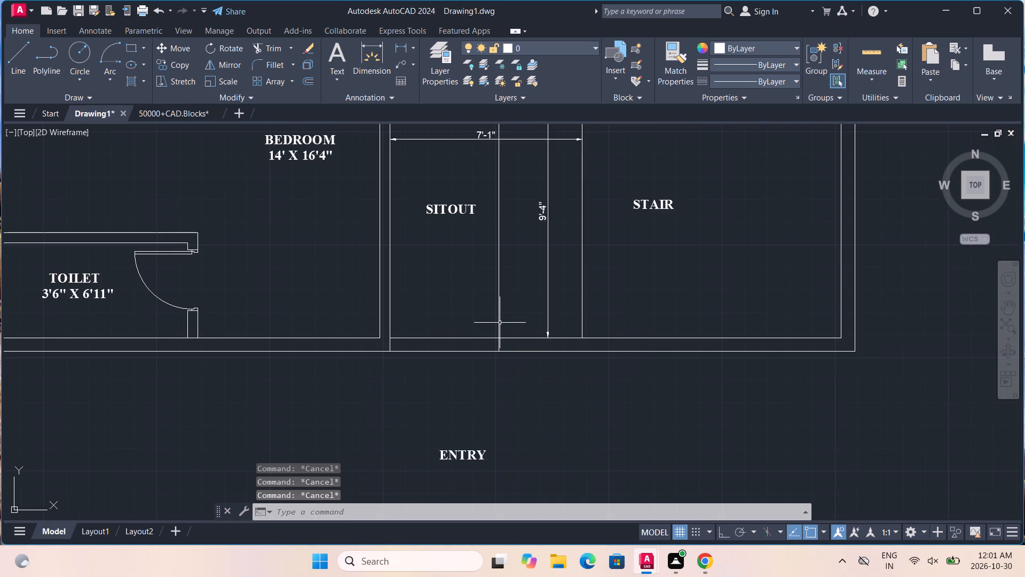
{"action": "key", "text": "Escape"}
Offset the outer line of the plan's bottom wall outward toward ENTRY twice, at 1' spacing, to form two step lines.
{"action": "scroll", "coordinate": [476, 388], "scroll_direction": "up", "scroll_amount": 2}
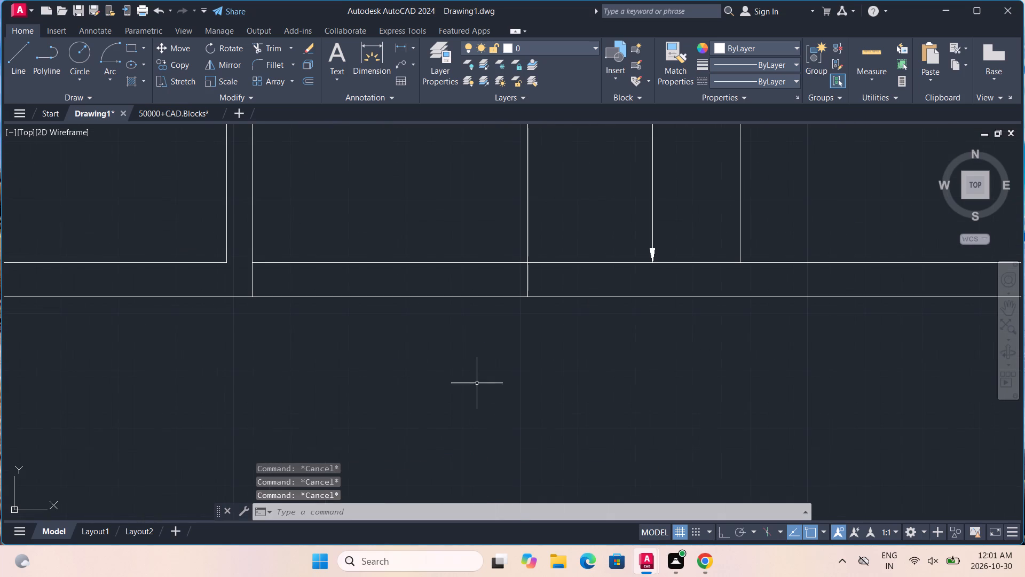
{"action": "left_click", "coordinate": [504, 298]}
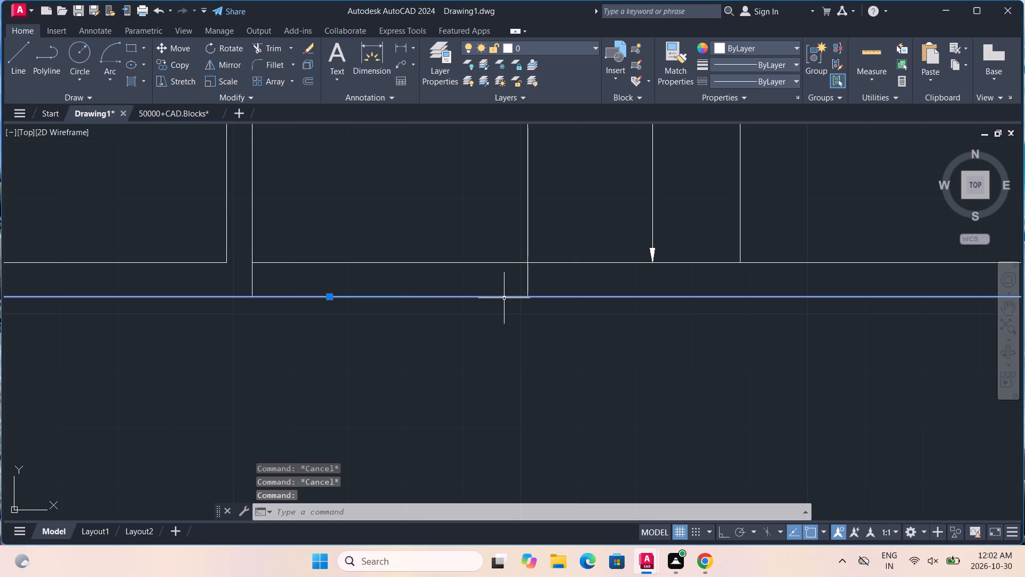
{"action": "type", "text": "OFF"}
{"action": "key", "text": "Return"}
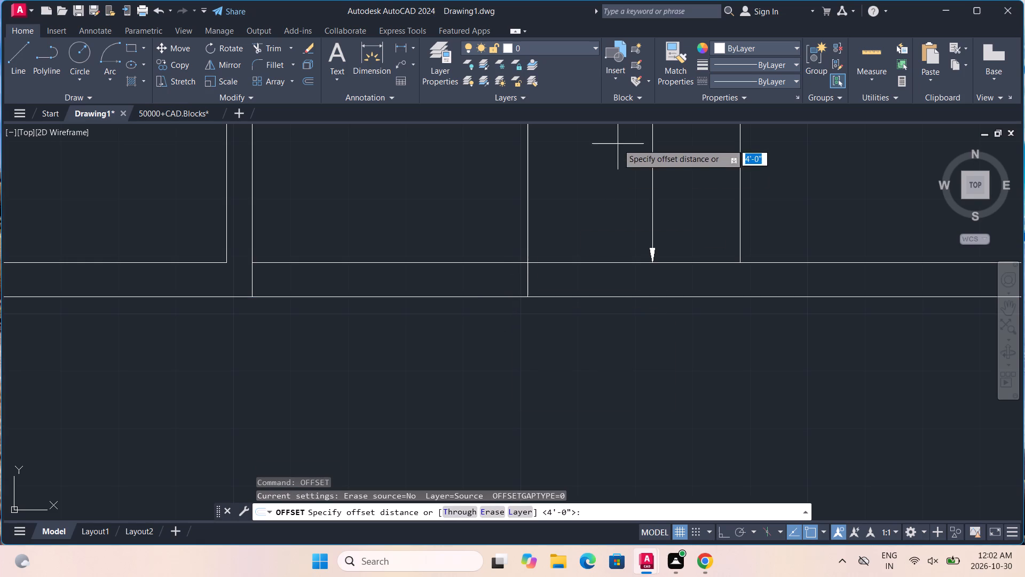
{"action": "left_click", "coordinate": [512, 299]}
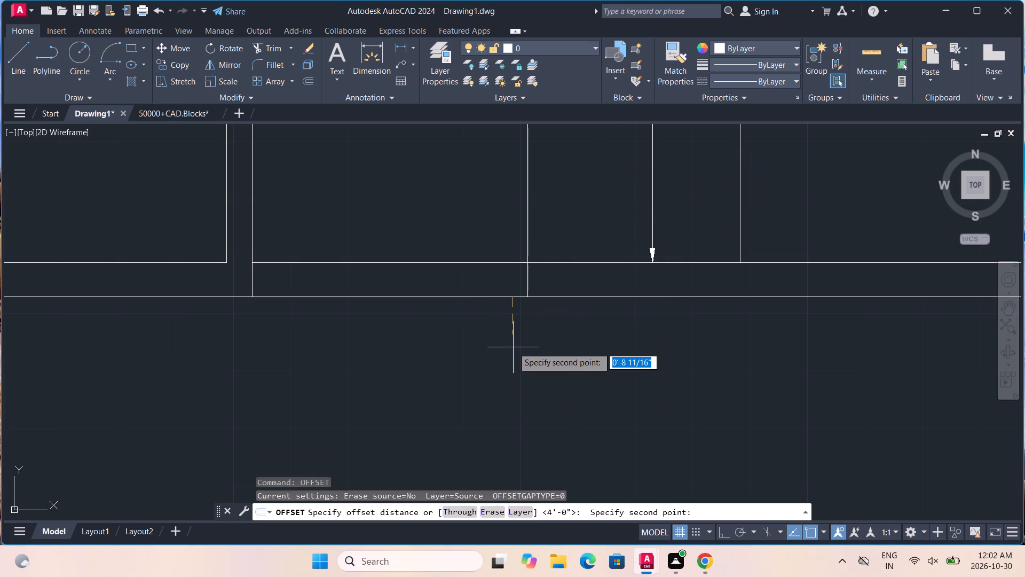
{"action": "type", "text": "1'"}
{"action": "key", "text": "Return"}
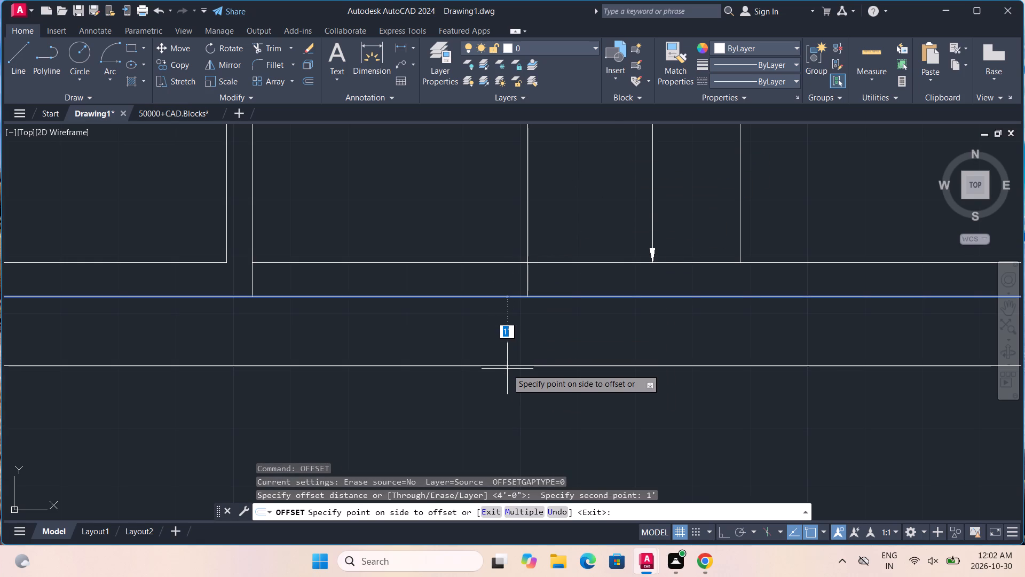
{"action": "left_click", "coordinate": [509, 367]}
{"action": "left_click", "coordinate": [510, 366]}
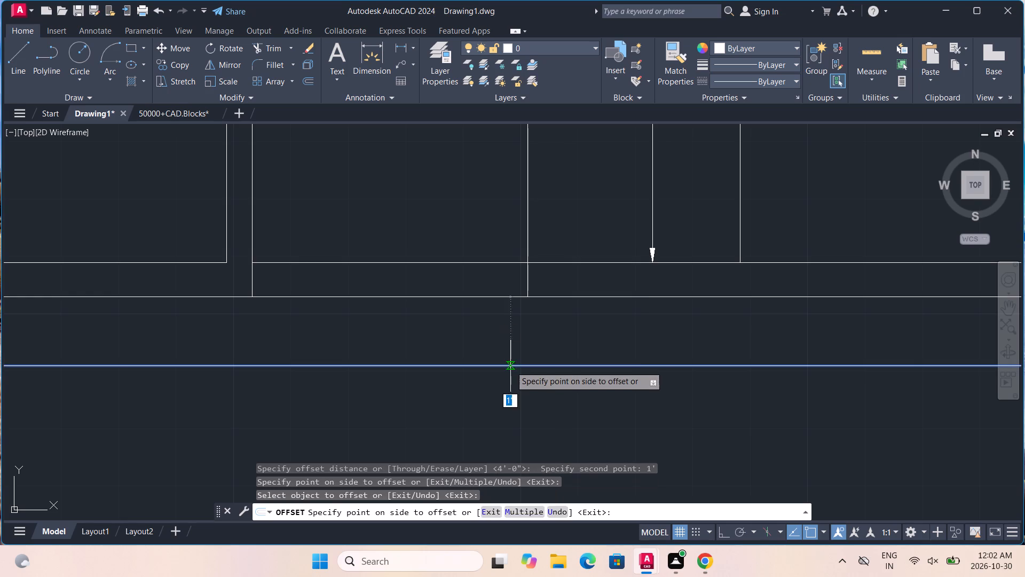
{"action": "left_click", "coordinate": [511, 397]}
{"action": "scroll", "coordinate": [511, 397], "scroll_direction": "down", "scroll_amount": 4}
{"action": "scroll", "coordinate": [510, 399], "scroll_direction": "up", "scroll_amount": 2}
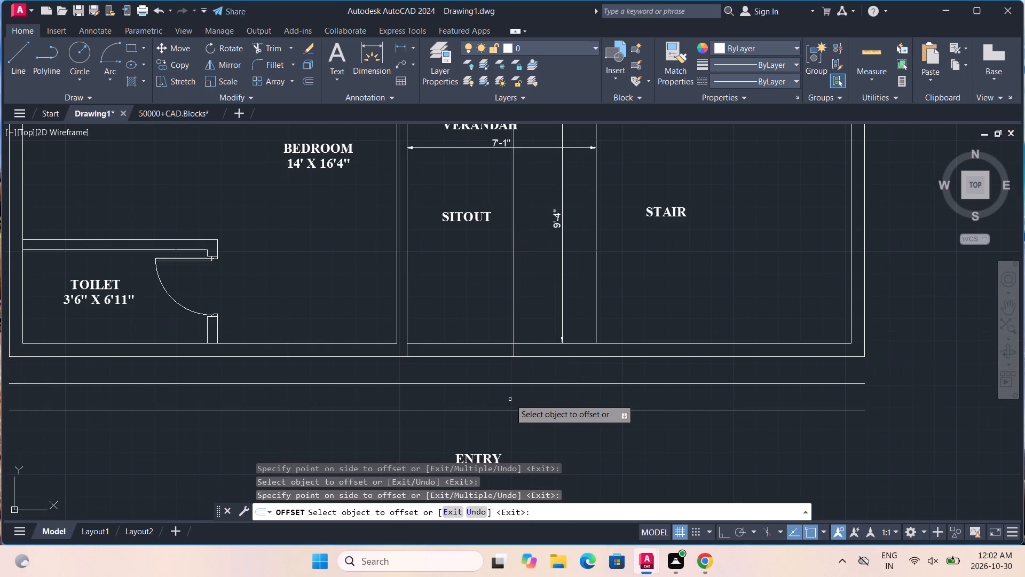
{"action": "type", "text": "EX"}
{"action": "key", "text": "Return"}
{"action": "key", "text": "Return"}
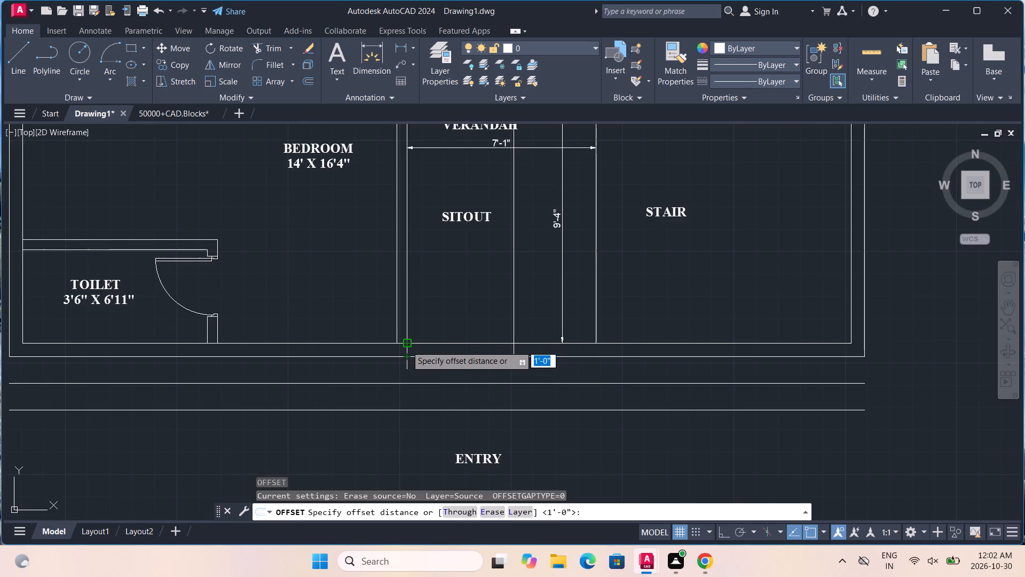
{"action": "scroll", "coordinate": [406, 346], "scroll_direction": "up", "scroll_amount": 3}
{"action": "key", "text": "Escape"}
{"action": "key", "text": "Escape"}
{"action": "key", "text": "Escape"}
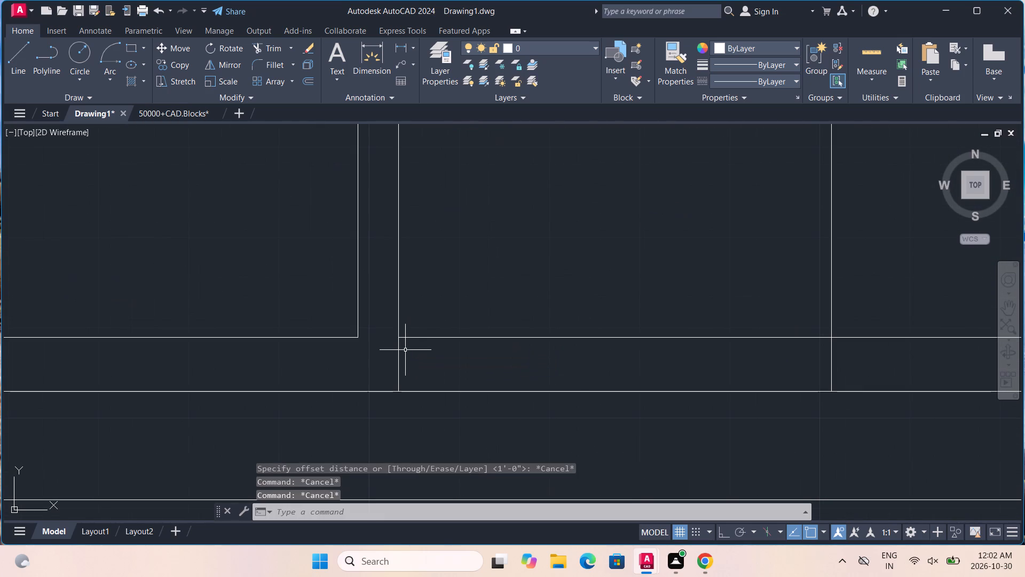
Extend SITOUT's BEDROOM-side wall line and the line 4' from it down to the lower of the two step lines.
{"action": "type", "text": "EX"}
{"action": "key", "text": "Return"}
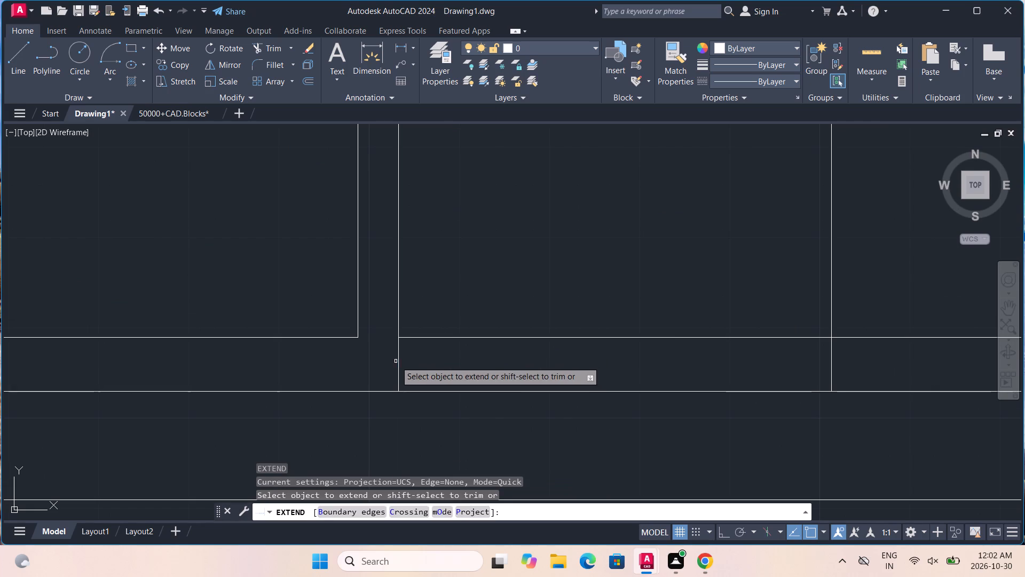
{"action": "left_click", "coordinate": [396, 361]}
{"action": "left_click", "coordinate": [398, 358]}
{"action": "scroll", "coordinate": [398, 358], "scroll_direction": "down", "scroll_amount": 2}
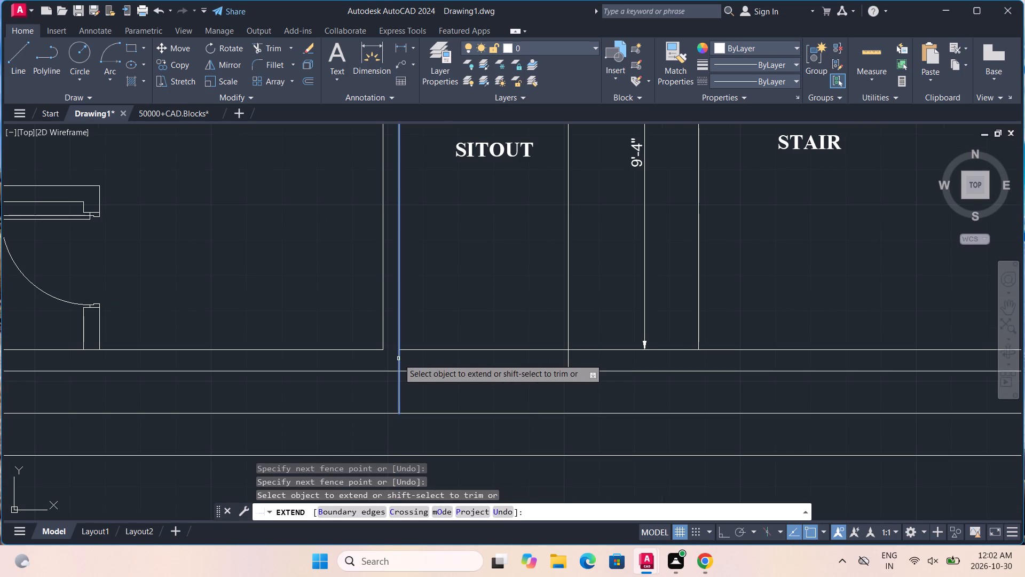
{"action": "left_click", "coordinate": [399, 362]}
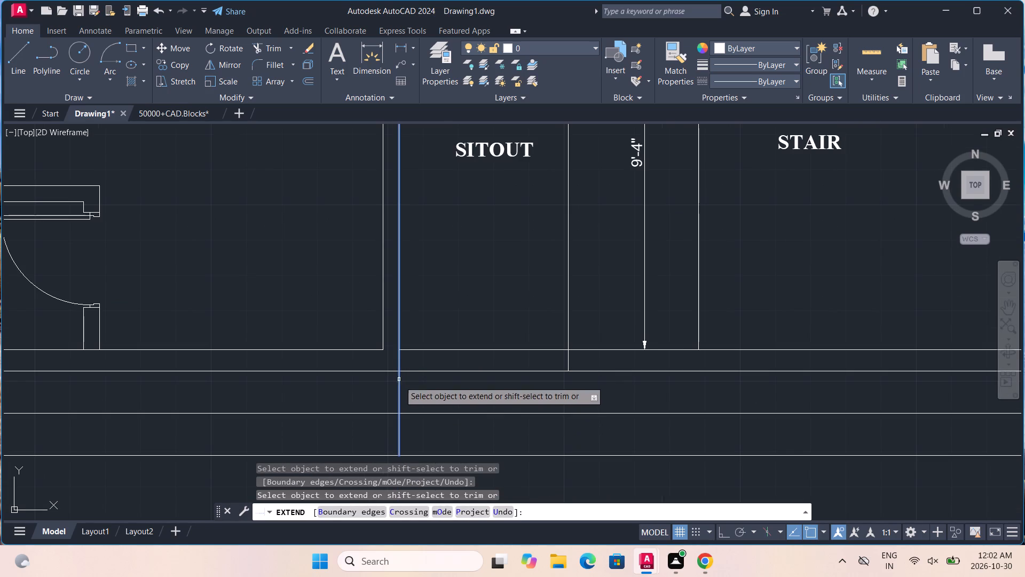
{"action": "left_click", "coordinate": [400, 389]}
{"action": "left_click", "coordinate": [571, 362]}
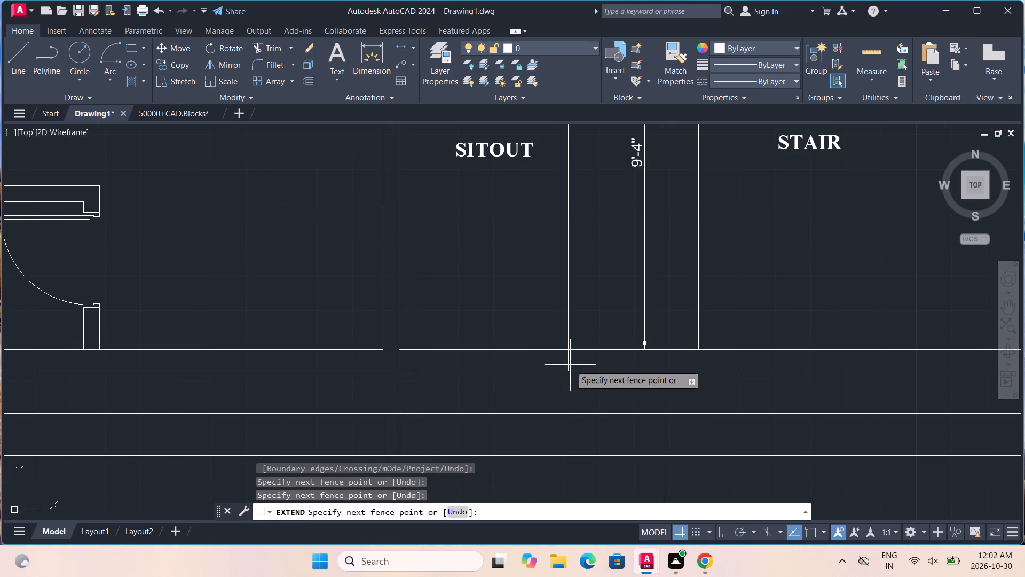
{"action": "left_click", "coordinate": [570, 366]}
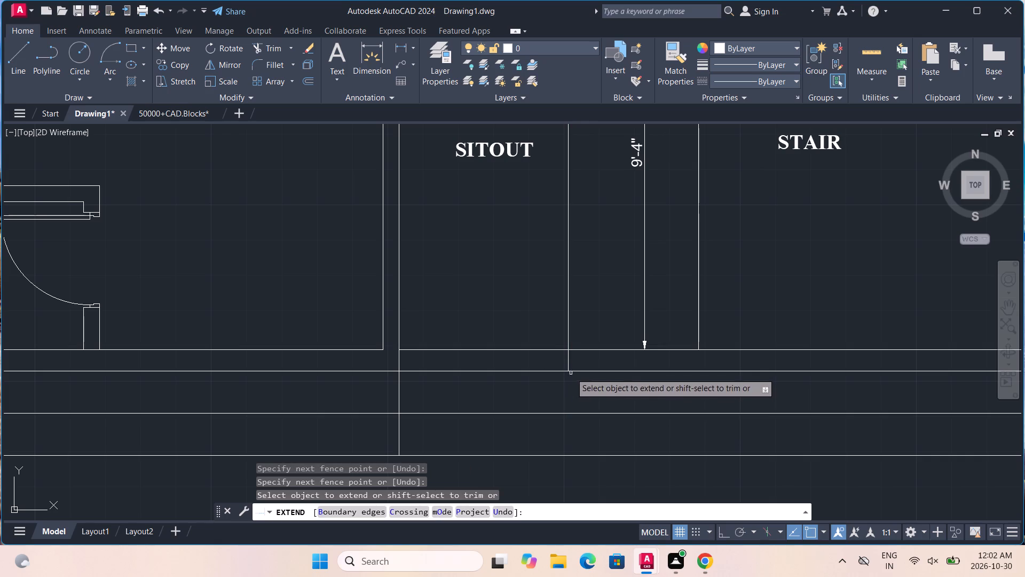
{"action": "left_click", "coordinate": [570, 367]}
{"action": "left_click", "coordinate": [568, 372]}
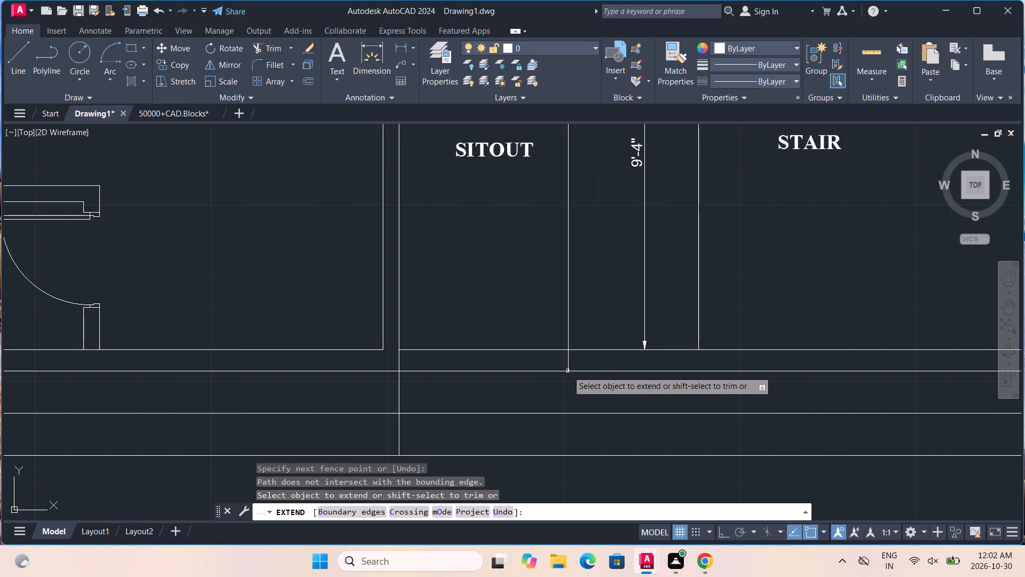
{"action": "left_click", "coordinate": [567, 368]}
{"action": "left_click", "coordinate": [567, 403]}
{"action": "scroll", "coordinate": [567, 404], "scroll_direction": "down", "scroll_amount": 3}
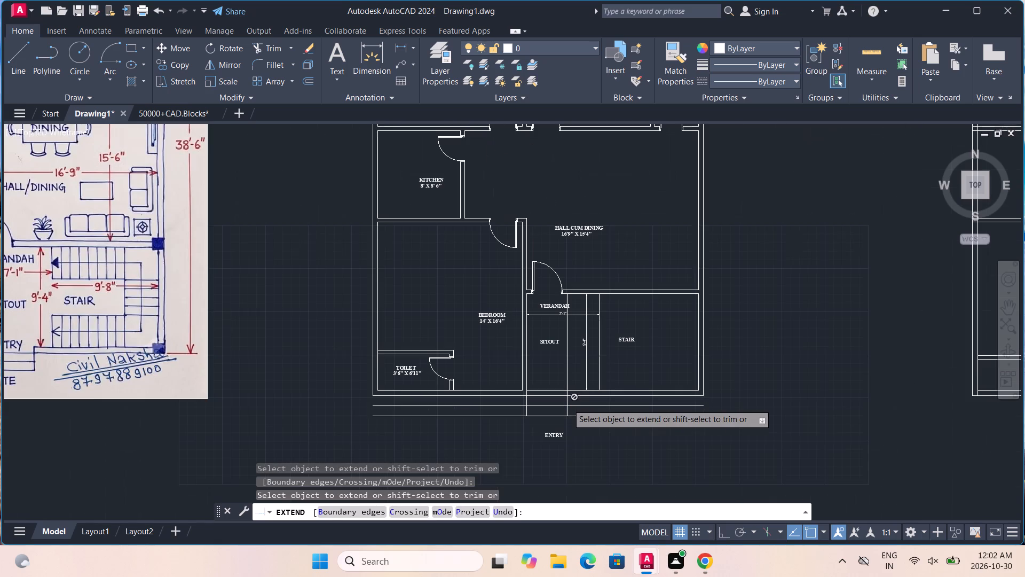
{"action": "key", "text": "Escape"}
{"action": "key", "text": "Escape"}
{"action": "key", "text": "Escape"}
Trim both step lines beyond the two extended verticals on either side, leaving a 4' wide flight of steps above ENTRY.
{"action": "type", "text": "TR"}
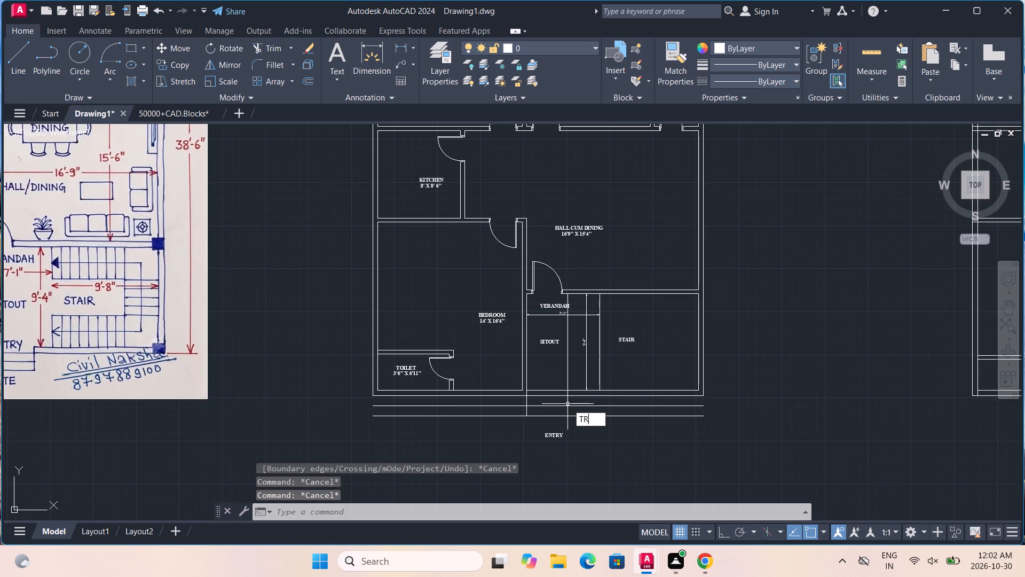
{"action": "key", "text": "Return"}
{"action": "key", "text": "Return"}
{"action": "scroll", "coordinate": [534, 434], "scroll_direction": "up", "scroll_amount": 2}
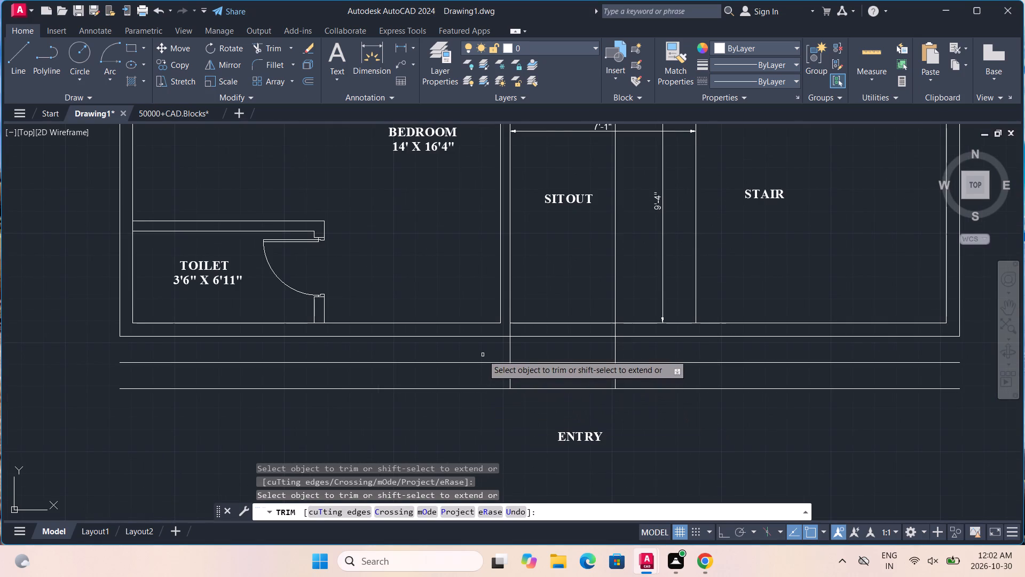
{"action": "left_click_drag", "start_coordinate": [483, 355], "coordinate": [484, 403]}
{"action": "left_click_drag", "start_coordinate": [656, 354], "coordinate": [662, 384]}
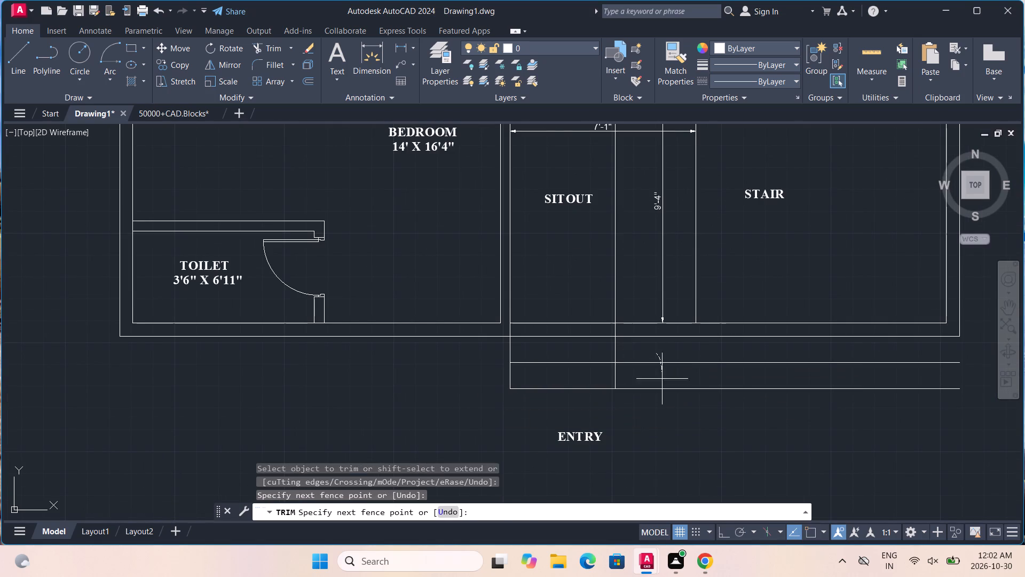
{"action": "left_click_drag", "start_coordinate": [662, 384], "coordinate": [662, 392]}
Trim the inner line of the bottom wall between the two verticals of the entry steps, below SITOUT.
{"action": "left_click_drag", "start_coordinate": [592, 317], "coordinate": [592, 319]}
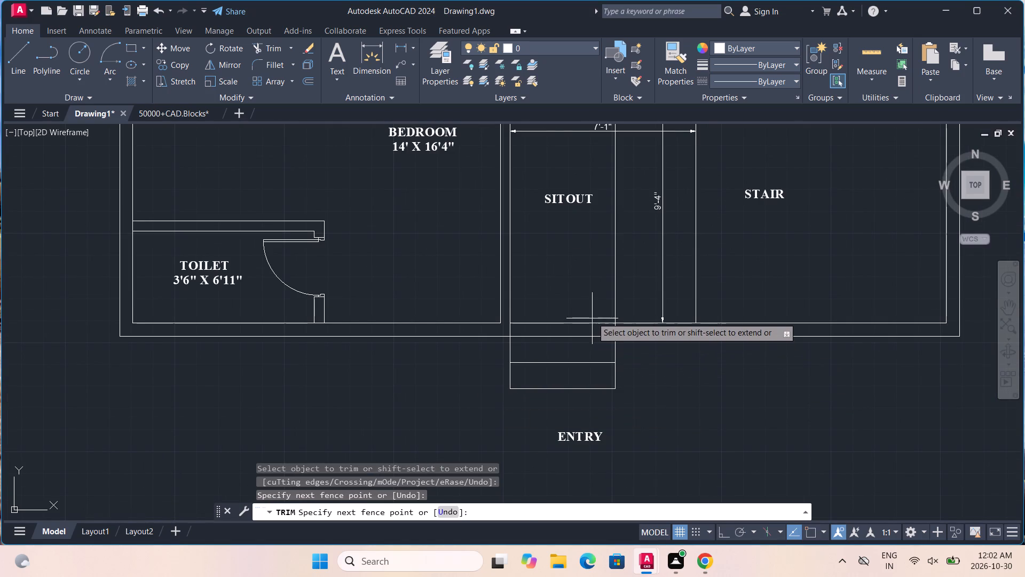
{"action": "left_click_drag", "start_coordinate": [592, 319], "coordinate": [592, 327]}
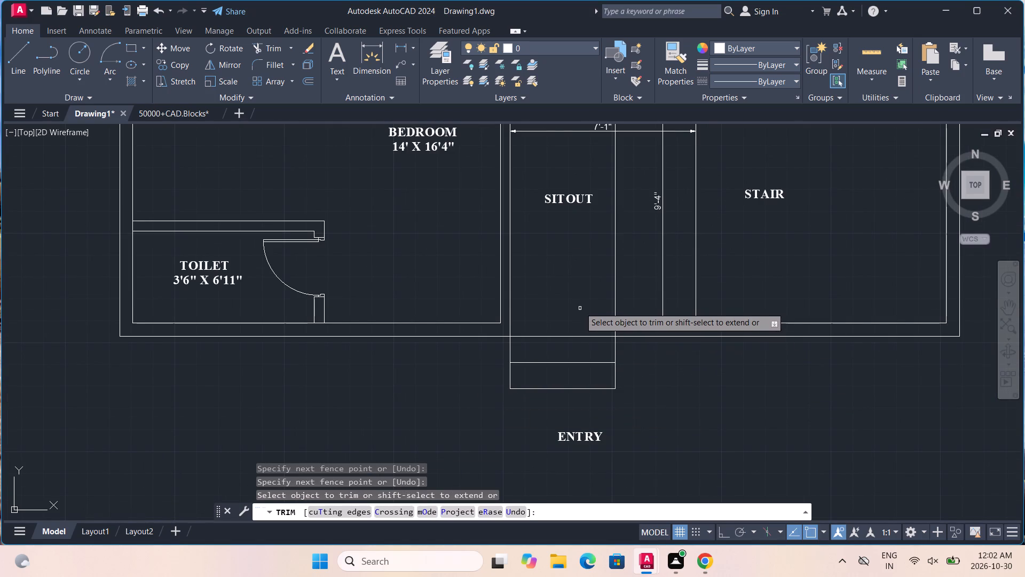
Trim the vertical line 4' from SITOUT's BEDROOM-side wall above the bottom wall, so it remains only at the entry steps.
{"action": "scroll", "coordinate": [569, 315], "scroll_direction": "down", "scroll_amount": 3}
{"action": "scroll", "coordinate": [232, 314], "scroll_direction": "up", "scroll_amount": 1}
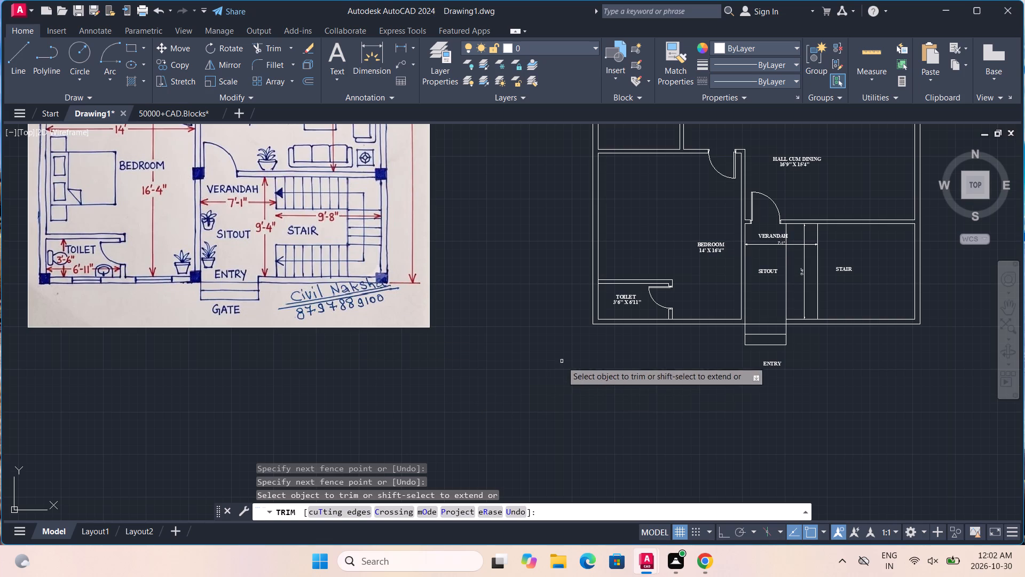
{"action": "middle_click_drag", "start_coordinate": [699, 376], "coordinate": [486, 418]}
{"action": "scroll", "coordinate": [562, 371], "scroll_direction": "up", "scroll_amount": 3}
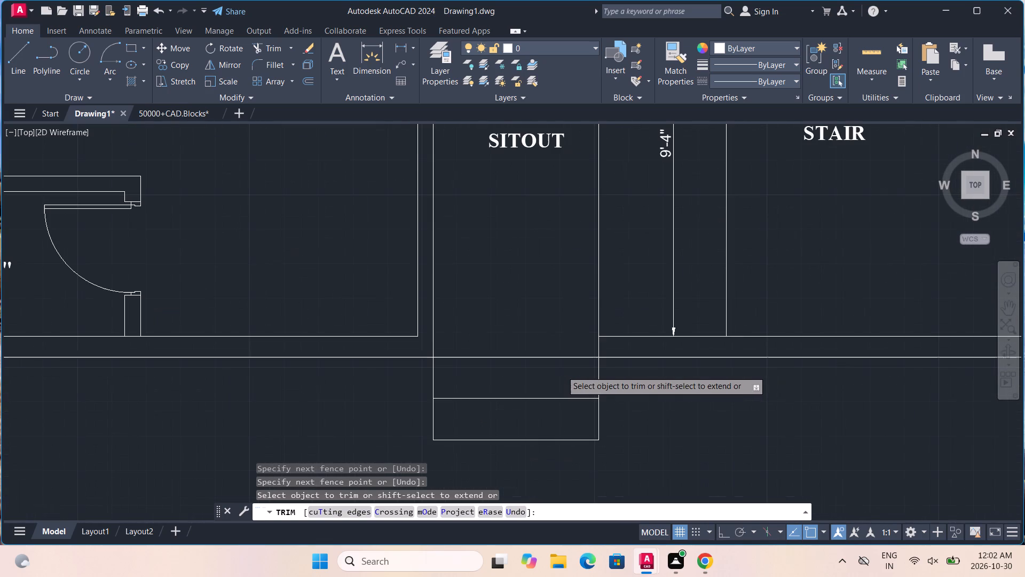
{"action": "scroll", "coordinate": [562, 371], "scroll_direction": "down", "scroll_amount": 3}
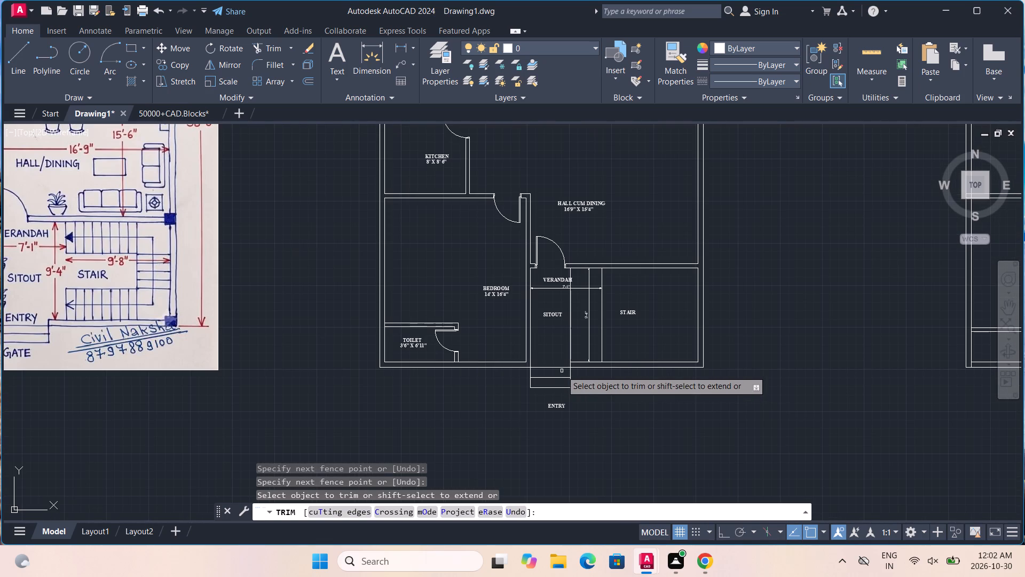
{"action": "scroll", "coordinate": [562, 371], "scroll_direction": "up", "scroll_amount": 3}
{"action": "scroll", "coordinate": [562, 371], "scroll_direction": "down", "scroll_amount": 2}
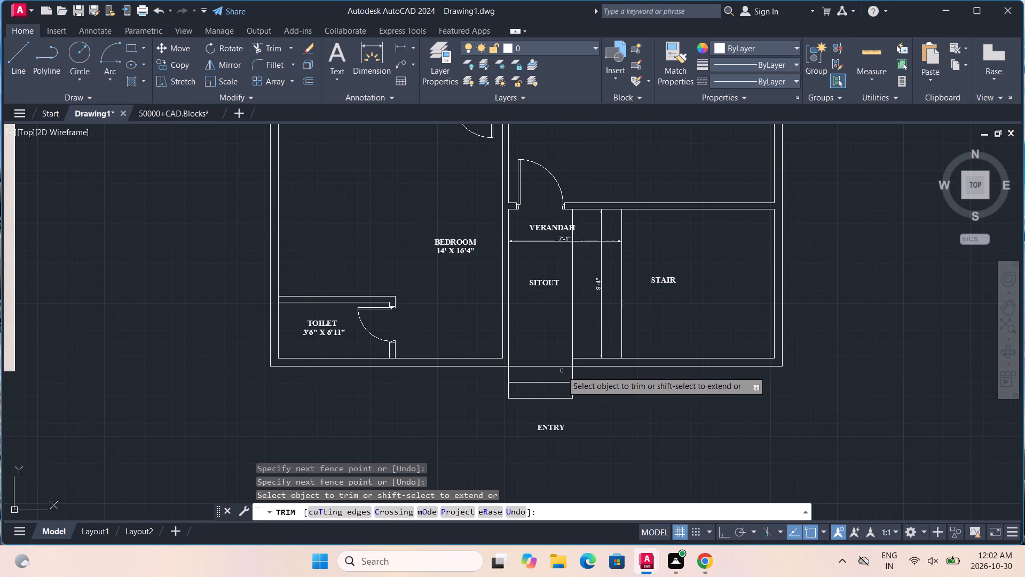
{"action": "scroll", "coordinate": [562, 371], "scroll_direction": "down", "scroll_amount": 1}
{"action": "scroll", "coordinate": [562, 371], "scroll_direction": "up", "scroll_amount": 3}
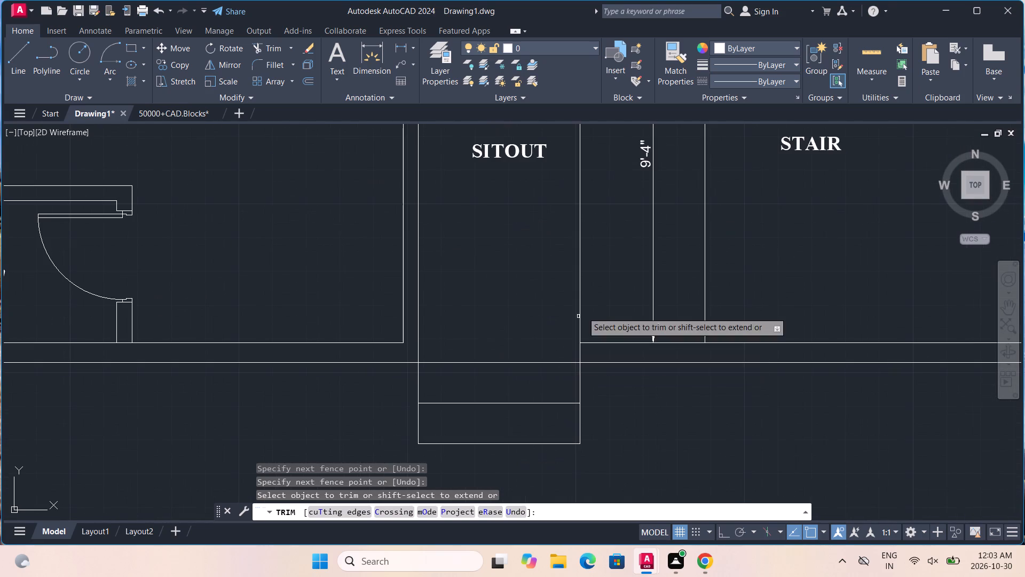
{"action": "left_click_drag", "start_coordinate": [592, 286], "coordinate": [560, 305]}
{"action": "scroll", "coordinate": [560, 305], "scroll_direction": "down", "scroll_amount": 2}
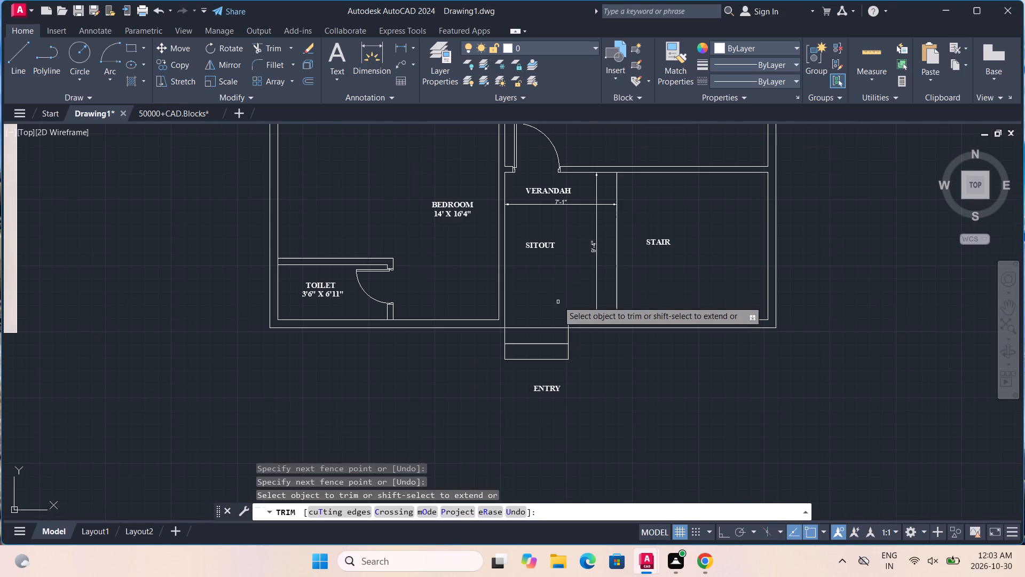
{"action": "middle_click_drag", "start_coordinate": [552, 290], "coordinate": [551, 313]}
{"action": "scroll", "coordinate": [506, 336], "scroll_direction": "up", "scroll_amount": 4}
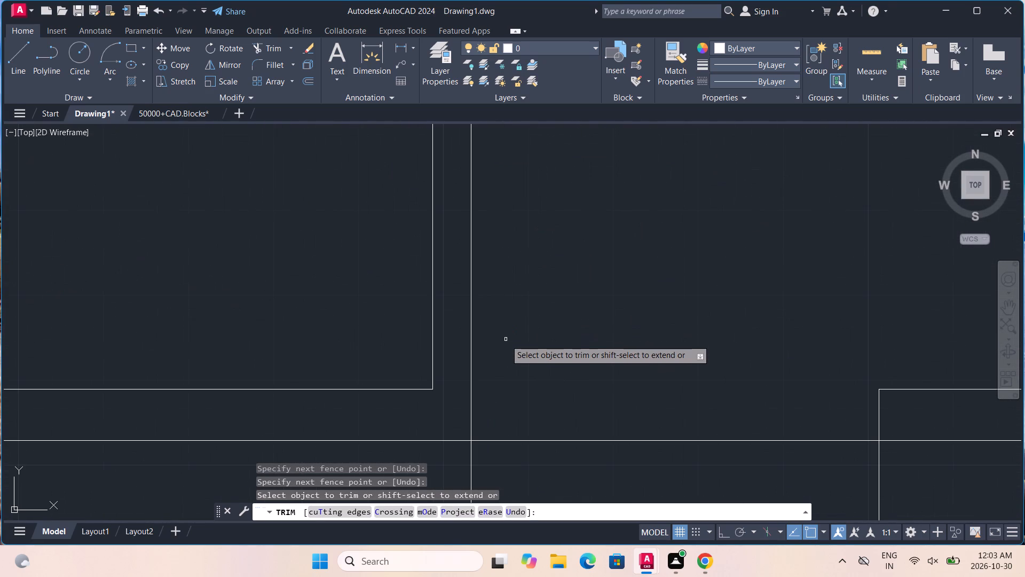
{"action": "scroll", "coordinate": [507, 348], "scroll_direction": "down", "scroll_amount": 3}
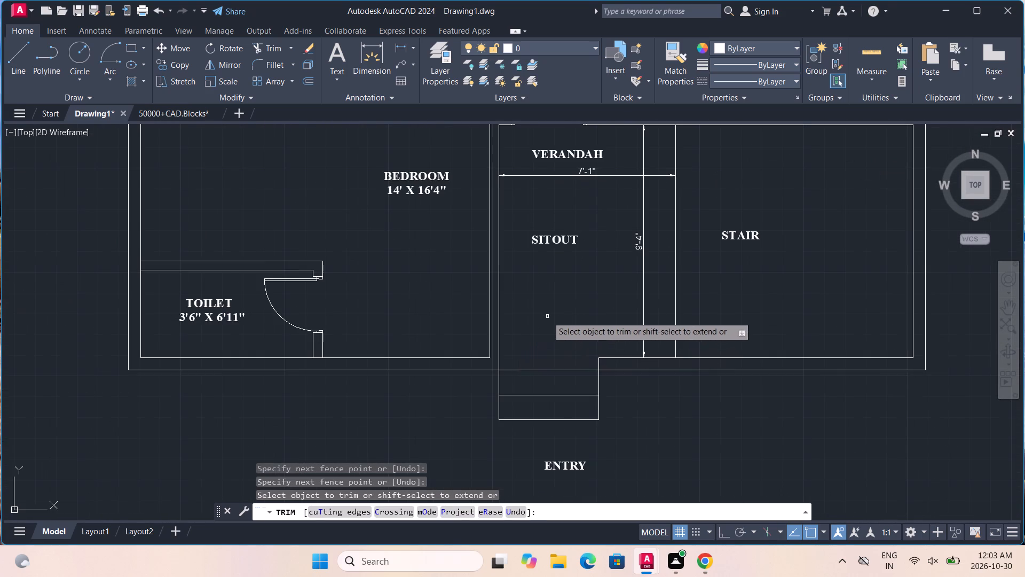
{"action": "scroll", "coordinate": [552, 311], "scroll_direction": "down", "scroll_amount": 1}
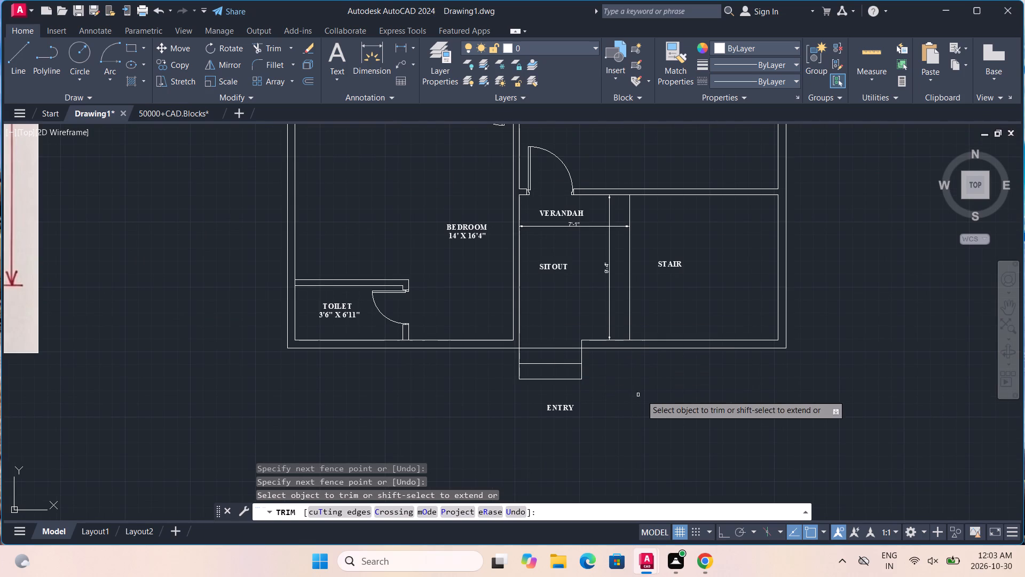
{"action": "key", "text": "Escape"}
{"action": "key", "text": "Escape"}
{"action": "key", "text": "Escape"}
With Ortho on, draw a vertical line about 1'-9" long across BEDROOM's bottom wall, between the TOILET door and SITOUT.
{"action": "scroll", "coordinate": [566, 392], "scroll_direction": "up", "scroll_amount": 2}
{"action": "scroll", "coordinate": [406, 391], "scroll_direction": "down", "scroll_amount": 3}
{"action": "scroll", "coordinate": [386, 327], "scroll_direction": "down", "scroll_amount": 2}
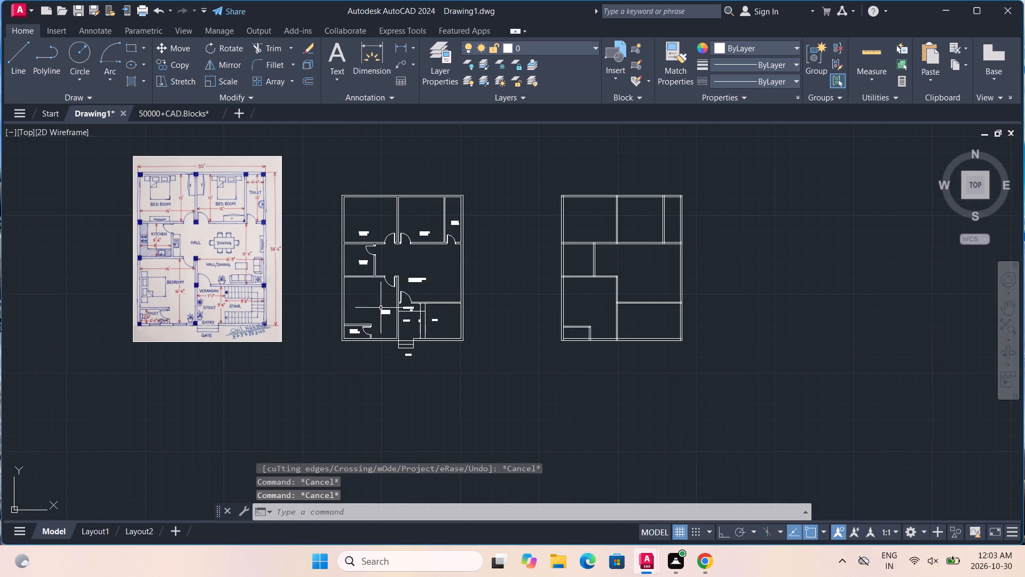
{"action": "middle_click_drag", "start_coordinate": [359, 309], "coordinate": [418, 390]}
{"action": "scroll", "coordinate": [398, 321], "scroll_direction": "up", "scroll_amount": 3}
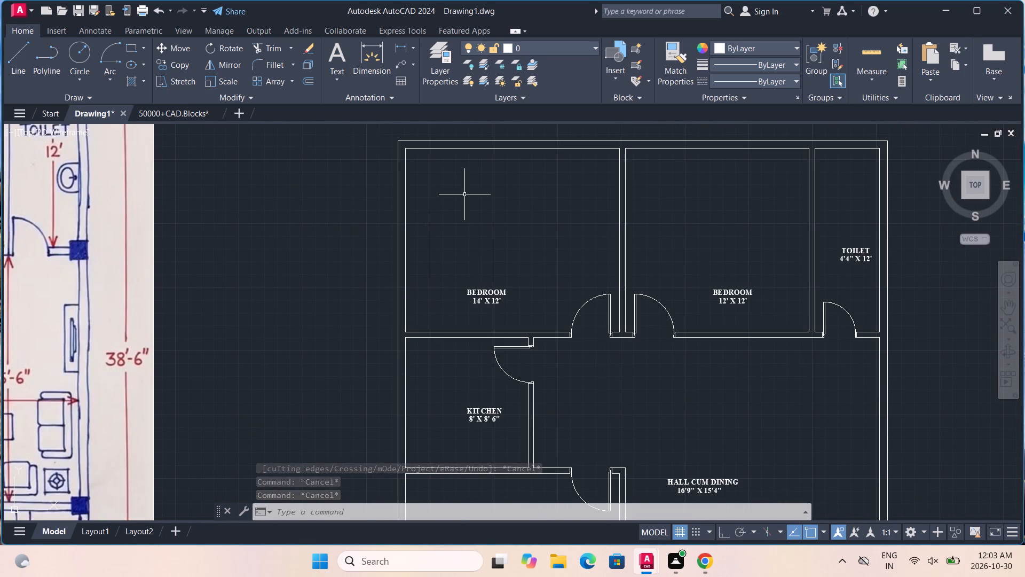
{"action": "middle_click_drag", "start_coordinate": [464, 194], "coordinate": [462, 264]}
{"action": "scroll", "coordinate": [482, 237], "scroll_direction": "down", "scroll_amount": 1}
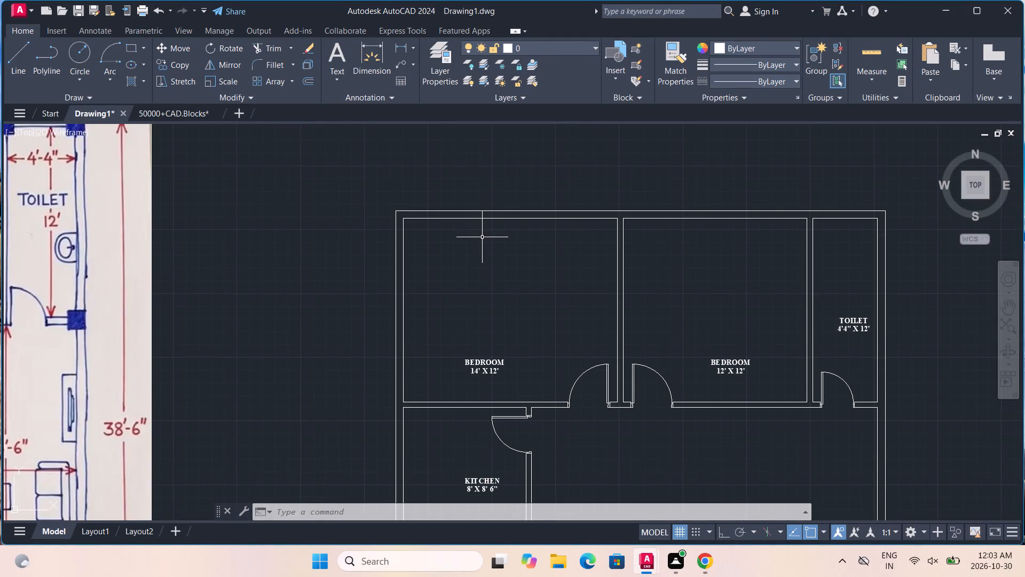
{"action": "scroll", "coordinate": [482, 237], "scroll_direction": "down", "scroll_amount": 1}
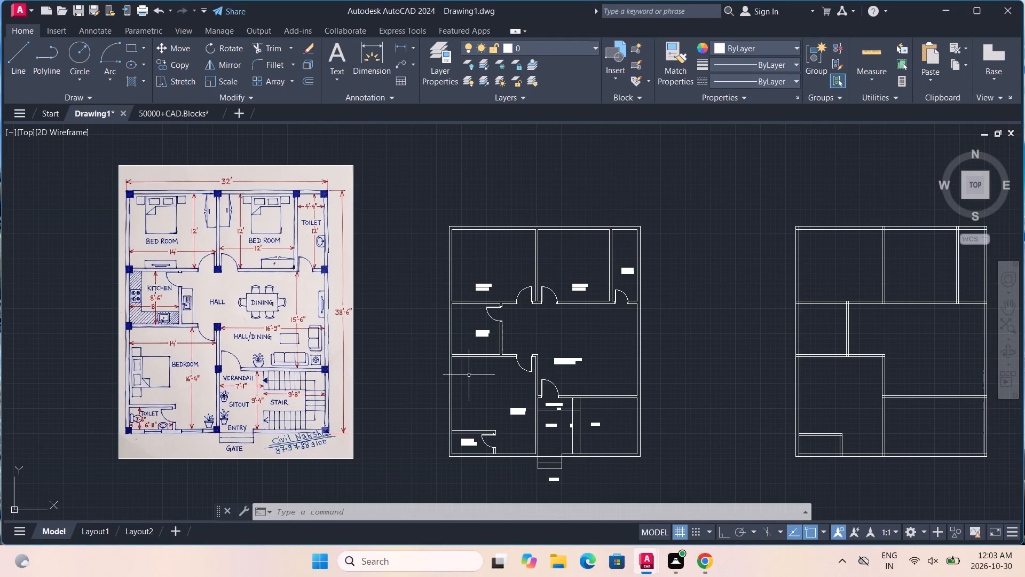
{"action": "middle_click_drag", "start_coordinate": [469, 375], "coordinate": [480, 255]}
{"action": "scroll", "coordinate": [528, 338], "scroll_direction": "up", "scroll_amount": 5}
{"action": "key", "text": "l"}
{"action": "key", "text": "Return"}
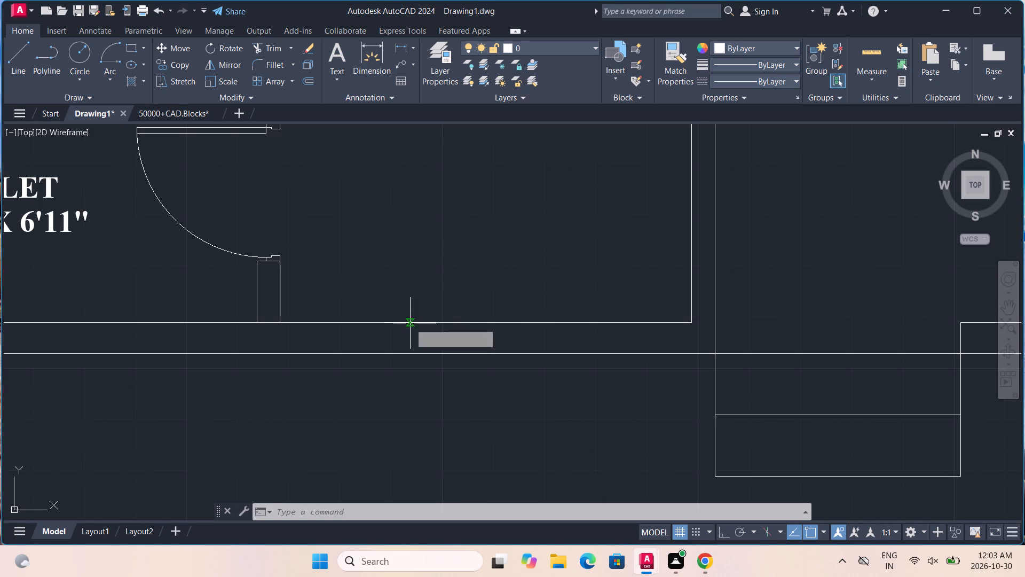
{"action": "left_click", "coordinate": [414, 296]}
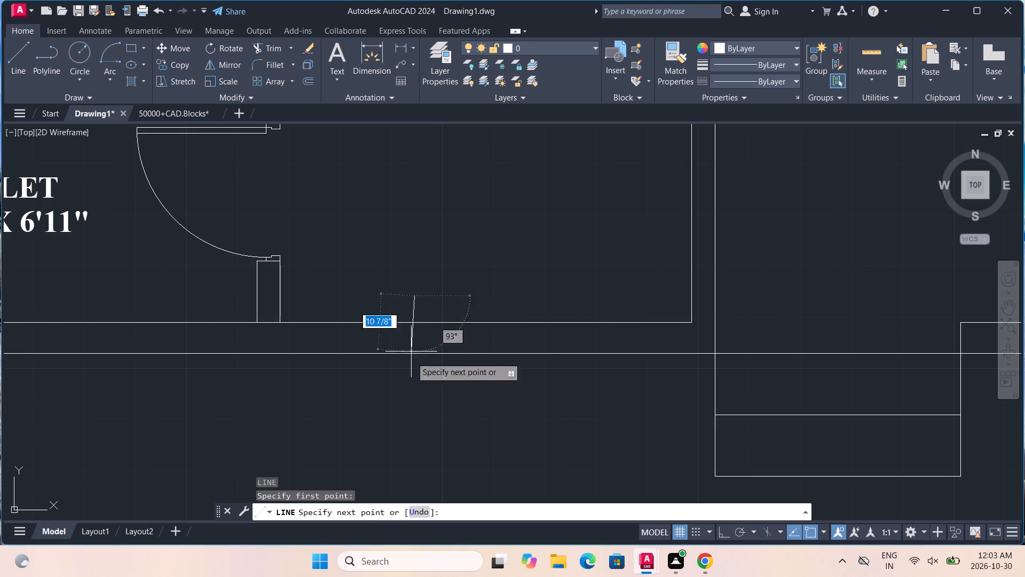
{"action": "left_click", "coordinate": [719, 533]}
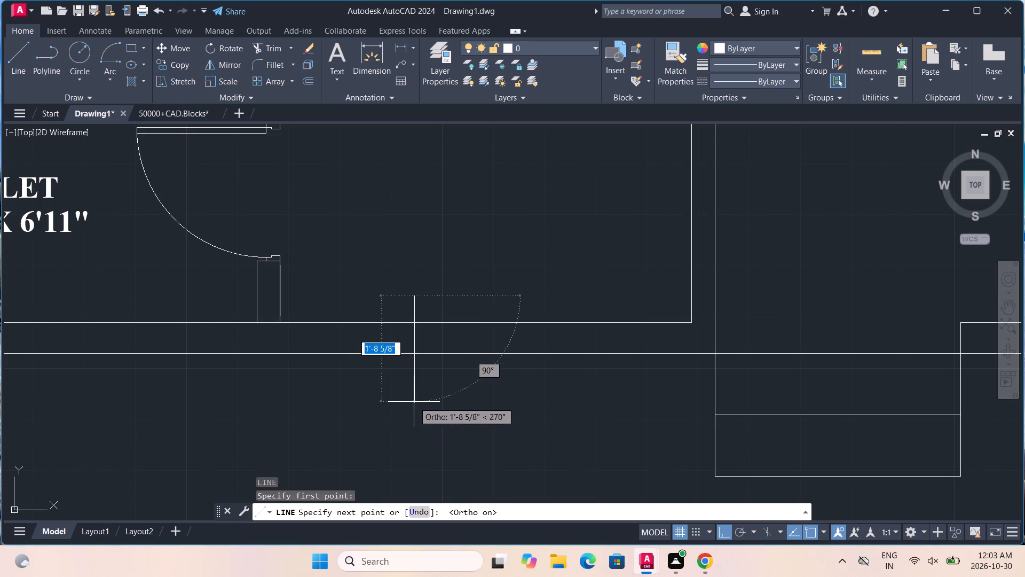
{"action": "left_click", "coordinate": [414, 402]}
{"action": "key", "text": "Escape"}
Offset the short vertical line across BEDROOM's bottom wall 2' toward SITOUT.
{"action": "left_click", "coordinate": [414, 338]}
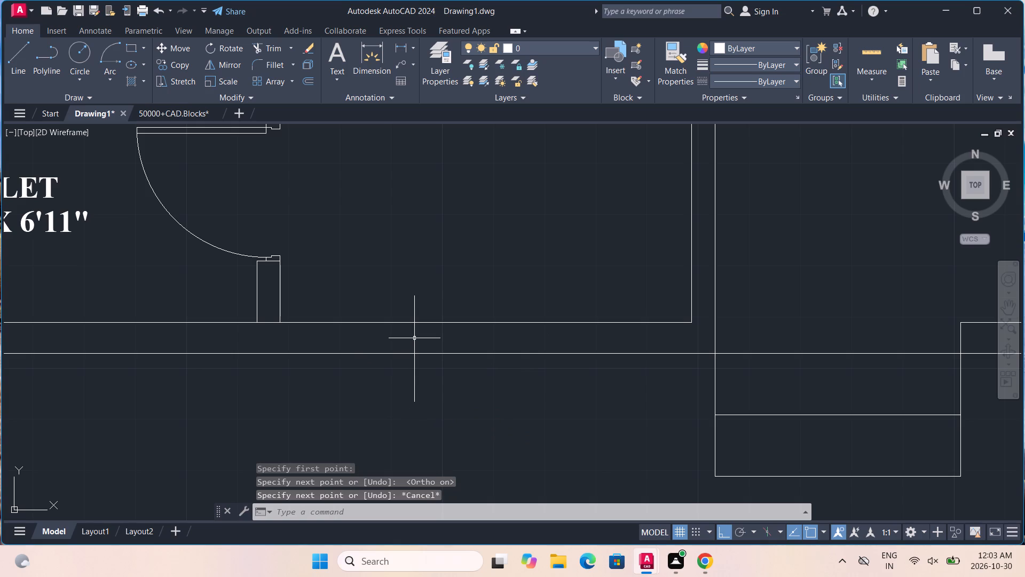
{"action": "type", "text": "OFF"}
{"action": "key", "text": "Return"}
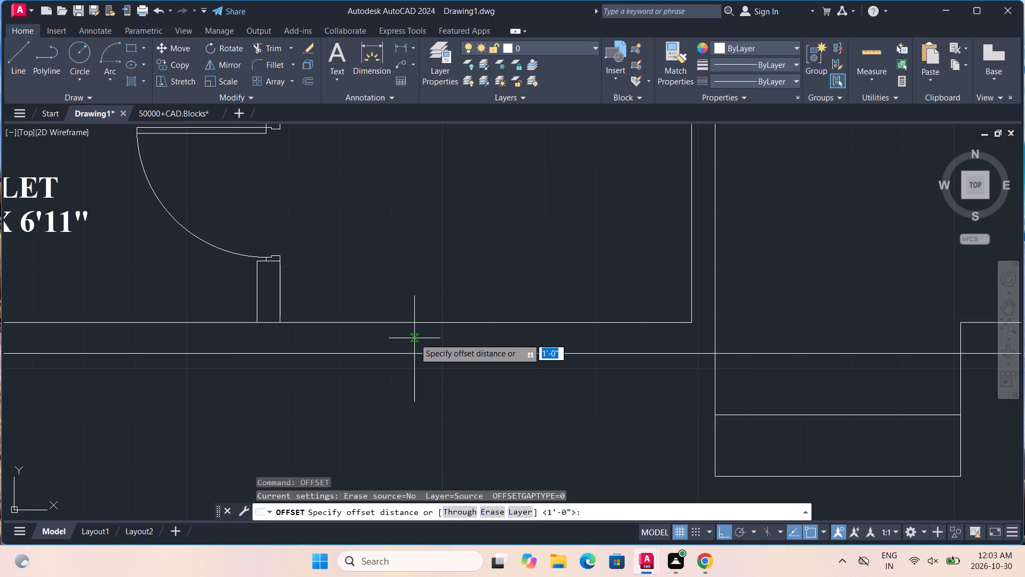
{"action": "left_click", "coordinate": [414, 338]}
{"action": "type", "text": "2'"}
{"action": "key", "text": "Return"}
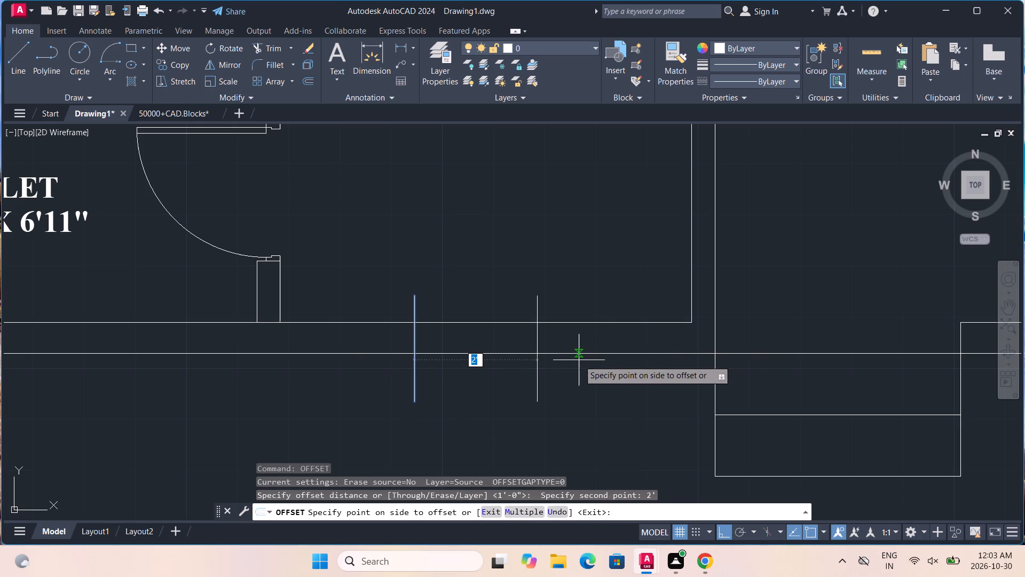
{"action": "left_click", "coordinate": [578, 364]}
{"action": "scroll", "coordinate": [578, 364], "scroll_direction": "down", "scroll_amount": 3}
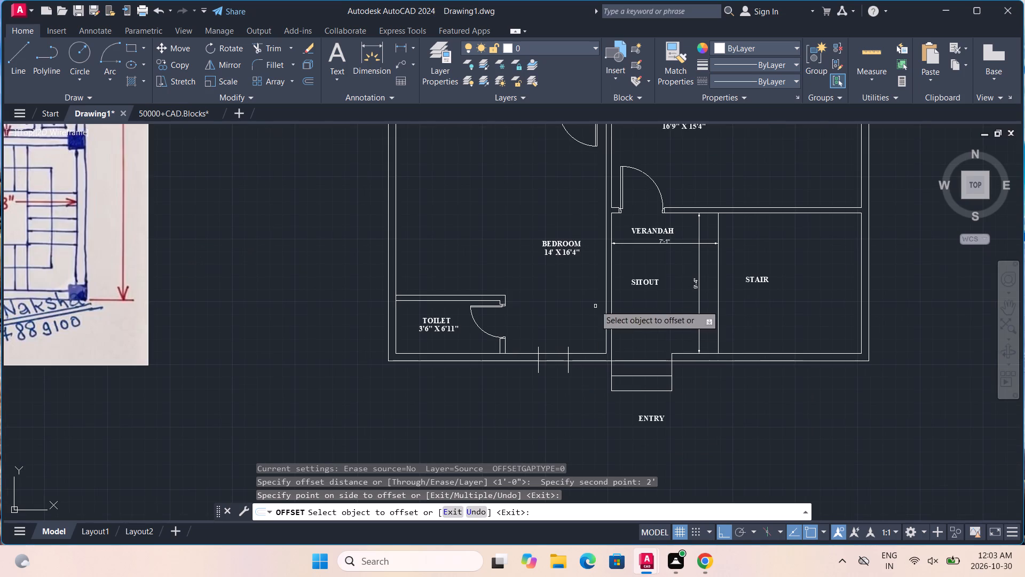
{"action": "scroll", "coordinate": [426, 364], "scroll_direction": "up", "scroll_amount": 3}
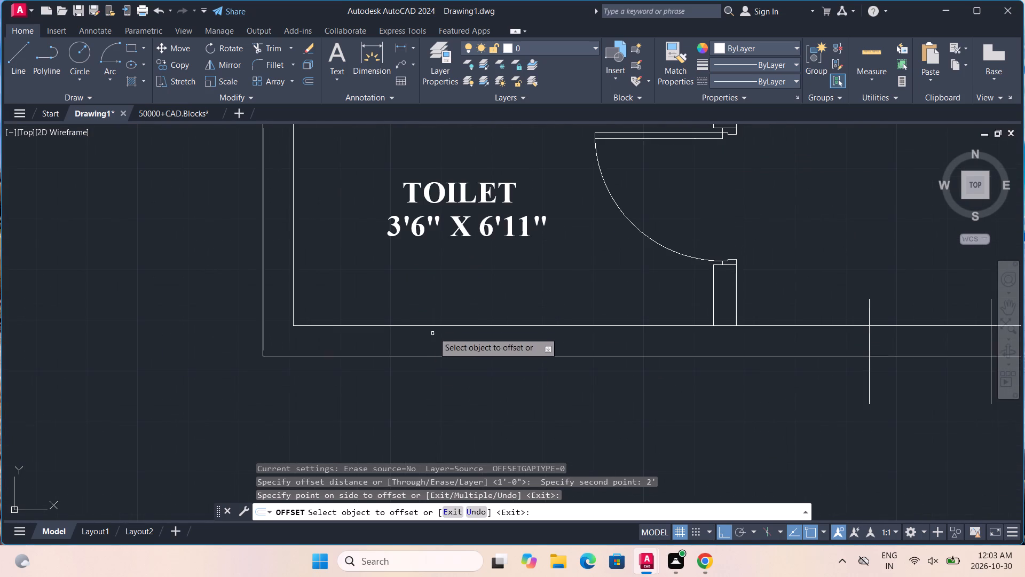
{"action": "scroll", "coordinate": [459, 301], "scroll_direction": "down", "scroll_amount": 1}
{"action": "middle_click_drag", "start_coordinate": [392, 252], "coordinate": [403, 279]}
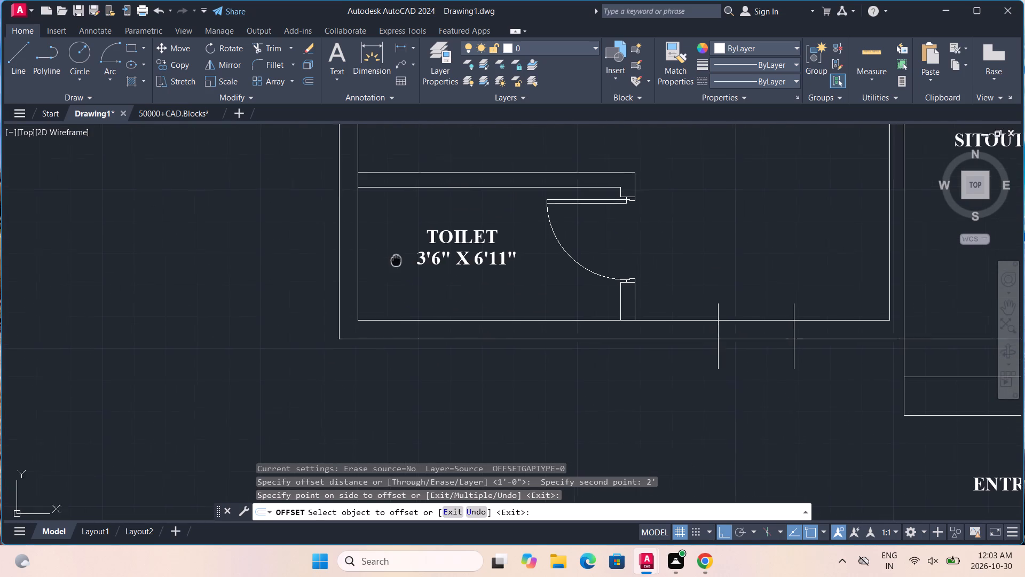
{"action": "middle_click_drag", "start_coordinate": [403, 279], "coordinate": [414, 307]}
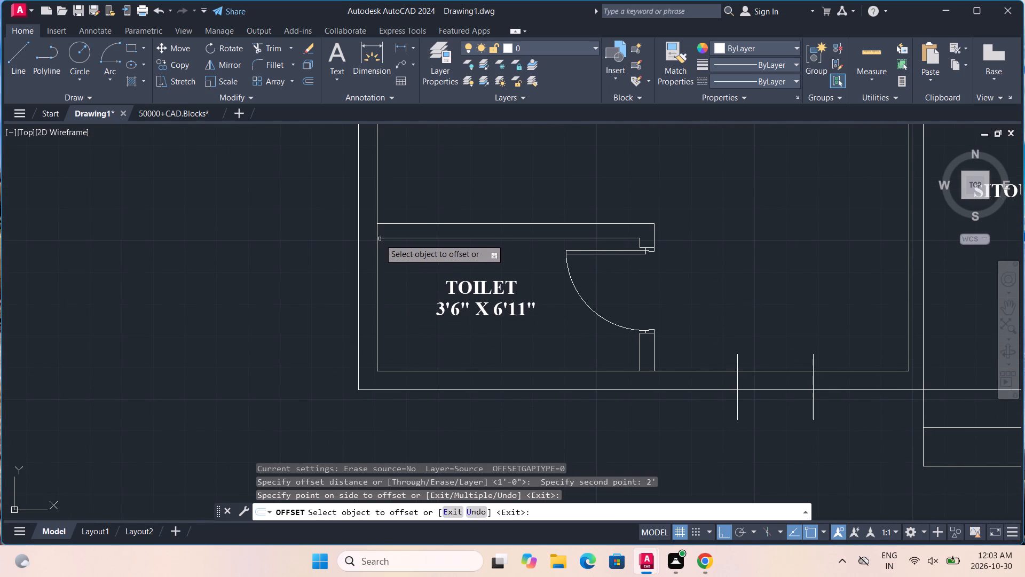
{"action": "key", "text": "Escape"}
{"action": "key", "text": "Escape"}
{"action": "key", "text": "Escape"}
{"action": "key", "text": "Escape"}
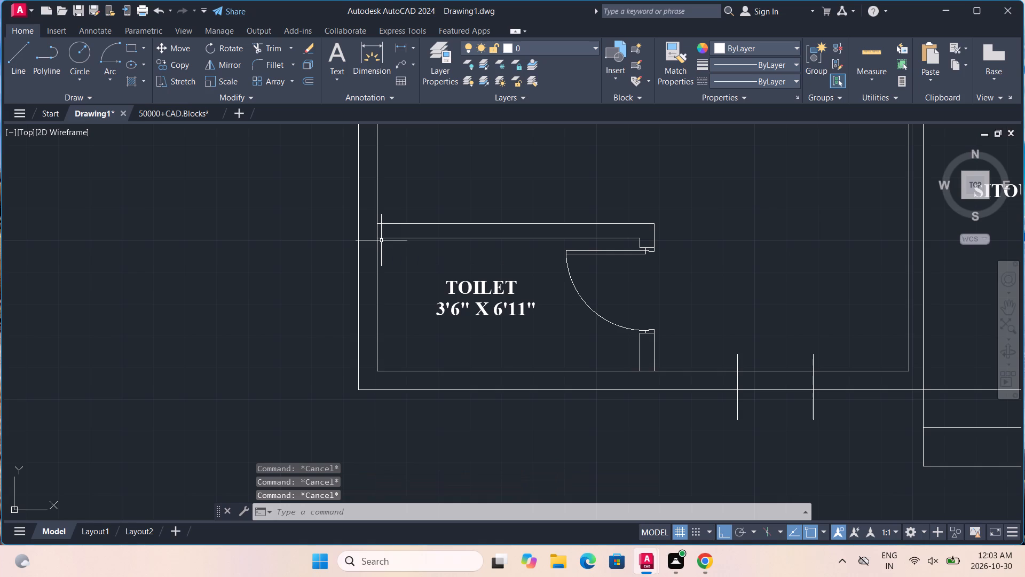
Extend the lower line of TOILET's top wall across the side wall to the plan's outer wall line.
{"action": "type", "text": "EX"}
{"action": "key", "text": "Return"}
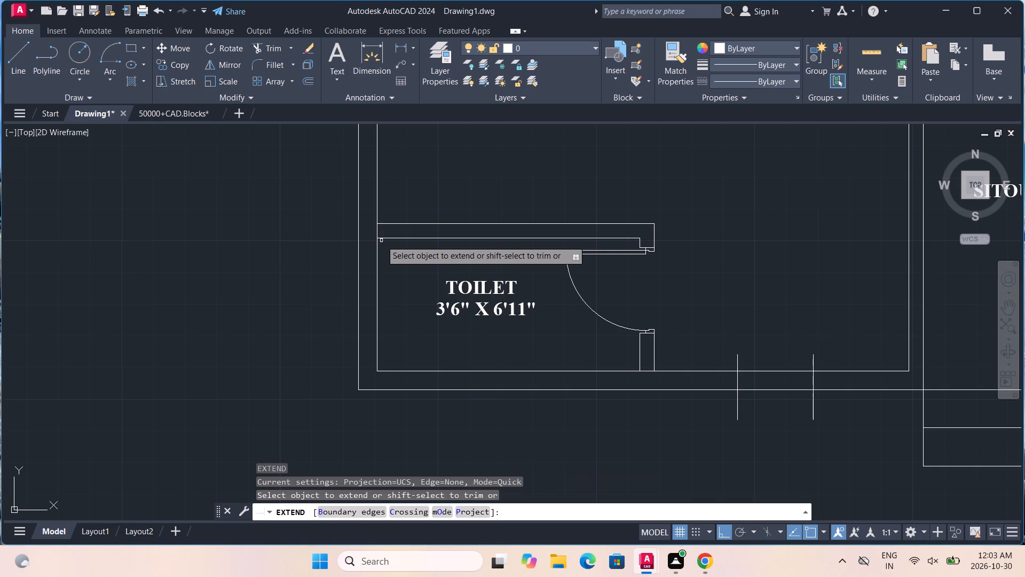
{"action": "left_click", "coordinate": [384, 238]}
{"action": "key", "text": "Escape"}
{"action": "key", "text": "Escape"}
Offset the extended lower line of TOILET's top wall 6" down into TOILET.
{"action": "left_click", "coordinate": [384, 238]}
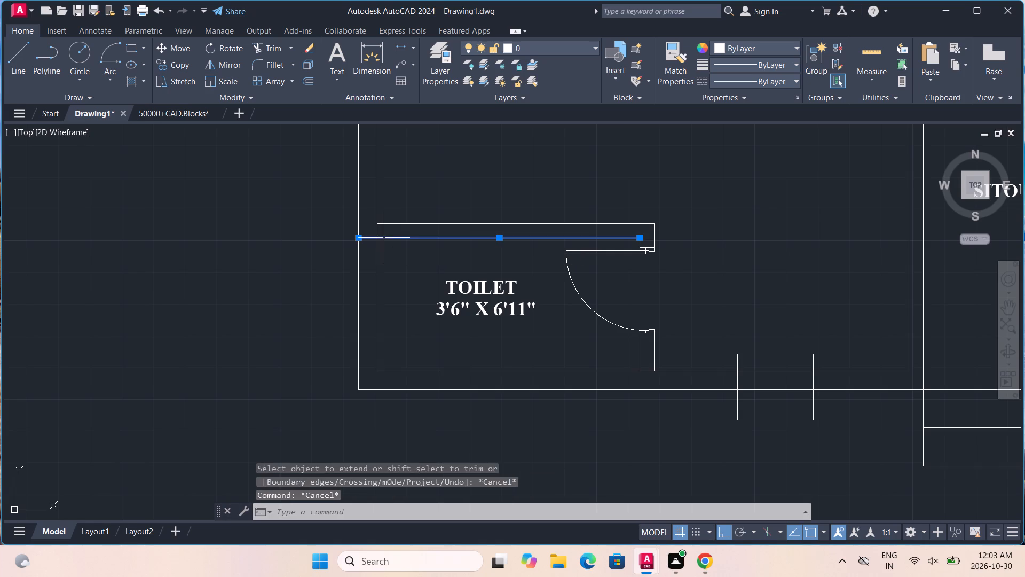
{"action": "type", "text": "OFF"}
{"action": "key", "text": "Return"}
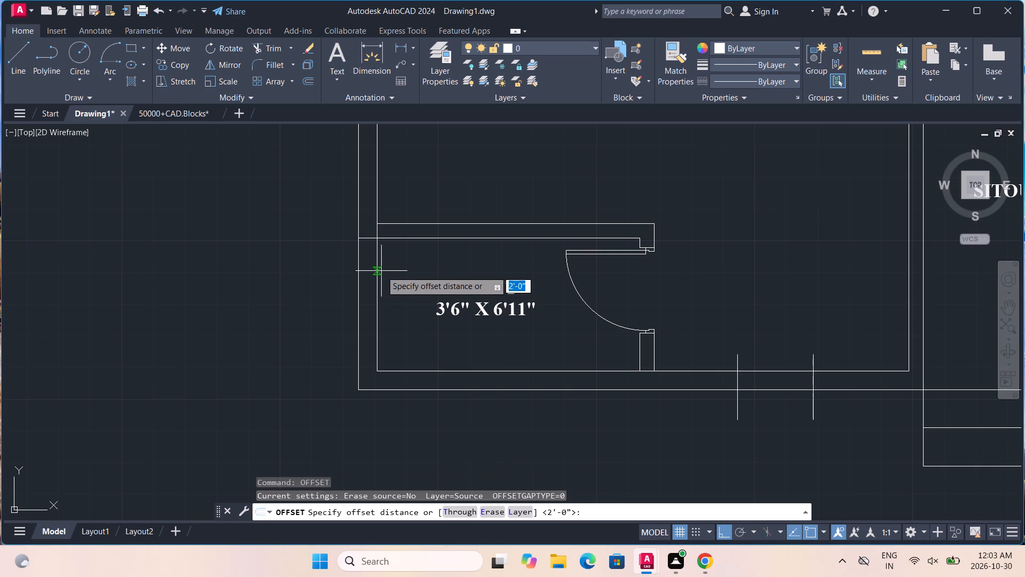
{"action": "type", "text": "6\""}
{"action": "key", "text": "Return"}
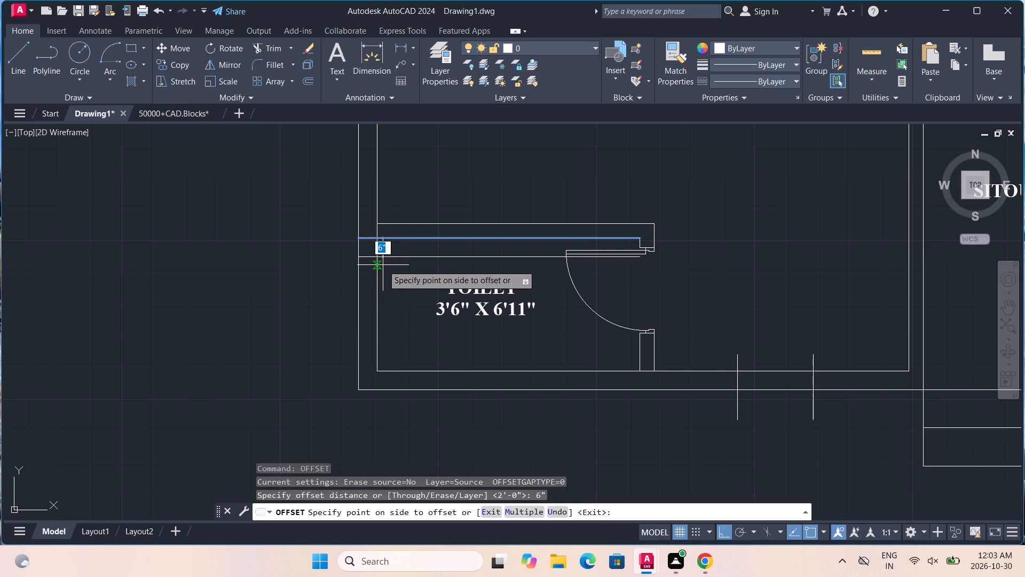
{"action": "left_click", "coordinate": [393, 253]}
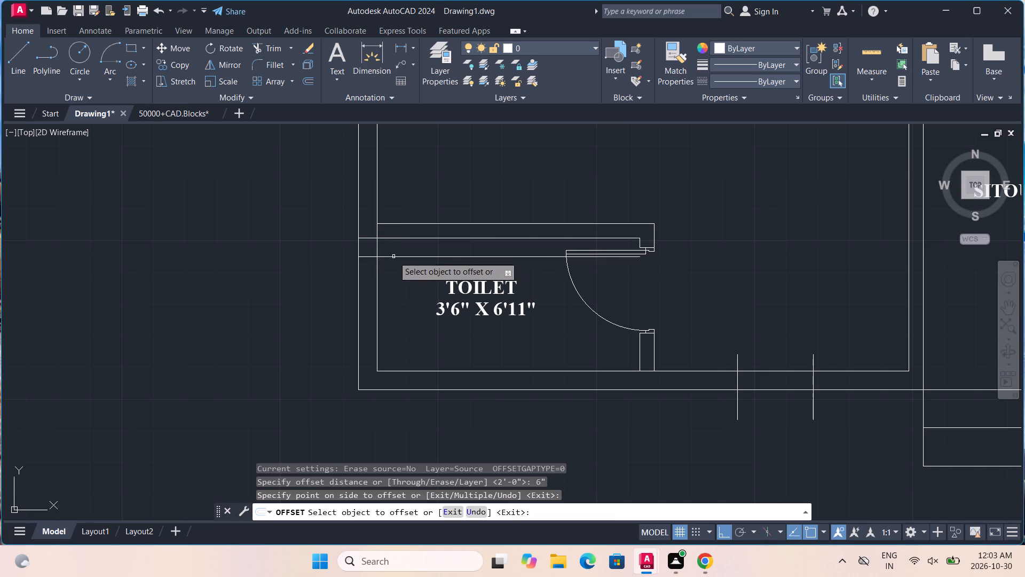
Offset the line lying 6" below TOILET's top wall a further 1'11" down into TOILET.
{"action": "left_click", "coordinate": [393, 258]}
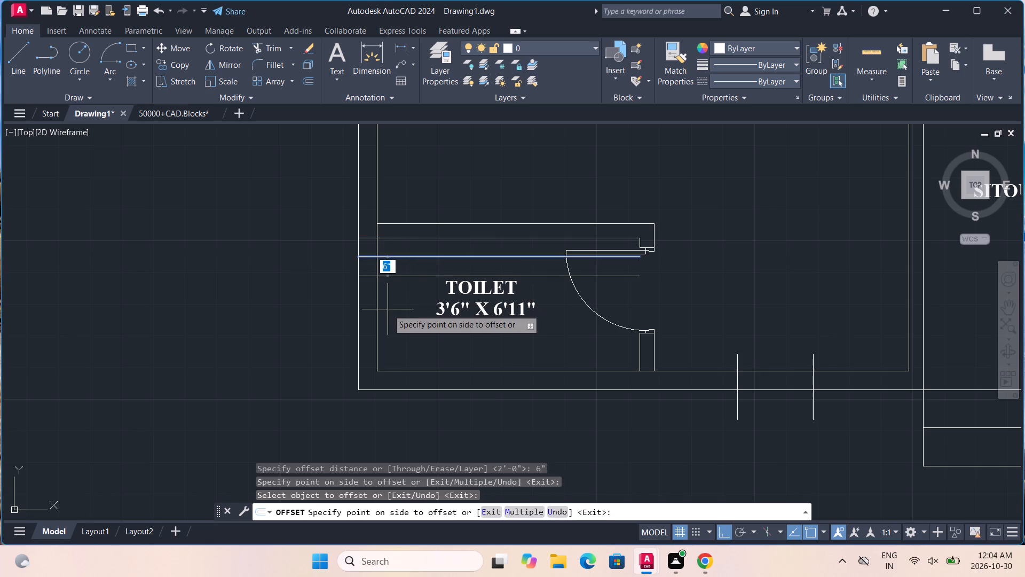
{"action": "type", "text": "1'"}
{"action": "type", "text": "11"}
{"action": "key", "text": "shift+quotedbl"}
{"action": "key", "text": "Return"}
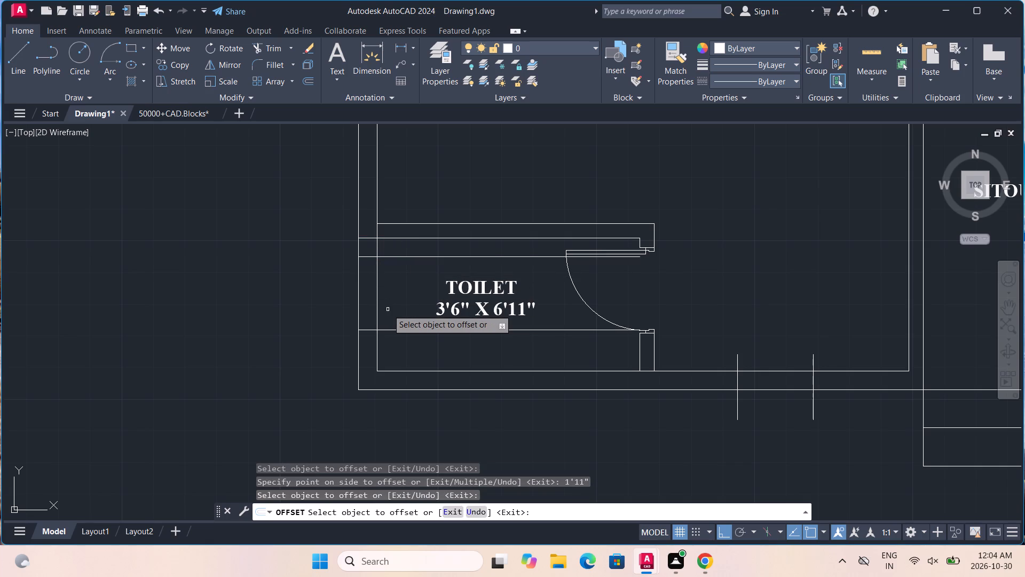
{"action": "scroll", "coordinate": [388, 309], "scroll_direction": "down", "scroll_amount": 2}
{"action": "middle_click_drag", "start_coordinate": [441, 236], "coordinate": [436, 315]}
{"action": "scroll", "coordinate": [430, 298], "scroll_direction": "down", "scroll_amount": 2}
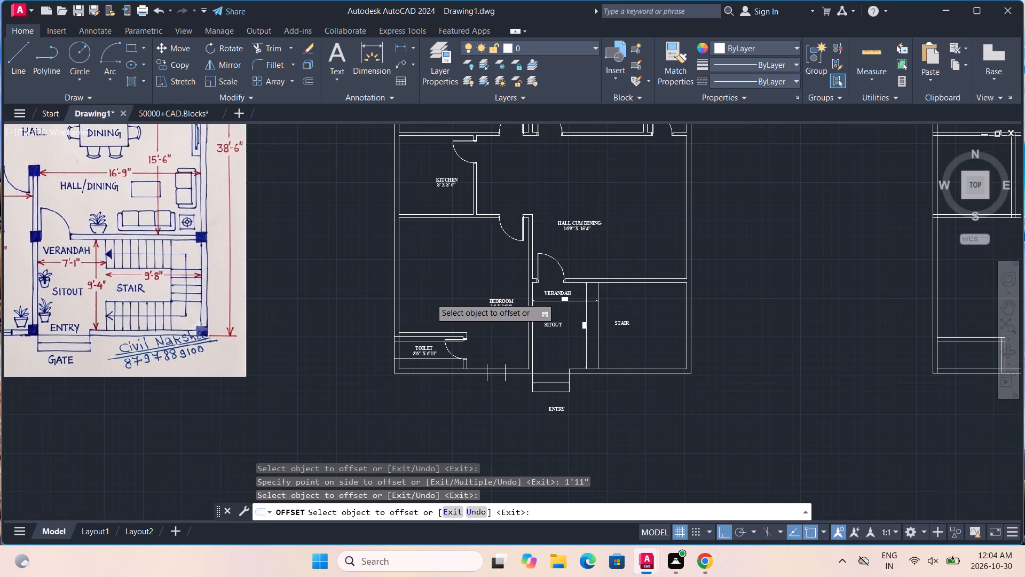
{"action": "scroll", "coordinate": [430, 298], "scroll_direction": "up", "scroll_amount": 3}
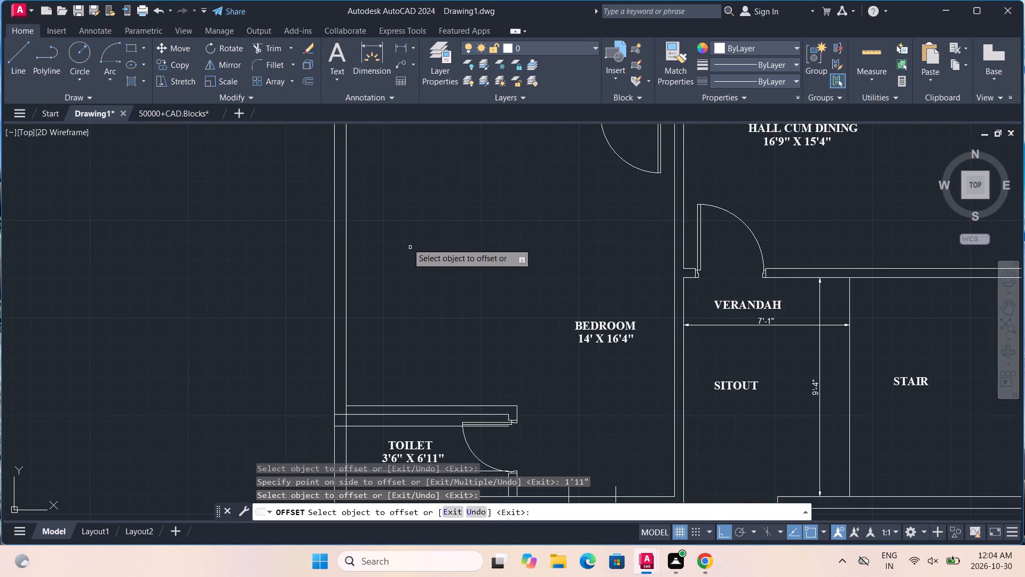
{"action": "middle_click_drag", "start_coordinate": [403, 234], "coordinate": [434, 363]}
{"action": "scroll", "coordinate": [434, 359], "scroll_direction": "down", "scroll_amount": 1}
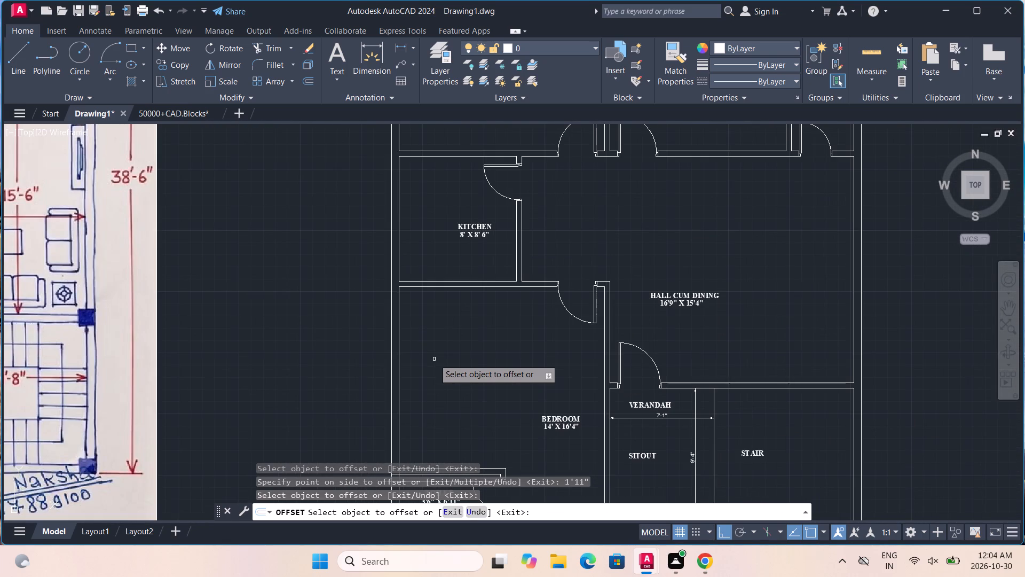
Extend the upper line of TOILET's top wall across the side wall to the plan's outer wall line.
{"action": "middle_click_drag", "start_coordinate": [436, 385], "coordinate": [422, 292]}
{"action": "scroll", "coordinate": [413, 384], "scroll_direction": "up", "scroll_amount": 1}
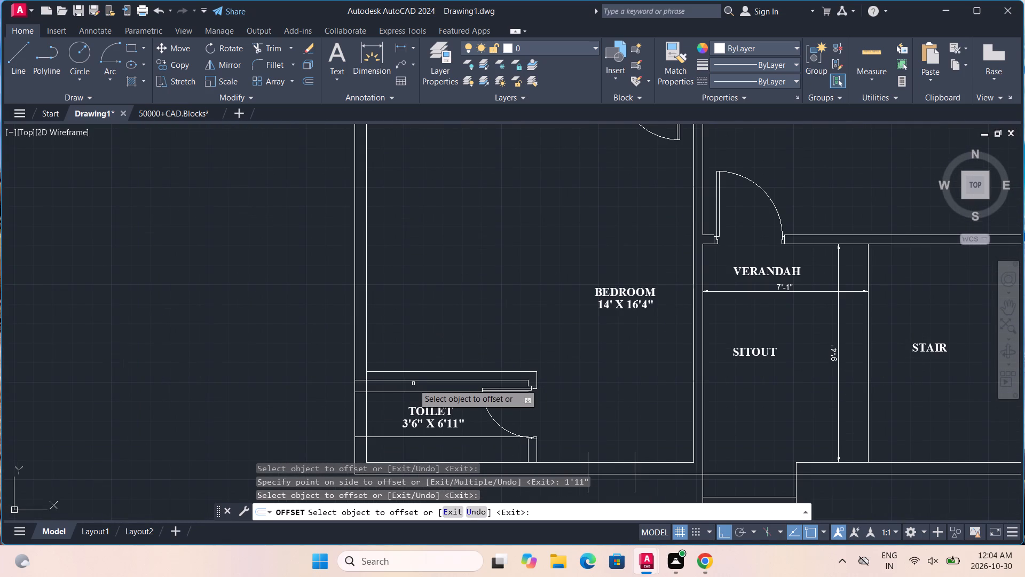
{"action": "key", "text": "Escape"}
{"action": "key", "text": "Escape"}
{"action": "key", "text": "Escape"}
{"action": "key", "text": "Escape"}
{"action": "type", "text": "EX"}
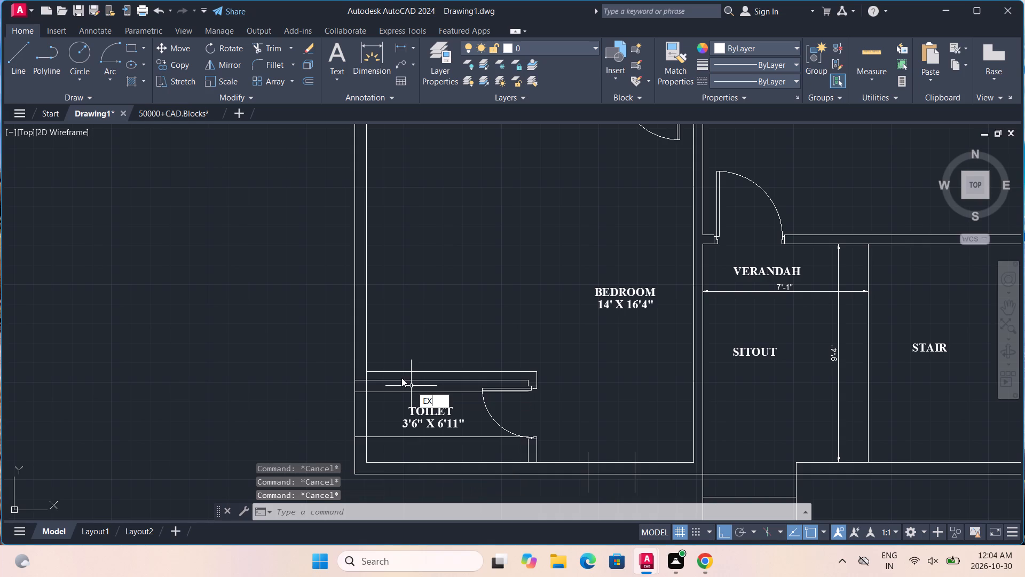
{"action": "key", "text": "Return"}
{"action": "left_click", "coordinate": [368, 372]}
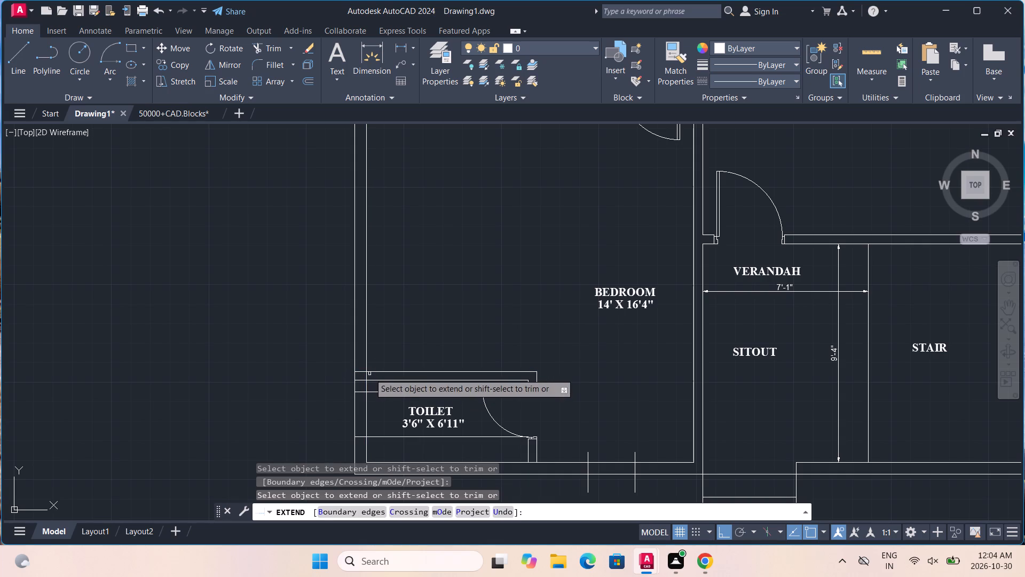
{"action": "key", "text": "Escape"}
{"action": "key", "text": "Escape"}
{"action": "key", "text": "Escape"}
{"action": "key", "text": "Escape"}
Offset the extended upper line of TOILET's top wall 4' up into BEDROOM.
{"action": "type", "text": "OFF"}
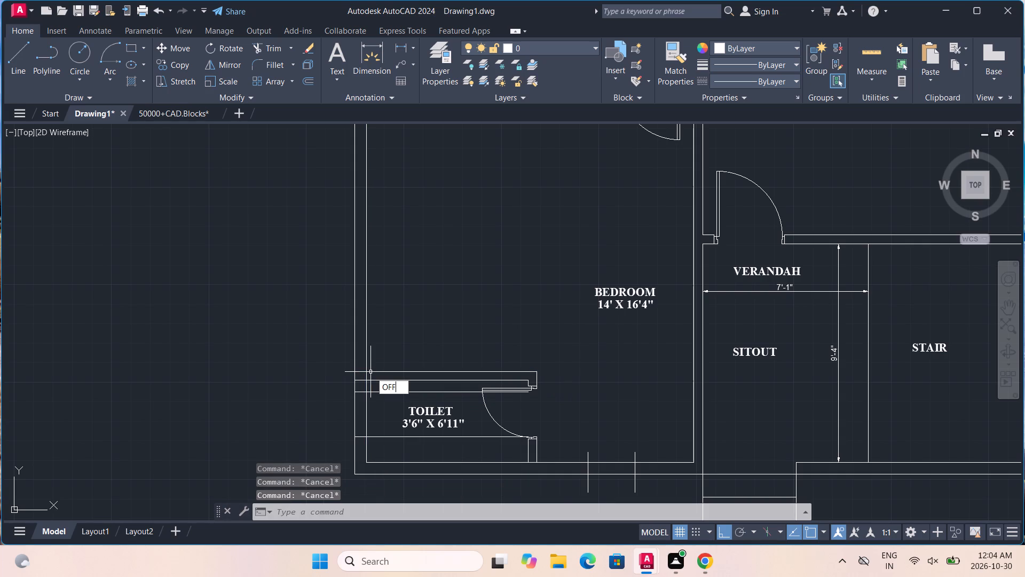
{"action": "key", "text": "Return"}
{"action": "scroll", "coordinate": [370, 371], "scroll_direction": "up", "scroll_amount": 2}
{"action": "left_click", "coordinate": [369, 376]}
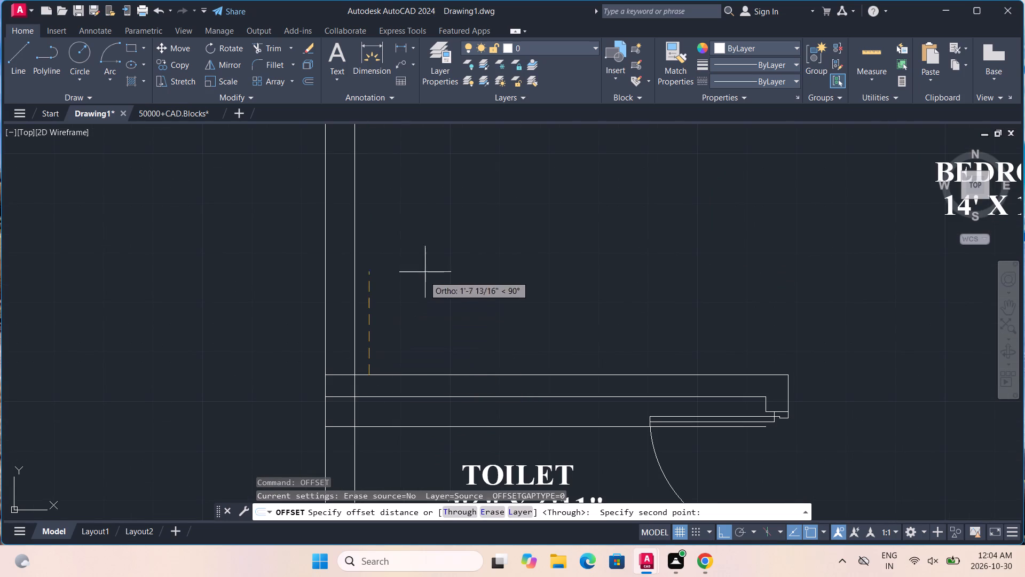
{"action": "scroll", "coordinate": [439, 226], "scroll_direction": "down", "scroll_amount": 1}
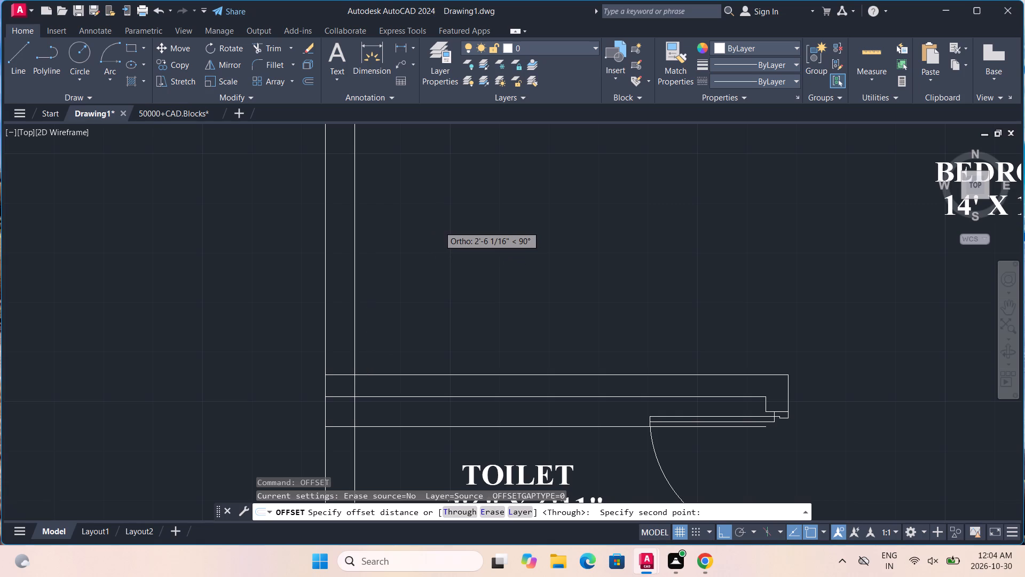
{"action": "scroll", "coordinate": [439, 226], "scroll_direction": "down", "scroll_amount": 2}
{"action": "middle_click_drag", "start_coordinate": [439, 226], "coordinate": [433, 309]}
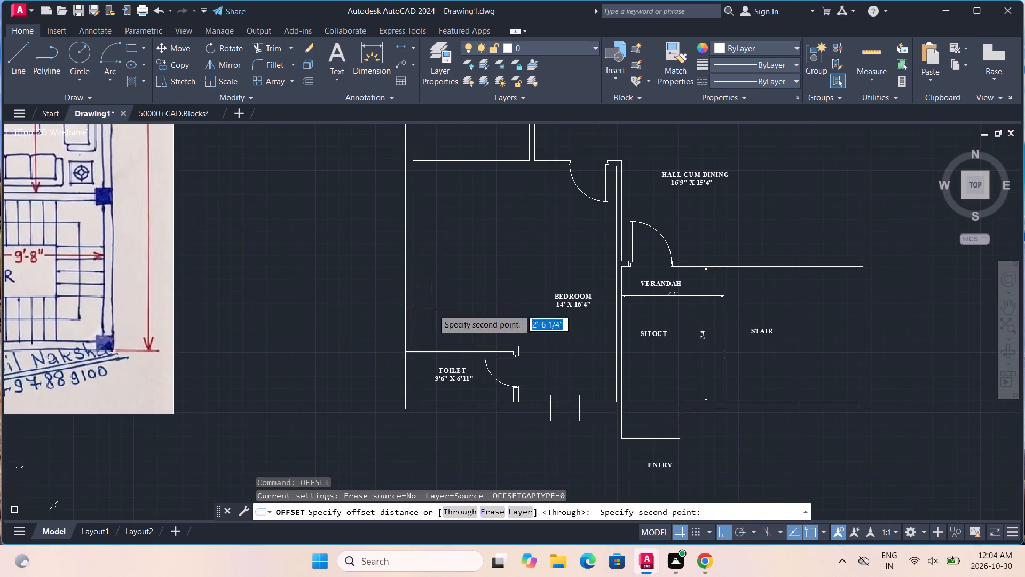
{"action": "key", "text": "4"}
{"action": "key", "text": "apostrophe"}
{"action": "key", "text": "Return"}
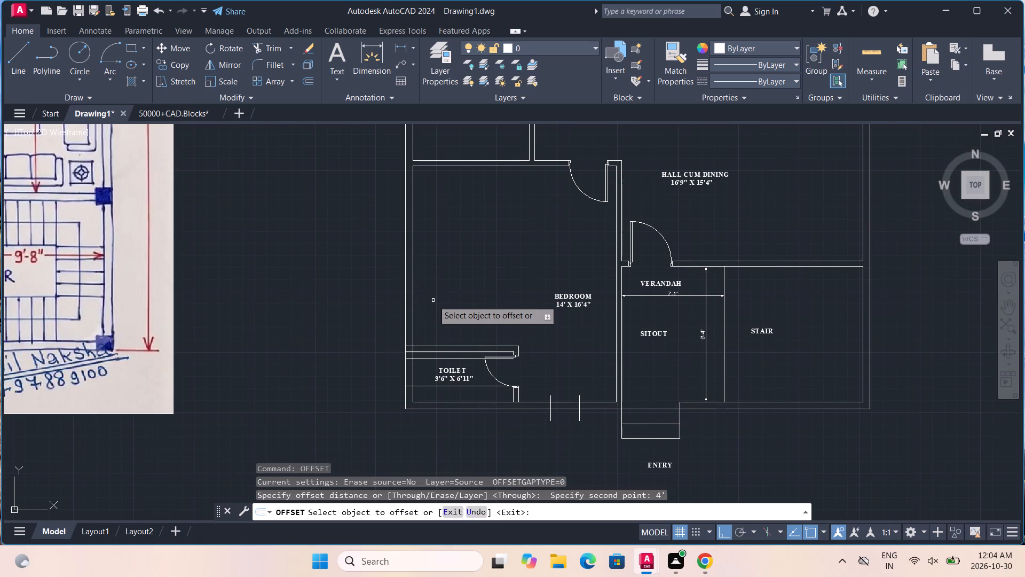
{"action": "scroll", "coordinate": [433, 300], "scroll_direction": "up", "scroll_amount": 1}
{"action": "left_click", "coordinate": [419, 373]}
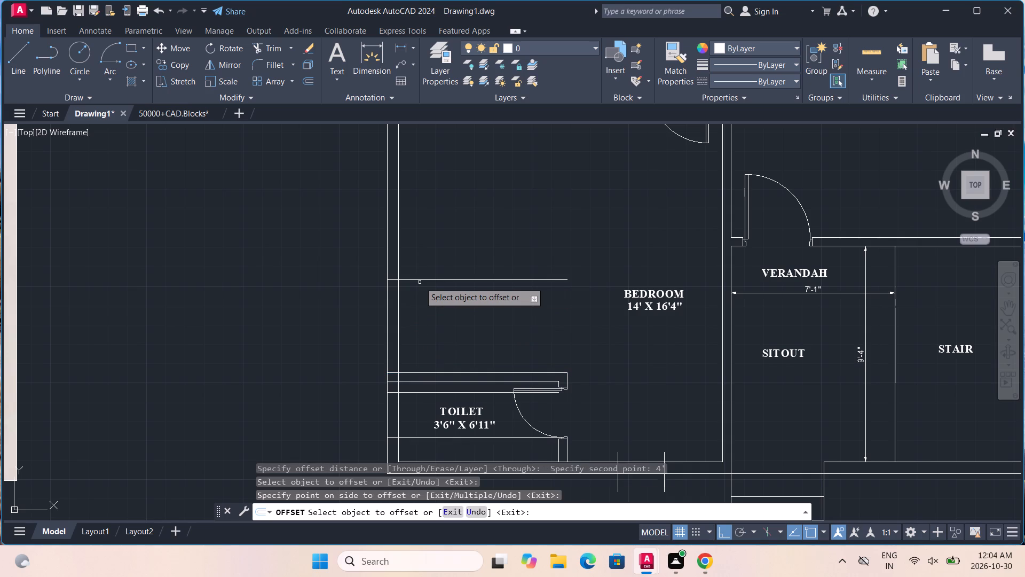
Offset the line lying 4' above TOILET's top wall a further 3' up into BEDROOM.
{"action": "scroll", "coordinate": [420, 282], "scroll_direction": "down", "scroll_amount": 1}
{"action": "left_click", "coordinate": [420, 282]}
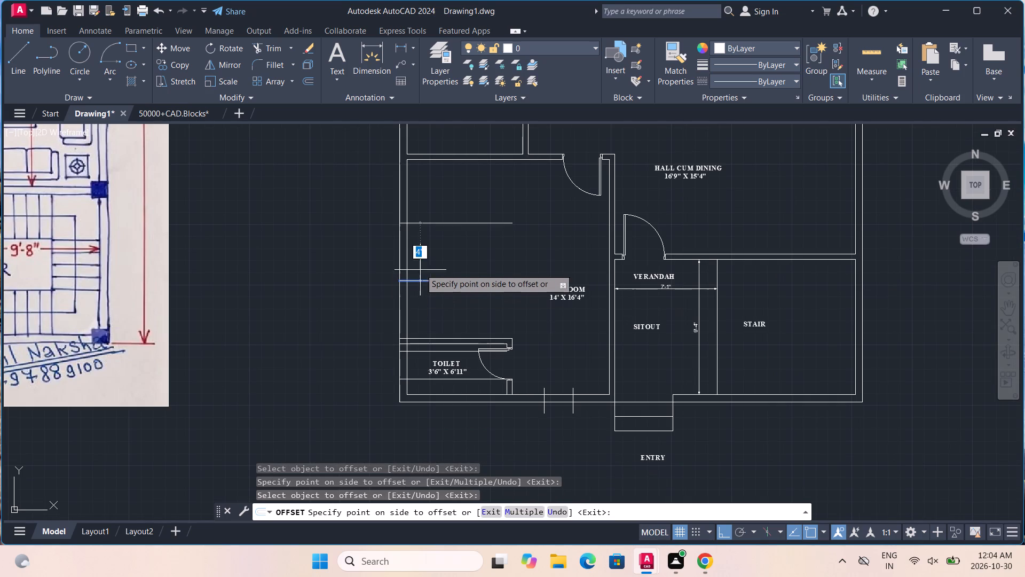
{"action": "key", "text": "3"}
{"action": "key", "text": "apostrophe"}
{"action": "key", "text": "Return"}
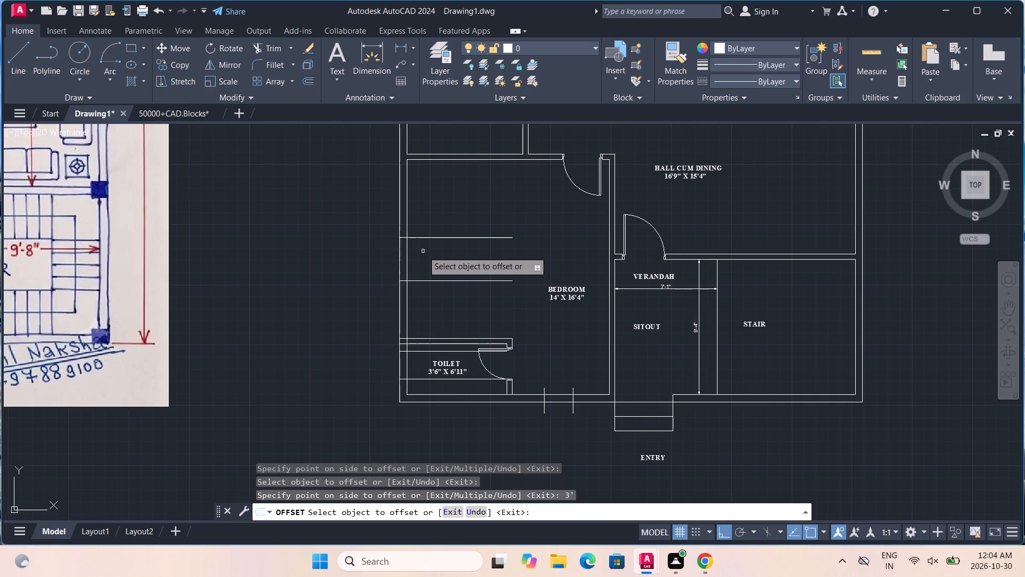
Extend both lines of KITCHEN's bottom wall across the side wall to the plan's outer wall line.
{"action": "scroll", "coordinate": [430, 237], "scroll_direction": "down", "scroll_amount": 1}
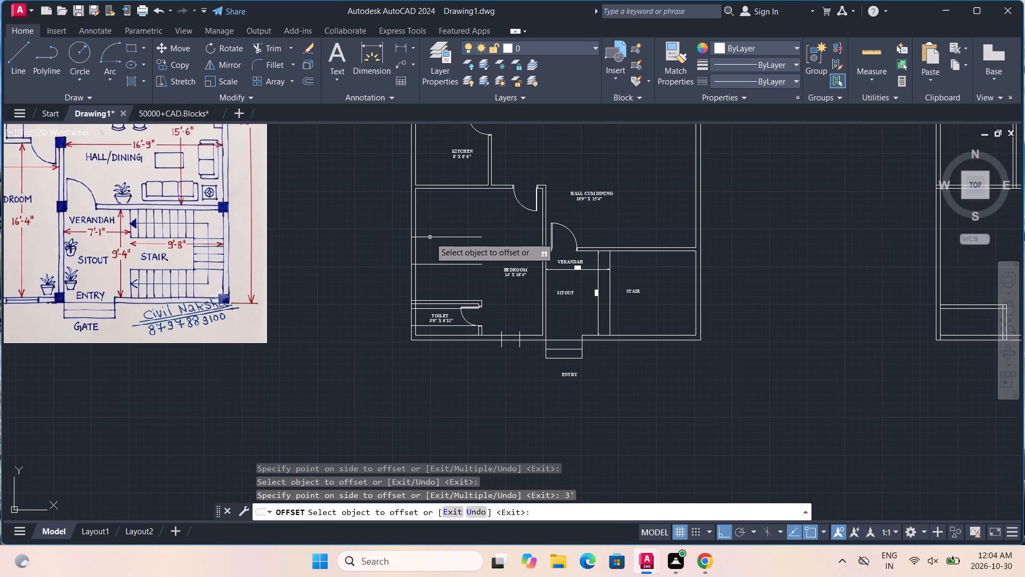
{"action": "middle_click_drag", "start_coordinate": [448, 222], "coordinate": [445, 349]}
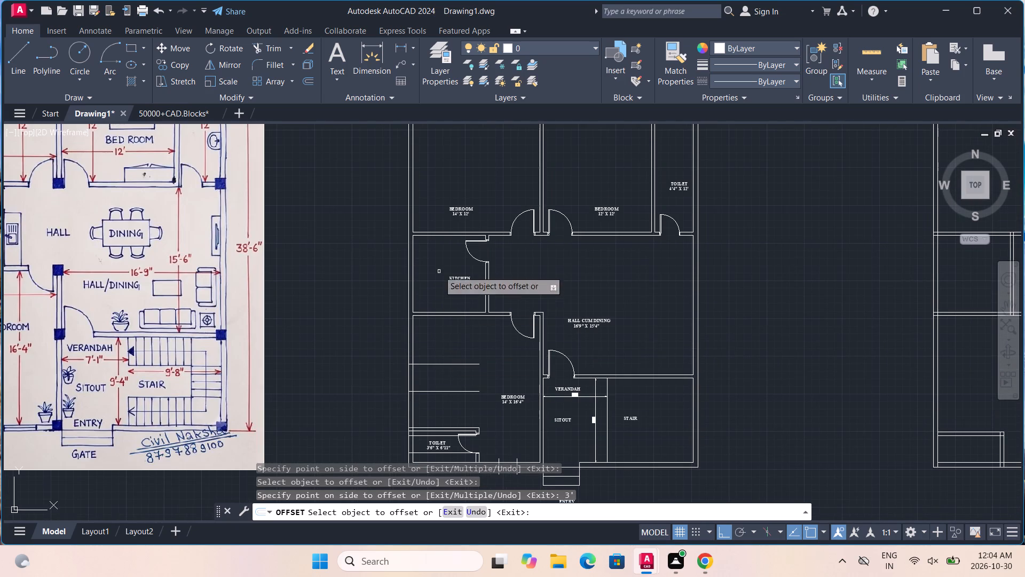
{"action": "middle_click_drag", "start_coordinate": [439, 271], "coordinate": [440, 292]}
{"action": "scroll", "coordinate": [431, 297], "scroll_direction": "up", "scroll_amount": 2}
{"action": "scroll", "coordinate": [431, 297], "scroll_direction": "down", "scroll_amount": 2}
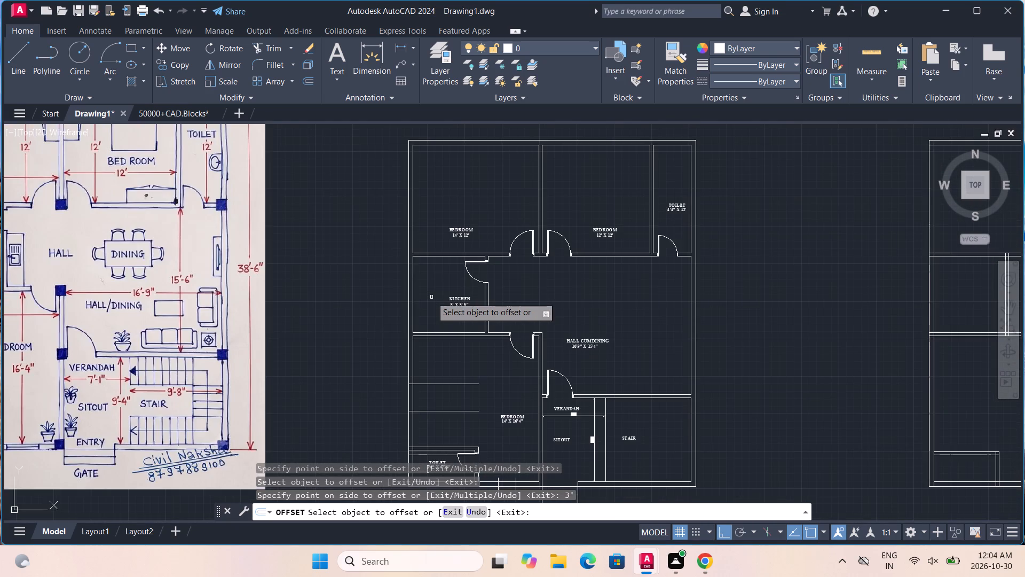
{"action": "scroll", "coordinate": [431, 297], "scroll_direction": "down", "scroll_amount": 1}
{"action": "scroll", "coordinate": [429, 283], "scroll_direction": "up", "scroll_amount": 1}
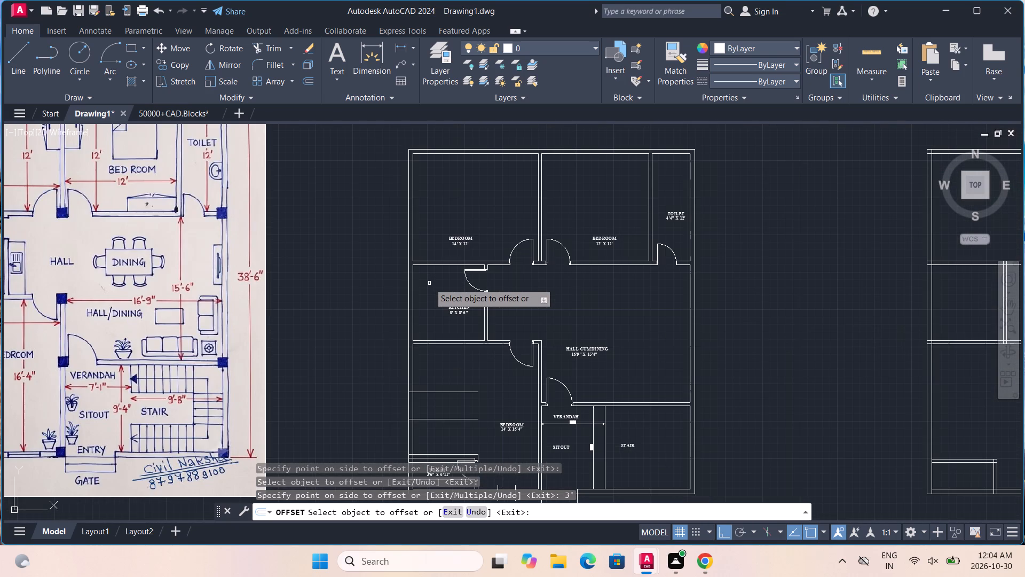
{"action": "middle_click_drag", "start_coordinate": [426, 289], "coordinate": [581, 290]}
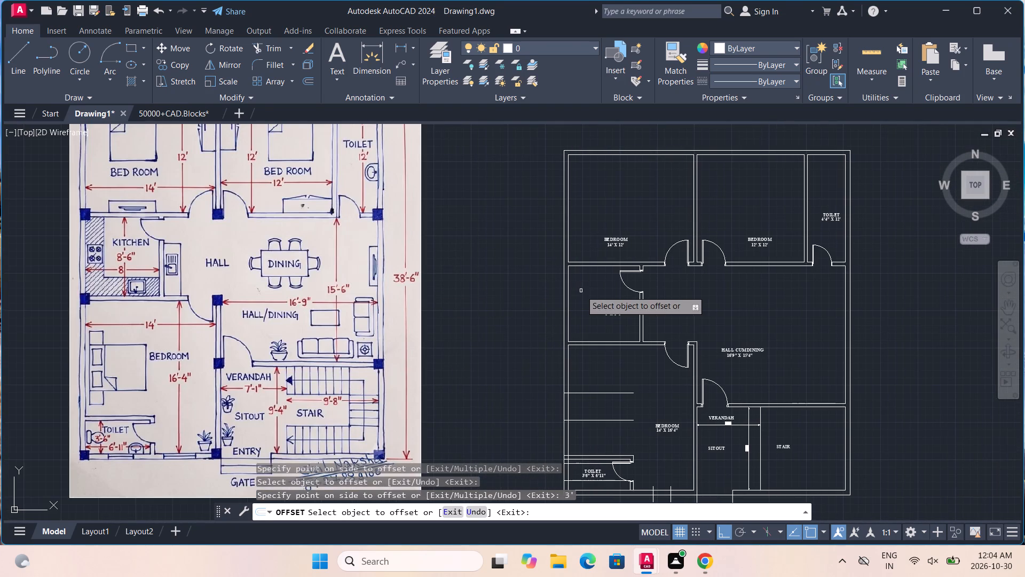
{"action": "scroll", "coordinate": [573, 296], "scroll_direction": "up", "scroll_amount": 2}
{"action": "middle_click_drag", "start_coordinate": [570, 335], "coordinate": [572, 233]}
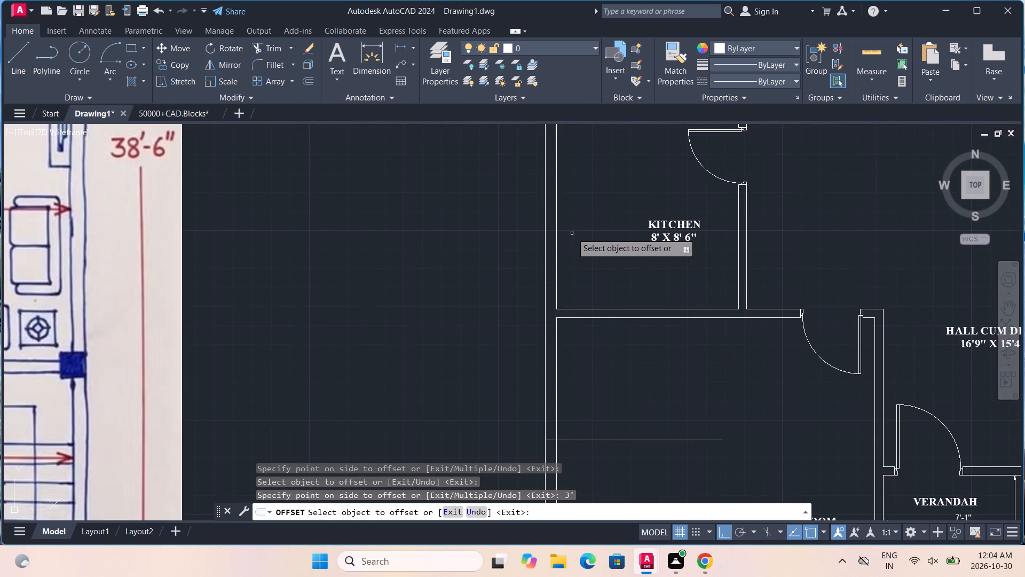
{"action": "key", "text": "Escape"}
{"action": "key", "text": "Escape"}
{"action": "key", "text": "Escape"}
{"action": "key", "text": "Escape"}
{"action": "type", "text": "EX"}
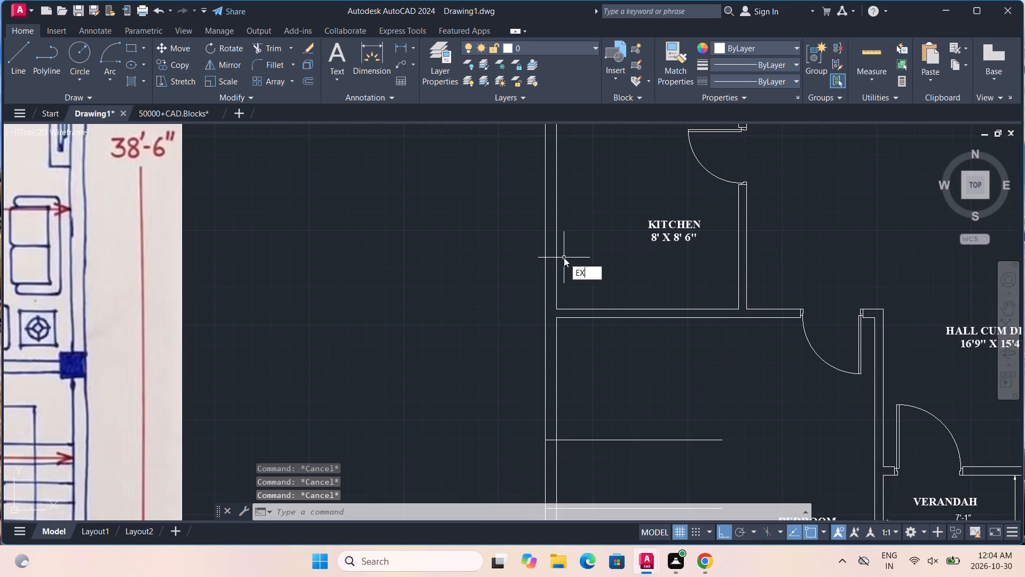
{"action": "key", "text": "Return"}
{"action": "key", "text": "Return"}
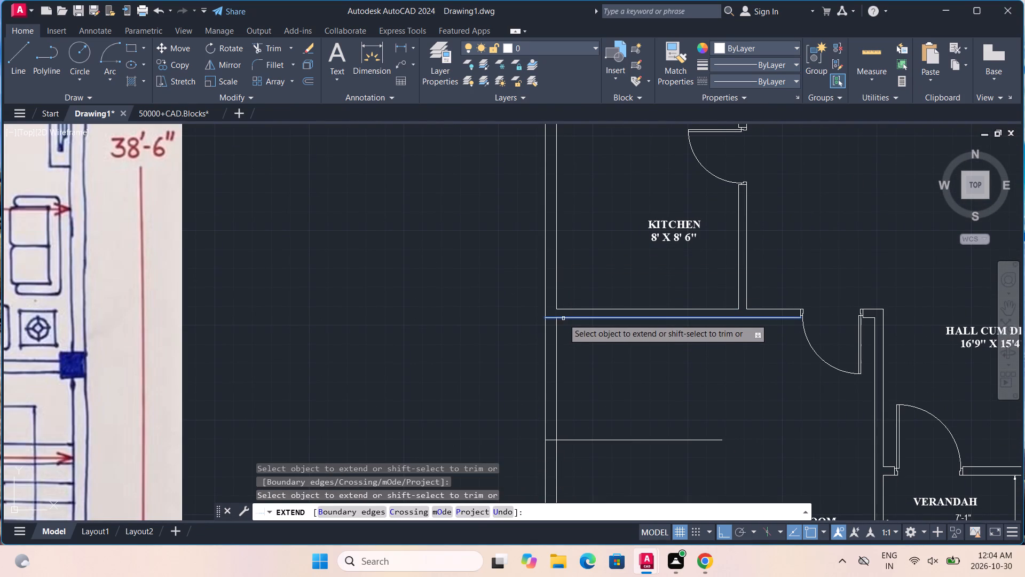
{"action": "left_click", "coordinate": [563, 318]}
{"action": "left_click", "coordinate": [565, 310]}
{"action": "key", "text": "Escape"}
Offset the extended upper line of KITCHEN's bottom wall 2' up into KITCHEN.
{"action": "scroll", "coordinate": [565, 310], "scroll_direction": "down", "scroll_amount": 2}
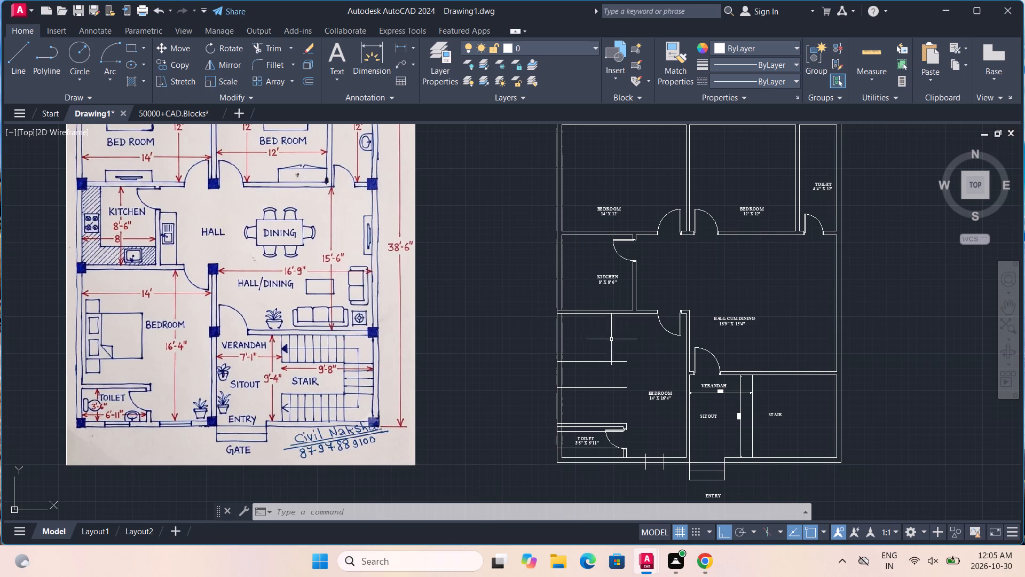
{"action": "scroll", "coordinate": [559, 308], "scroll_direction": "up", "scroll_amount": 3}
{"action": "key", "text": "o"}
{"action": "type", "text": "FF"}
{"action": "key", "text": "Return"}
{"action": "left_click", "coordinate": [565, 315]}
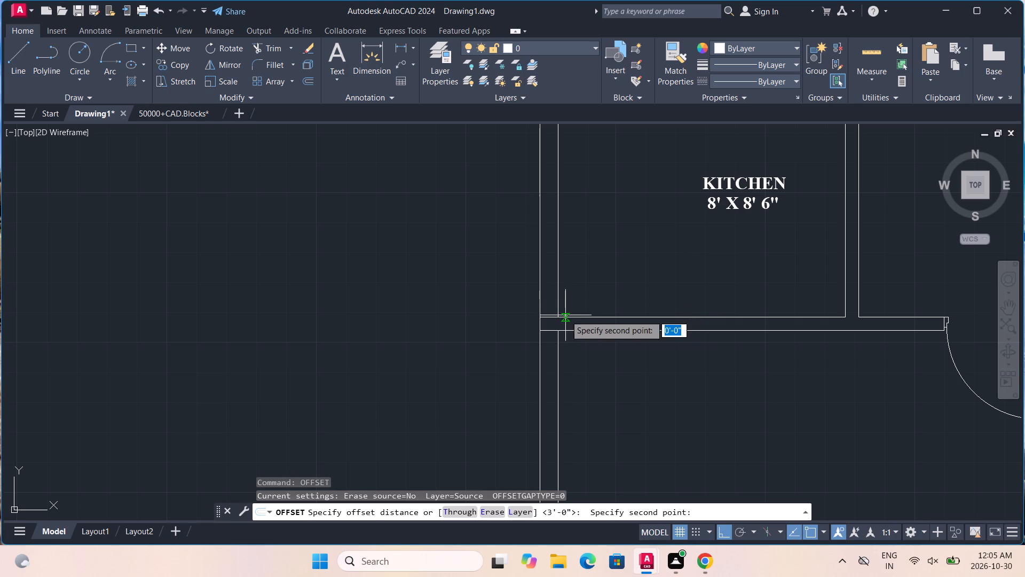
{"action": "scroll", "coordinate": [578, 245], "scroll_direction": "down", "scroll_amount": 2}
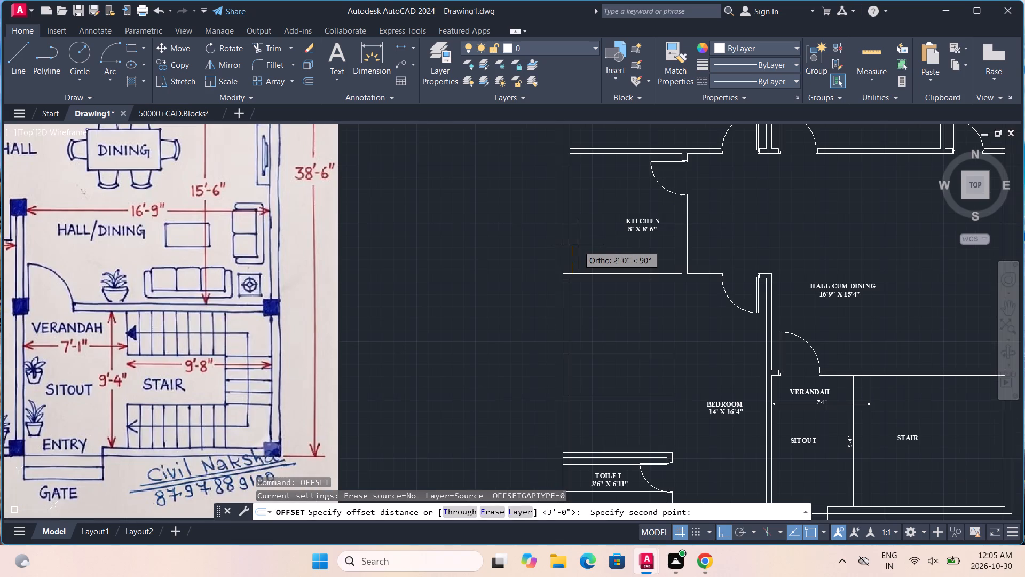
{"action": "type", "text": "2'"}
{"action": "key", "text": "Return"}
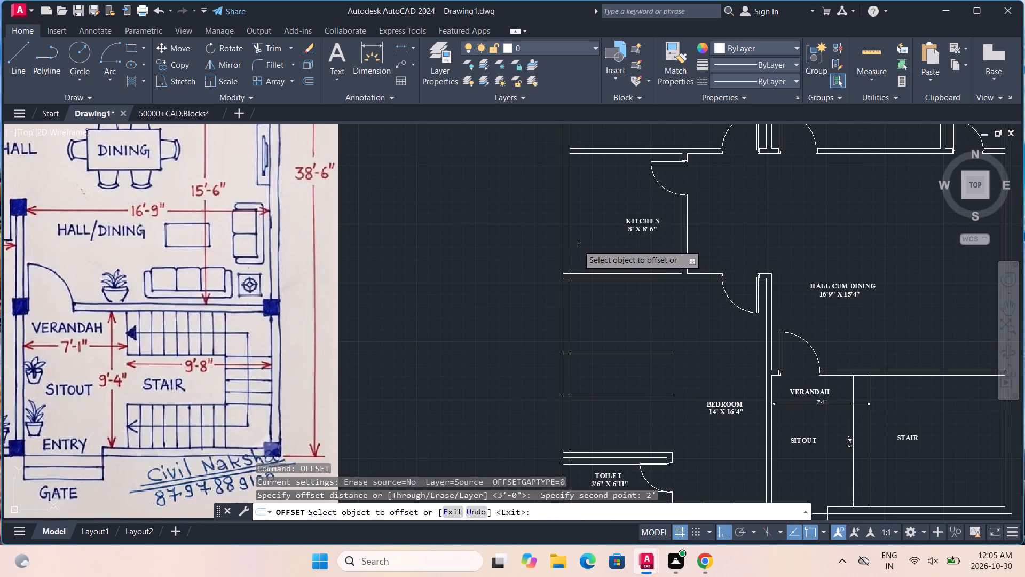
{"action": "left_click", "coordinate": [585, 273]}
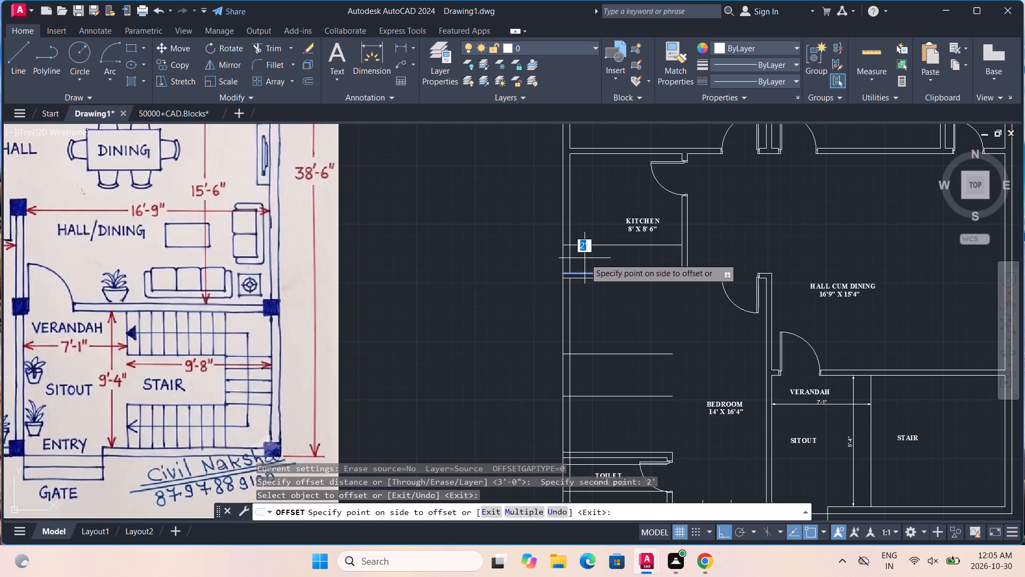
{"action": "scroll", "coordinate": [589, 258], "scroll_direction": "up", "scroll_amount": 2}
{"action": "left_click", "coordinate": [589, 258]}
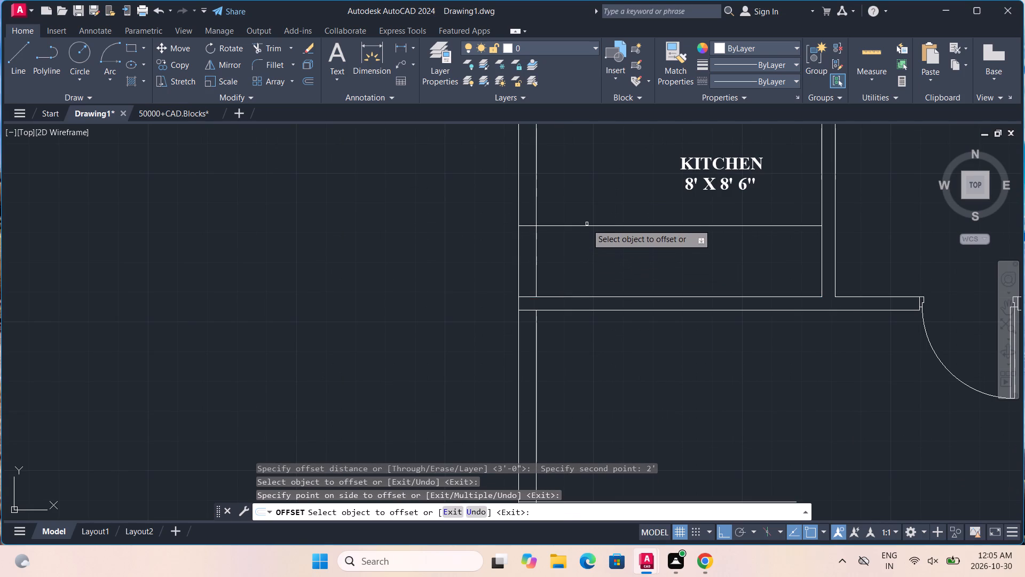
Offset the line lying 2' above KITCHEN's bottom wall a further 2'7" up into KITCHEN.
{"action": "left_click", "coordinate": [587, 226]}
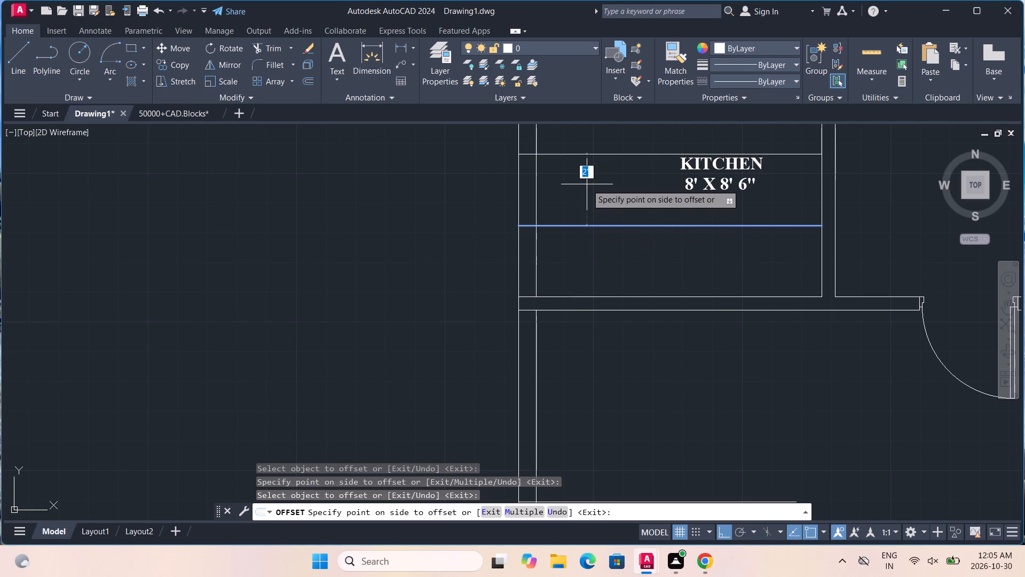
{"action": "key", "text": "2"}
{"action": "type", "text": "'7\""}
{"action": "key", "text": "Return"}
Extend the upper line of the 14' X 12' BEDROOM's bottom wall across the side wall to the plan's outer wall line.
{"action": "scroll", "coordinate": [587, 184], "scroll_direction": "down", "scroll_amount": 1}
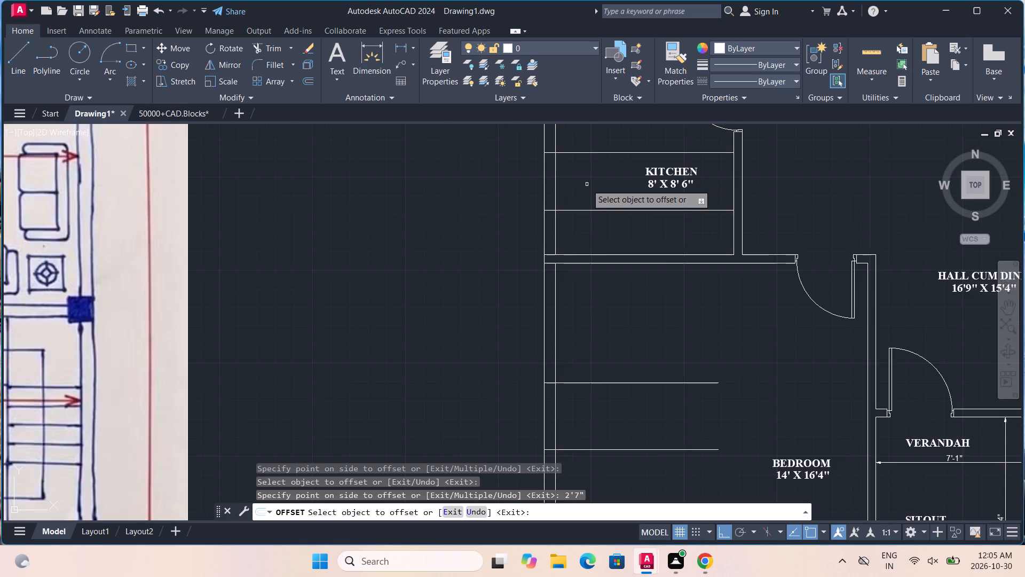
{"action": "scroll", "coordinate": [587, 184], "scroll_direction": "down", "scroll_amount": 2}
{"action": "middle_click_drag", "start_coordinate": [588, 179], "coordinate": [590, 207]}
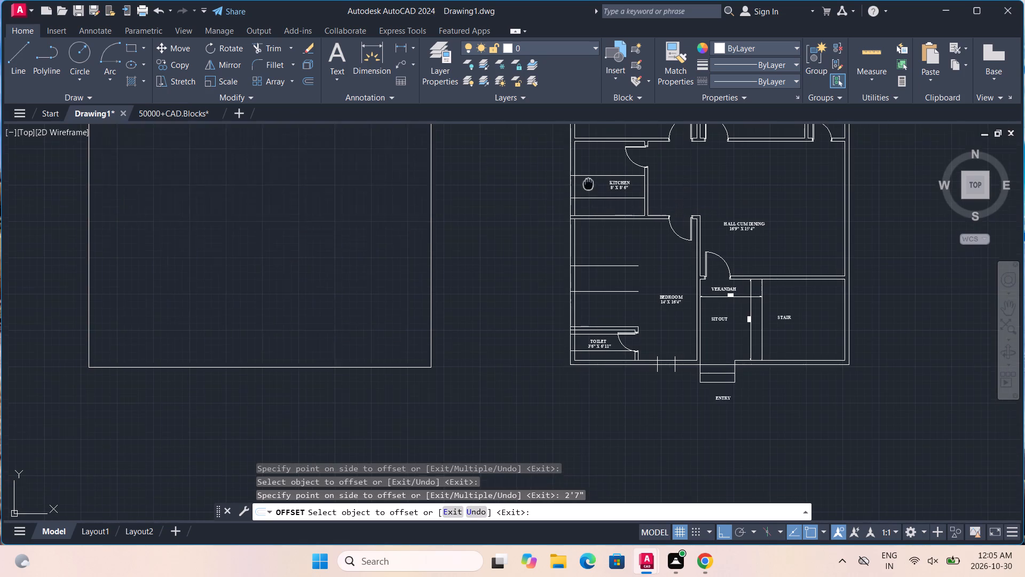
{"action": "middle_click_drag", "start_coordinate": [590, 207], "coordinate": [592, 262]}
{"action": "middle_click_drag", "start_coordinate": [596, 229], "coordinate": [590, 282]}
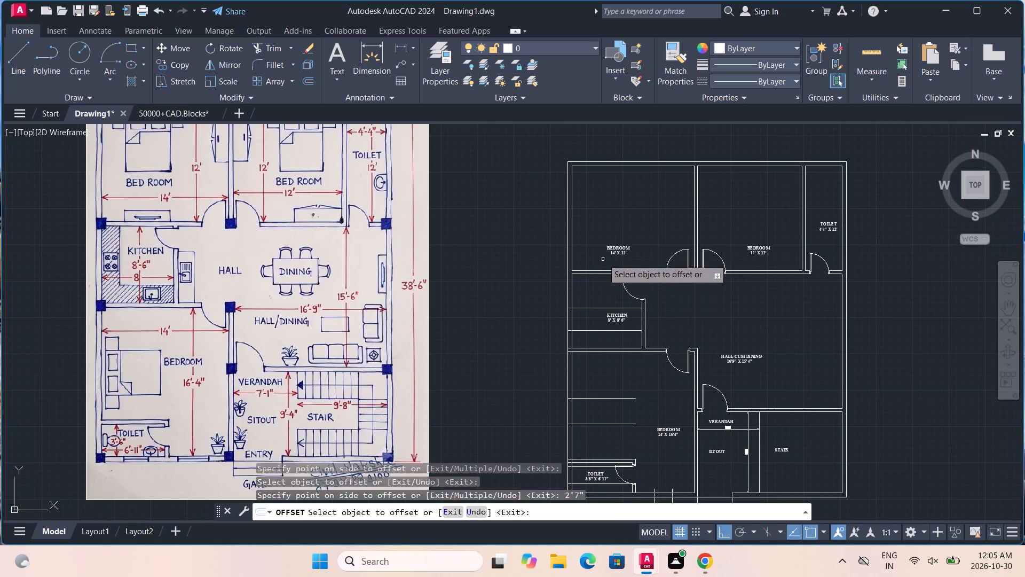
{"action": "middle_click_drag", "start_coordinate": [631, 222], "coordinate": [632, 278]}
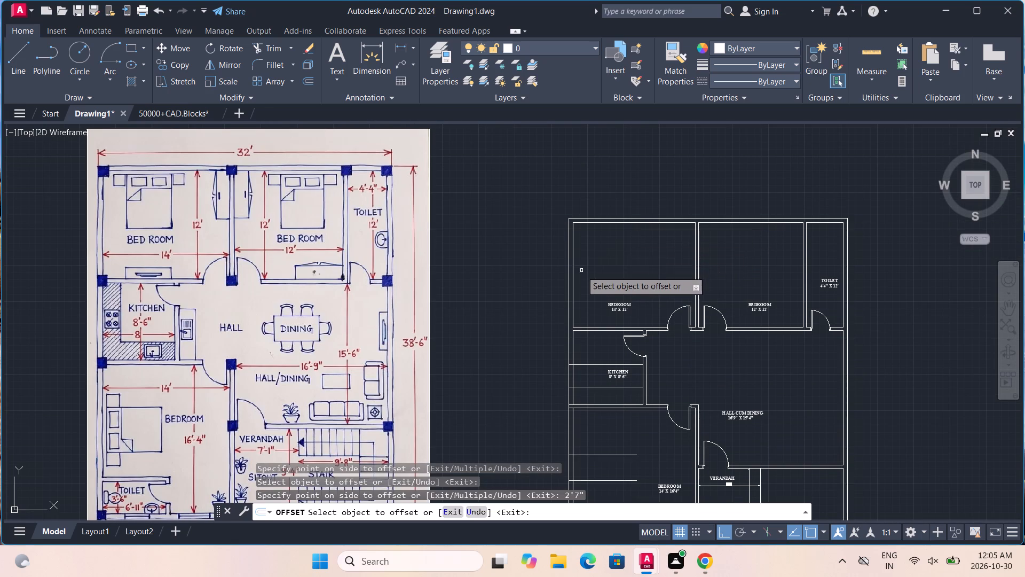
{"action": "scroll", "coordinate": [581, 271], "scroll_direction": "up", "scroll_amount": 2}
{"action": "key", "text": "Escape"}
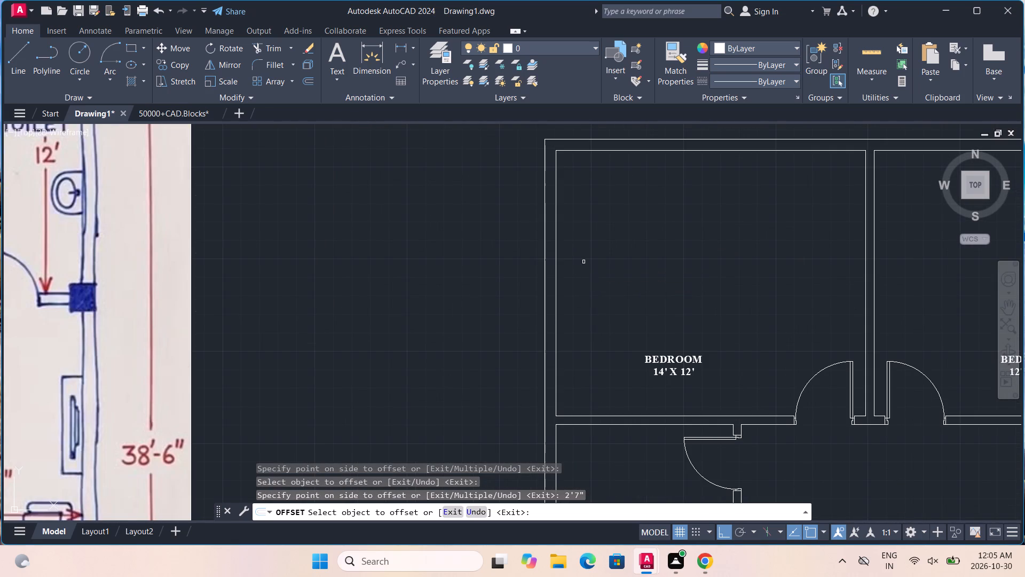
{"action": "key", "text": "Escape"}
{"action": "key", "text": "Escape"}
{"action": "key", "text": "Escape"}
{"action": "type", "text": "EX"}
{"action": "key", "text": "Return"}
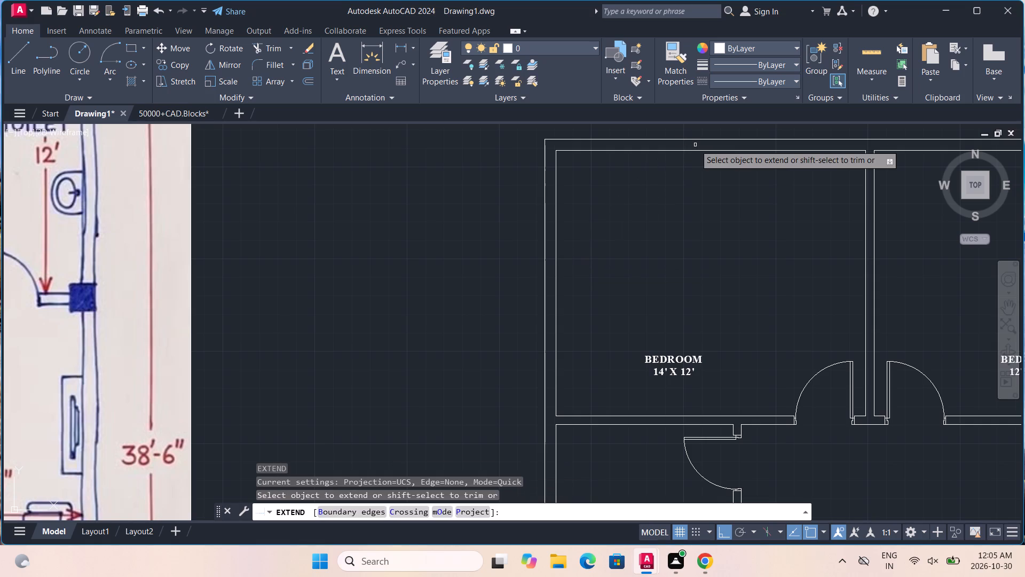
{"action": "left_click", "coordinate": [593, 417]}
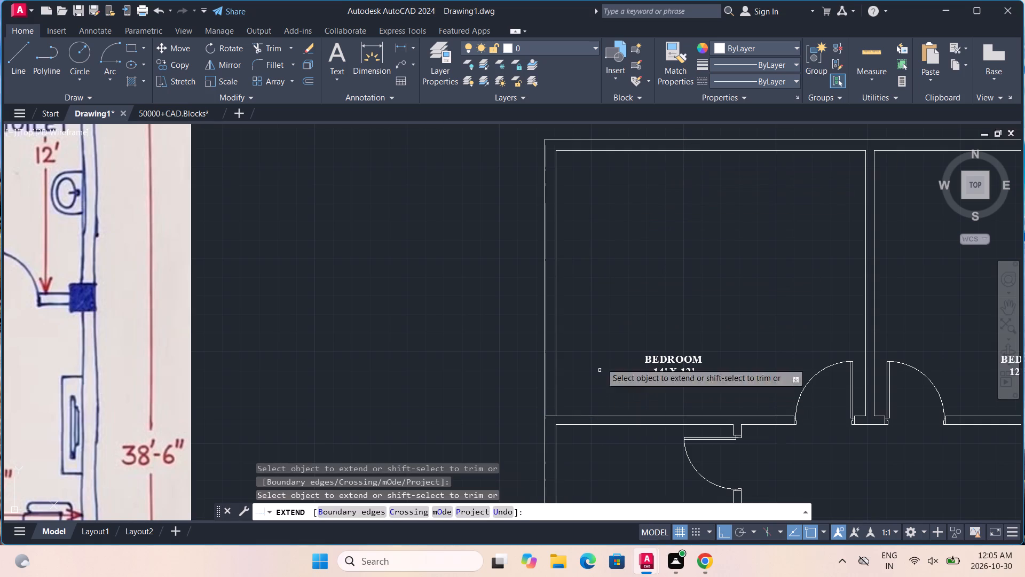
Extend the inner side-wall line of the 14' X 12' BEDROOM up across the top wall to the plan's outer wall line.
{"action": "left_click", "coordinate": [559, 156]}
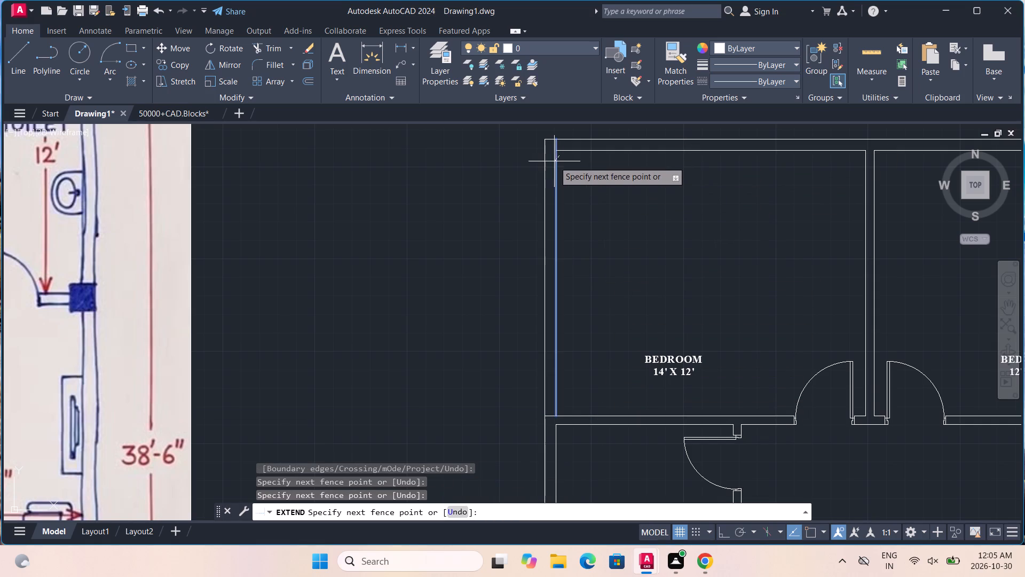
{"action": "left_click", "coordinate": [556, 159]}
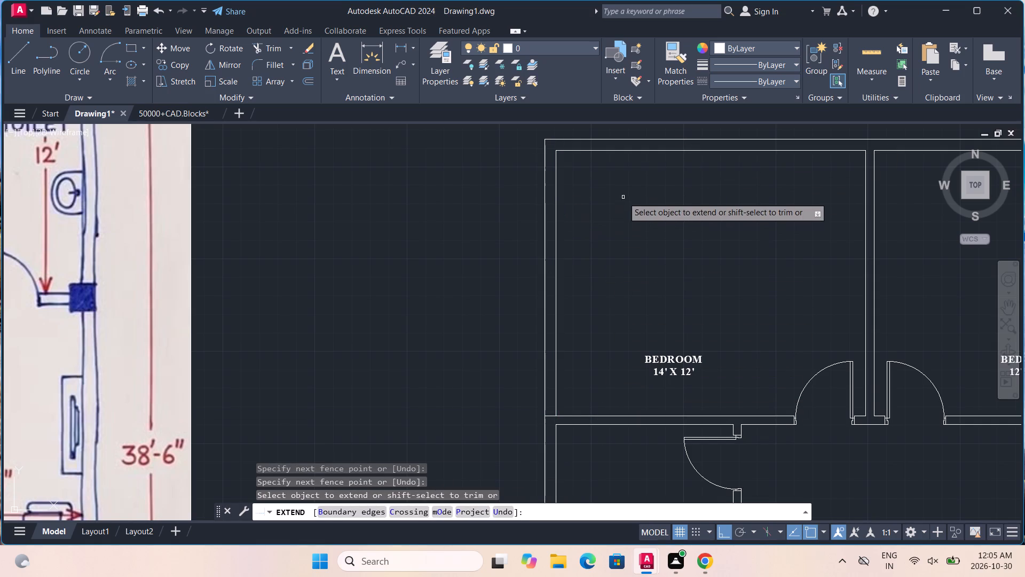
{"action": "left_click", "coordinate": [557, 153]}
{"action": "key", "text": "Escape"}
{"action": "key", "text": "Escape"}
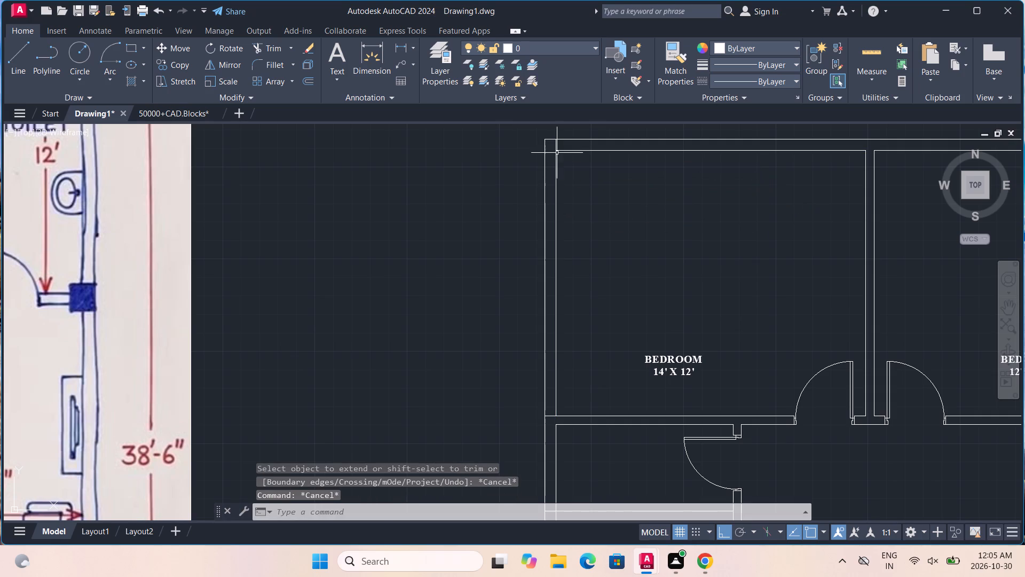
Offset the extended upper line of the 14' X 12' BEDROOM's bottom wall 3' up into the room.
{"action": "middle_click_drag", "start_coordinate": [613, 358], "coordinate": [621, 313]}
{"action": "key", "text": "o"}
{"action": "key", "text": "f"}
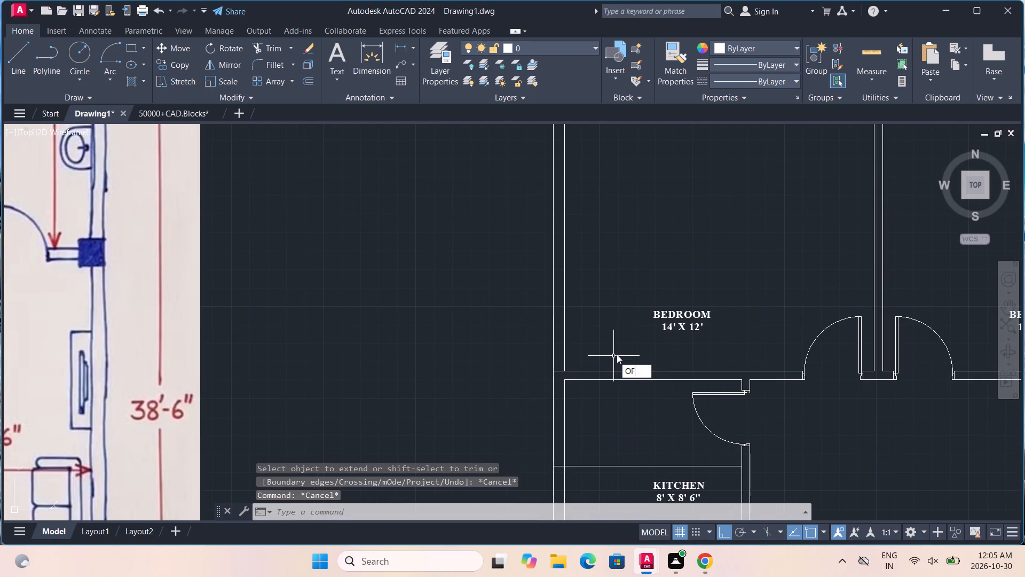
{"action": "key", "text": "f"}
{"action": "key", "text": "Return"}
{"action": "left_click", "coordinate": [597, 371]}
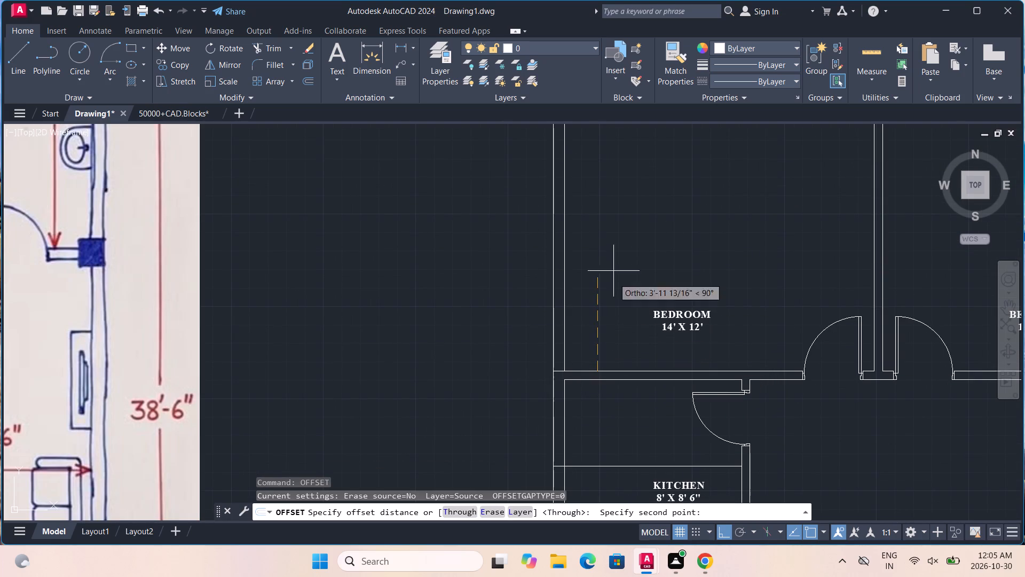
{"action": "scroll", "coordinate": [602, 215], "scroll_direction": "down", "scroll_amount": 1}
{"action": "middle_click_drag", "start_coordinate": [602, 215], "coordinate": [605, 297]}
{"action": "type", "text": "3'"}
{"action": "key", "text": "Return"}
{"action": "left_click", "coordinate": [599, 393]}
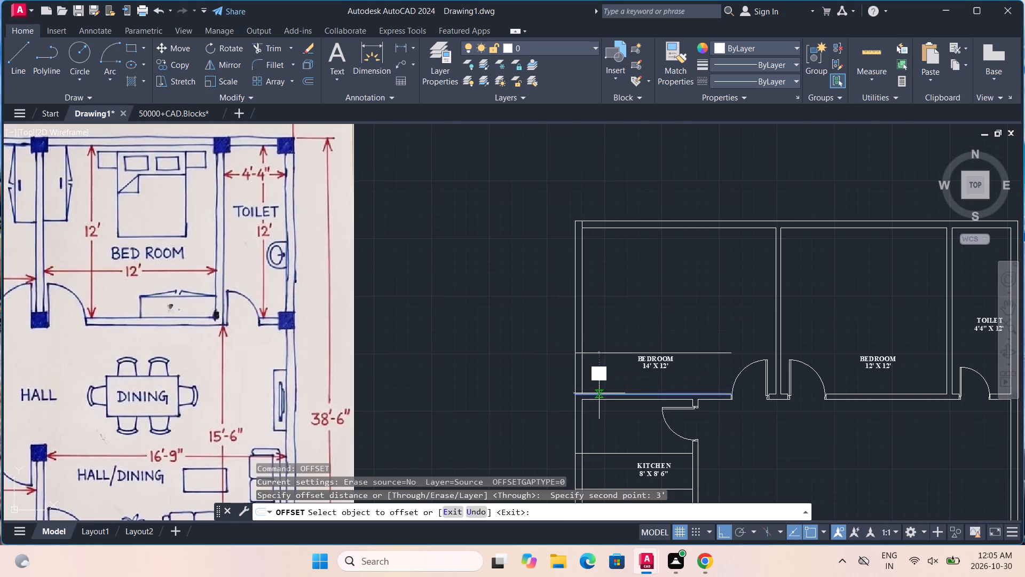
{"action": "left_click", "coordinate": [599, 365]}
Offset the line lying 3' above the 14' X 12' BEDROOM's bottom wall a further 2' up.
{"action": "left_click", "coordinate": [601, 354]}
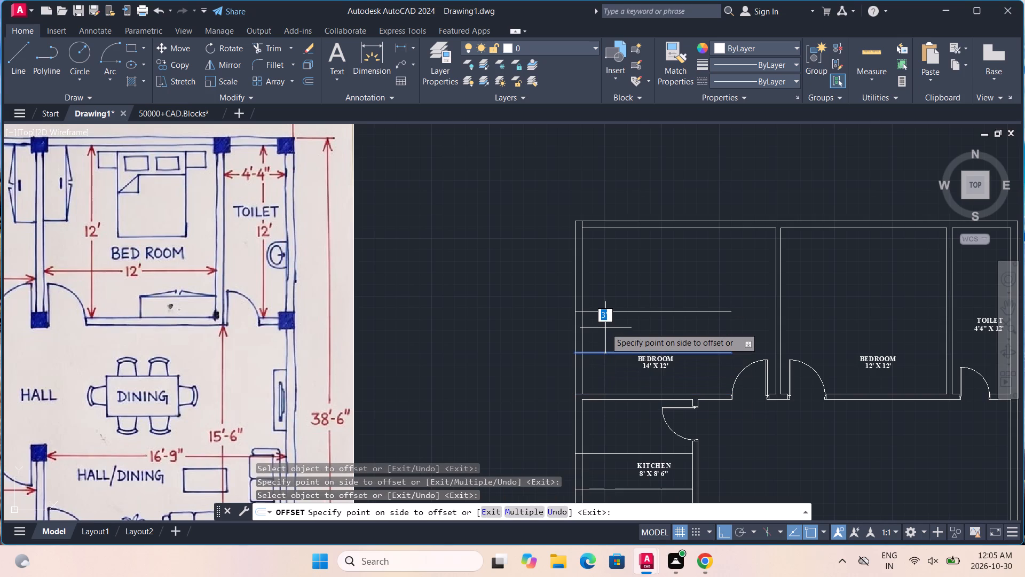
{"action": "key", "text": "4"}
{"action": "key", "text": "BackSpace"}
{"action": "type", "text": "2'"}
{"action": "key", "text": "Return"}
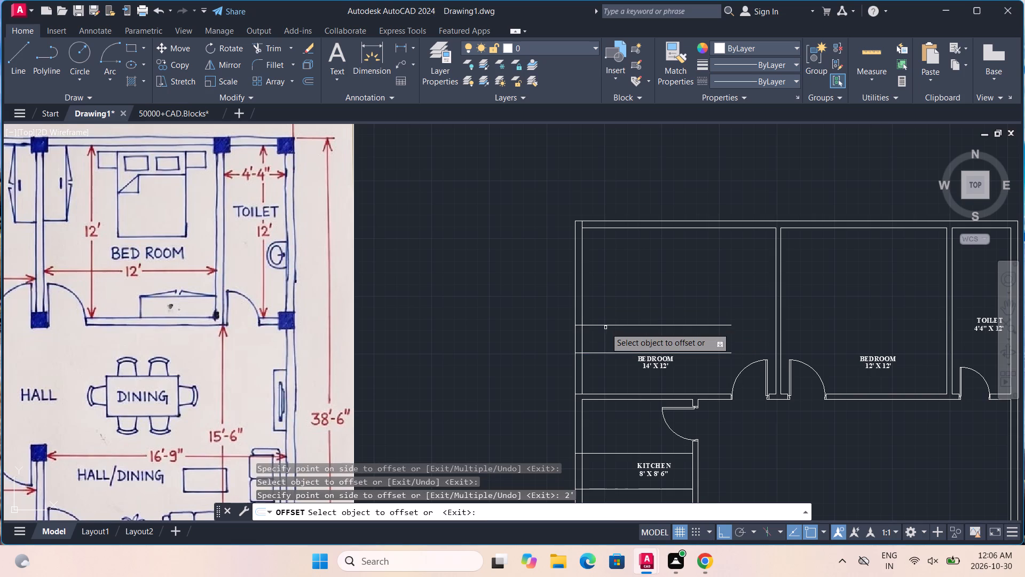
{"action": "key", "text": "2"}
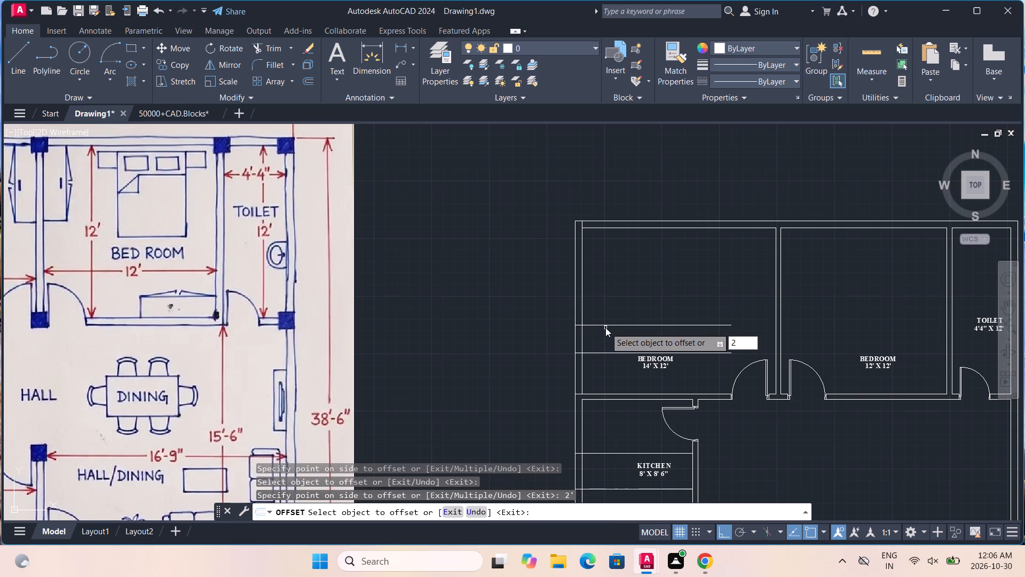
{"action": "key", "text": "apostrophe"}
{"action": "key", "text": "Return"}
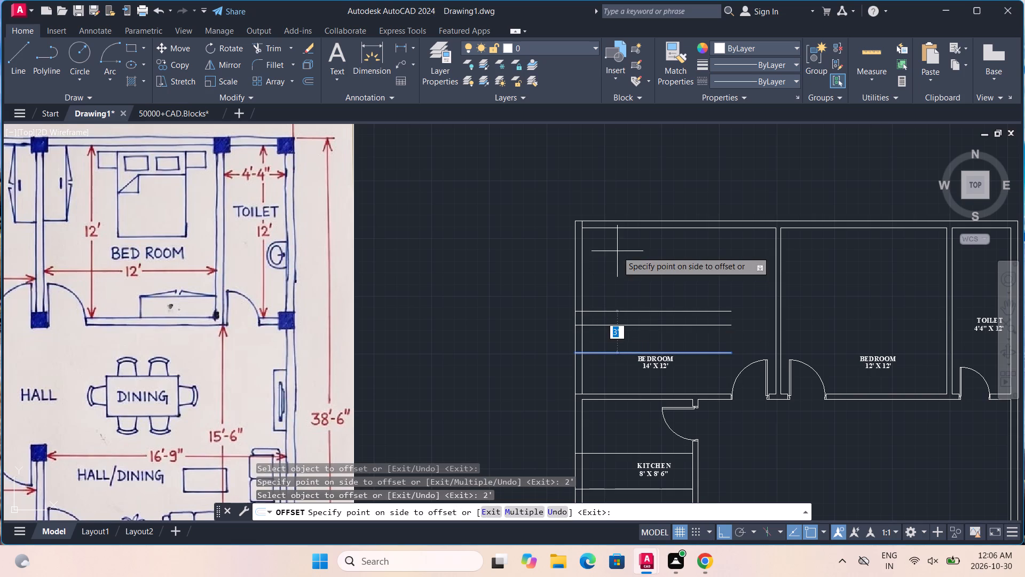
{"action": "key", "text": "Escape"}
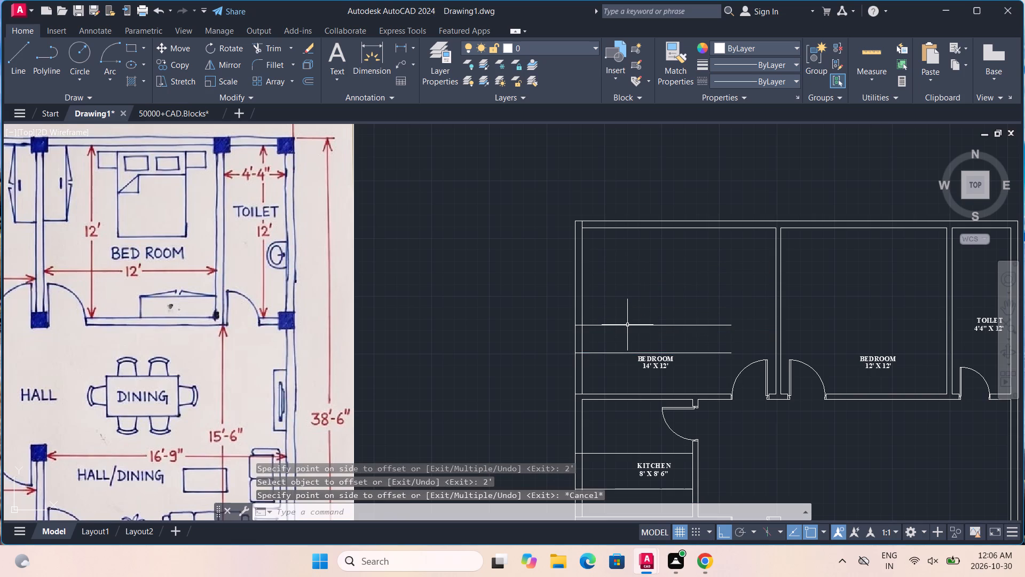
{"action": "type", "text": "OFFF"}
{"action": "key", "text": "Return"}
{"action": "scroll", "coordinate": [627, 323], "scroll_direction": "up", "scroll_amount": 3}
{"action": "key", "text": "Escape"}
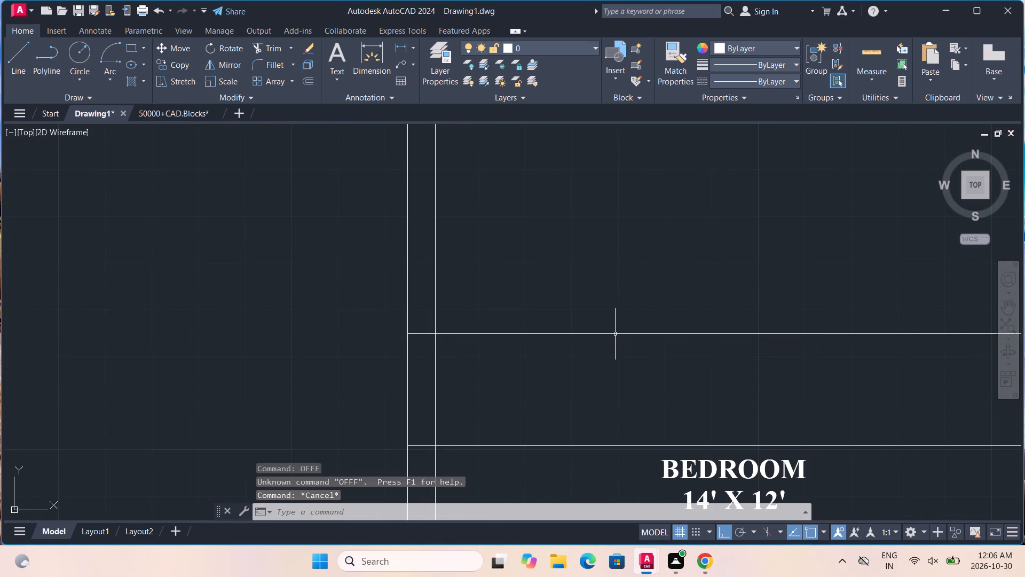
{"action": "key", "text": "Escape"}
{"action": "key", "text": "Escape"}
Offset the uppermost horizontal guide line in the 14' X 12' BEDROOM another 2' up.
{"action": "type", "text": "OFF"}
{"action": "key", "text": "Return"}
{"action": "left_click", "coordinate": [615, 334]}
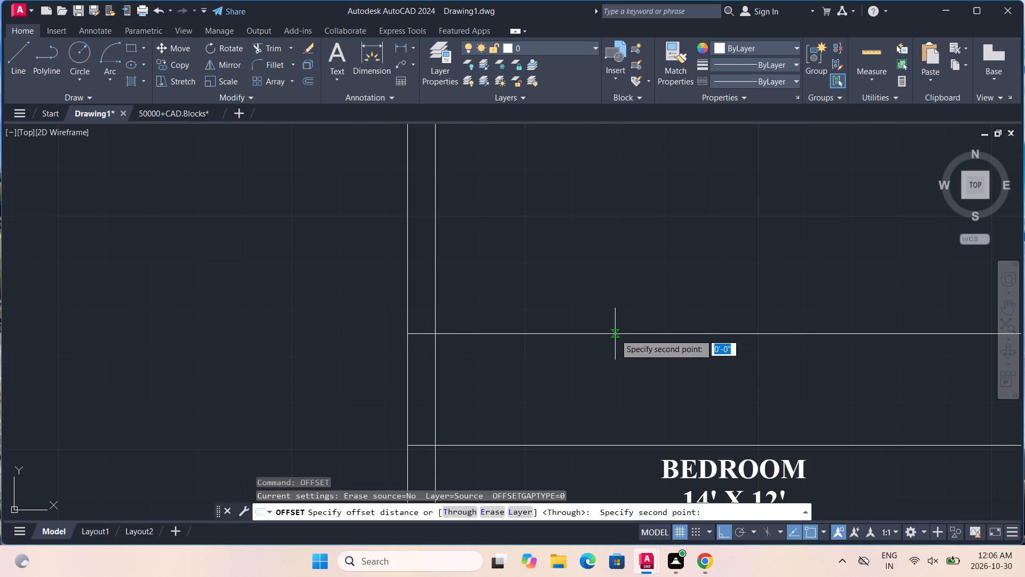
{"action": "type", "text": "2'"}
{"action": "key", "text": "Return"}
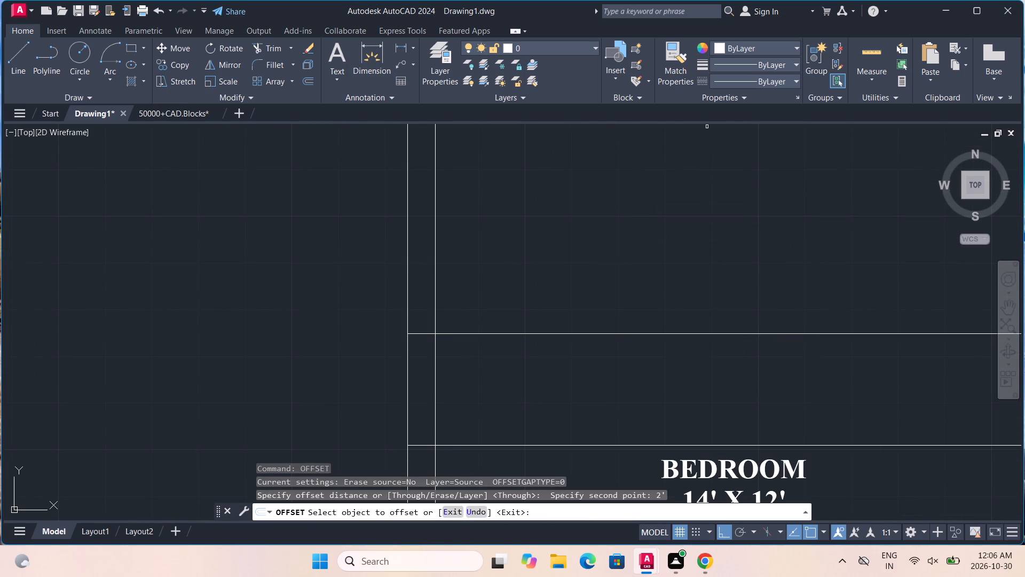
{"action": "left_click", "coordinate": [638, 332]}
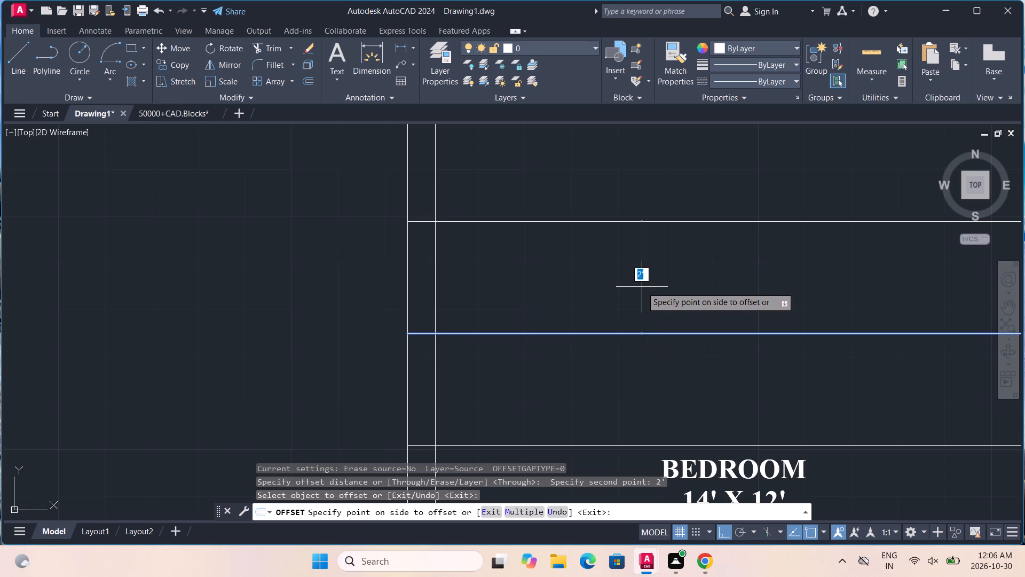
{"action": "left_click", "coordinate": [642, 287]}
Offset the extended inner side-wall line of the 14' X 12' BEDROOM 4' into the room.
{"action": "scroll", "coordinate": [642, 287], "scroll_direction": "down", "scroll_amount": 3}
{"action": "middle_click_drag", "start_coordinate": [664, 257], "coordinate": [650, 320]}
{"action": "scroll", "coordinate": [650, 310], "scroll_direction": "up", "scroll_amount": 1}
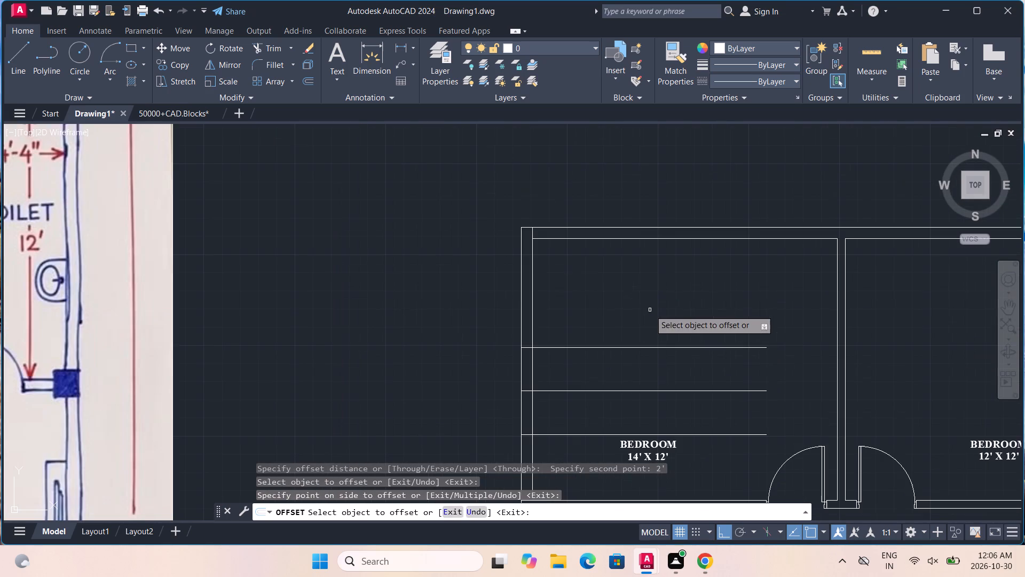
{"action": "left_click", "coordinate": [533, 238]}
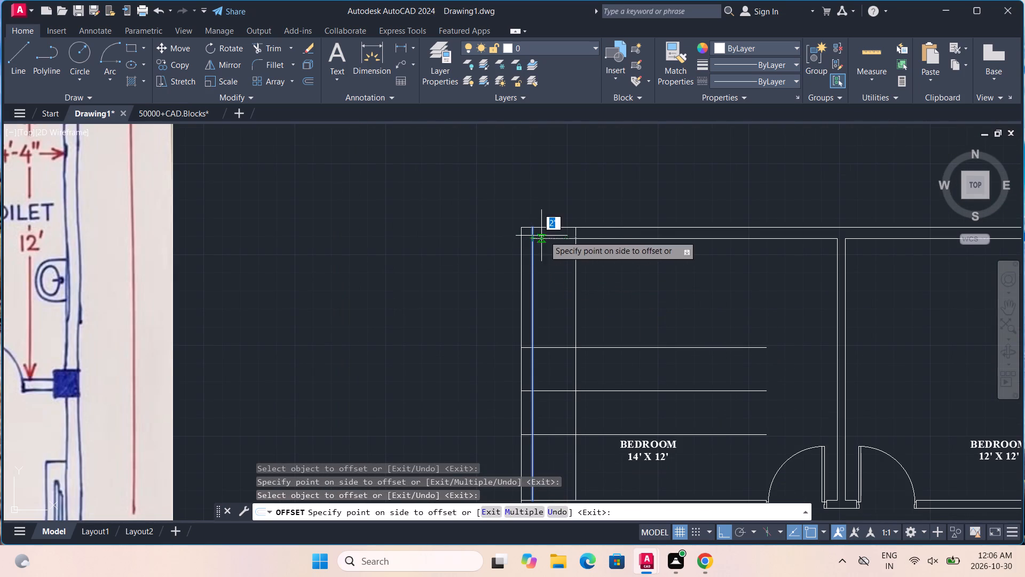
{"action": "type", "text": "4'"}
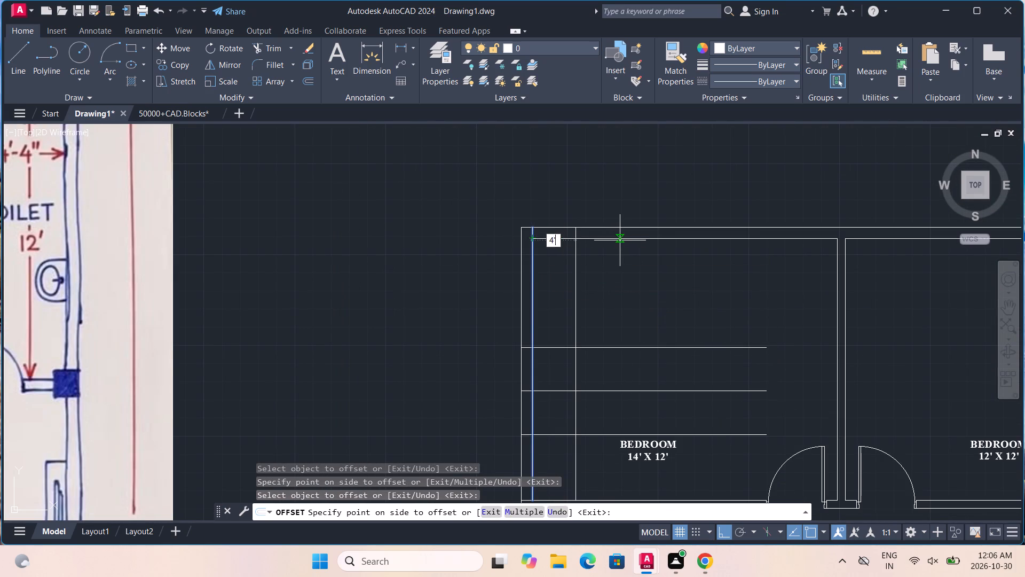
{"action": "key", "text": "Return"}
Offset the vertical line lying 4' from the 14' X 12' BEDROOM's side wall a further 3' into the room.
{"action": "left_click", "coordinate": [620, 240]}
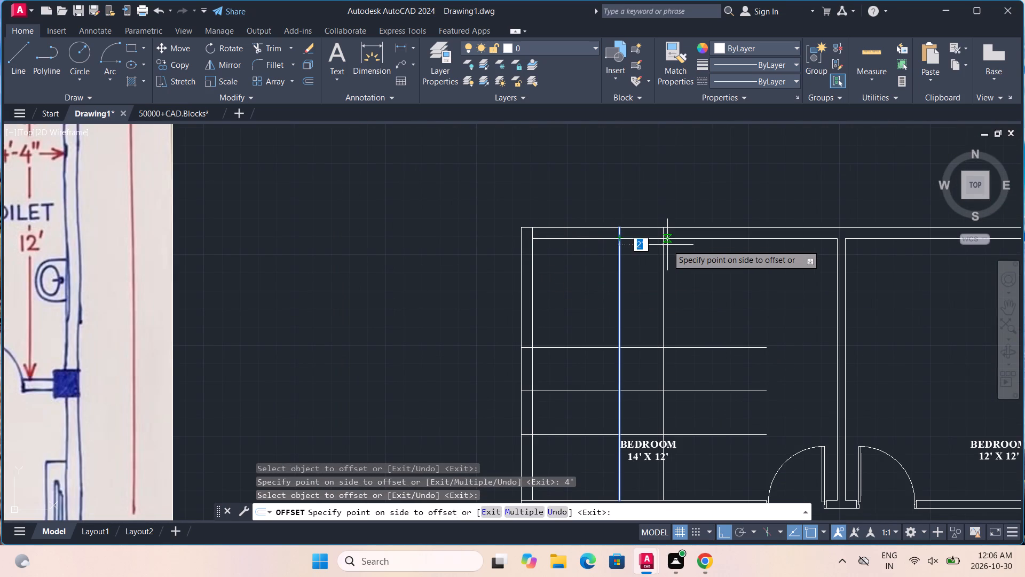
{"action": "type", "text": "3'"}
{"action": "key", "text": "Return"}
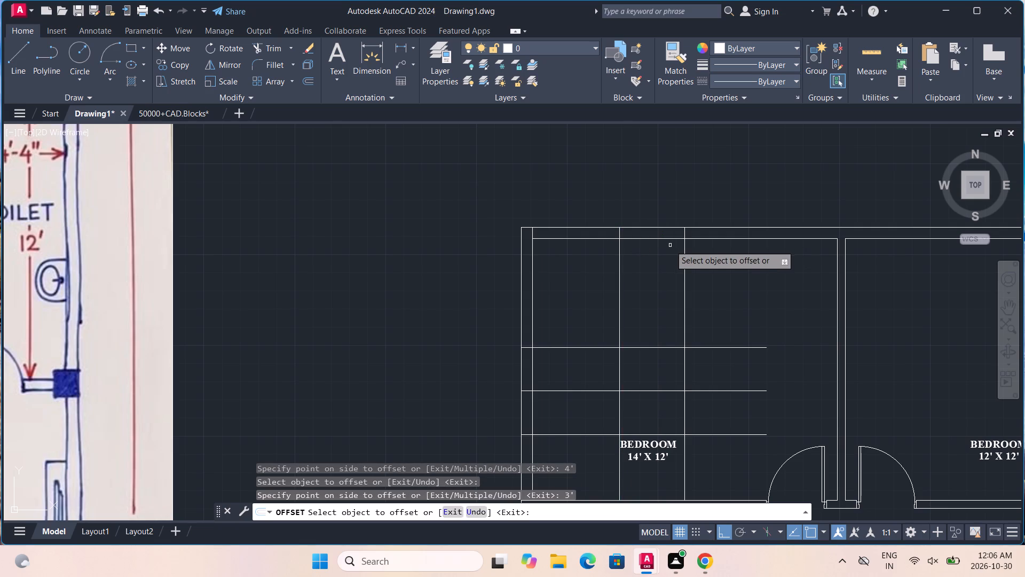
{"action": "left_click", "coordinate": [681, 262]}
{"action": "scroll", "coordinate": [681, 262], "scroll_direction": "down", "scroll_amount": 1}
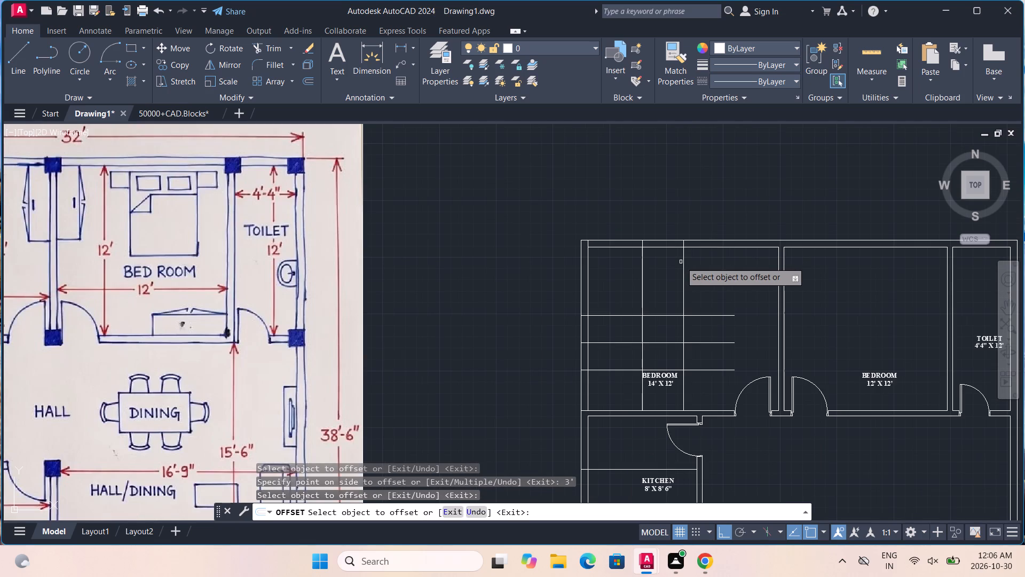
{"action": "middle_click_drag", "start_coordinate": [759, 282], "coordinate": [646, 299]}
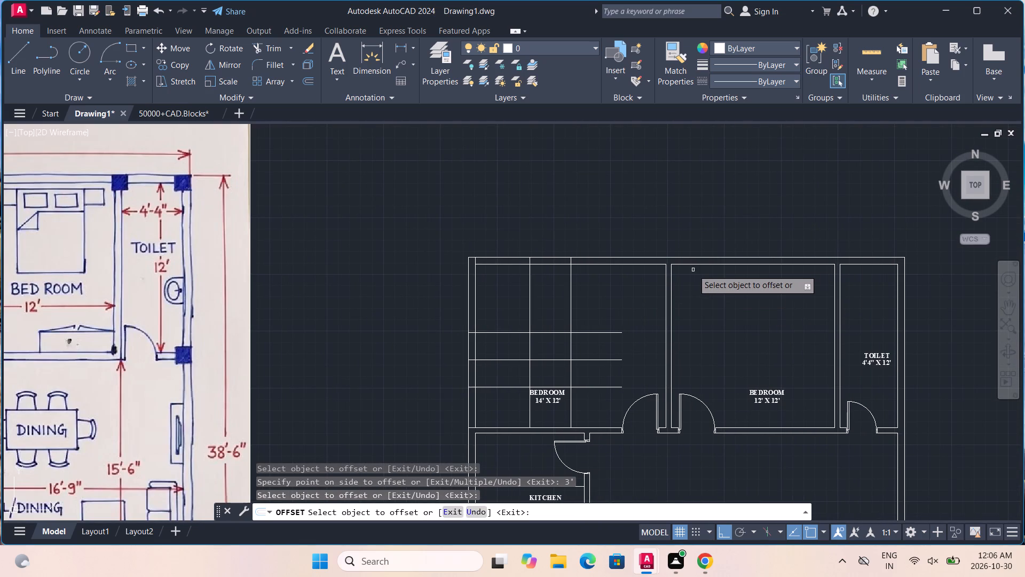
{"action": "scroll", "coordinate": [699, 277], "scroll_direction": "up", "scroll_amount": 1}
{"action": "key", "text": "Escape"}
{"action": "key", "text": "Escape"}
{"action": "key", "text": "Escape"}
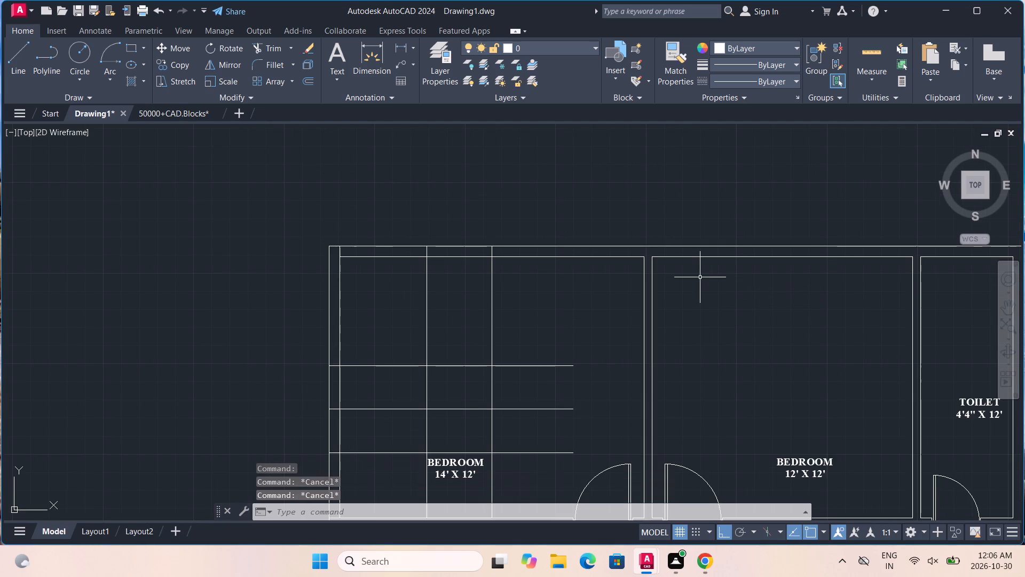
Extend the partition line on the 12' X 12' BEDROOM side of the wall between the bedrooms up to the plan's outer top wall line.
{"action": "key", "text": "e"}
{"action": "key", "text": "x"}
{"action": "key", "text": "Return"}
{"action": "scroll", "coordinate": [701, 271], "scroll_direction": "up", "scroll_amount": 1}
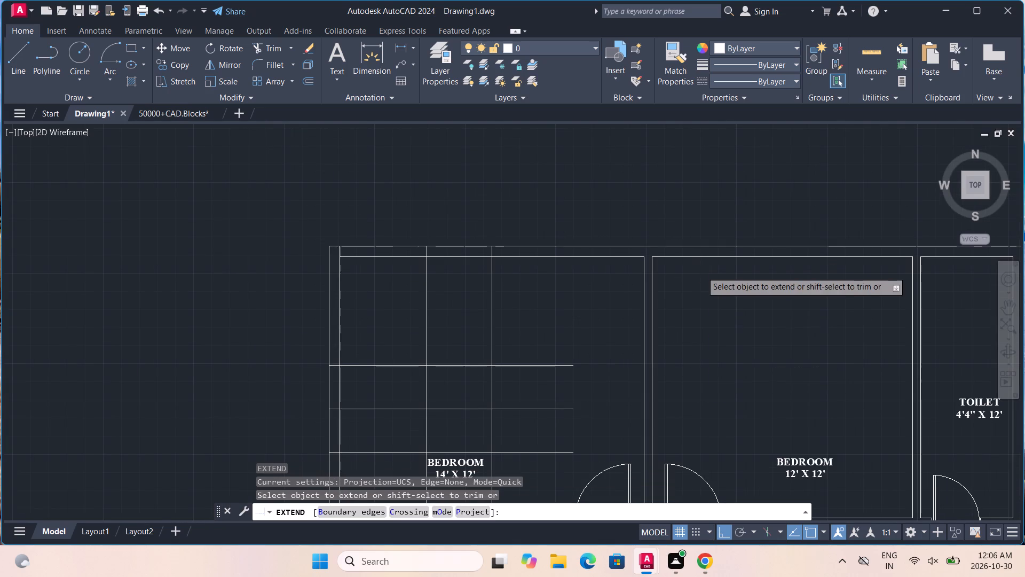
{"action": "scroll", "coordinate": [701, 271], "scroll_direction": "up", "scroll_amount": 1}
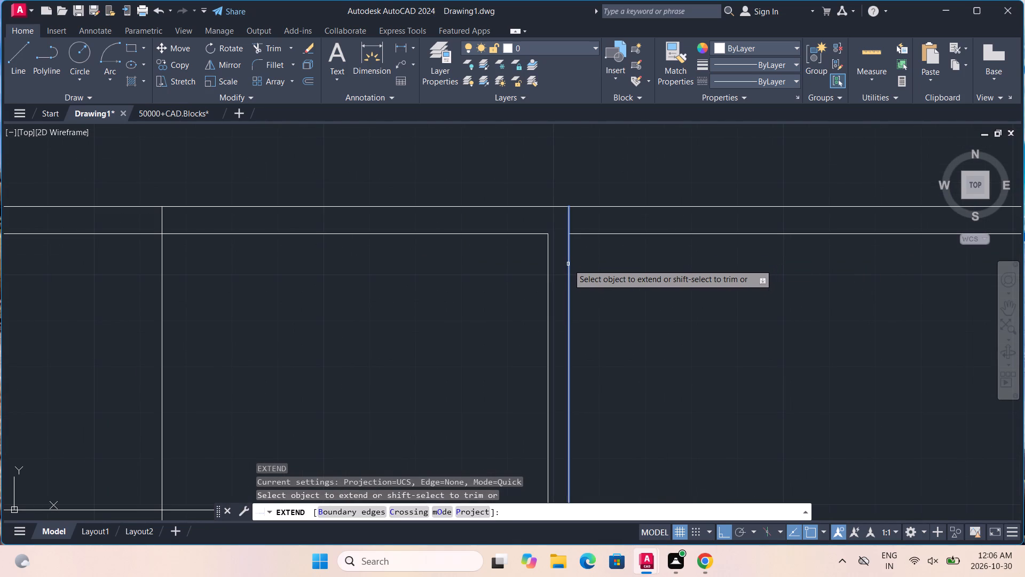
{"action": "left_click", "coordinate": [568, 264]}
{"action": "scroll", "coordinate": [568, 264], "scroll_direction": "down", "scroll_amount": 2}
{"action": "key", "text": "Escape"}
{"action": "key", "text": "Escape"}
{"action": "key", "text": "Escape"}
{"action": "key", "text": "Escape"}
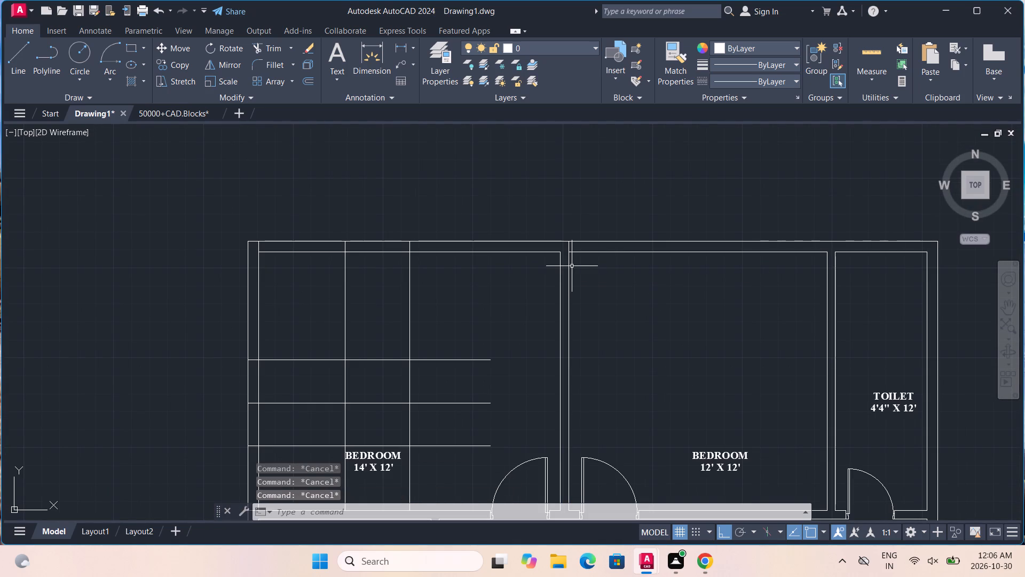
{"action": "key", "text": "Escape"}
{"action": "key", "text": "Escape"}
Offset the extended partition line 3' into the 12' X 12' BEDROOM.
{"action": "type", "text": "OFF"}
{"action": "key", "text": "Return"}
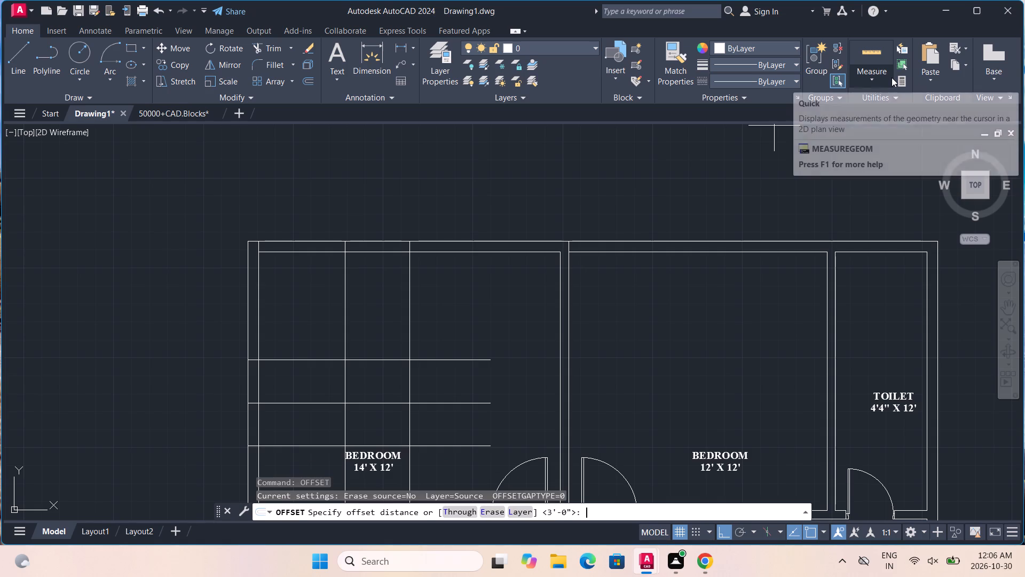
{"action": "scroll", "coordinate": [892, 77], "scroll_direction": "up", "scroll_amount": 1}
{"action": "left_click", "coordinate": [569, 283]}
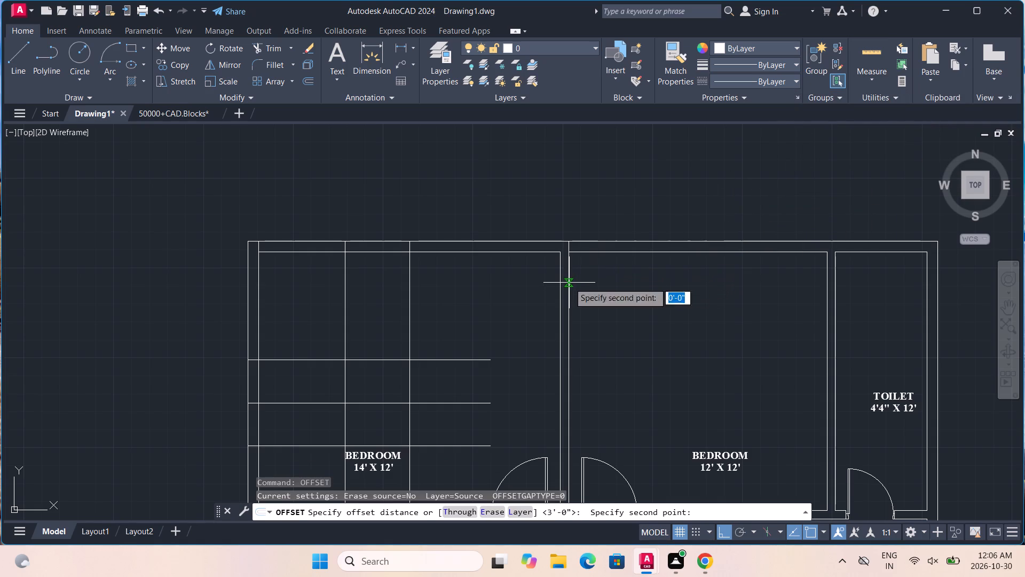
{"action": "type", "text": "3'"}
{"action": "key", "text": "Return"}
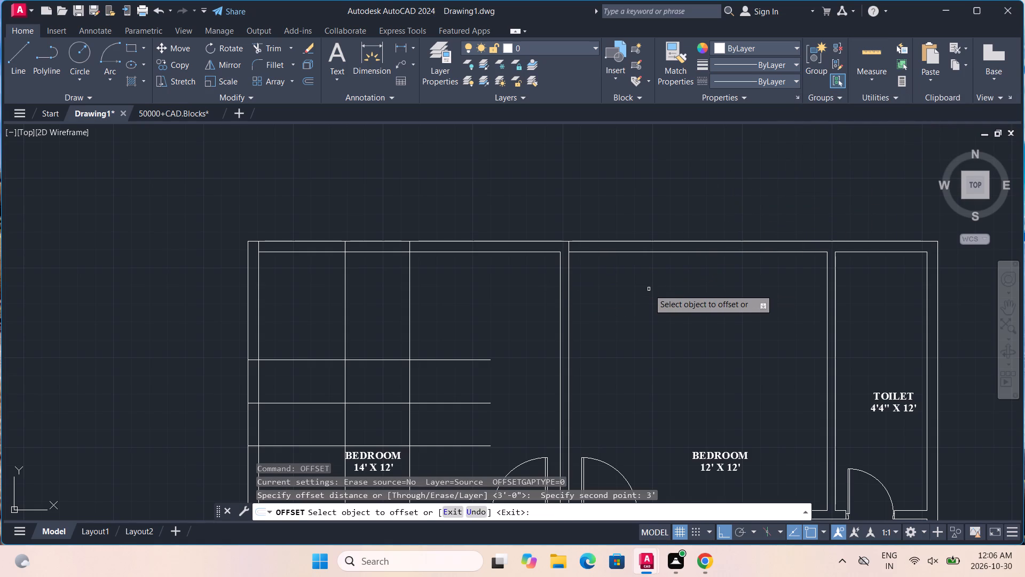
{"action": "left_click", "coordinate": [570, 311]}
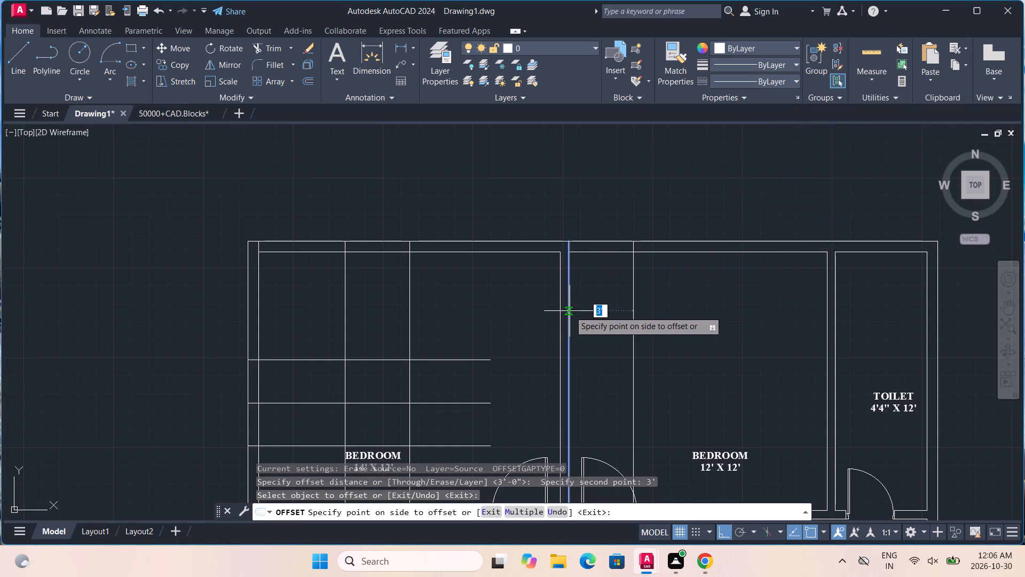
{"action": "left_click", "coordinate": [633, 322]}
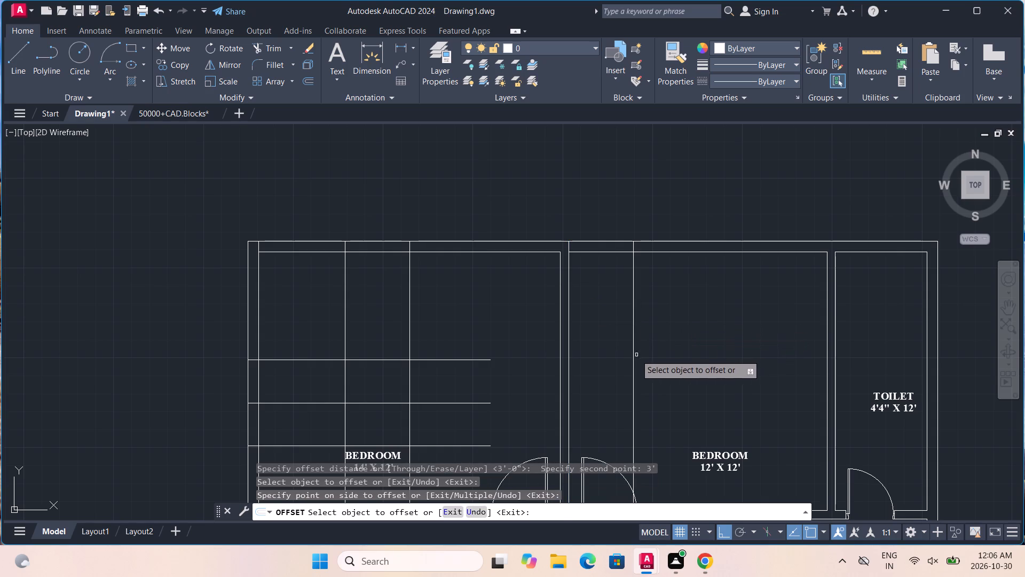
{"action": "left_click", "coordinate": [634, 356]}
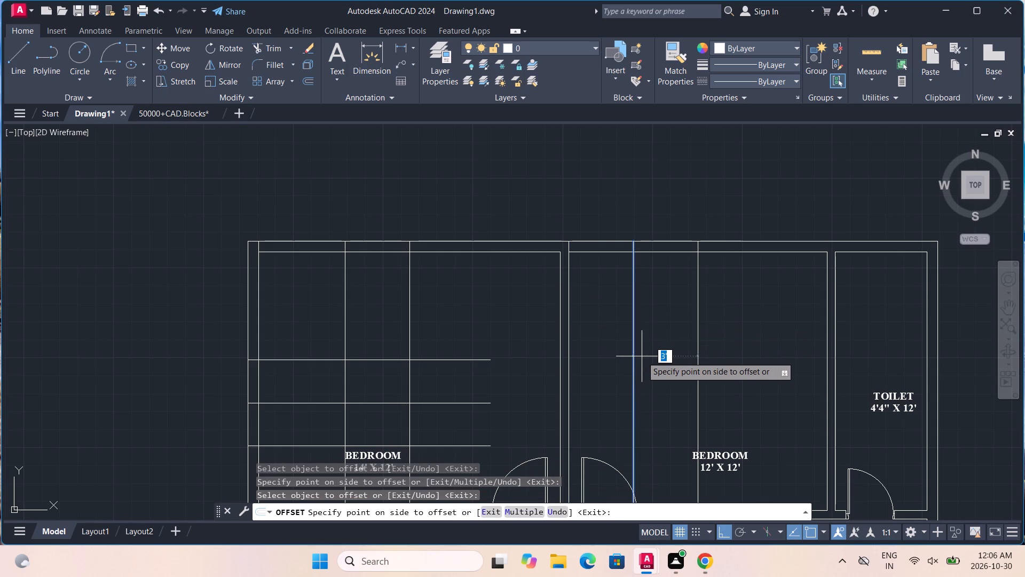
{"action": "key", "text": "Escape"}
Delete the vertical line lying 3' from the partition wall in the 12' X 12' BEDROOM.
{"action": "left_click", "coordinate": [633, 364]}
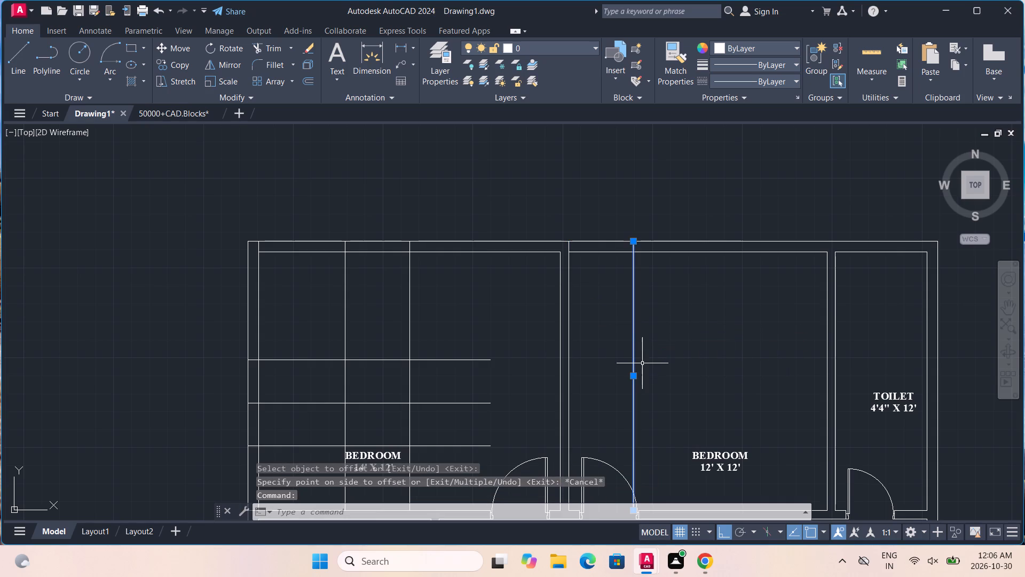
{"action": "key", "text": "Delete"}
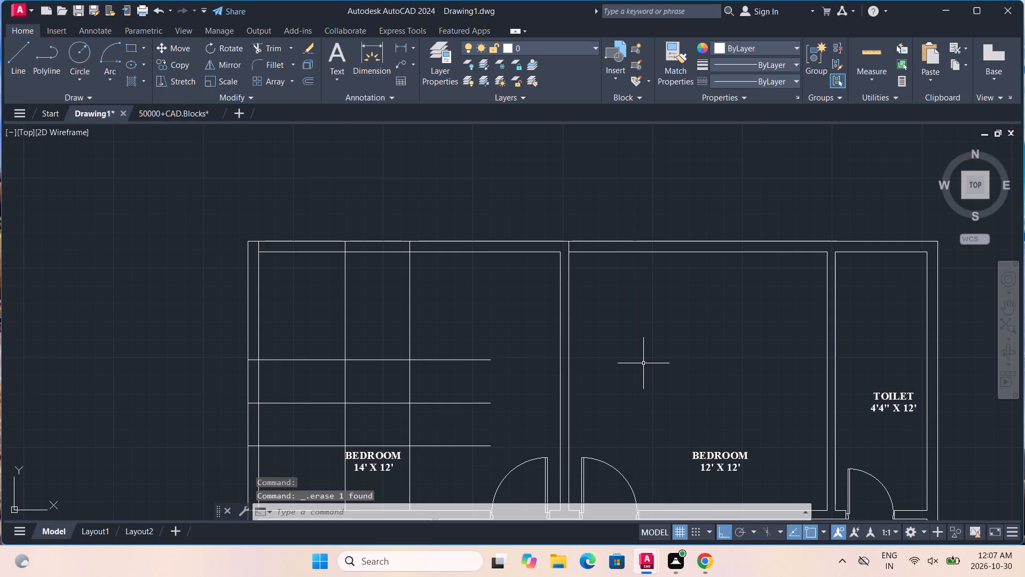
Offset the extended partition line between the bedrooms 4' into the 12' X 12' BEDROOM.
{"action": "type", "text": "OFF"}
{"action": "key", "text": "Return"}
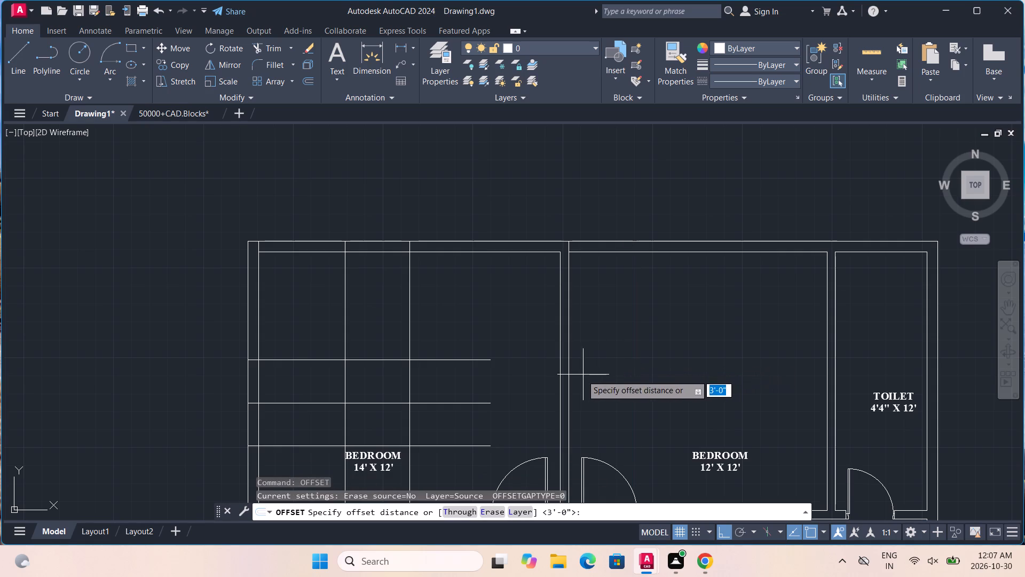
{"action": "left_click", "coordinate": [572, 381]}
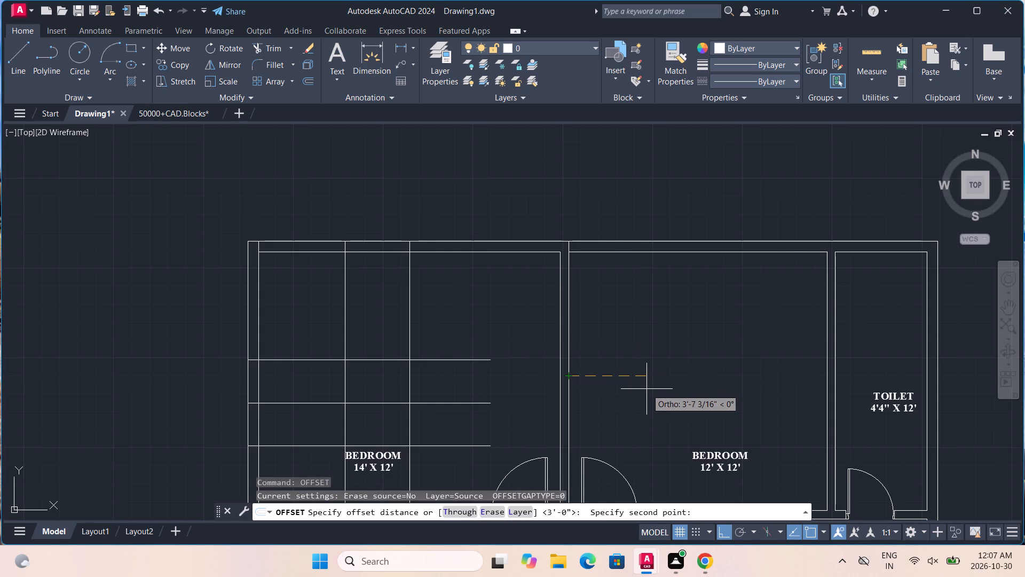
{"action": "type", "text": "4'"}
{"action": "key", "text": "Return"}
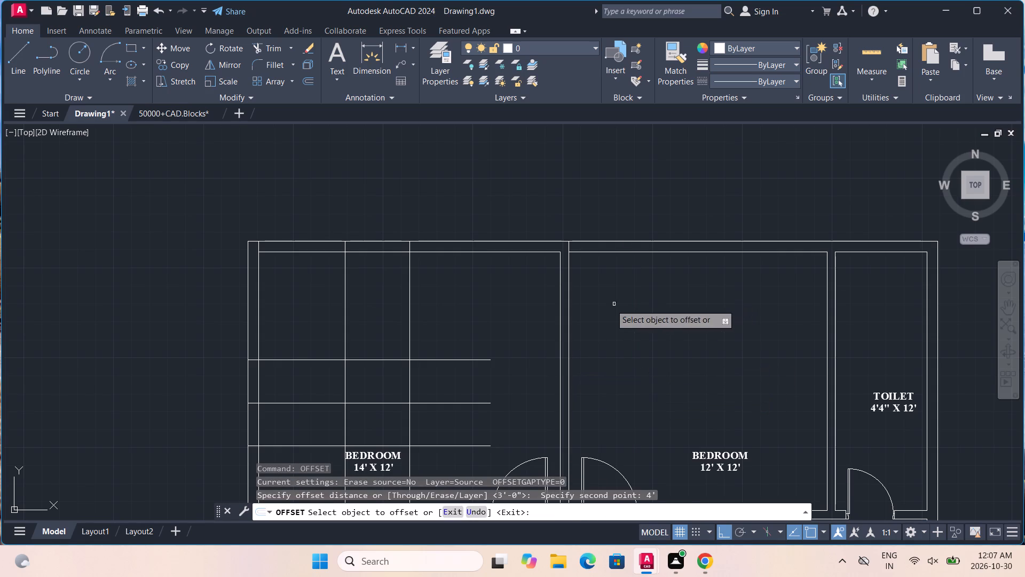
{"action": "left_click", "coordinate": [570, 316]}
{"action": "left_click", "coordinate": [605, 309]}
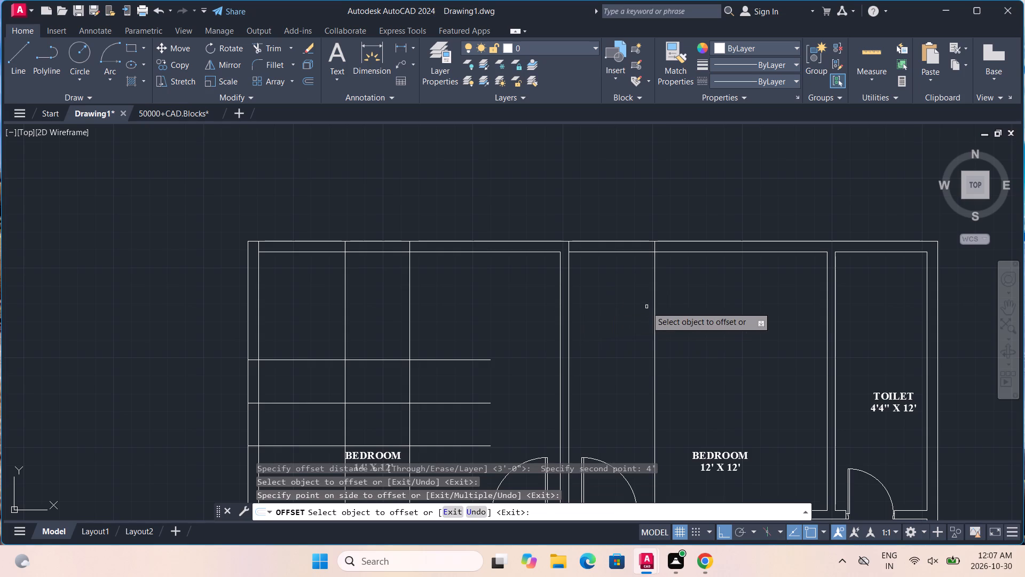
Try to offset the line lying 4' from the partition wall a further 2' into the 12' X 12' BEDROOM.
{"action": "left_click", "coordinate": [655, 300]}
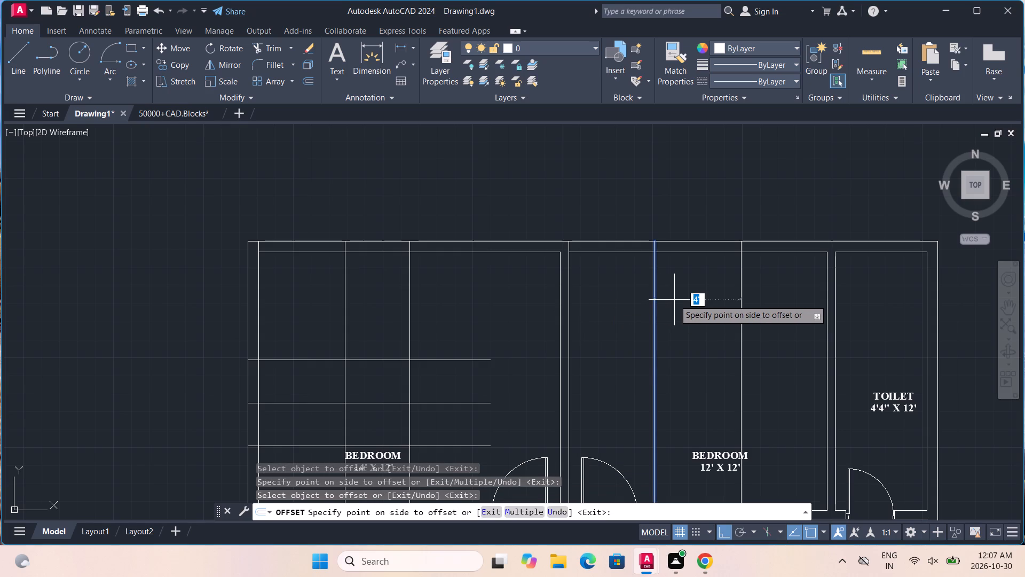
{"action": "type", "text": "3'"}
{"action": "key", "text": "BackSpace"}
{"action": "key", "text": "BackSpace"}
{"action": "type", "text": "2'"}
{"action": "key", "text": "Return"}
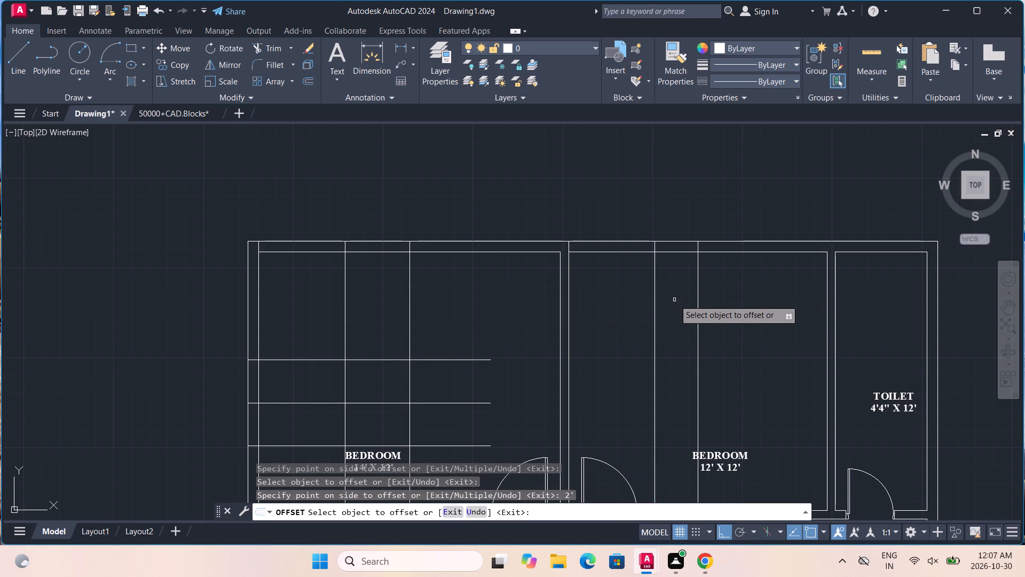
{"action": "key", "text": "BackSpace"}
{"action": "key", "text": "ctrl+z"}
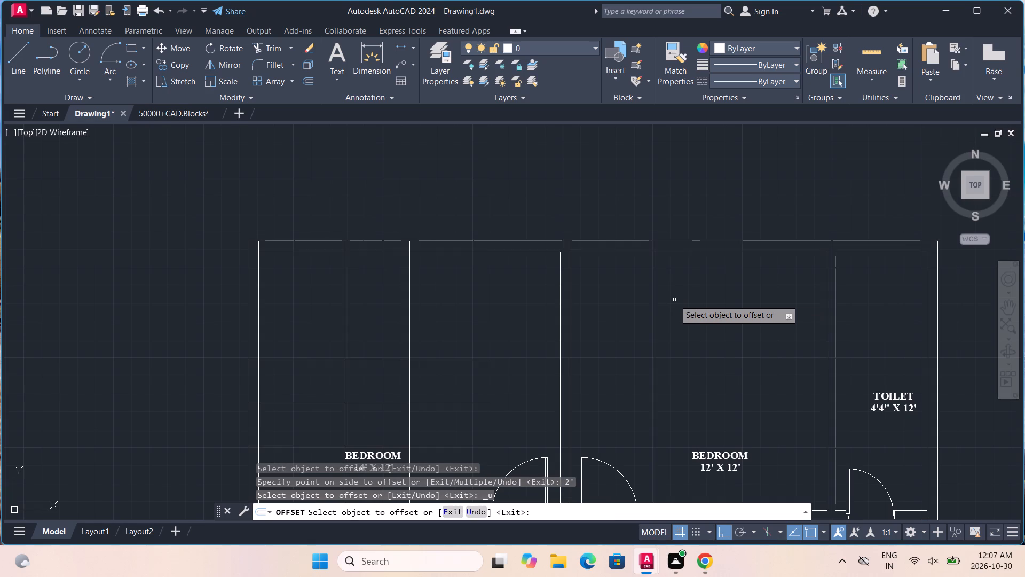
Offset the line lying 4' from the partition wall a further 3' into the 12' X 12' BEDROOM.
{"action": "left_click", "coordinate": [653, 311]}
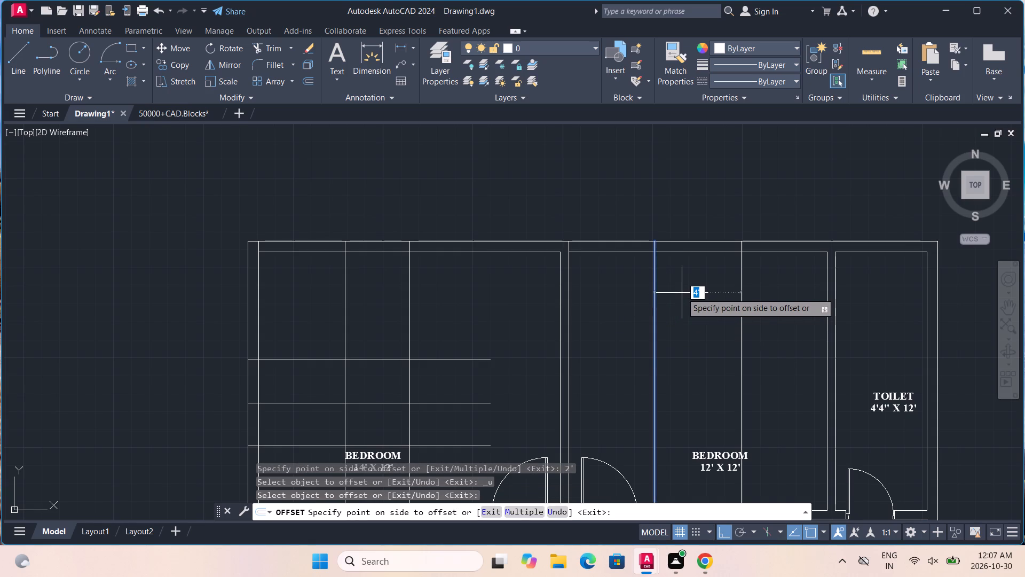
{"action": "type", "text": "3'"}
{"action": "key", "text": "Return"}
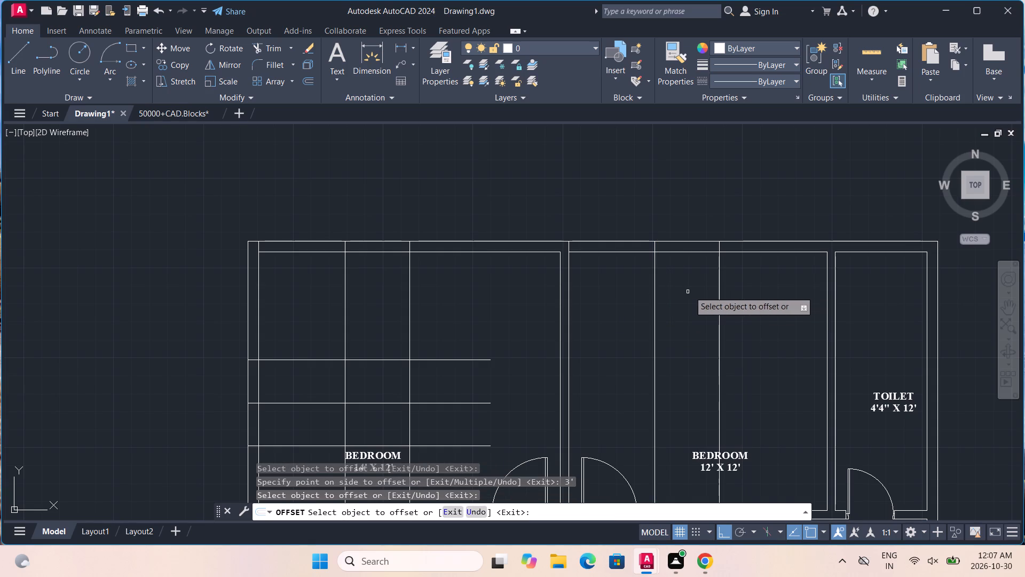
{"action": "key", "text": "Escape"}
{"action": "key", "text": "Escape"}
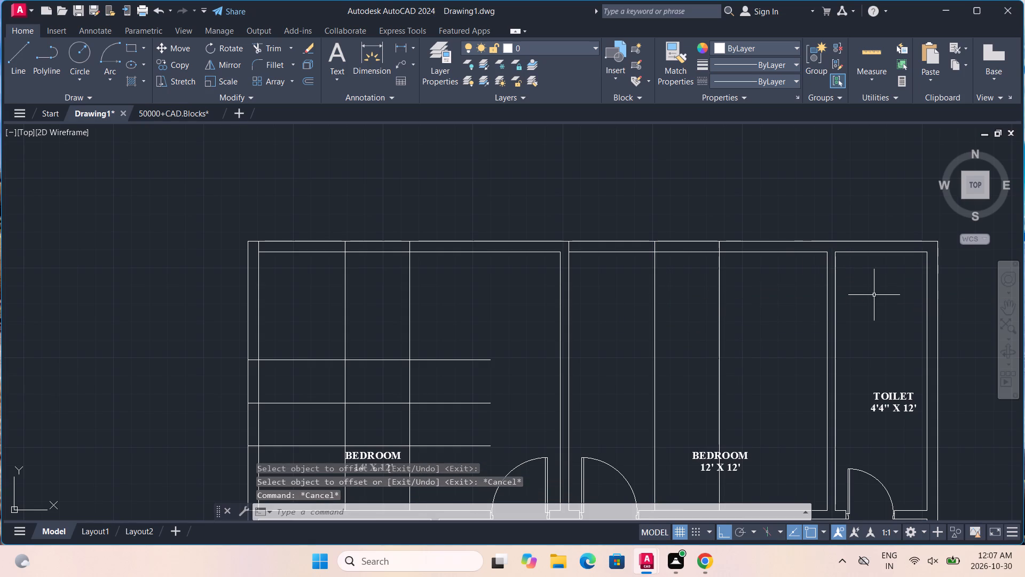
Extend the toilet-side line of the wall between the 12' X 12' BEDROOM and the 4'4" X 12' TOILET up to the plan's outer top wall line.
{"action": "scroll", "coordinate": [872, 294], "scroll_direction": "up", "scroll_amount": 1}
{"action": "type", "text": "3X"}
{"action": "key", "text": "Return"}
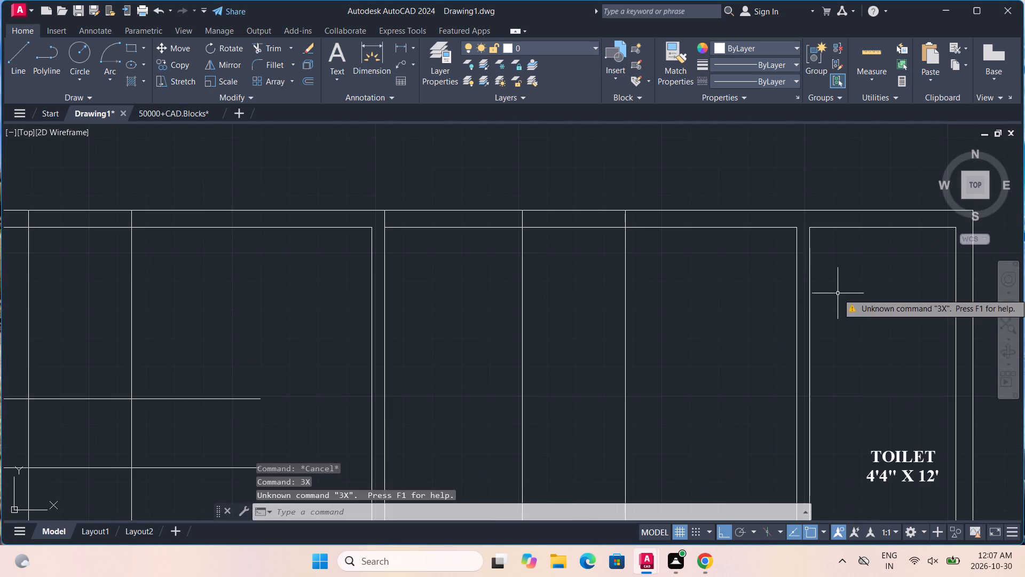
{"action": "key", "text": "Escape"}
{"action": "key", "text": "Escape"}
{"action": "key", "text": "Escape"}
{"action": "key", "text": "Escape"}
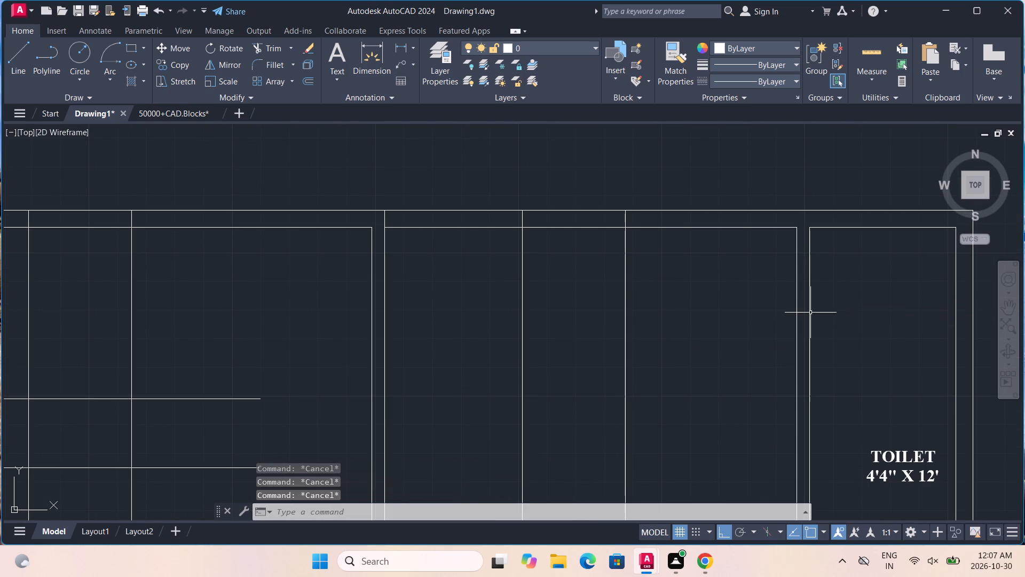
{"action": "type", "text": "EX"}
{"action": "key", "text": "Return"}
{"action": "left_click", "coordinate": [810, 313]}
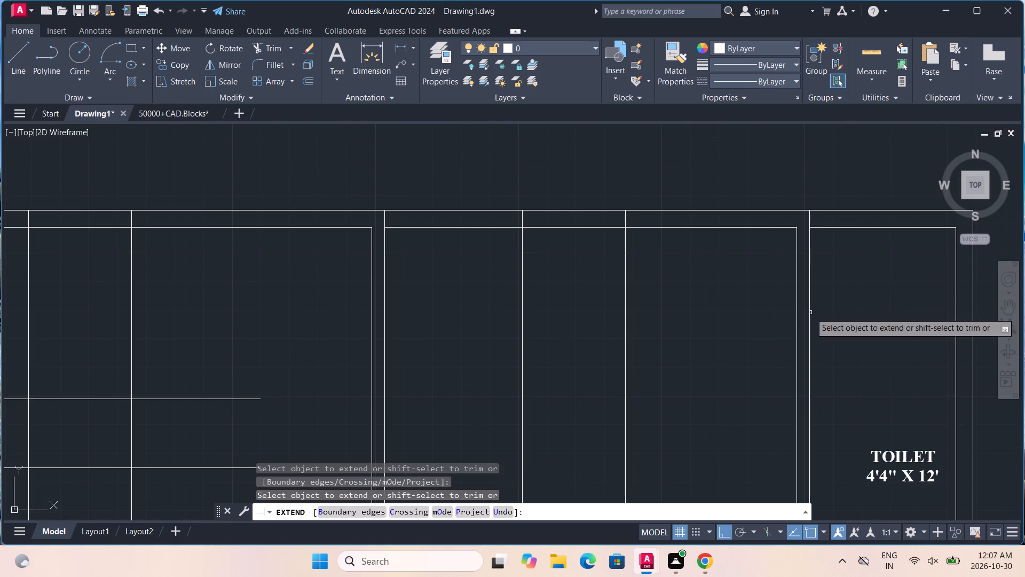
{"action": "key", "text": "Escape"}
{"action": "key", "text": "Escape"}
{"action": "key", "text": "Escape"}
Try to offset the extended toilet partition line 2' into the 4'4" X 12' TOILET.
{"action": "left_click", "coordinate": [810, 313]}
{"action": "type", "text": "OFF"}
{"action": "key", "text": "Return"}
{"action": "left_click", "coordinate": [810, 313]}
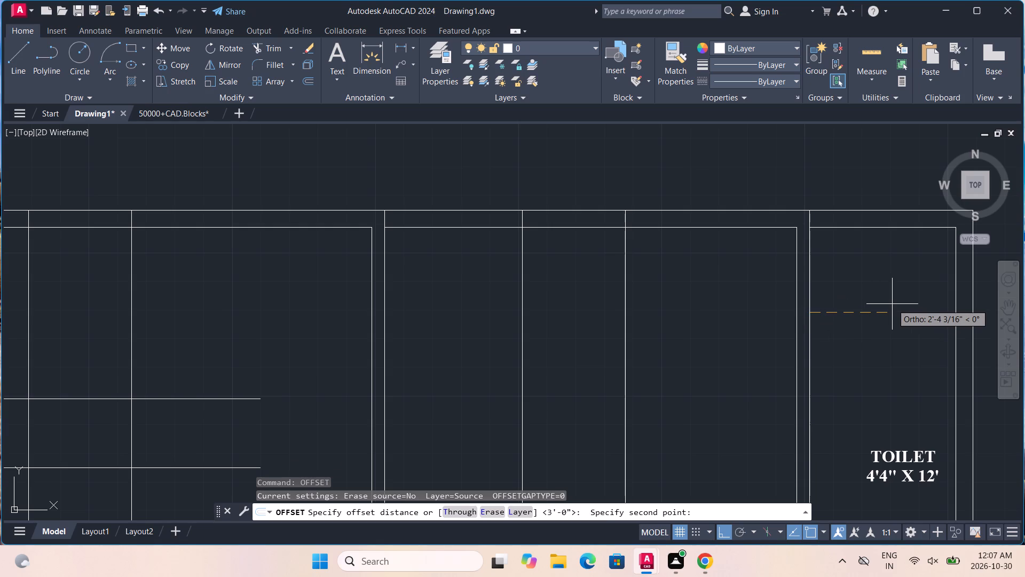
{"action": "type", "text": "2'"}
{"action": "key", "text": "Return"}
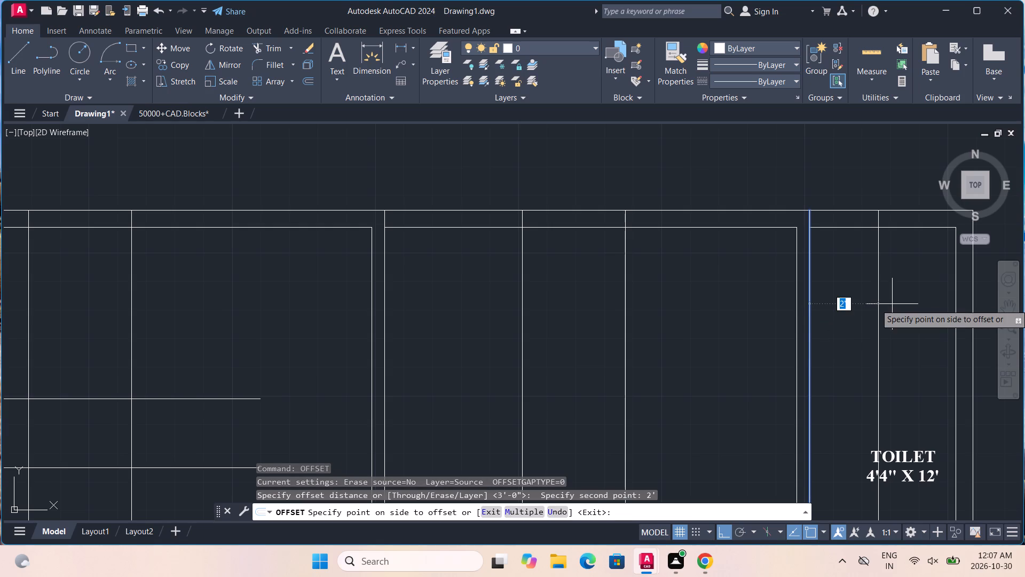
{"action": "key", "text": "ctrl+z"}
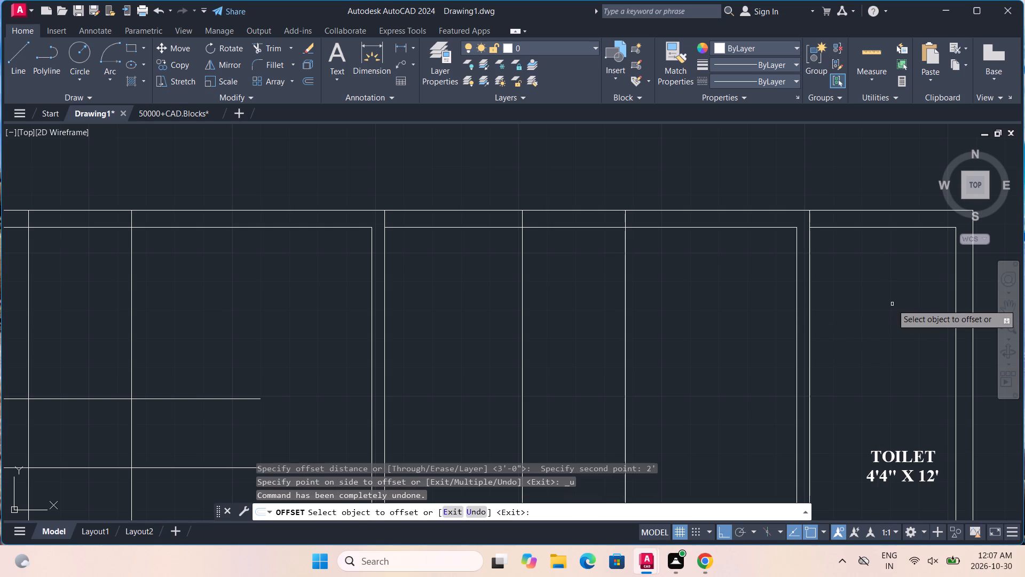
Offset the extended toilet partition line 1' into the 4'4" X 12' TOILET.
{"action": "type", "text": "1'"}
{"action": "key", "text": "Return"}
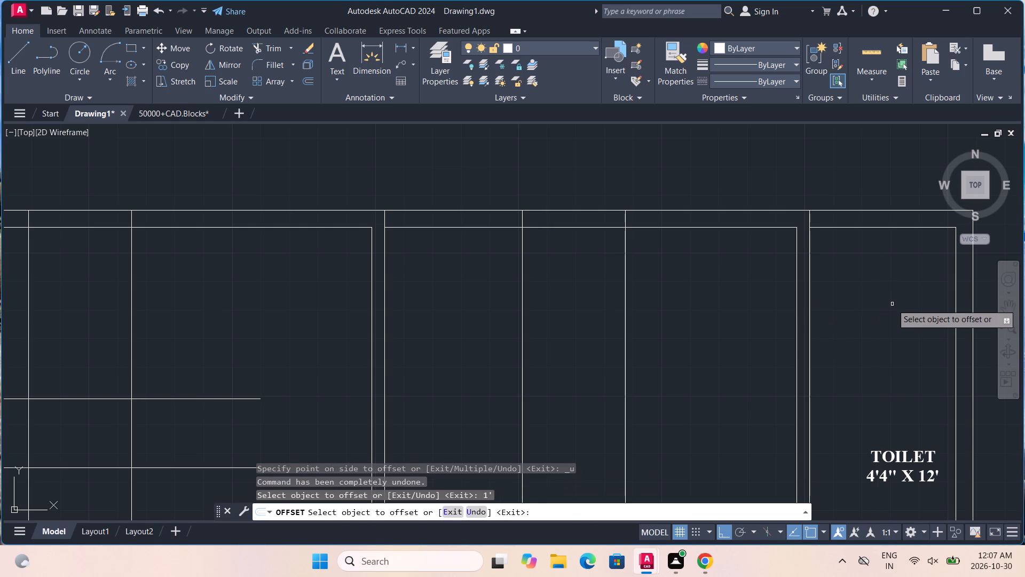
{"action": "left_click", "coordinate": [808, 300]}
{"action": "left_click", "coordinate": [810, 299]}
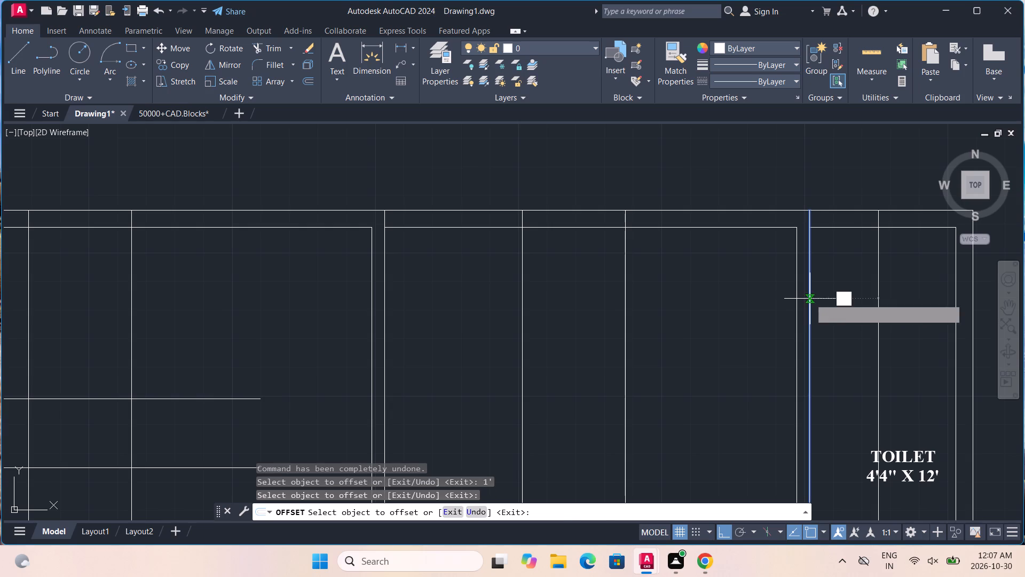
{"action": "type", "text": "1'"}
{"action": "key", "text": "Return"}
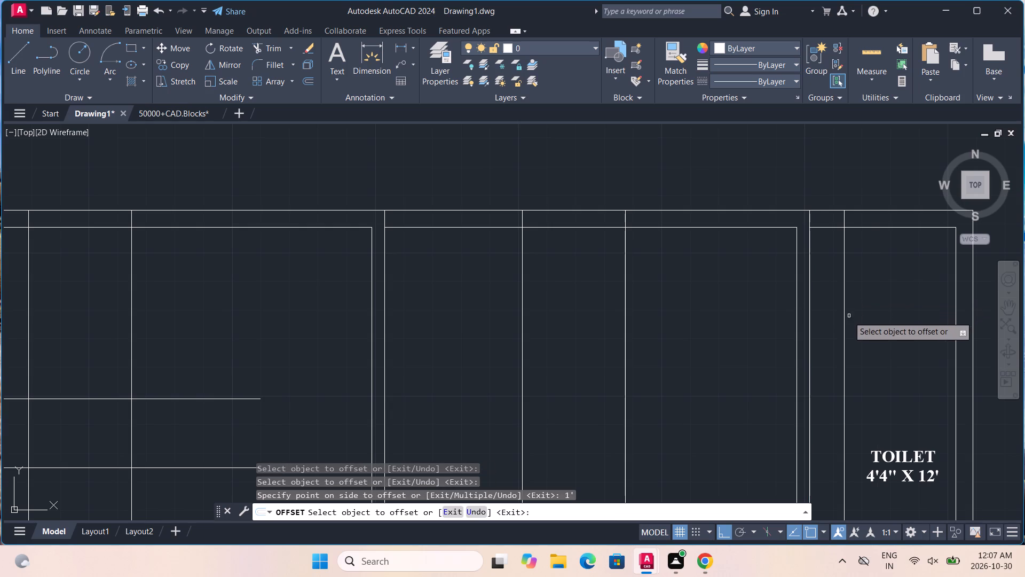
Offset the vertical line lying 1' from the toilet's partition wall a further 1'11" into the 4'4" X 12' TOILET.
{"action": "left_click", "coordinate": [846, 320]}
{"action": "key", "text": "1"}
{"action": "key", "text": "apostrophe"}
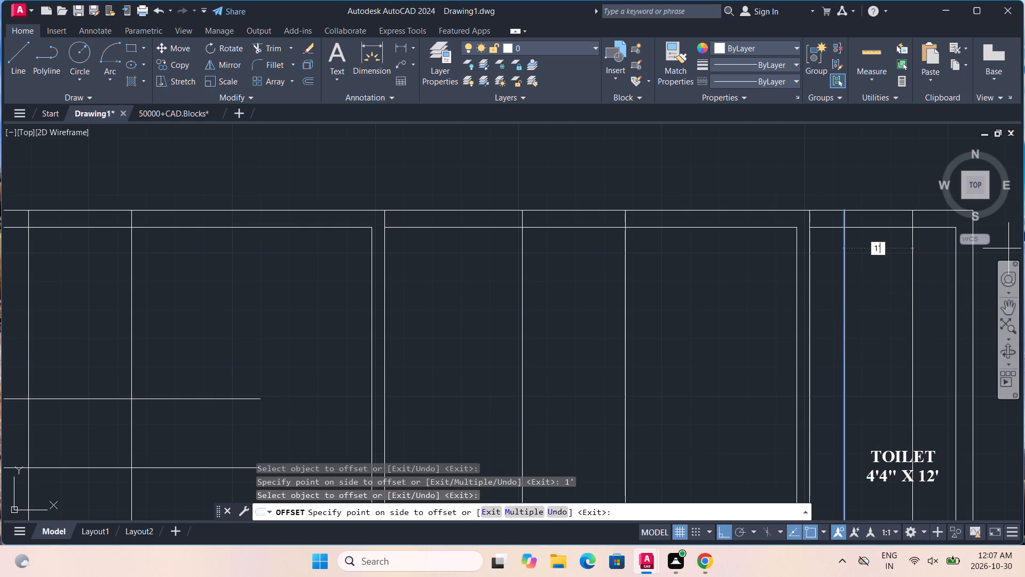
{"action": "type", "text": "11\""}
{"action": "key", "text": "Return"}
{"action": "scroll", "coordinate": [1024, 217], "scroll_direction": "down", "scroll_amount": 3}
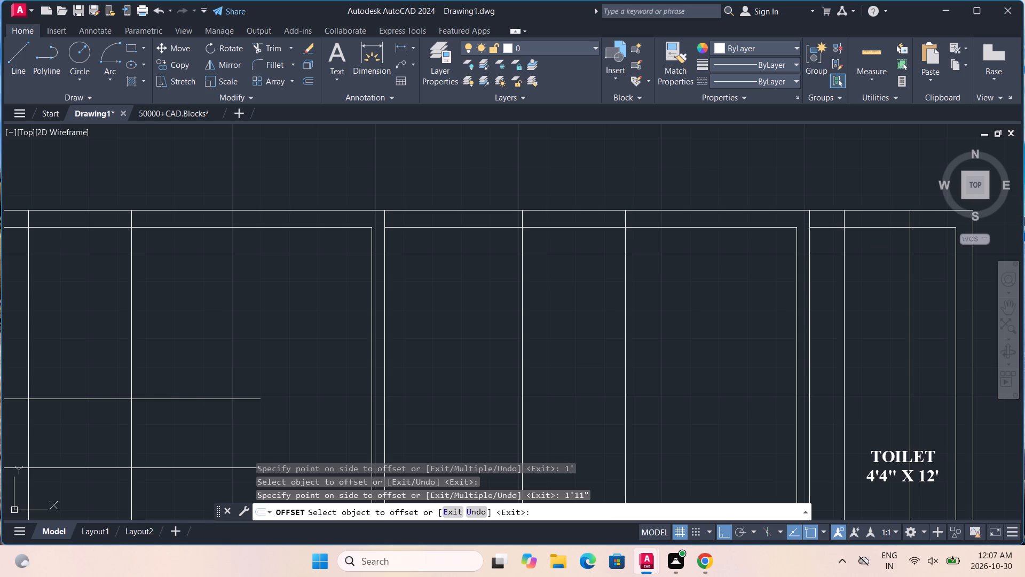
{"action": "scroll", "coordinate": [1024, 217], "scroll_direction": "down", "scroll_amount": 3}
{"action": "scroll", "coordinate": [731, 212], "scroll_direction": "down", "scroll_amount": 3}
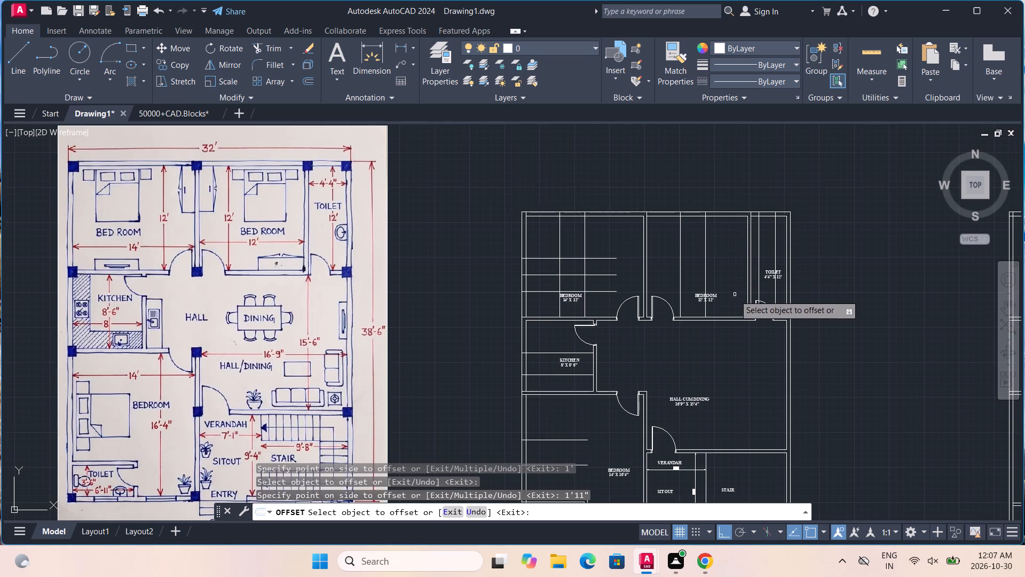
{"action": "middle_click_drag", "start_coordinate": [736, 297], "coordinate": [693, 208]}
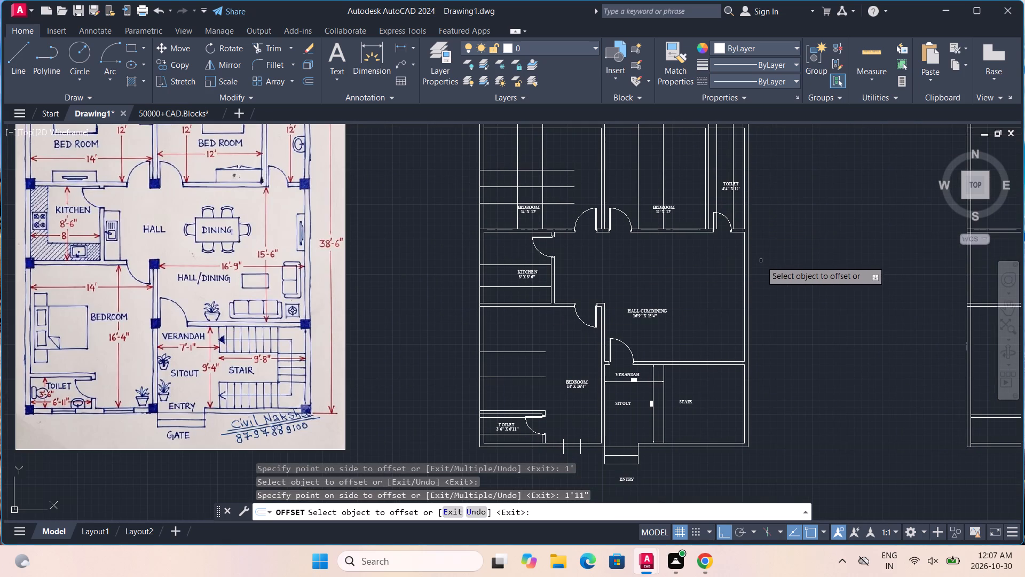
{"action": "middle_click_drag", "start_coordinate": [761, 261], "coordinate": [732, 206]}
{"action": "key", "text": "Escape"}
{"action": "key", "text": "Escape"}
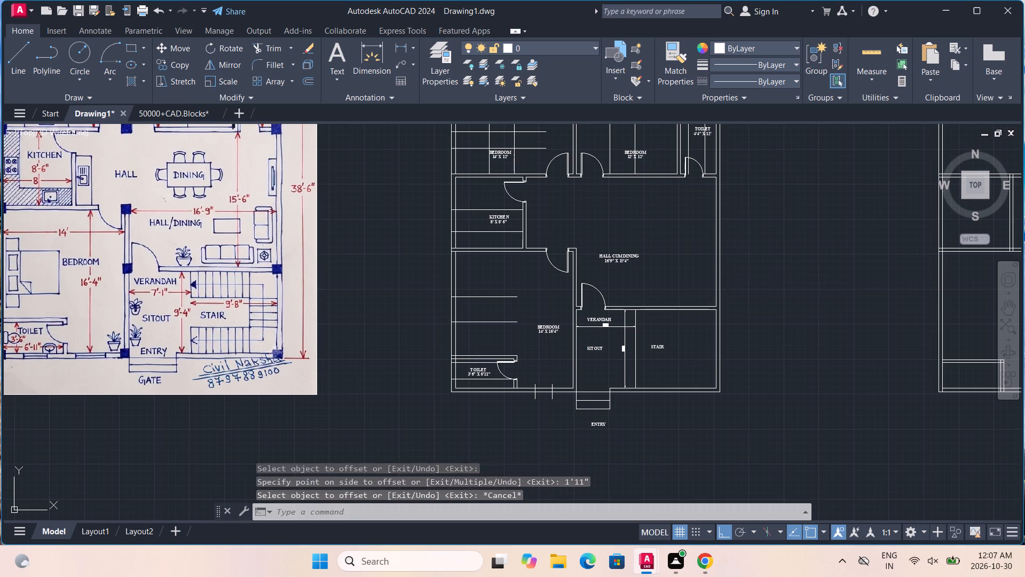
{"action": "key", "text": "Escape"}
{"action": "key", "text": "Escape"}
{"action": "key", "text": "Escape"}
{"action": "key", "text": "Escape"}
{"action": "key", "text": "Escape"}
Extend the hall-side line of the wall between the upper toilet and HALL CUM DINING to the plan's outer side wall line.
{"action": "type", "text": "EX"}
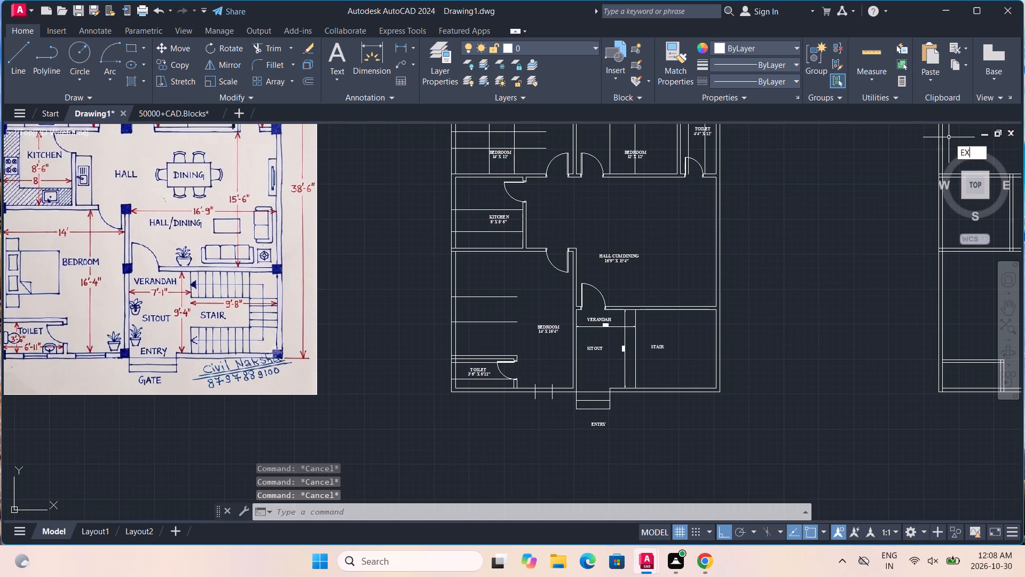
{"action": "key", "text": "Return"}
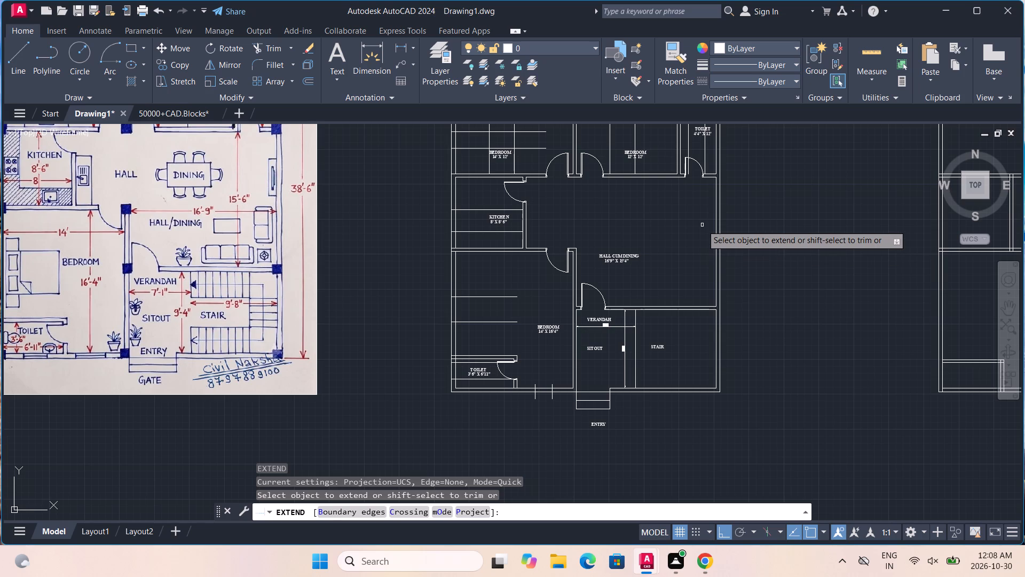
{"action": "scroll", "coordinate": [694, 239], "scroll_direction": "up", "scroll_amount": 2}
{"action": "middle_click_drag", "start_coordinate": [694, 239], "coordinate": [693, 243]}
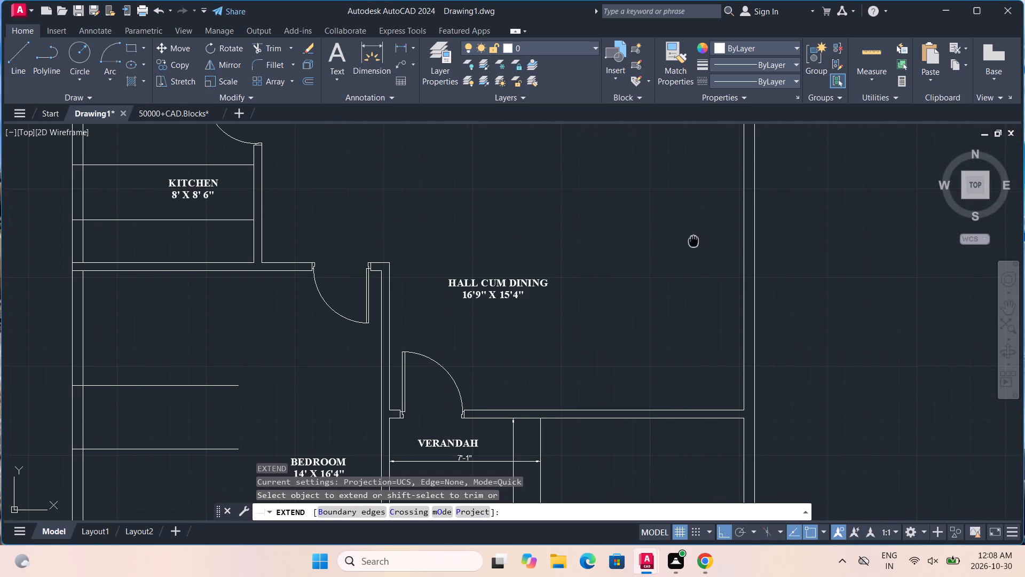
{"action": "middle_click_drag", "start_coordinate": [693, 243], "coordinate": [673, 289]}
{"action": "scroll", "coordinate": [673, 289], "scroll_direction": "down", "scroll_amount": 2}
{"action": "scroll", "coordinate": [689, 244], "scroll_direction": "up", "scroll_amount": 4}
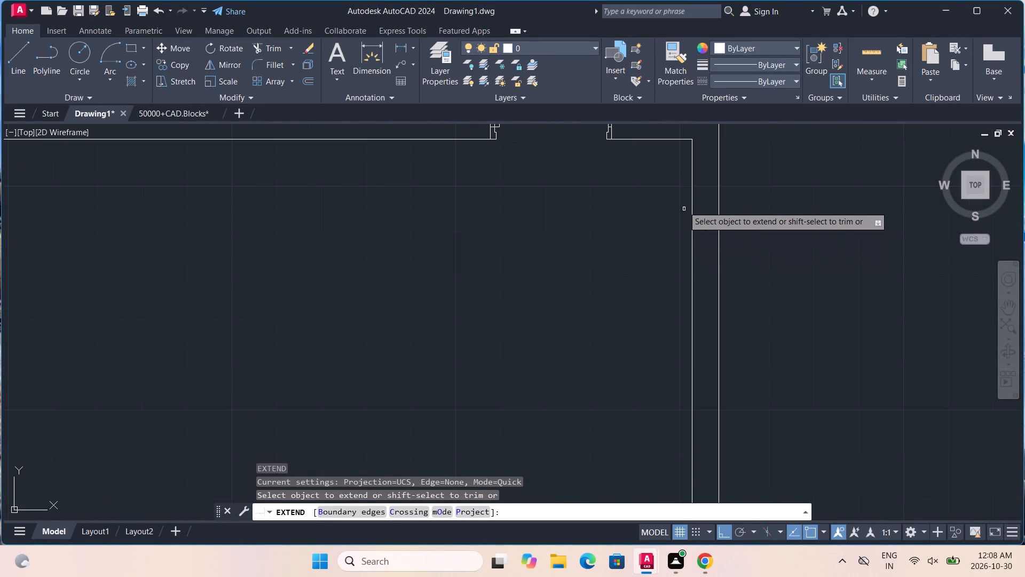
{"action": "left_click", "coordinate": [684, 139]}
Extend the inner line of the upper toilet's outer side wall down to the hall-side line of the wall below it.
{"action": "scroll", "coordinate": [684, 139], "scroll_direction": "down", "scroll_amount": 5}
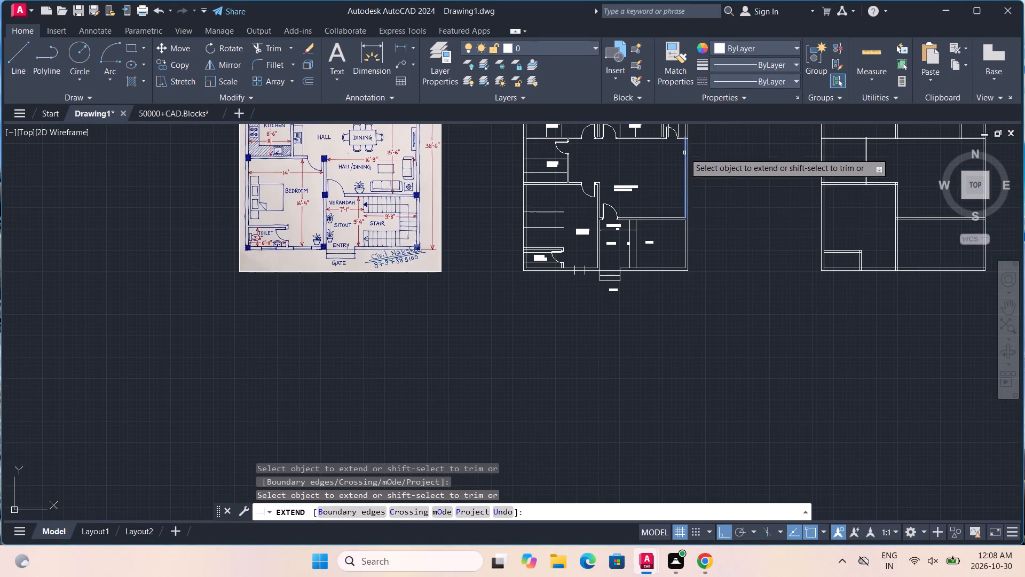
{"action": "scroll", "coordinate": [688, 221], "scroll_direction": "up", "scroll_amount": 6}
{"action": "scroll", "coordinate": [688, 221], "scroll_direction": "down", "scroll_amount": 3}
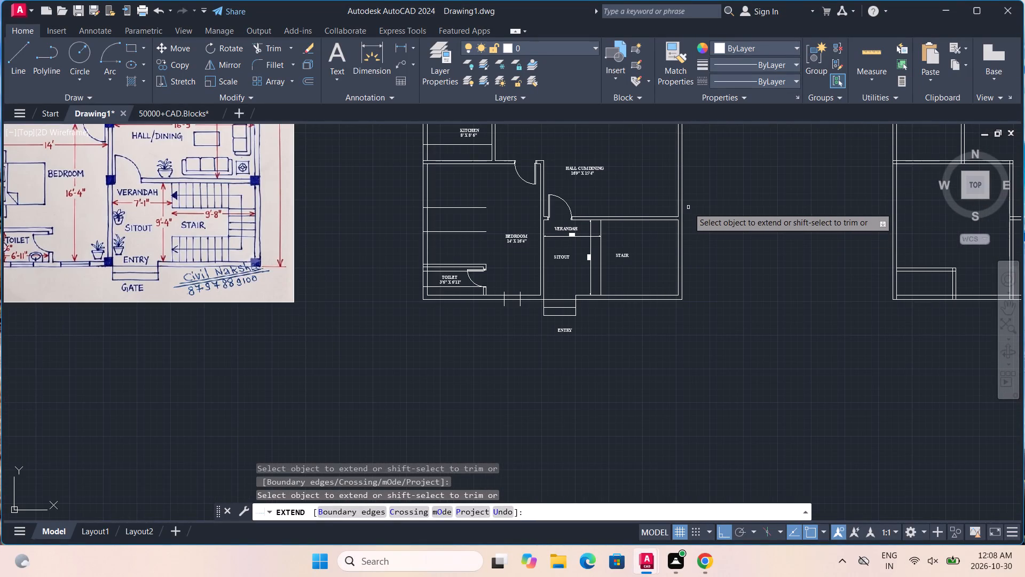
{"action": "middle_click_drag", "start_coordinate": [723, 190], "coordinate": [722, 308]}
{"action": "scroll", "coordinate": [720, 279], "scroll_direction": "down", "scroll_amount": 1}
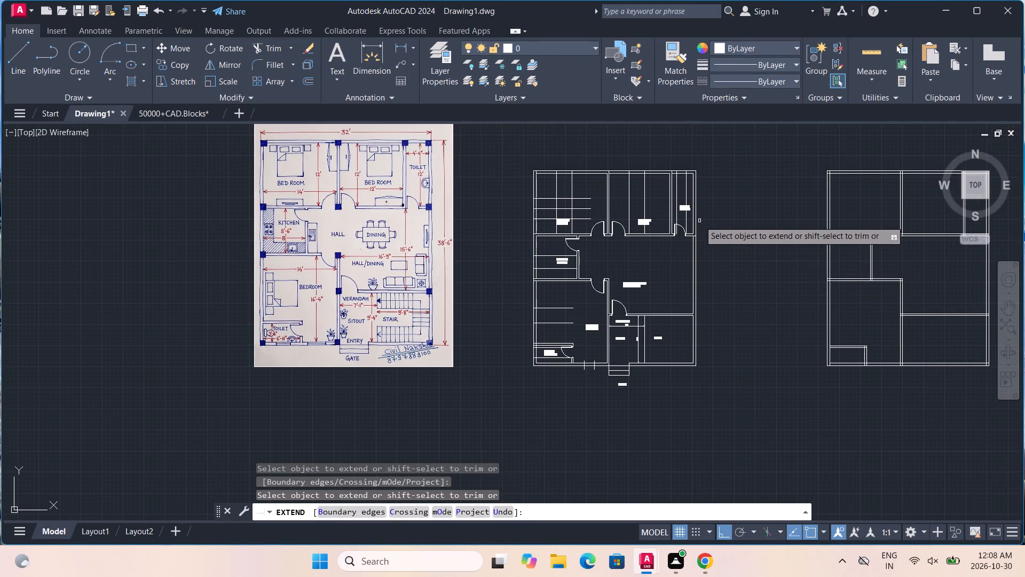
{"action": "scroll", "coordinate": [699, 220], "scroll_direction": "up", "scroll_amount": 2}
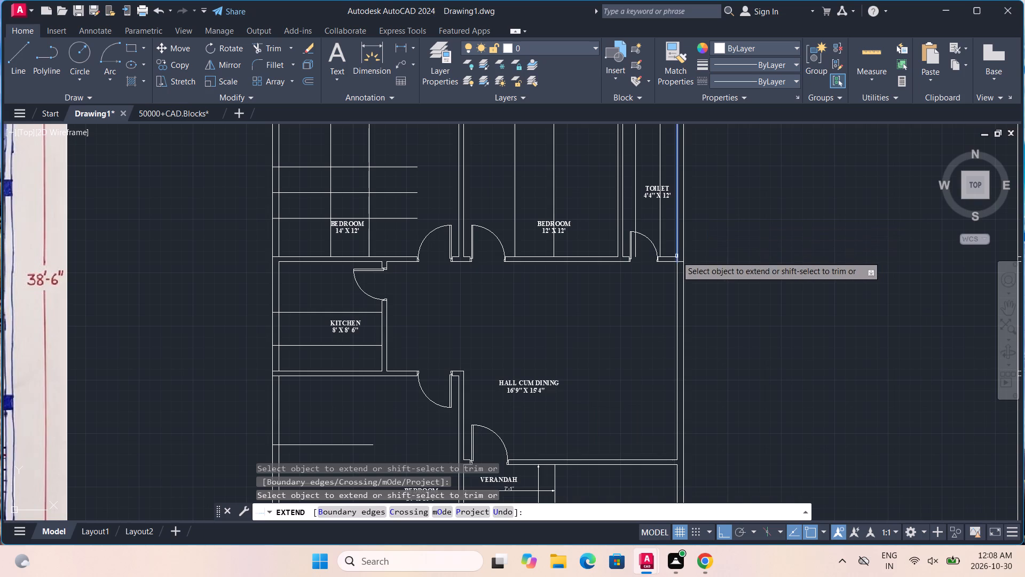
{"action": "left_click", "coordinate": [676, 256]}
{"action": "scroll", "coordinate": [676, 256], "scroll_direction": "down", "scroll_amount": 2}
{"action": "scroll", "coordinate": [676, 256], "scroll_direction": "up", "scroll_amount": 1}
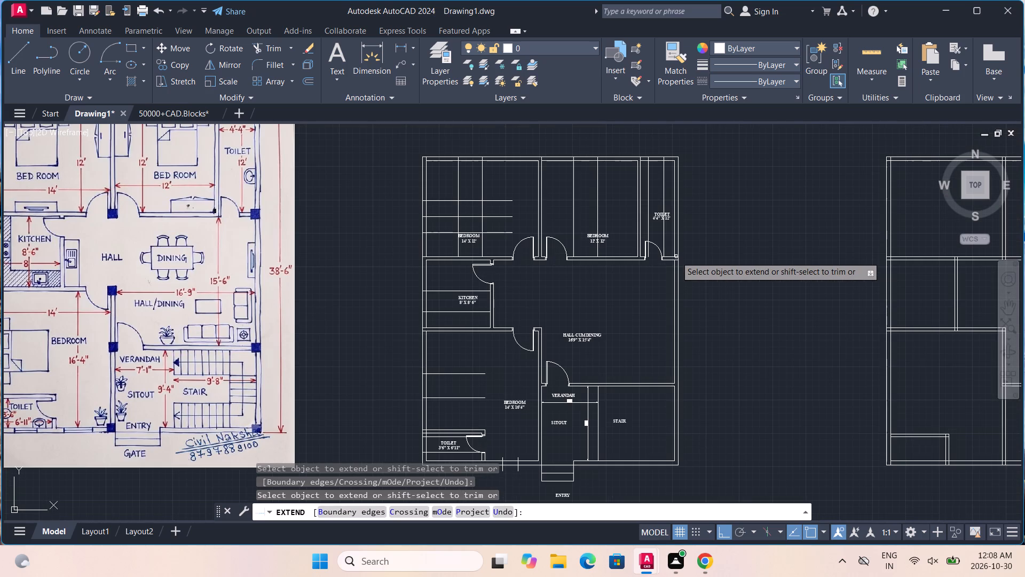
{"action": "key", "text": "Escape"}
{"action": "key", "text": "Escape"}
{"action": "key", "text": "Escape"}
{"action": "scroll", "coordinate": [687, 283], "scroll_direction": "up", "scroll_amount": 2}
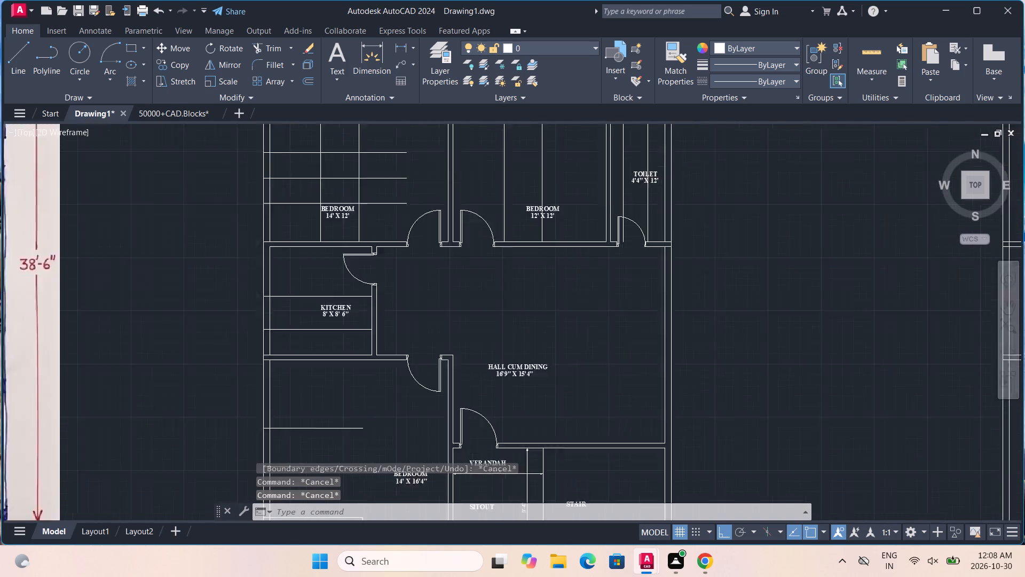
Offset the hall-side line of the wall between the upper toilet and HALL CUM DINING 5' down into the hall.
{"action": "scroll", "coordinate": [687, 283], "scroll_direction": "up", "scroll_amount": 1}
{"action": "middle_click_drag", "start_coordinate": [679, 321], "coordinate": [674, 245]}
{"action": "scroll", "coordinate": [646, 179], "scroll_direction": "down", "scroll_amount": 1}
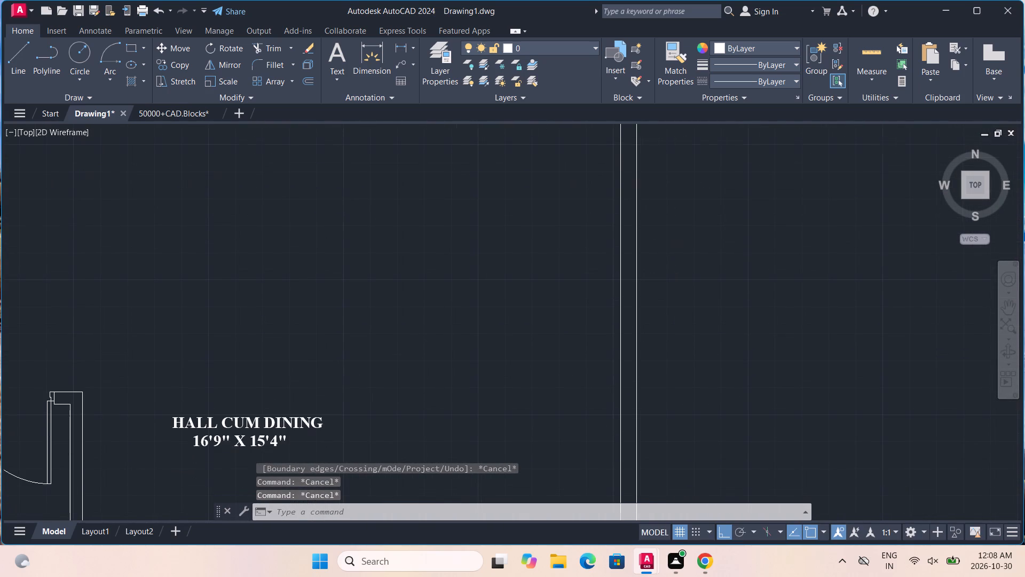
{"action": "left_click", "coordinate": [636, 139]}
{"action": "type", "text": "OFF"}
{"action": "key", "text": "Return"}
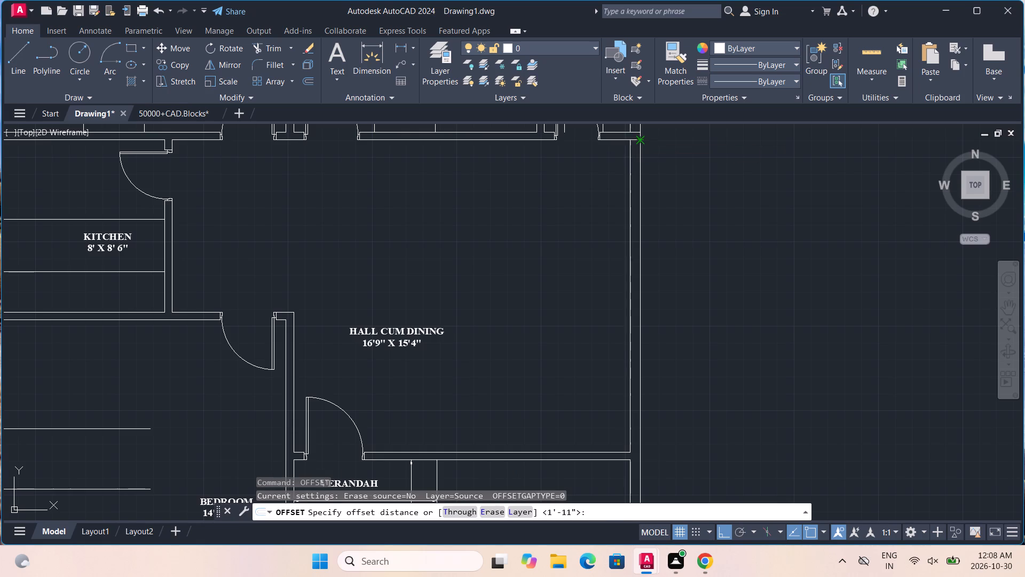
{"action": "type", "text": "5'"}
{"action": "key", "text": "Return"}
{"action": "left_click", "coordinate": [637, 247]}
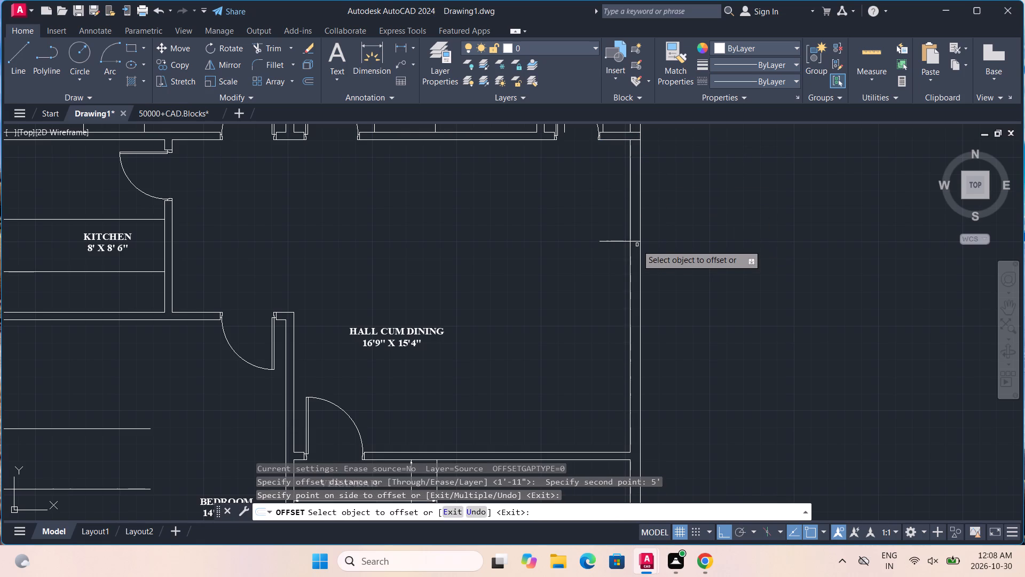
Offset the short horizontal line across the hall's outer side wall a further 4' down toward the stair.
{"action": "scroll", "coordinate": [637, 243], "scroll_direction": "down", "scroll_amount": 1}
{"action": "left_click", "coordinate": [637, 243]}
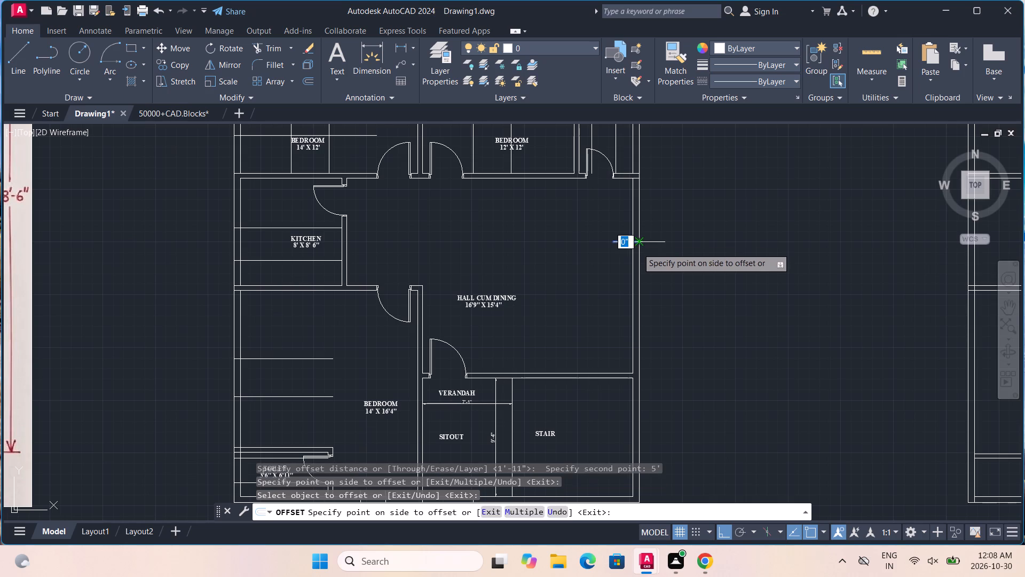
{"action": "scroll", "coordinate": [636, 272], "scroll_direction": "up", "scroll_amount": 1}
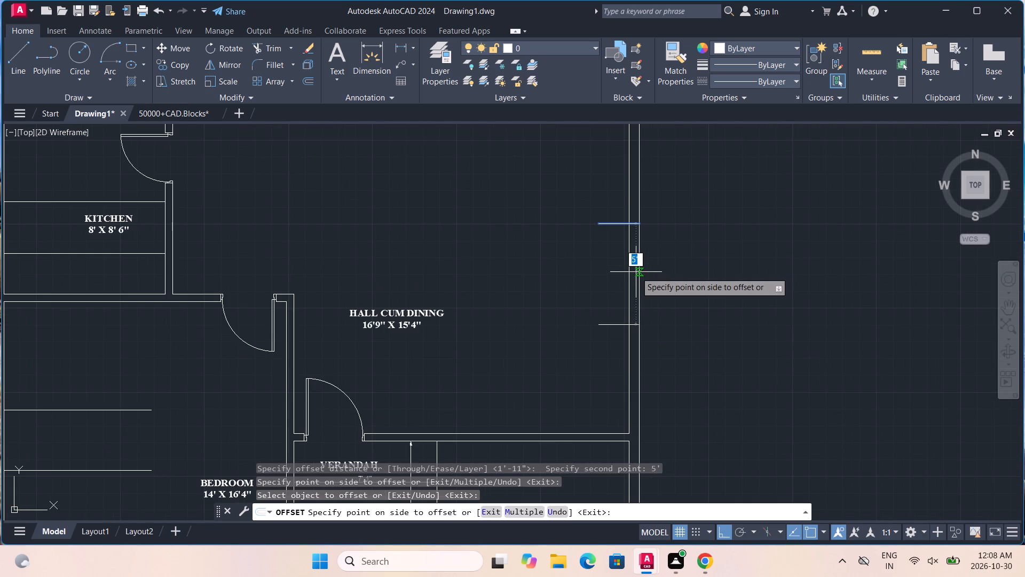
{"action": "scroll", "coordinate": [636, 272], "scroll_direction": "up", "scroll_amount": 1}
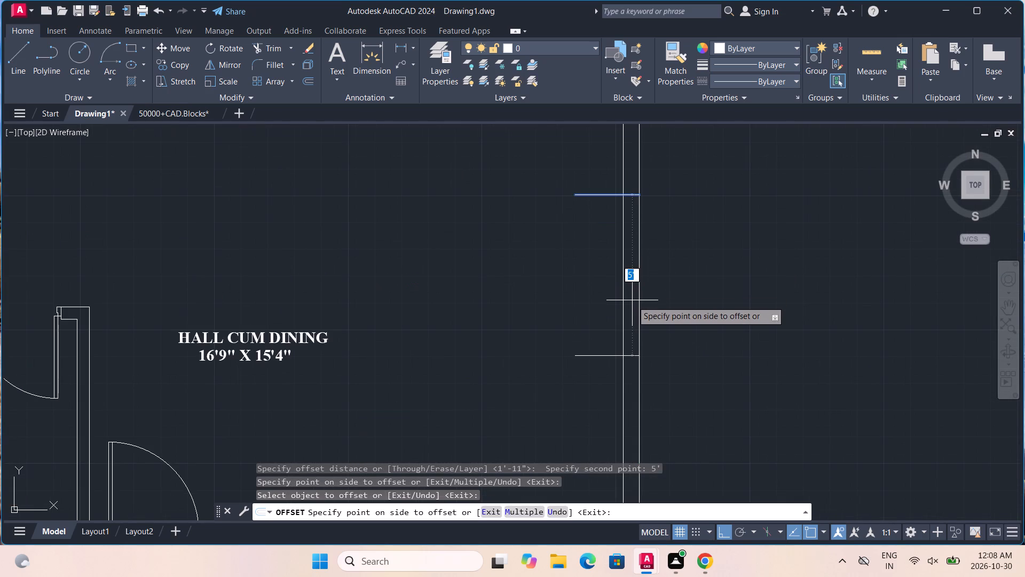
{"action": "type", "text": "4'"}
{"action": "key", "text": "Return"}
Offset the upper of the two short lines across the hall's outer side wall 2' down to mark the window's middle.
{"action": "scroll", "coordinate": [632, 301], "scroll_direction": "down", "scroll_amount": 1}
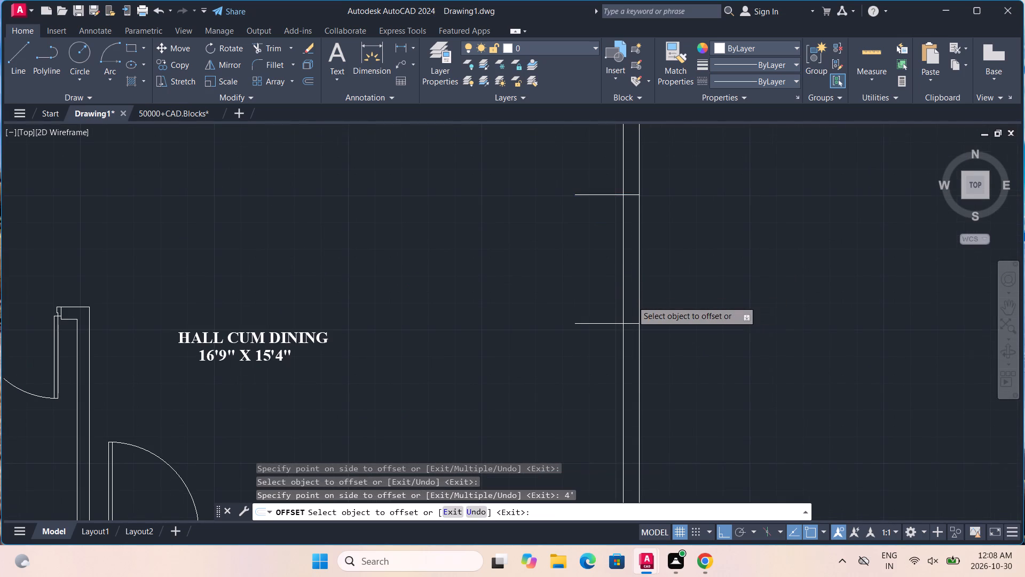
{"action": "scroll", "coordinate": [632, 301], "scroll_direction": "down", "scroll_amount": 1}
{"action": "scroll", "coordinate": [632, 305], "scroll_direction": "up", "scroll_amount": 4}
{"action": "scroll", "coordinate": [632, 304], "scroll_direction": "down", "scroll_amount": 2}
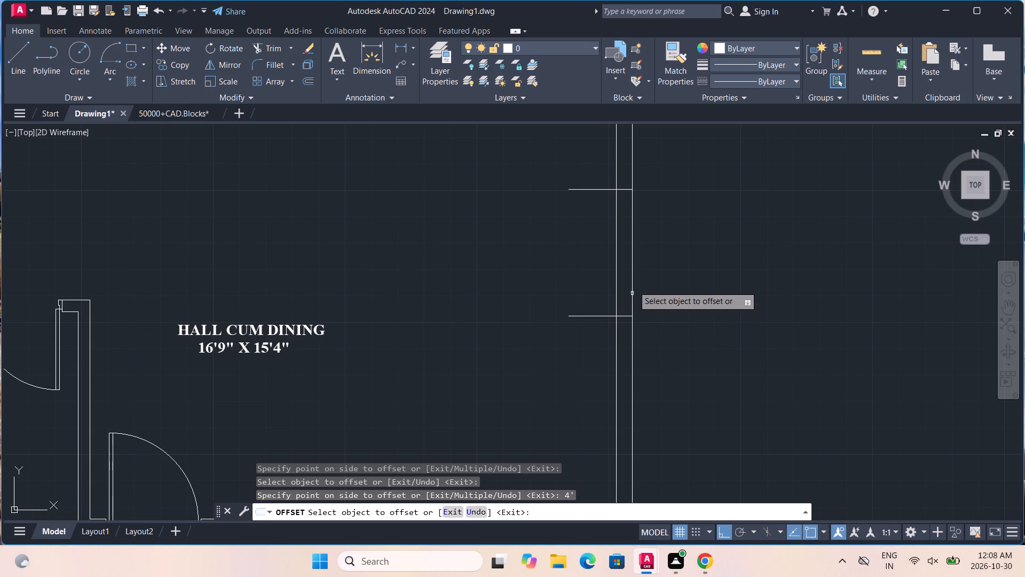
{"action": "middle_click_drag", "start_coordinate": [646, 251], "coordinate": [653, 292]}
{"action": "left_click", "coordinate": [632, 232]}
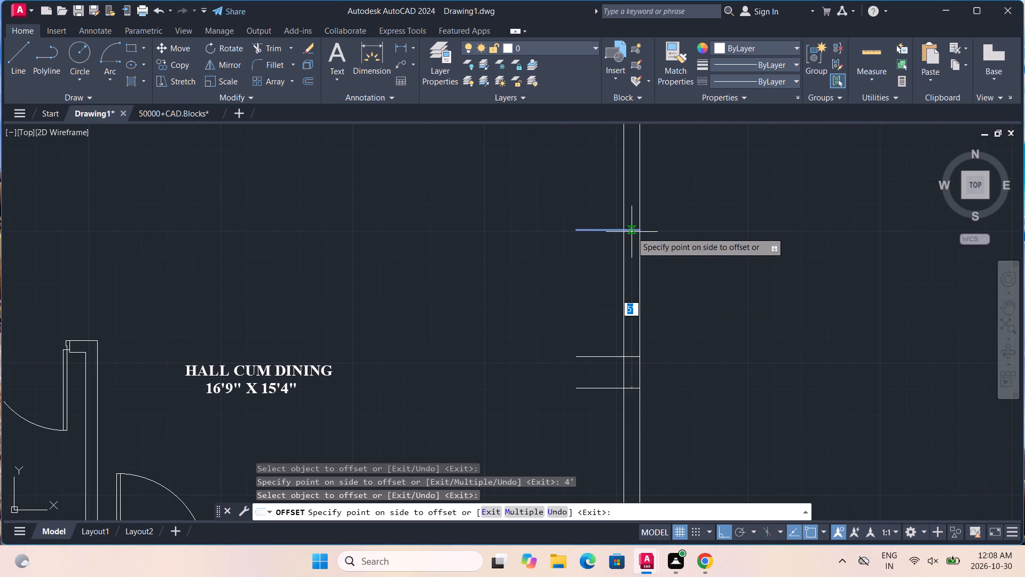
{"action": "type", "text": "2'"}
{"action": "key", "text": "Return"}
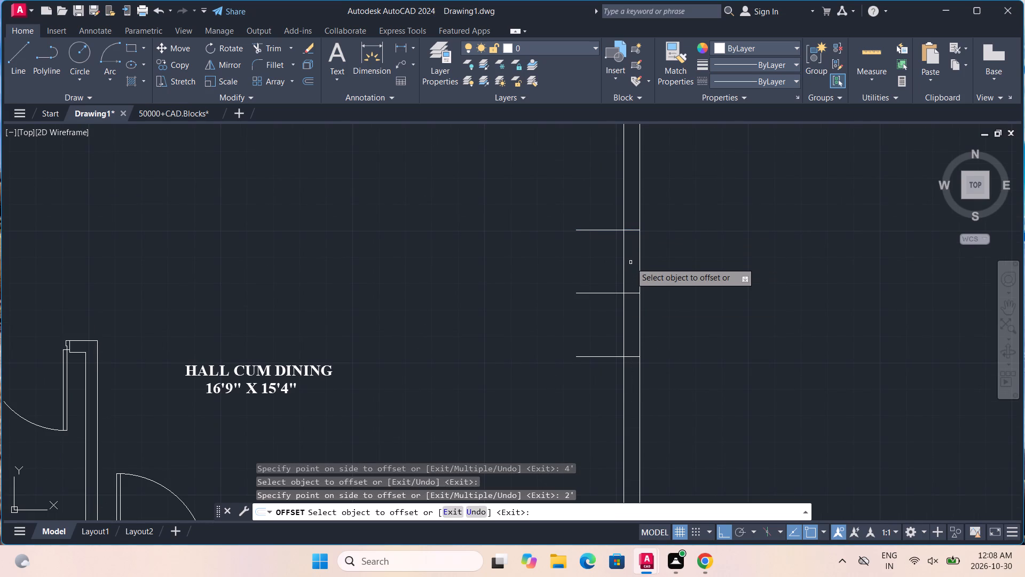
{"action": "left_click", "coordinate": [630, 262]}
Compare the plan's STAIR area with the reference sketch and examine the sketch's stair flights, landing and dimensions.
{"action": "scroll", "coordinate": [630, 262], "scroll_direction": "down", "scroll_amount": 3}
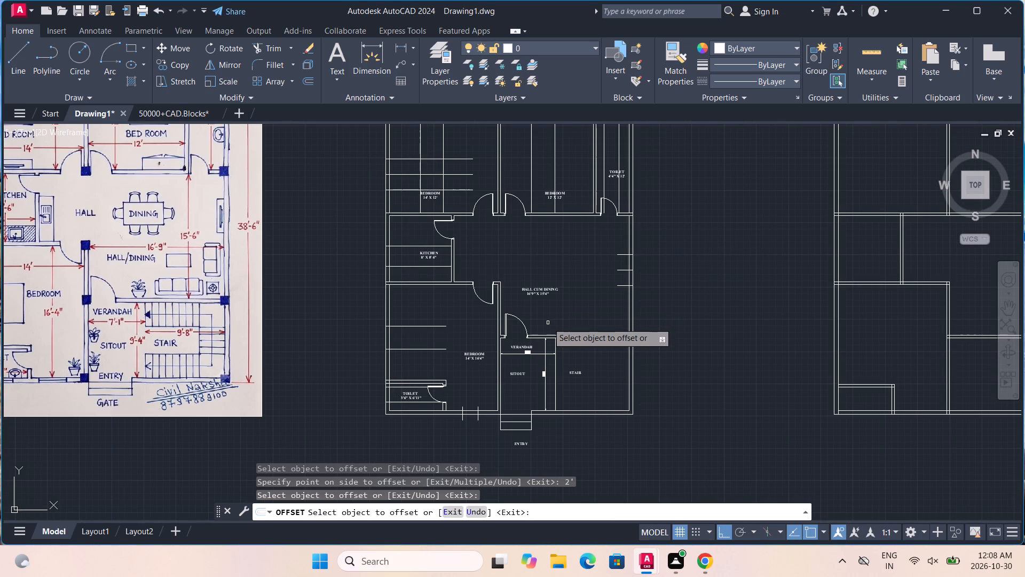
{"action": "scroll", "coordinate": [594, 276], "scroll_direction": "up", "scroll_amount": 1}
{"action": "scroll", "coordinate": [594, 276], "scroll_direction": "down", "scroll_amount": 1}
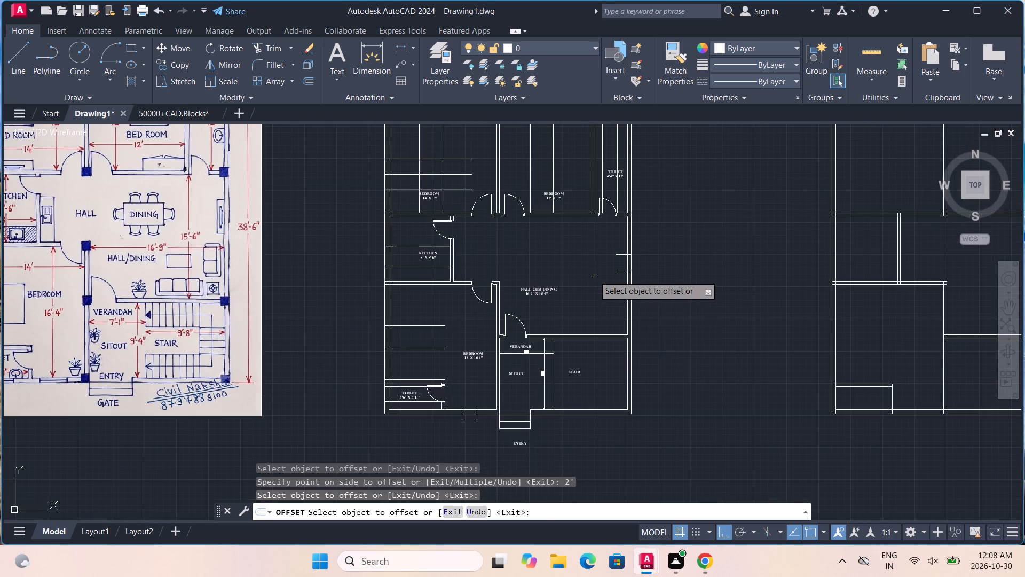
{"action": "scroll", "coordinate": [591, 376], "scroll_direction": "up", "scroll_amount": 1}
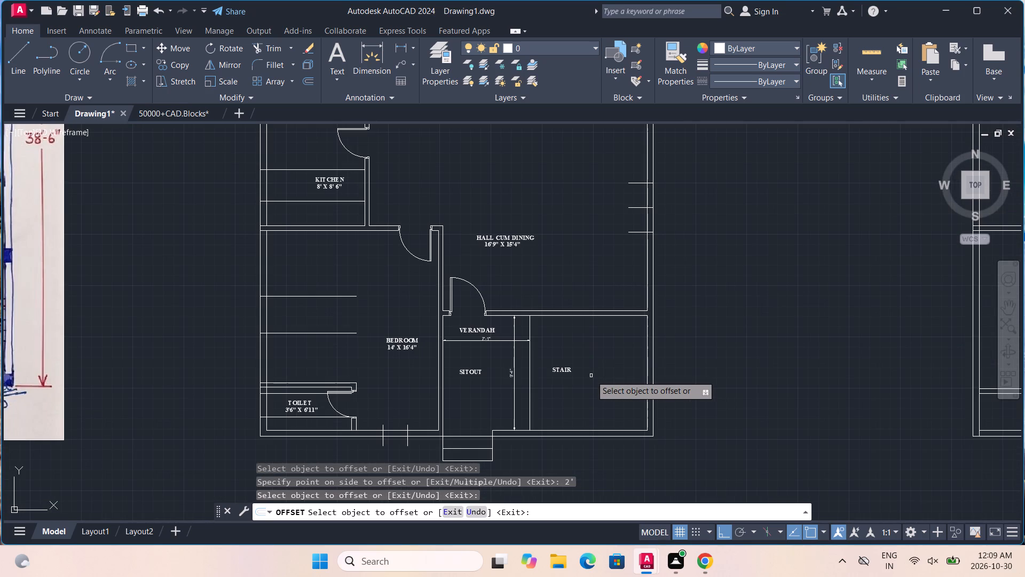
{"action": "scroll", "coordinate": [550, 383], "scroll_direction": "down", "scroll_amount": 1}
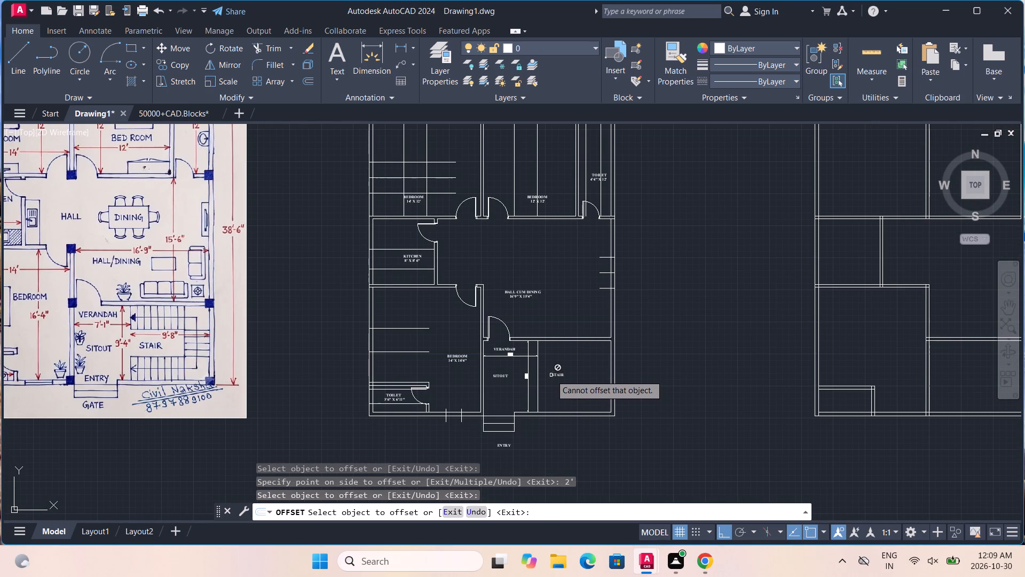
{"action": "scroll", "coordinate": [569, 372], "scroll_direction": "up", "scroll_amount": 2}
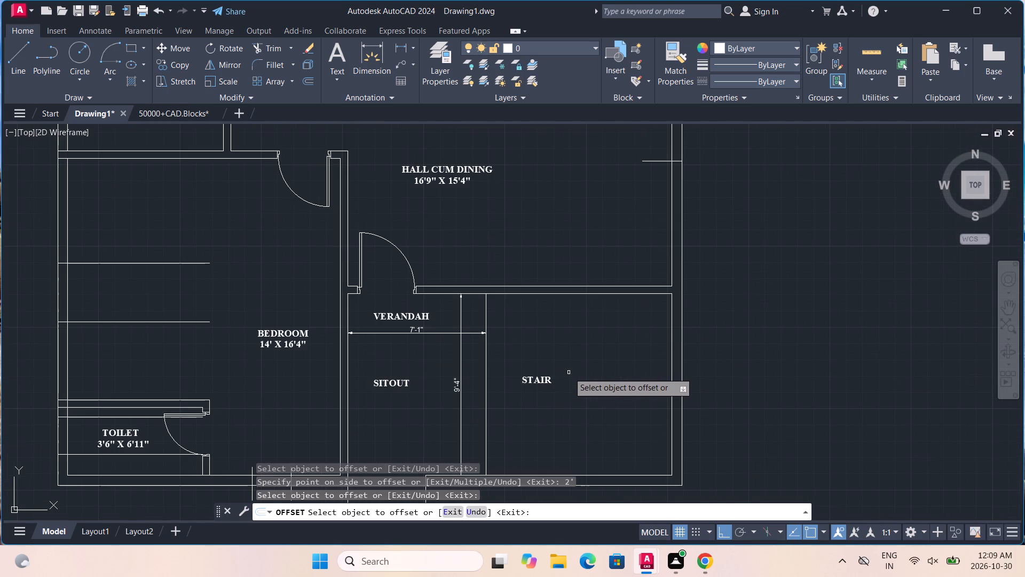
{"action": "scroll", "coordinate": [569, 372], "scroll_direction": "down", "scroll_amount": 2}
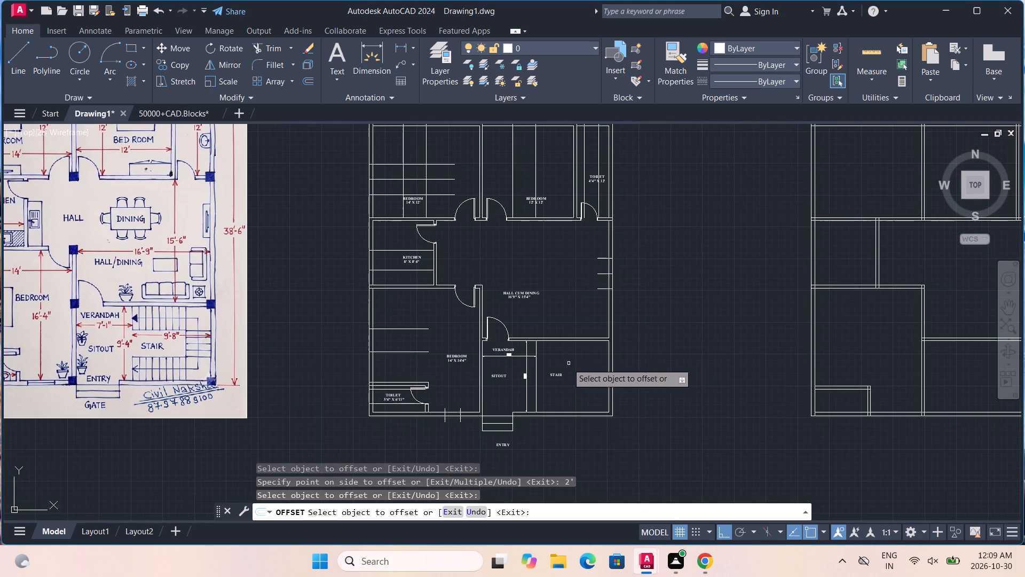
{"action": "scroll", "coordinate": [567, 363], "scroll_direction": "up", "scroll_amount": 3}
{"action": "scroll", "coordinate": [567, 363], "scroll_direction": "down", "scroll_amount": 1}
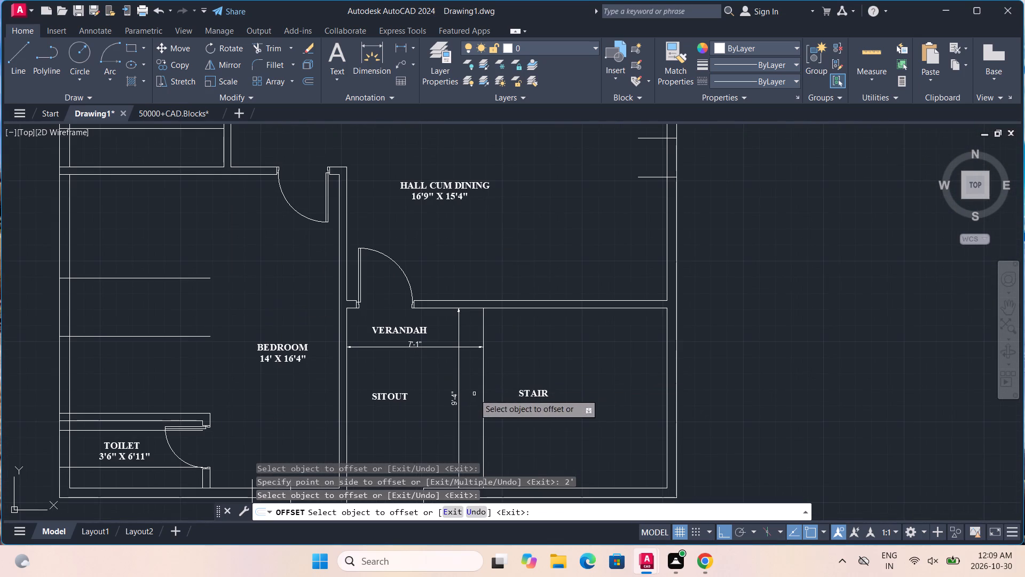
{"action": "scroll", "coordinate": [458, 402], "scroll_direction": "up", "scroll_amount": 2}
{"action": "scroll", "coordinate": [562, 337], "scroll_direction": "down", "scroll_amount": 2}
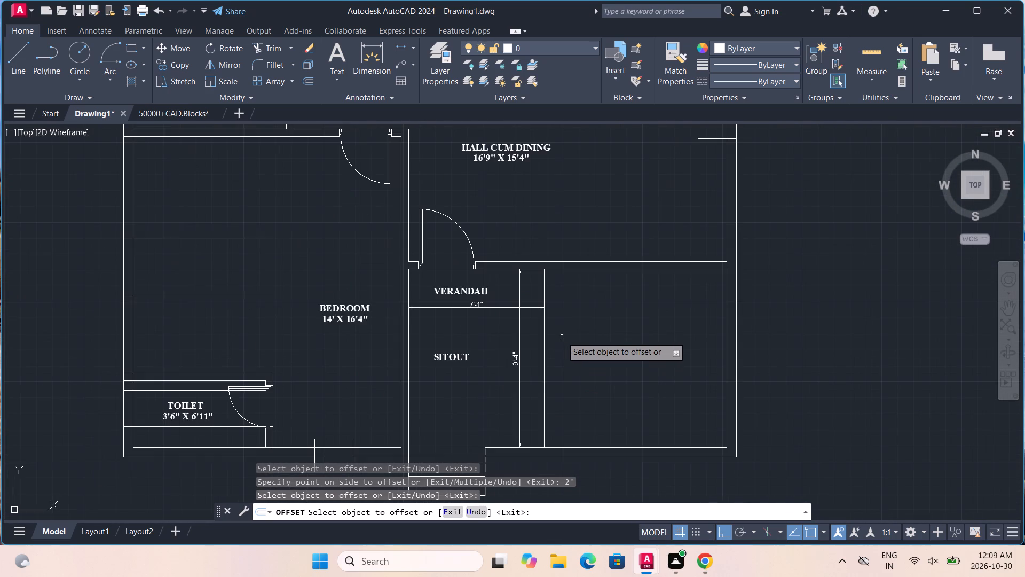
{"action": "scroll", "coordinate": [562, 337], "scroll_direction": "down", "scroll_amount": 2}
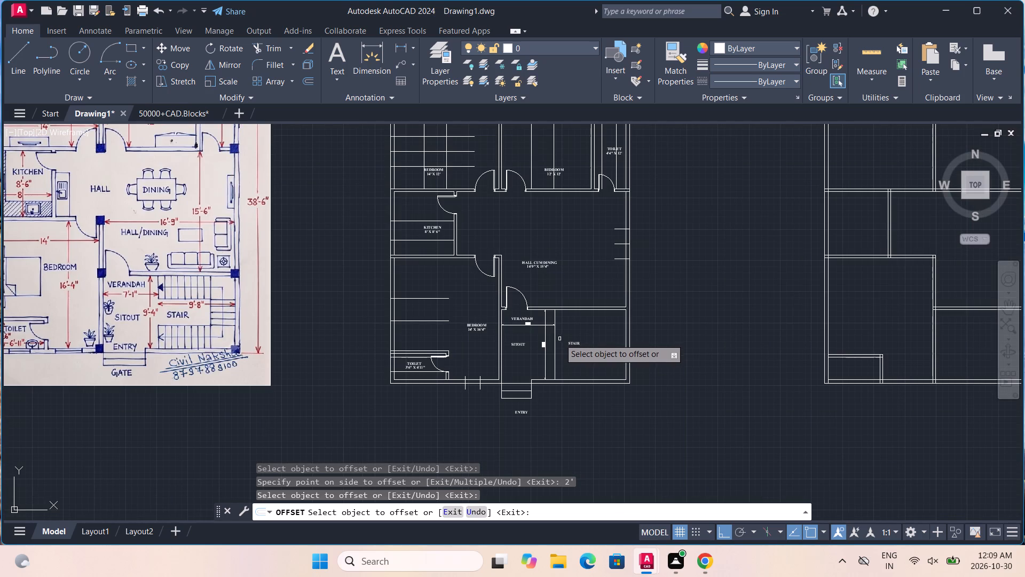
{"action": "scroll", "coordinate": [194, 356], "scroll_direction": "up", "scroll_amount": 2}
{"action": "middle_click_drag", "start_coordinate": [220, 322], "coordinate": [232, 368]}
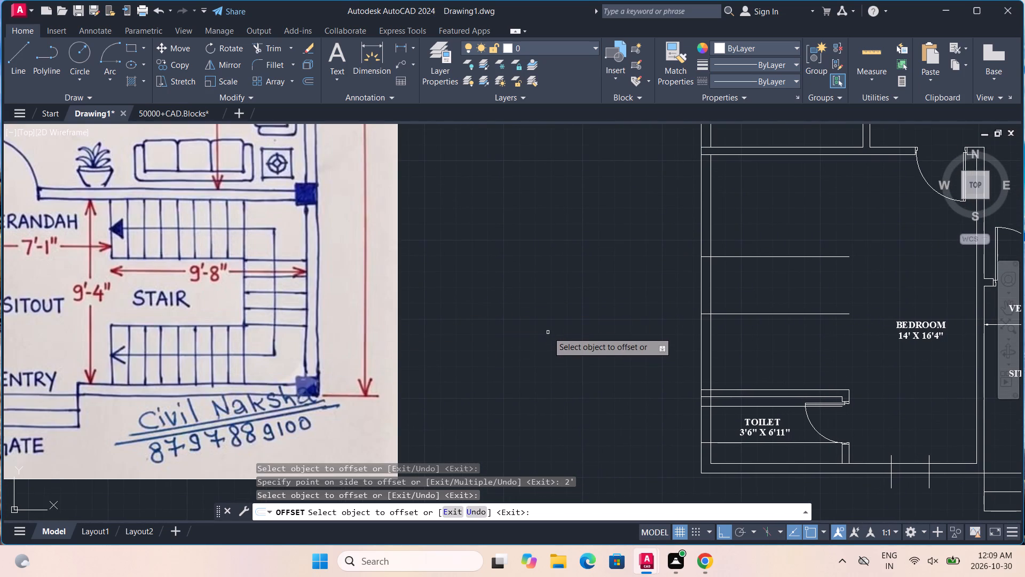
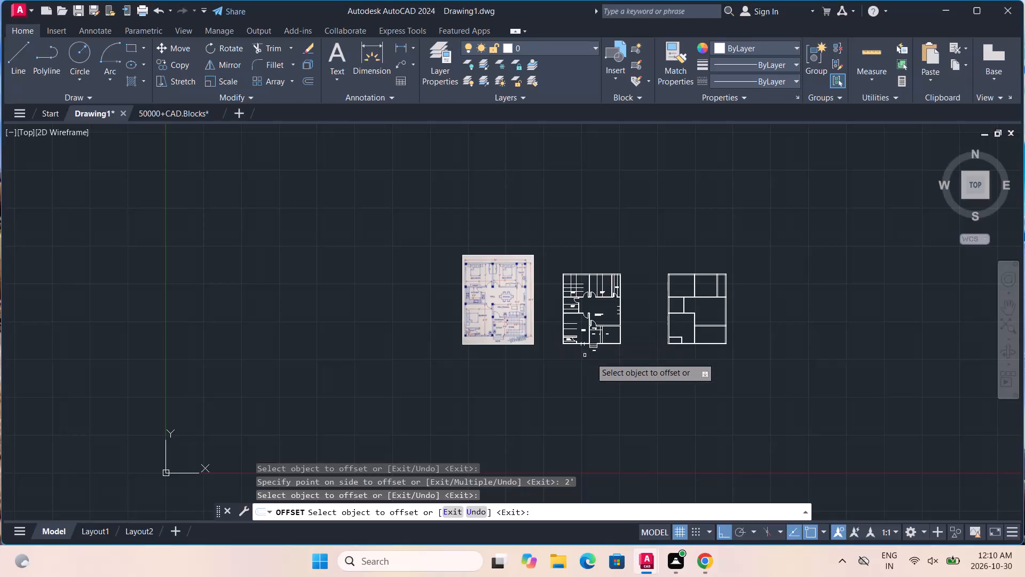
Review the plan's HALL CUM DINING, VERANDAH and STAIR areas and their window marks against the reference sketch.
{"action": "scroll", "coordinate": [603, 356], "scroll_direction": "up", "scroll_amount": 2}
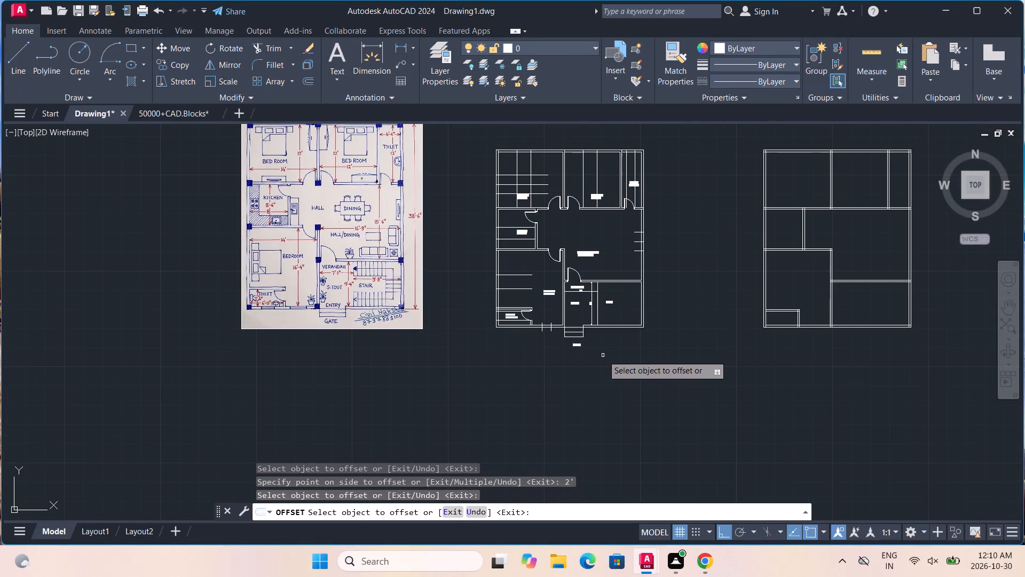
{"action": "middle_click_drag", "start_coordinate": [620, 317], "coordinate": [580, 407]}
{"action": "scroll", "coordinate": [564, 340], "scroll_direction": "up", "scroll_amount": 3}
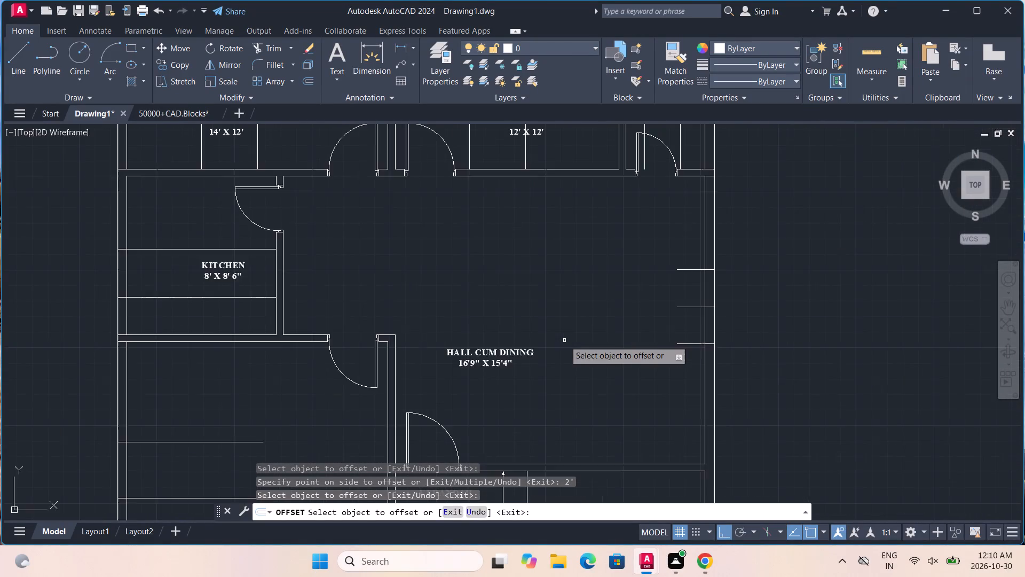
{"action": "scroll", "coordinate": [564, 340], "scroll_direction": "down", "scroll_amount": 2}
{"action": "middle_click_drag", "start_coordinate": [592, 353], "coordinate": [584, 325]}
{"action": "scroll", "coordinate": [590, 314], "scroll_direction": "up", "scroll_amount": 2}
{"action": "scroll", "coordinate": [581, 338], "scroll_direction": "down", "scroll_amount": 1}
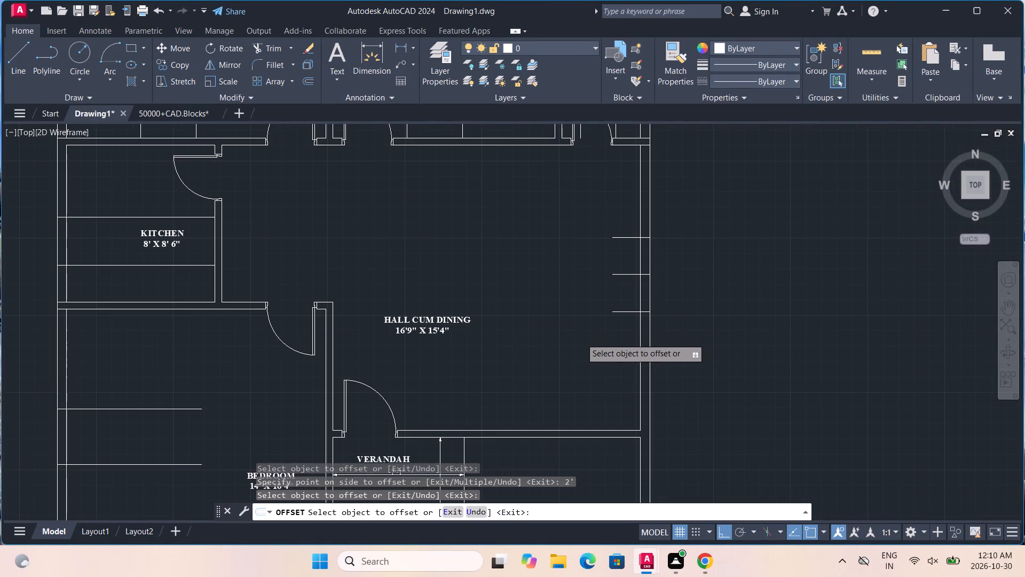
{"action": "scroll", "coordinate": [581, 338], "scroll_direction": "down", "scroll_amount": 1}
{"action": "middle_click_drag", "start_coordinate": [584, 335], "coordinate": [585, 311]}
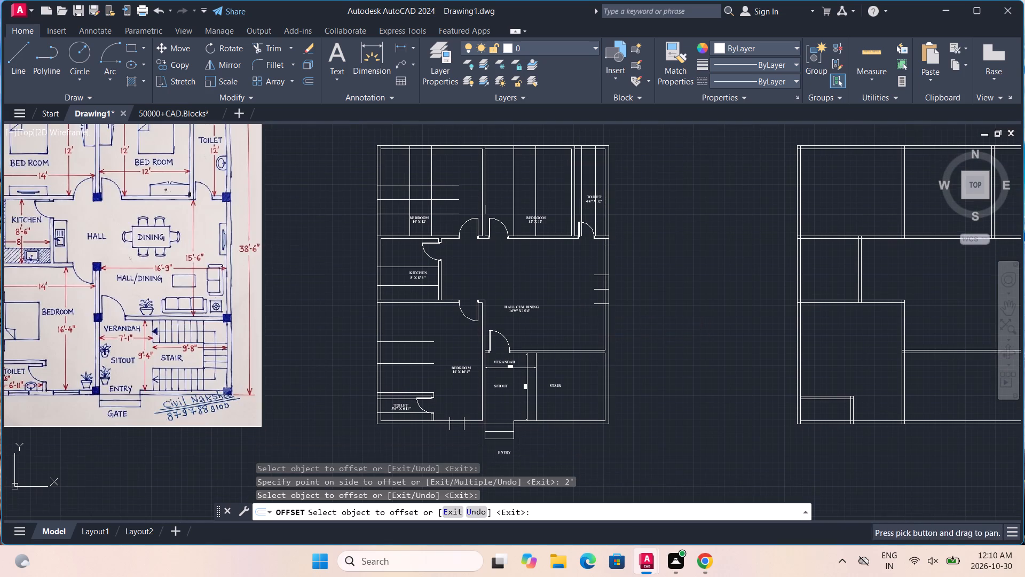
{"action": "scroll", "coordinate": [570, 347], "scroll_direction": "up", "scroll_amount": 2}
{"action": "scroll", "coordinate": [570, 347], "scroll_direction": "down", "scroll_amount": 1}
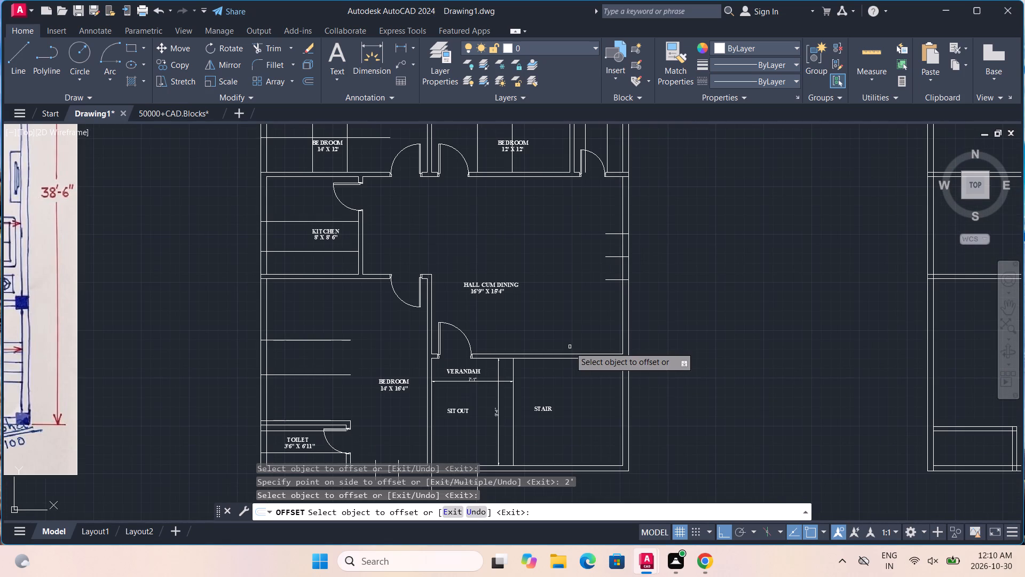
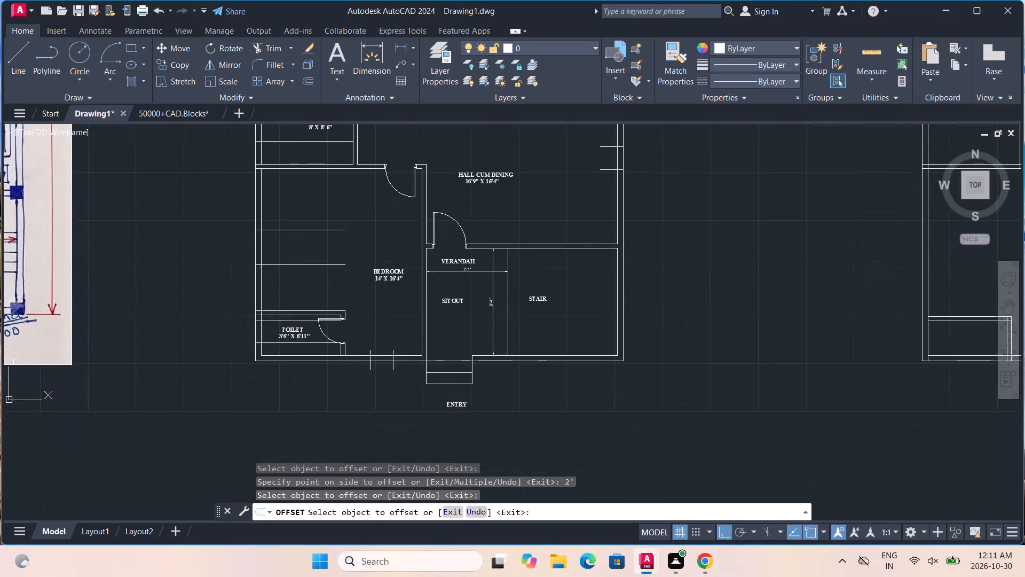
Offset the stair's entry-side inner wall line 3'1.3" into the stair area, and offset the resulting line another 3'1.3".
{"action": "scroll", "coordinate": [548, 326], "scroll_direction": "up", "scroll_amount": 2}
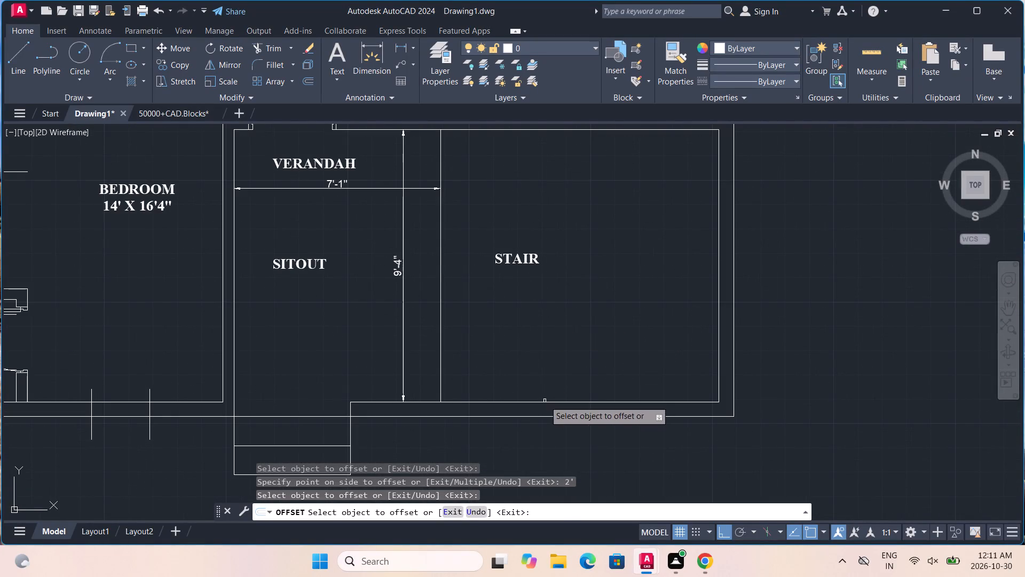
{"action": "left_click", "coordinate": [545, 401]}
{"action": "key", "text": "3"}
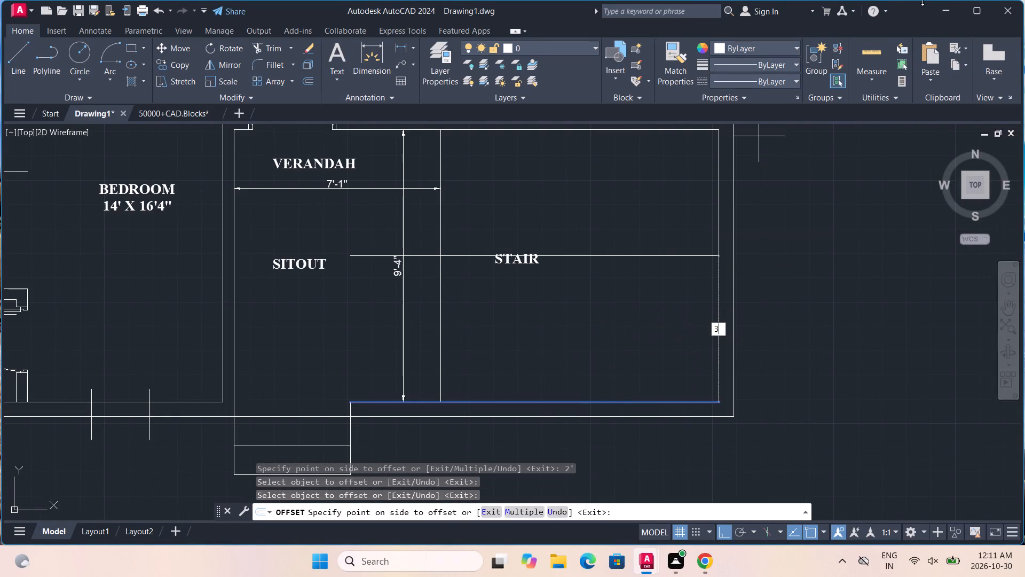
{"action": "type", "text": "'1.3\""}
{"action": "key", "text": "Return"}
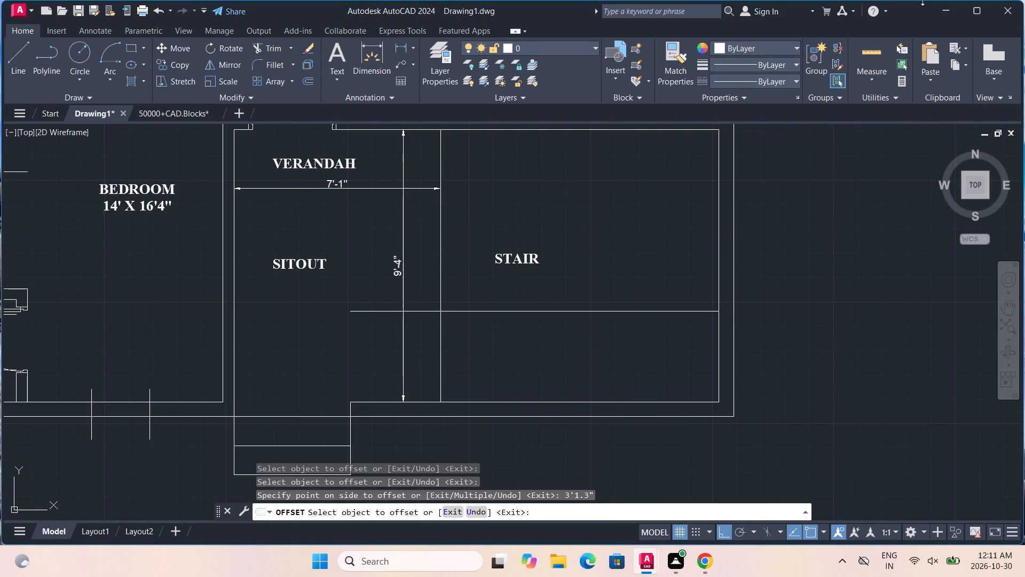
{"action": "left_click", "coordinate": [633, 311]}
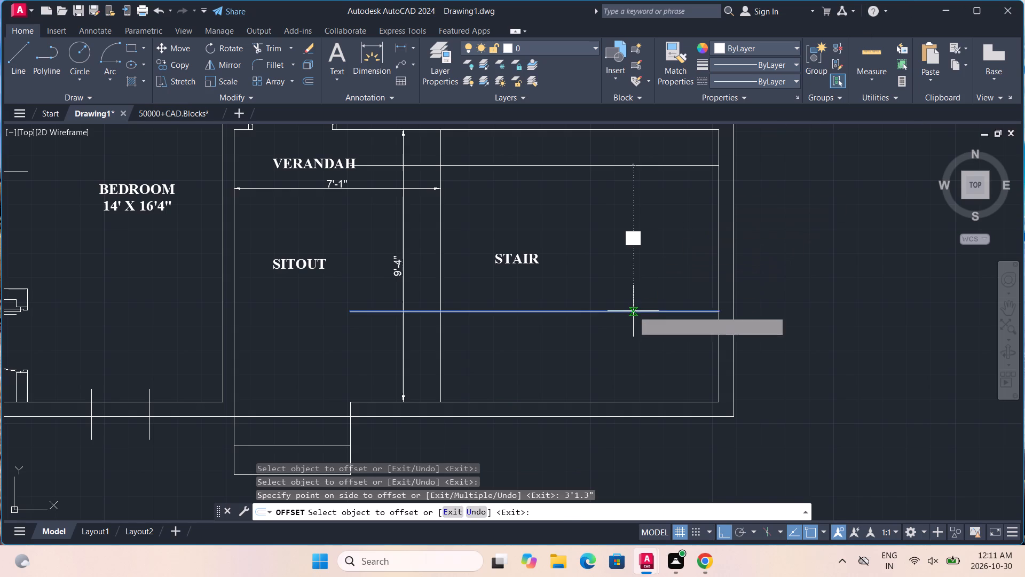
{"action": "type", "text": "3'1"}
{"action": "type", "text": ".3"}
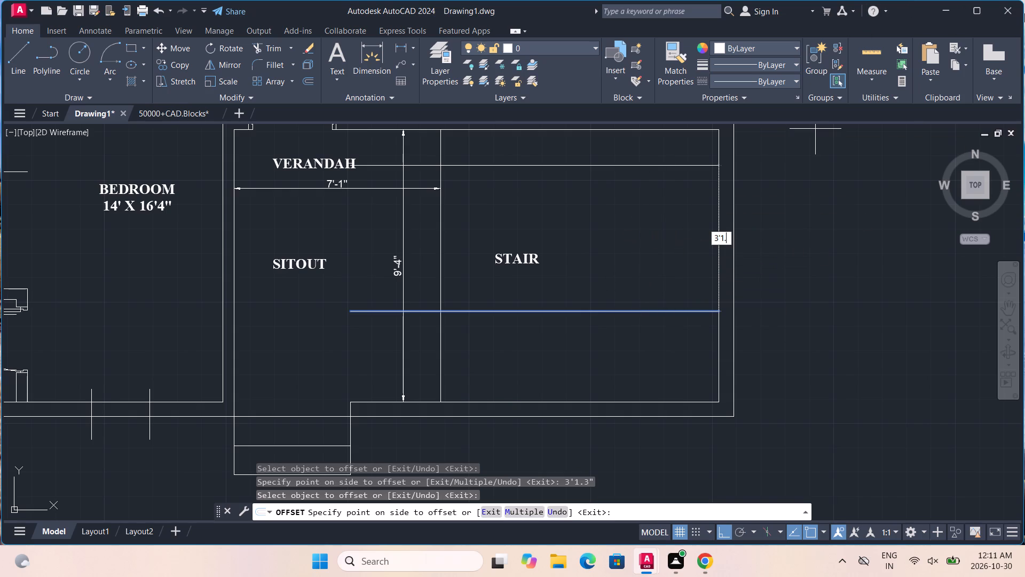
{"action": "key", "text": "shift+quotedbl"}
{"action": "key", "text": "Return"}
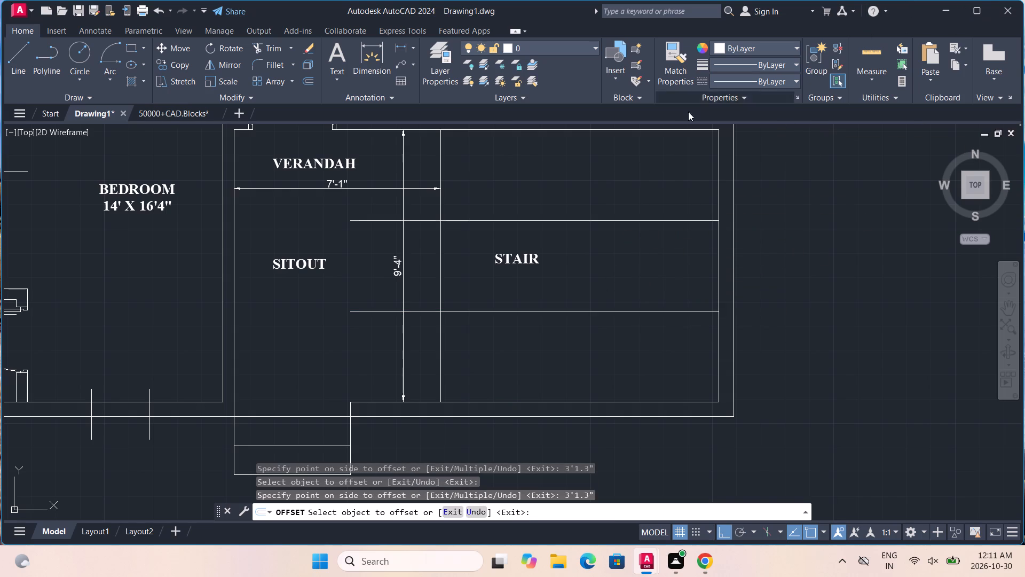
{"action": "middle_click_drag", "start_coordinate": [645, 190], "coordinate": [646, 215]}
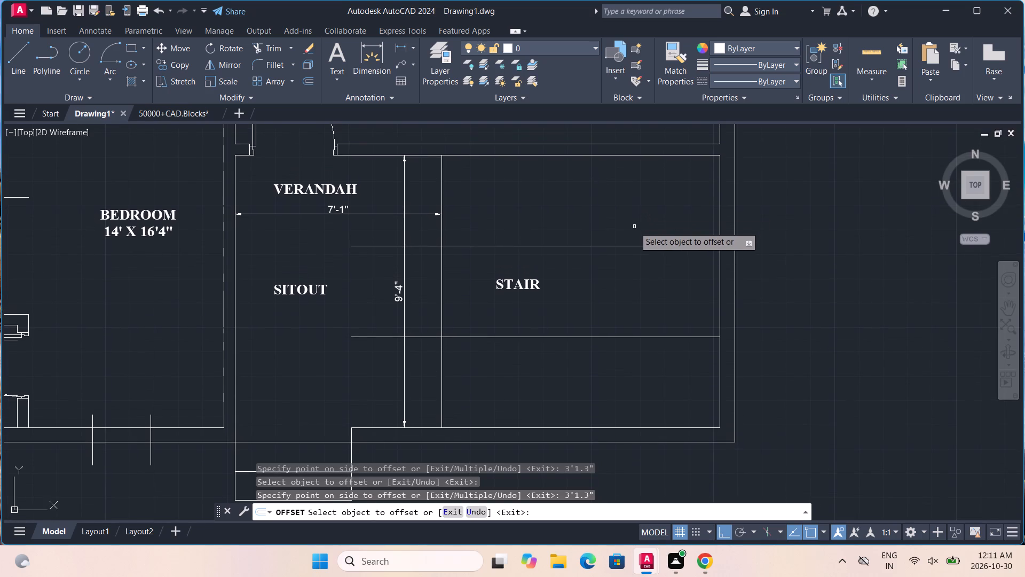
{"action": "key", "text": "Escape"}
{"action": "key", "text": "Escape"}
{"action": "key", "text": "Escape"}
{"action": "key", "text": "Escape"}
Measure the vertical gap between the stair's hall-side wall line and the nearest offset line.
{"action": "left_click", "coordinate": [396, 45]}
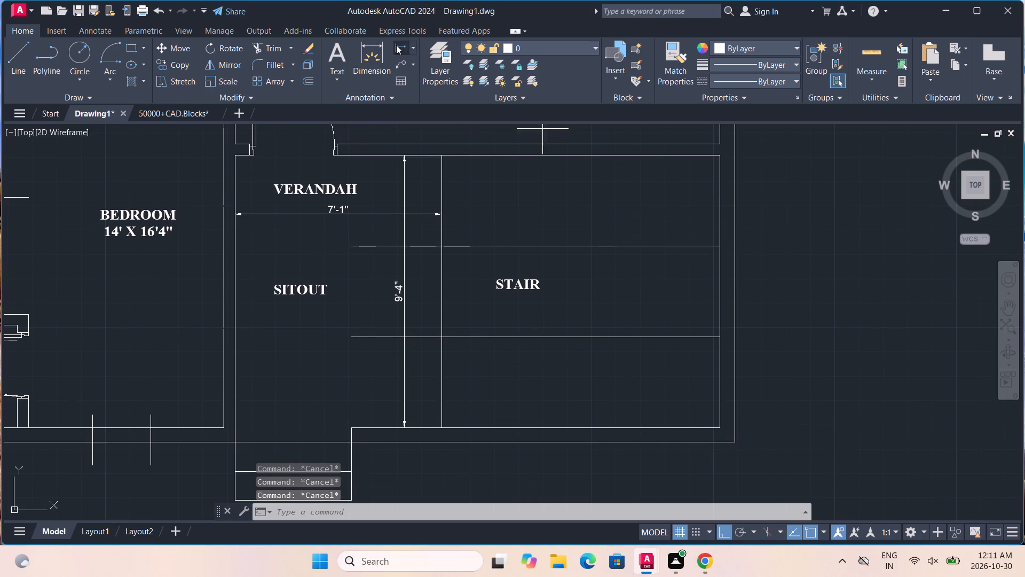
{"action": "left_click", "coordinate": [499, 152]}
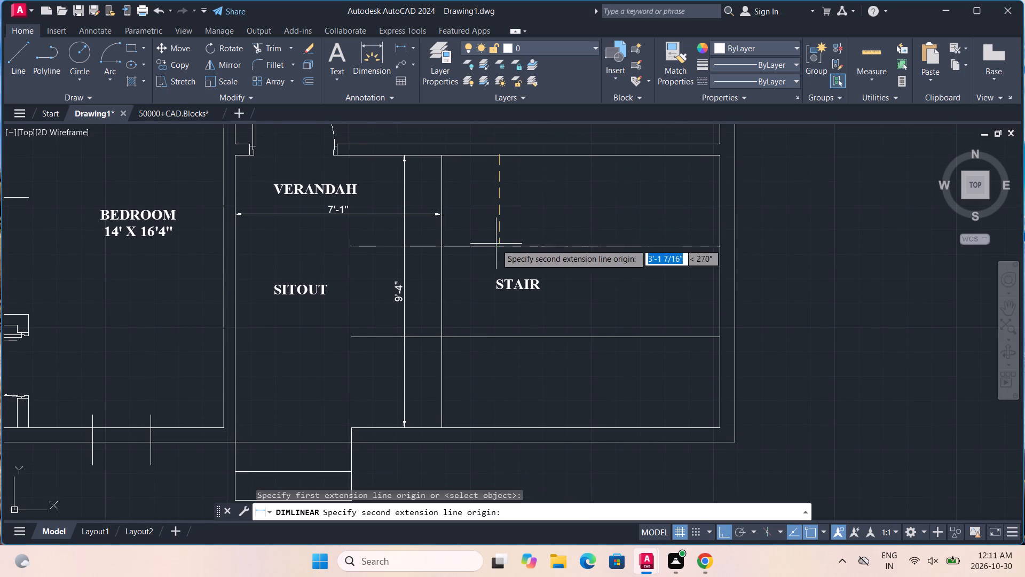
{"action": "left_click", "coordinate": [498, 246]}
{"action": "scroll", "coordinate": [497, 231], "scroll_direction": "up", "scroll_amount": 2}
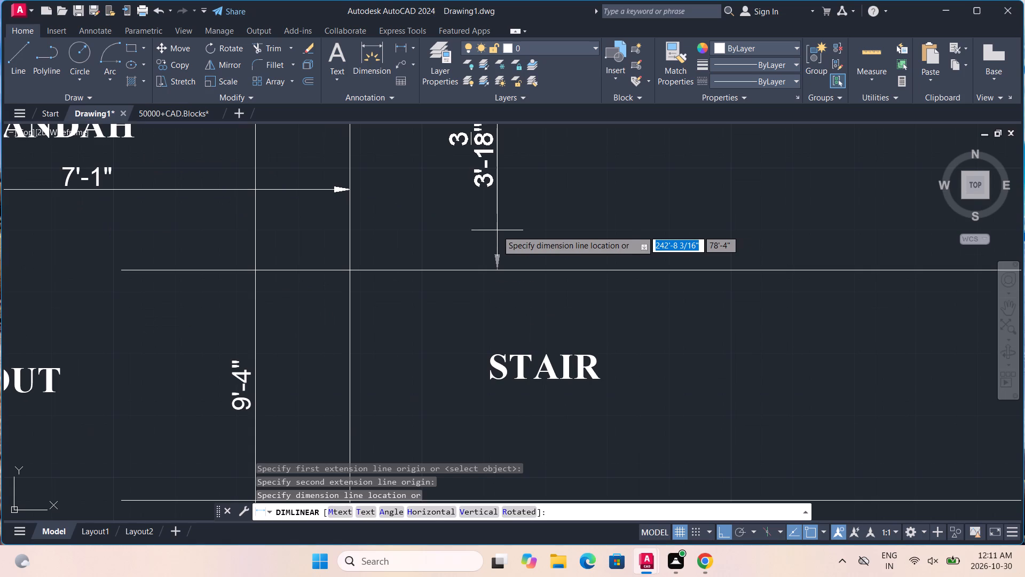
{"action": "middle_click_drag", "start_coordinate": [497, 223], "coordinate": [492, 245]}
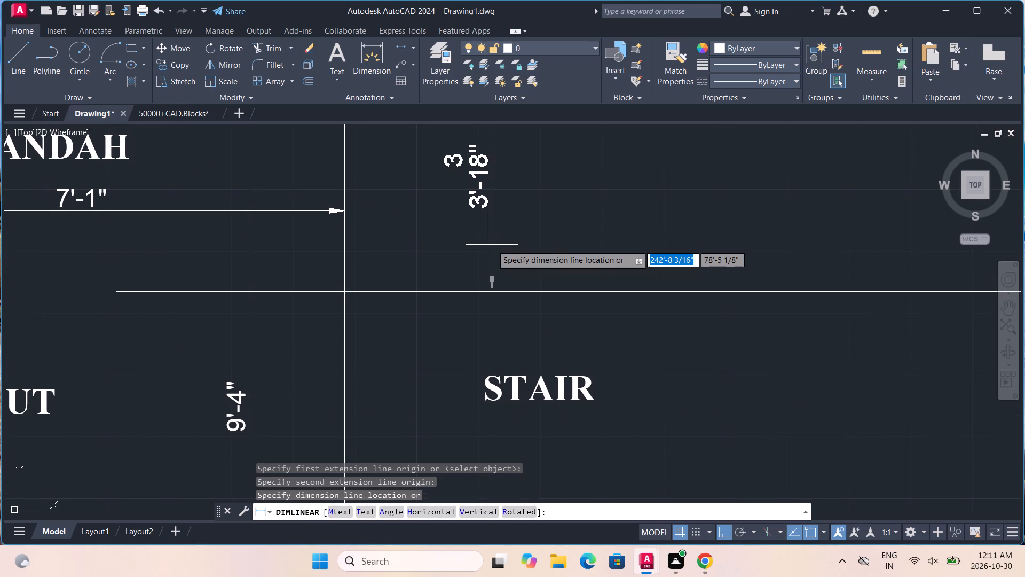
{"action": "key", "text": "Escape"}
Measure the vertical spacing between the two offset lines across the STAIR area.
{"action": "left_click", "coordinate": [397, 42]}
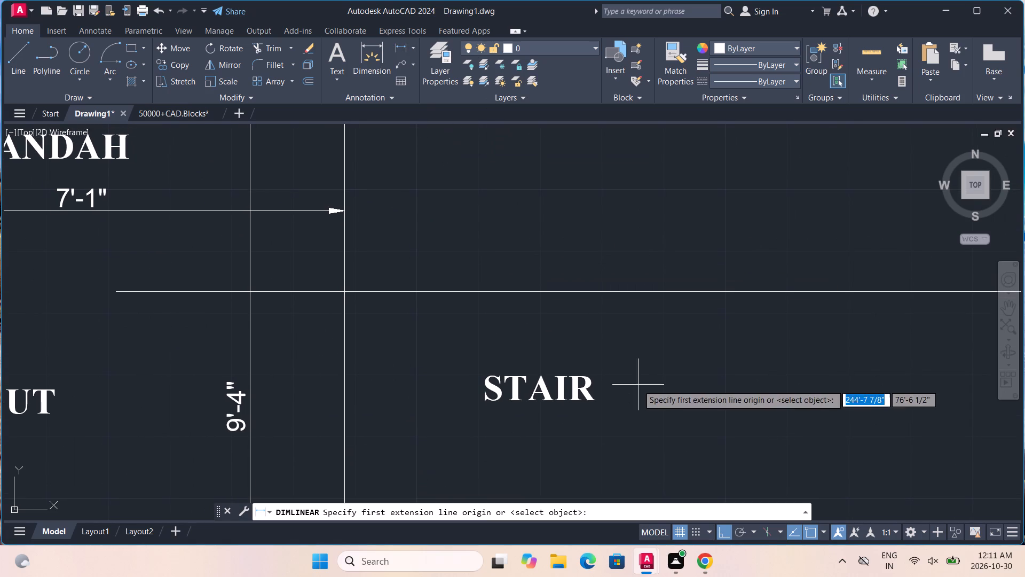
{"action": "middle_click_drag", "start_coordinate": [638, 385], "coordinate": [641, 266]}
{"action": "left_click", "coordinate": [706, 173]}
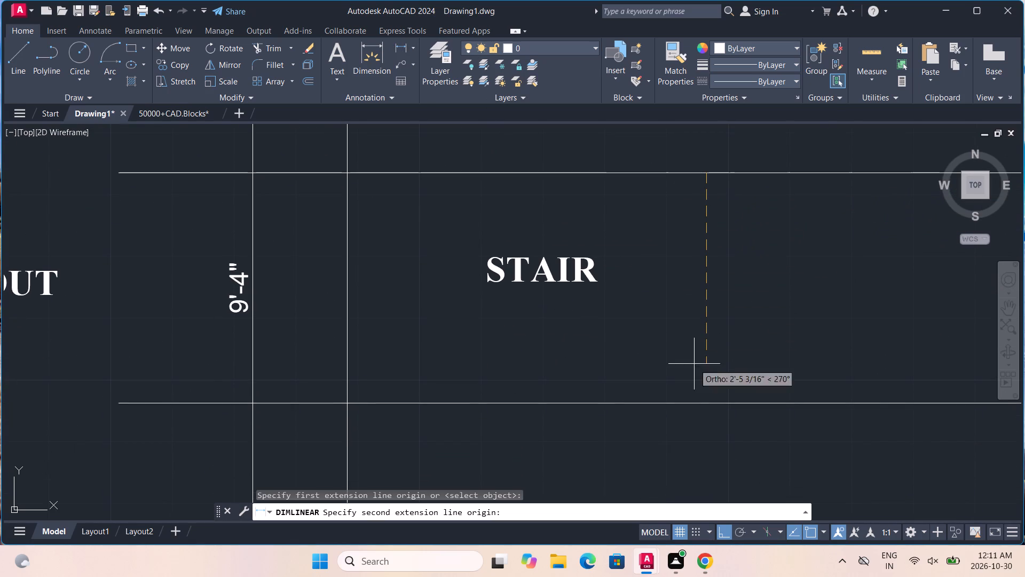
{"action": "left_click", "coordinate": [694, 403]}
{"action": "scroll", "coordinate": [694, 376], "scroll_direction": "down", "scroll_amount": 2}
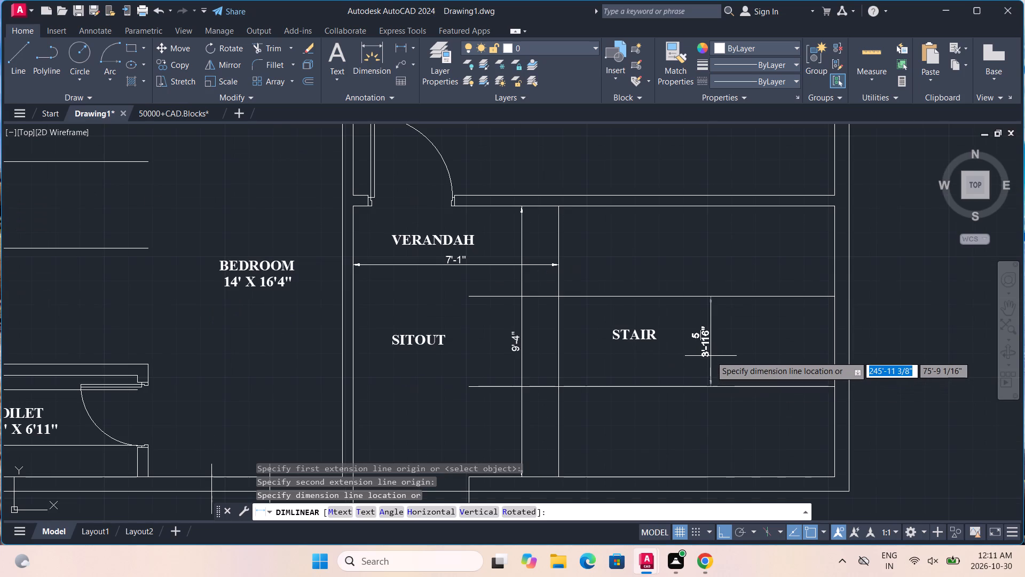
{"action": "scroll", "coordinate": [711, 356], "scroll_direction": "up", "scroll_amount": 2}
{"action": "scroll", "coordinate": [711, 356], "scroll_direction": "down", "scroll_amount": 2}
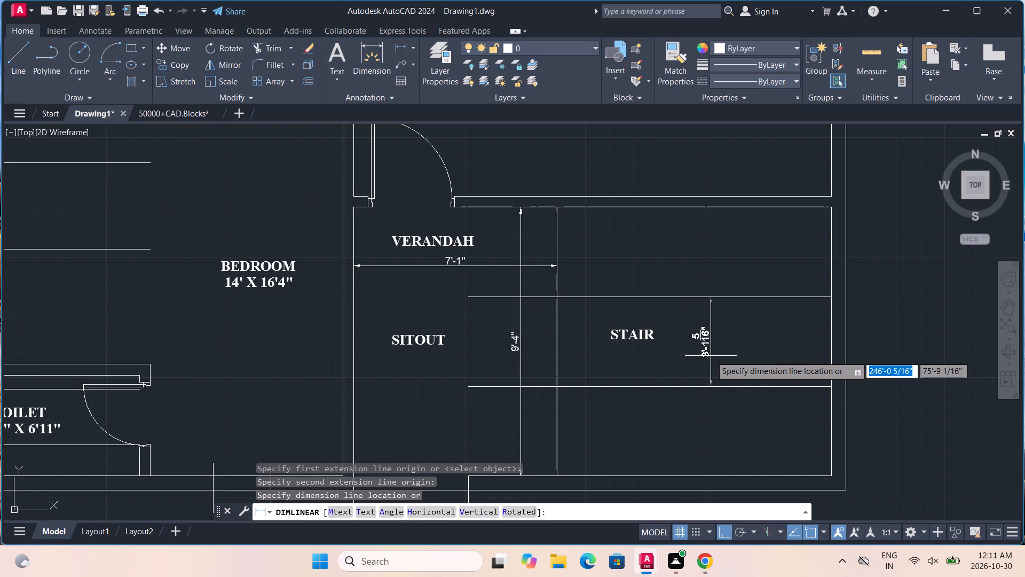
{"action": "scroll", "coordinate": [711, 356], "scroll_direction": "down", "scroll_amount": 1}
{"action": "key", "text": "Escape"}
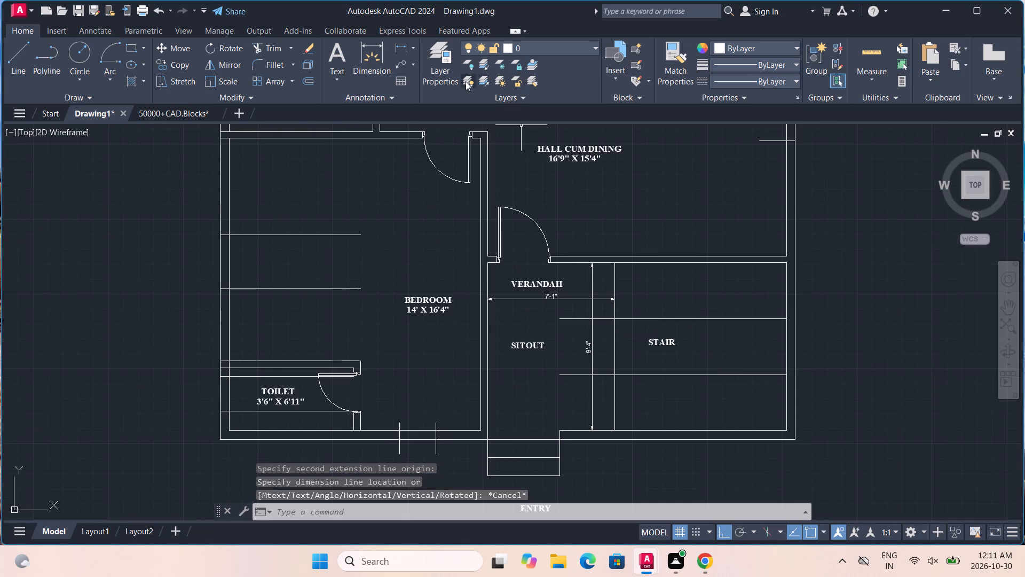
Measure the vertical gap between the lower offset line and the stair's entry-side inner wall line.
{"action": "left_click", "coordinate": [399, 46]}
{"action": "scroll", "coordinate": [679, 398], "scroll_direction": "up", "scroll_amount": 3}
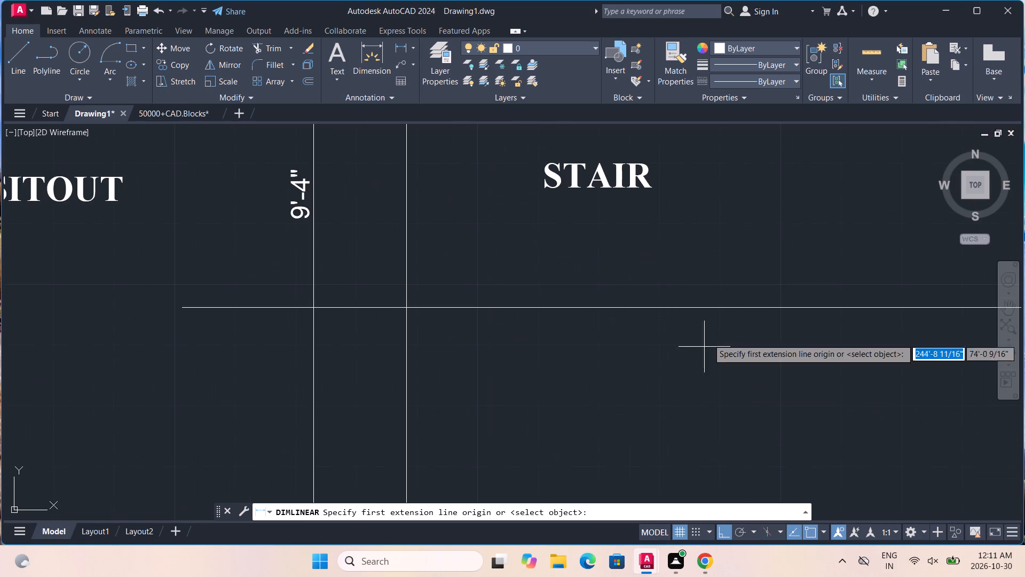
{"action": "left_click", "coordinate": [726, 308]}
{"action": "scroll", "coordinate": [726, 308], "scroll_direction": "down", "scroll_amount": 4}
{"action": "scroll", "coordinate": [724, 346], "scroll_direction": "up", "scroll_amount": 4}
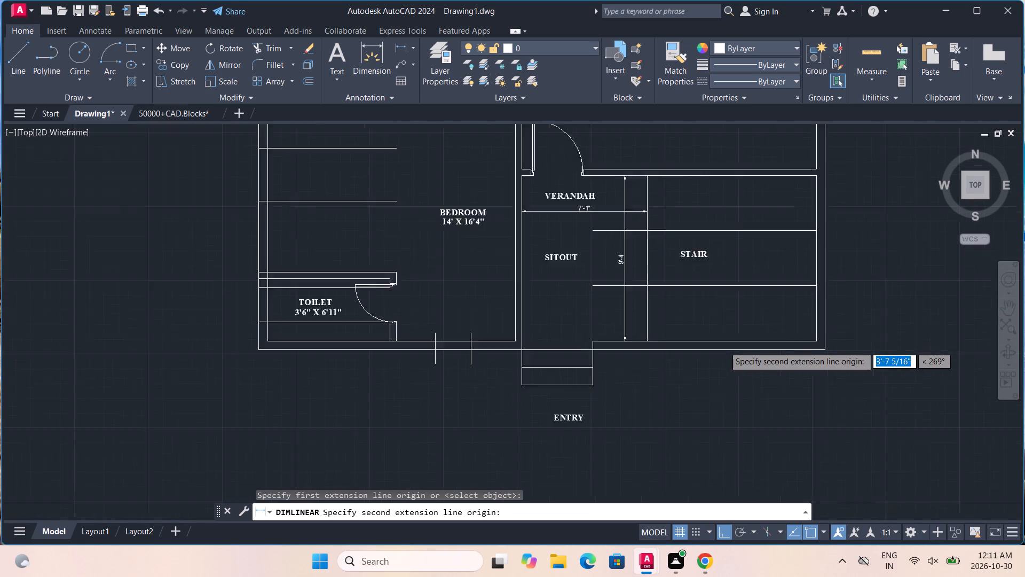
{"action": "scroll", "coordinate": [724, 346], "scroll_direction": "up", "scroll_amount": 1}
{"action": "left_click", "coordinate": [726, 327]}
{"action": "key", "text": "Escape"}
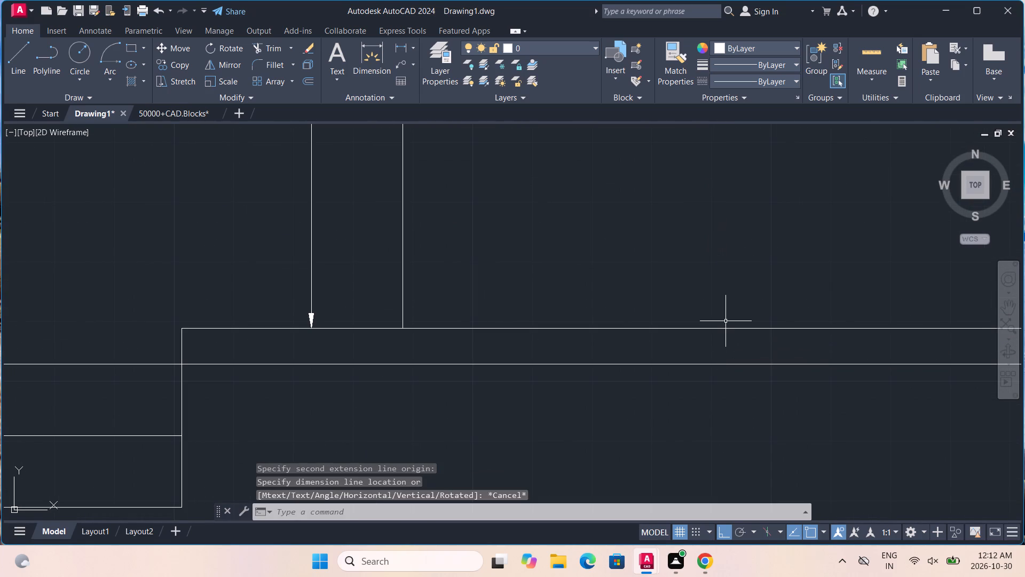
{"action": "scroll", "coordinate": [726, 321], "scroll_direction": "down", "scroll_amount": 2}
{"action": "scroll", "coordinate": [733, 254], "scroll_direction": "down", "scroll_amount": 2}
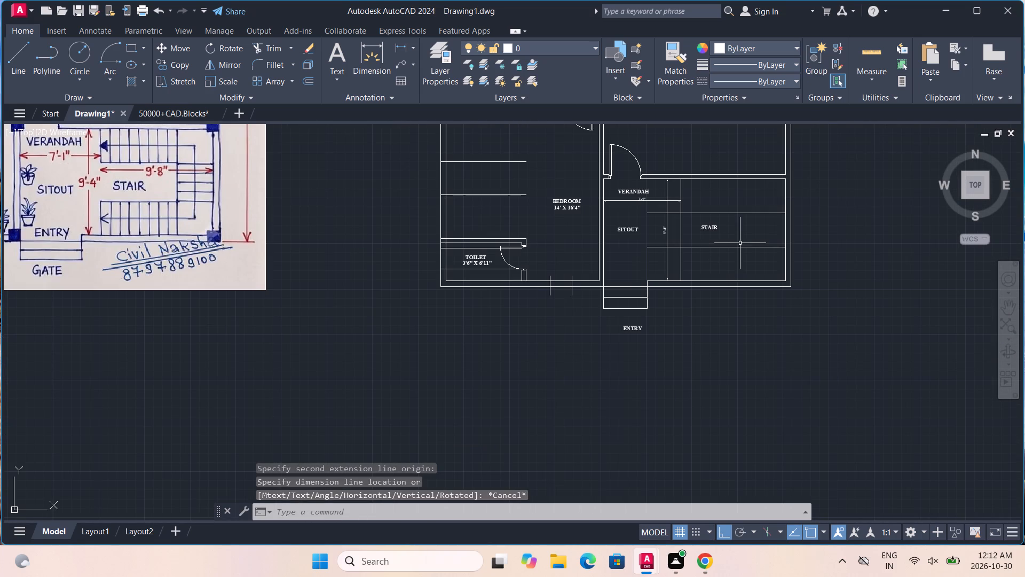
{"action": "scroll", "coordinate": [740, 243], "scroll_direction": "up", "scroll_amount": 2}
{"action": "key", "text": "Escape"}
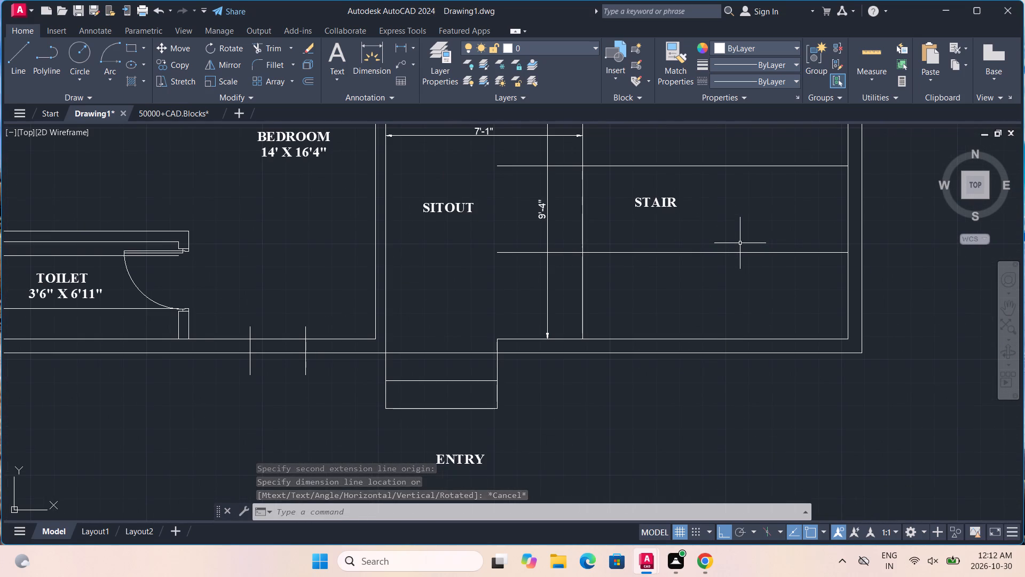
{"action": "key", "text": "Escape"}
{"action": "key", "text": "Escape"}
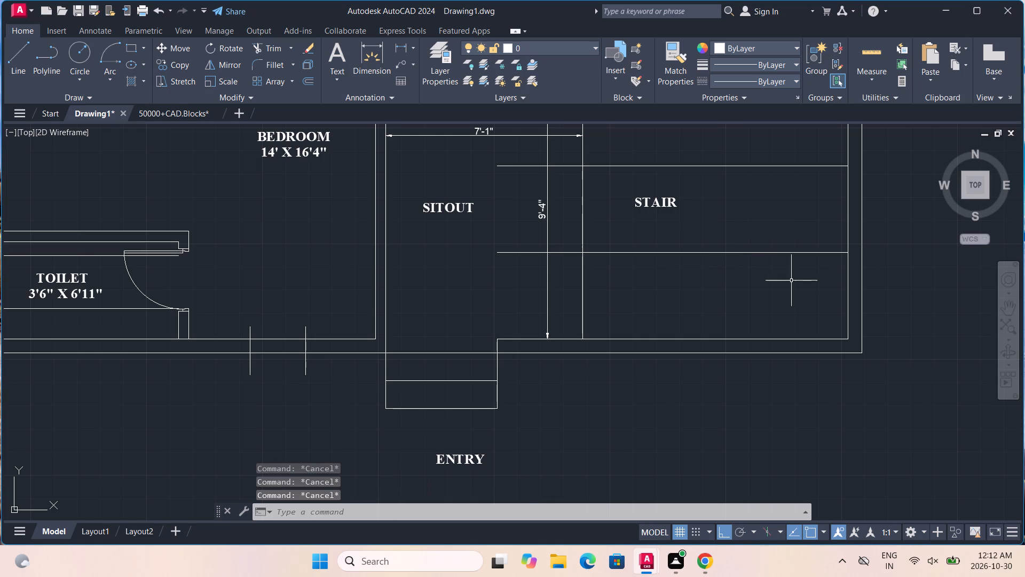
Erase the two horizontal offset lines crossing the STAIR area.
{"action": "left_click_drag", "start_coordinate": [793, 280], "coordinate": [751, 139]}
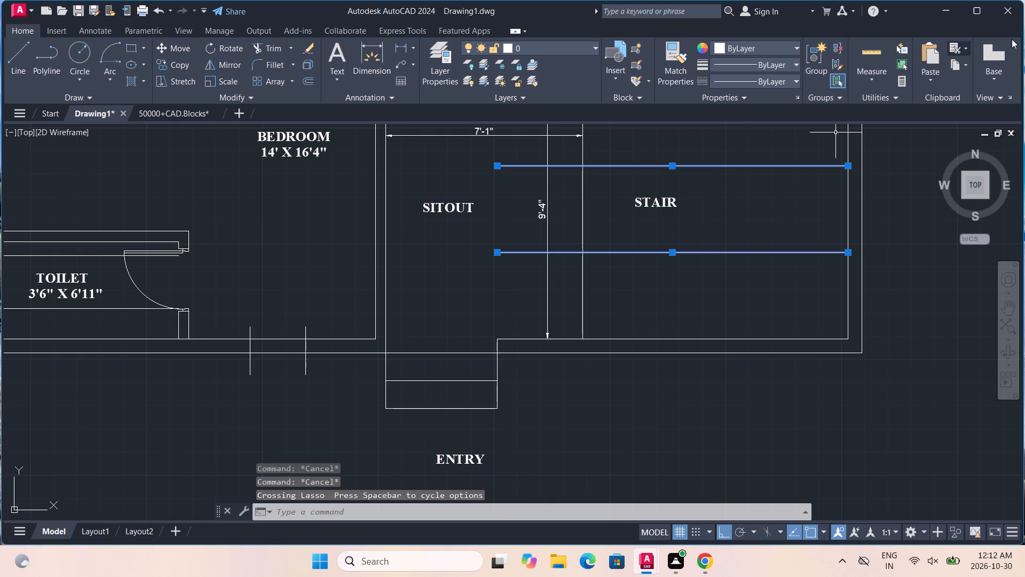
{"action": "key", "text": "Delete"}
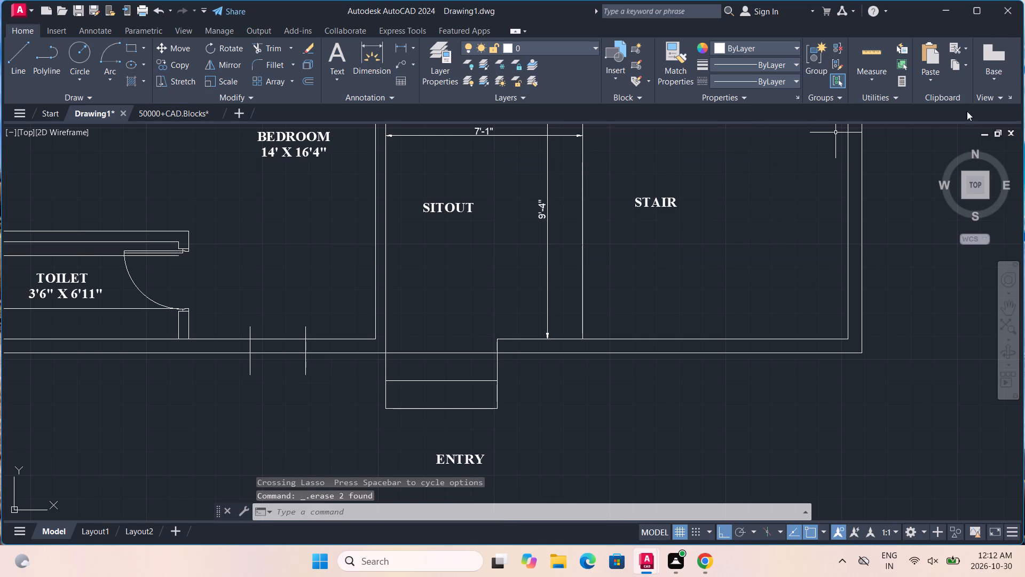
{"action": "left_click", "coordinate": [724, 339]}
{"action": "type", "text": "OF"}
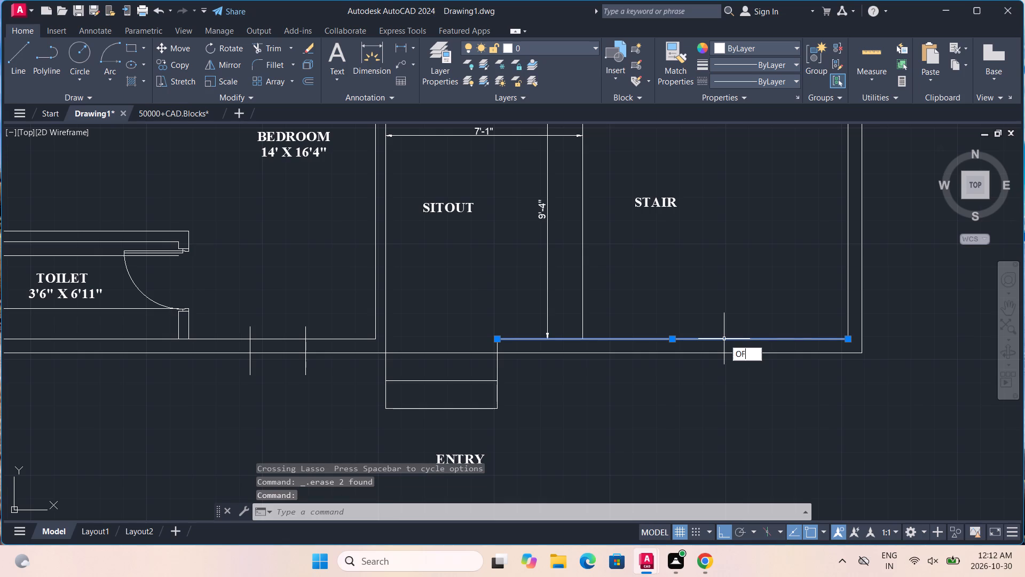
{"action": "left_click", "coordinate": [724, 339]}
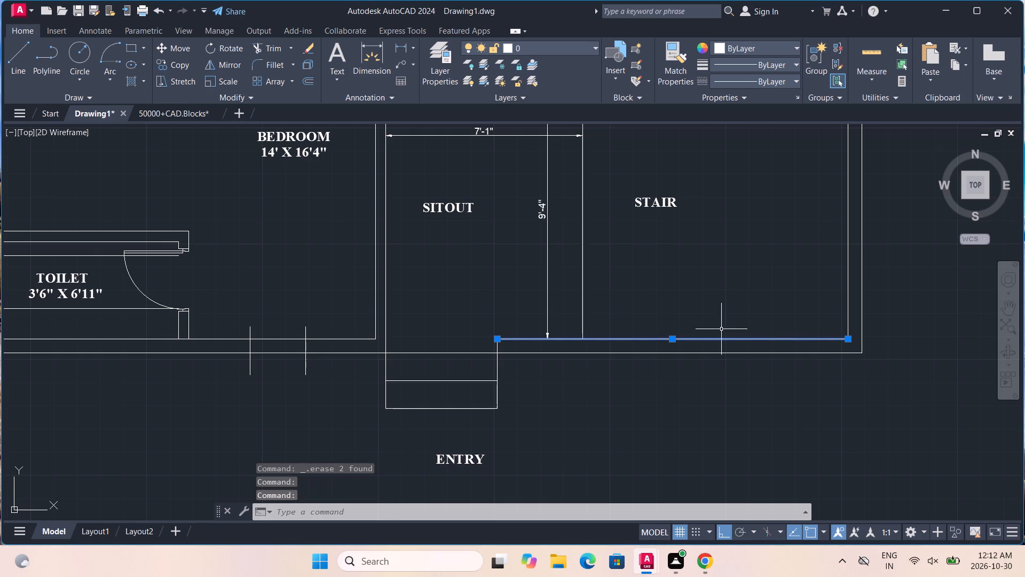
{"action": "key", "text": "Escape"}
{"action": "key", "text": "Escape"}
Offset the stair's entry-side and hall-side inner wall lines 3'2" into the STAIR area to mark the two flights.
{"action": "type", "text": "OFF"}
{"action": "key", "text": "Return"}
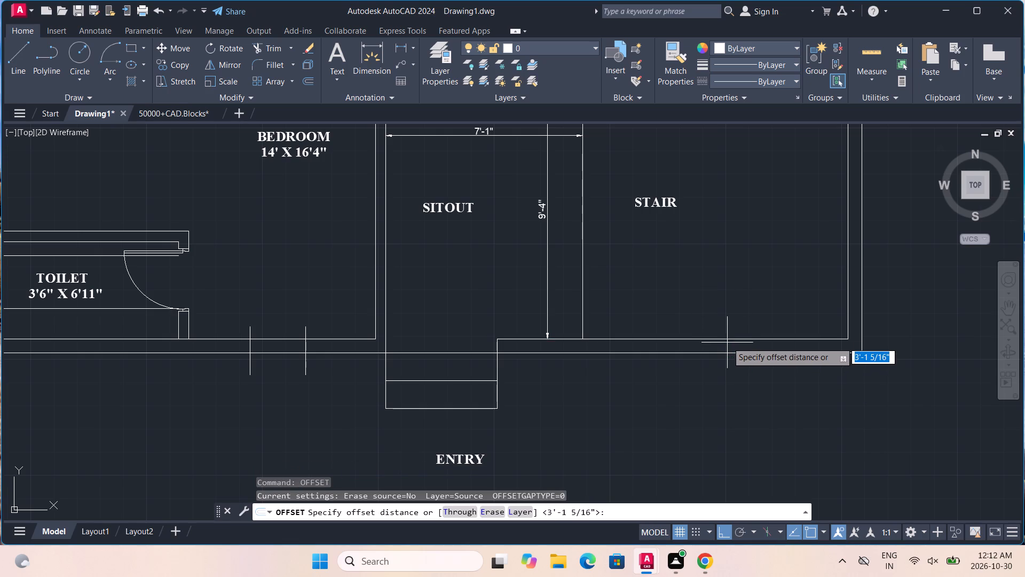
{"action": "left_click", "coordinate": [727, 341]}
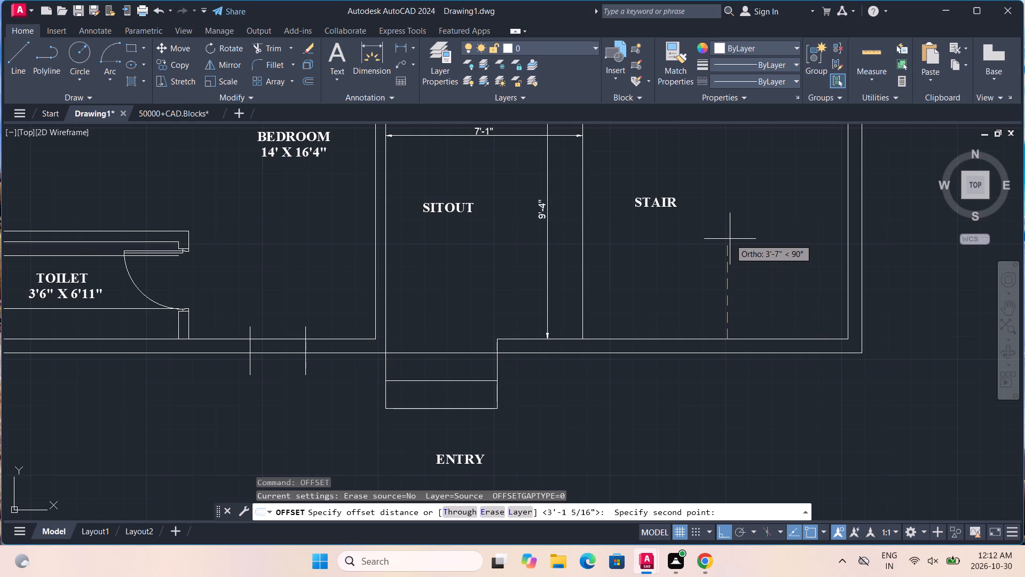
{"action": "type", "text": "3'"}
{"action": "type", "text": "2\""}
{"action": "key", "text": "Return"}
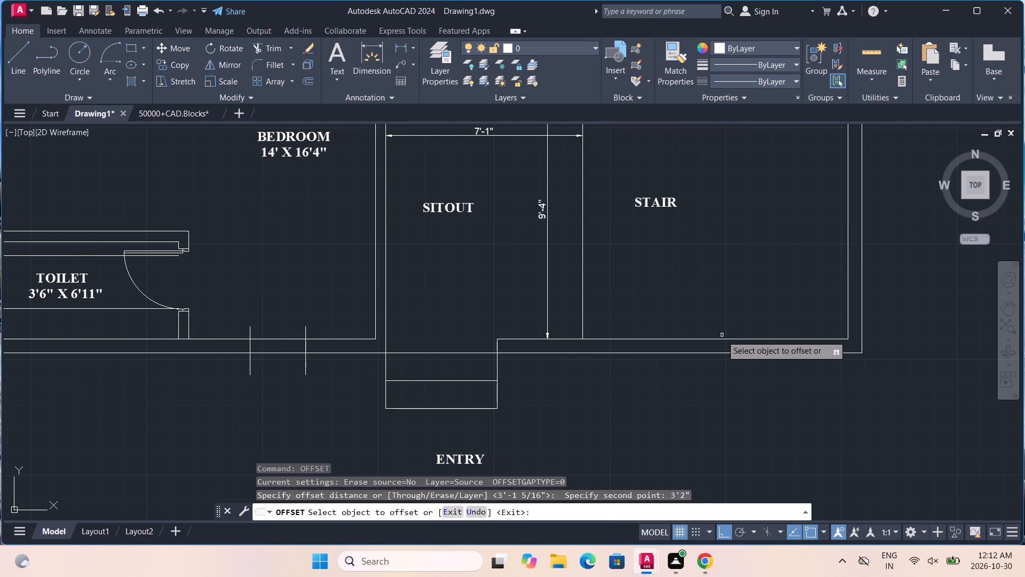
{"action": "left_click", "coordinate": [721, 340]}
{"action": "left_click", "coordinate": [726, 264]}
{"action": "middle_click_drag", "start_coordinate": [726, 264], "coordinate": [729, 348]}
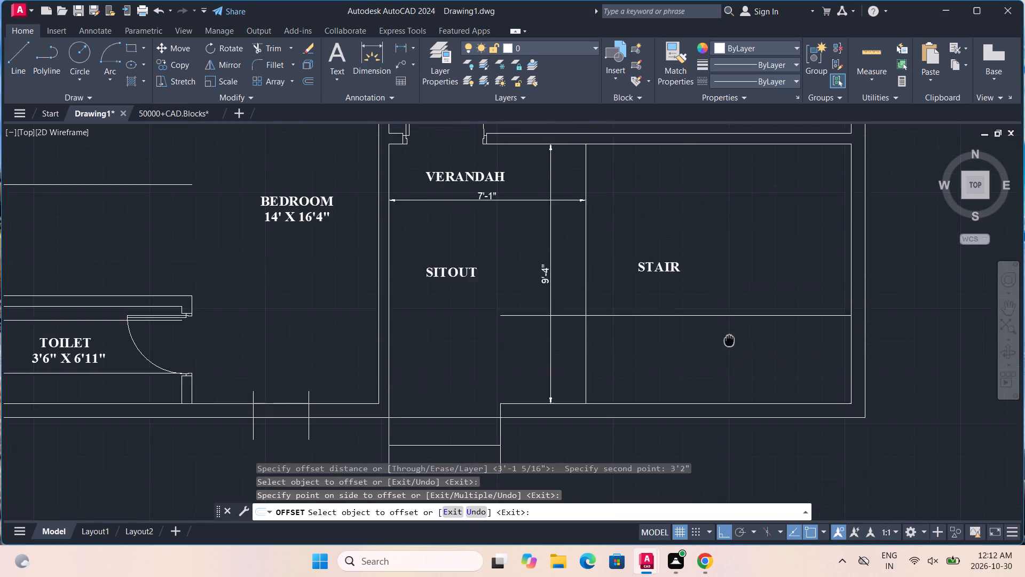
{"action": "middle_click_drag", "start_coordinate": [729, 348], "coordinate": [730, 350]}
{"action": "left_click", "coordinate": [749, 167]}
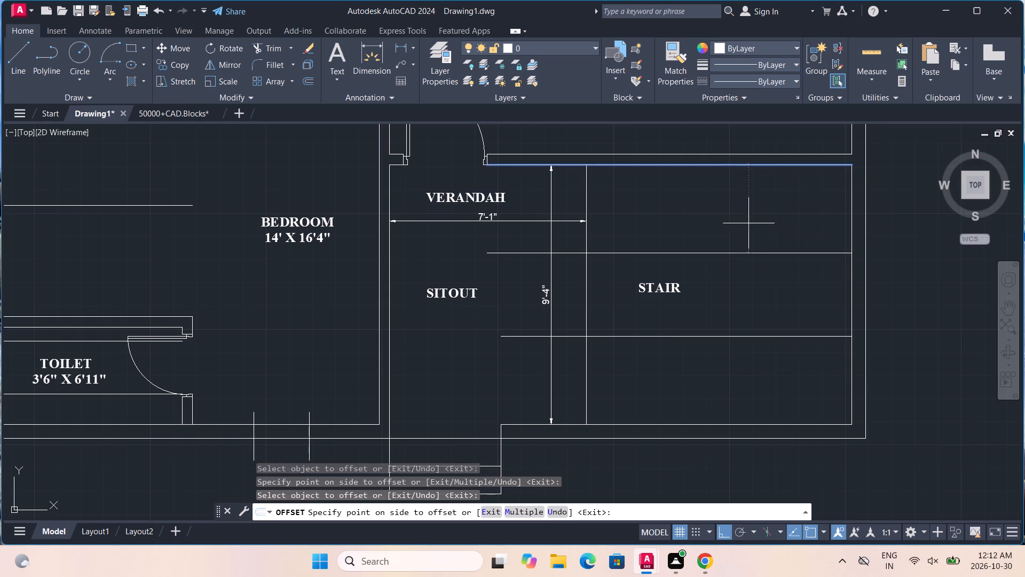
{"action": "left_click", "coordinate": [748, 223]}
Compare the stair flight lines in the plan with the stair layout in the reference sketch.
{"action": "scroll", "coordinate": [748, 223], "scroll_direction": "down", "scroll_amount": 4}
{"action": "scroll", "coordinate": [738, 240], "scroll_direction": "up", "scroll_amount": 2}
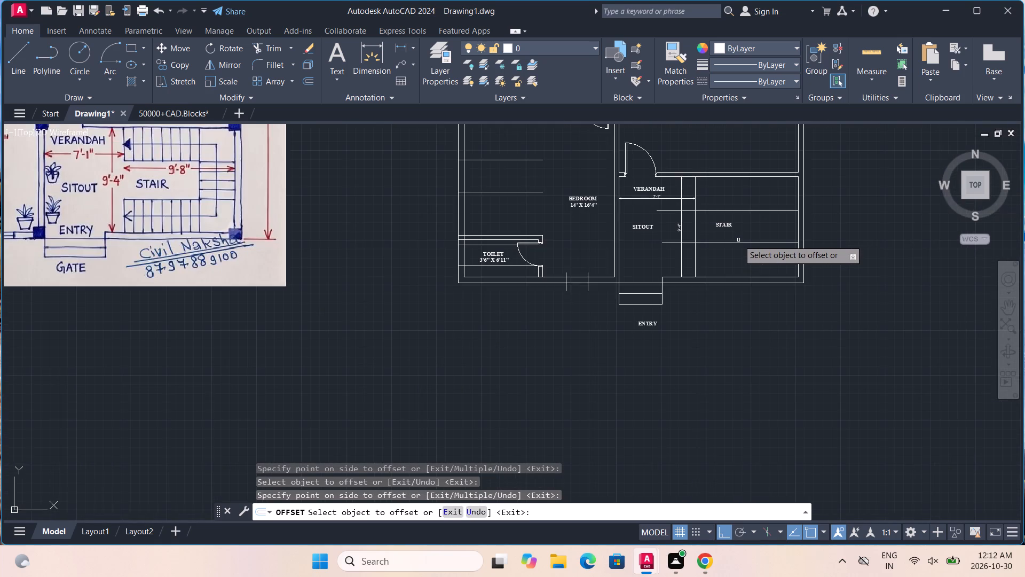
{"action": "middle_click_drag", "start_coordinate": [737, 243], "coordinate": [769, 311]}
{"action": "scroll", "coordinate": [769, 311], "scroll_direction": "down", "scroll_amount": 1}
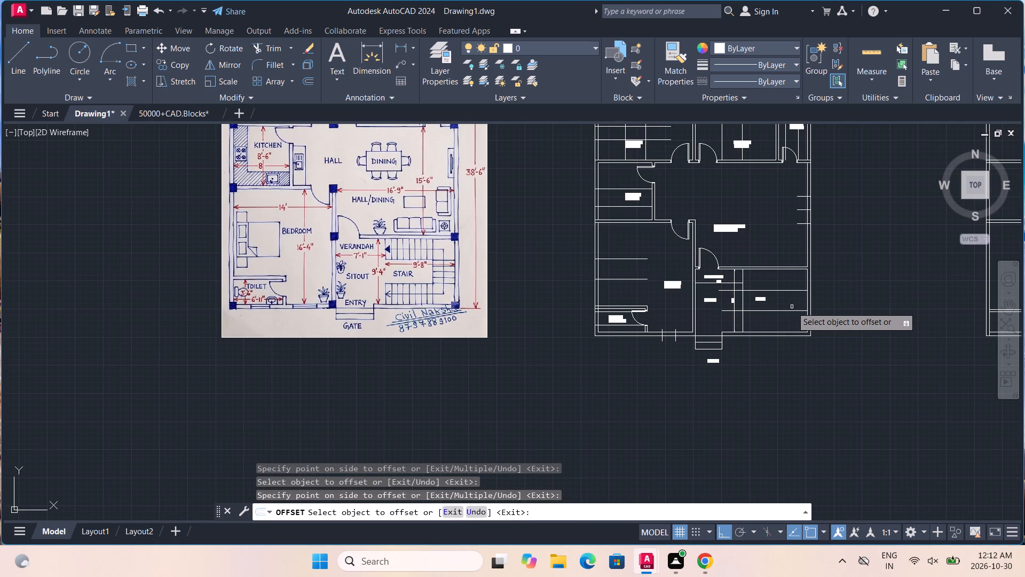
{"action": "scroll", "coordinate": [792, 307], "scroll_direction": "down", "scroll_amount": 1}
{"action": "middle_click_drag", "start_coordinate": [792, 307], "coordinate": [759, 375]}
{"action": "scroll", "coordinate": [756, 365], "scroll_direction": "up", "scroll_amount": 1}
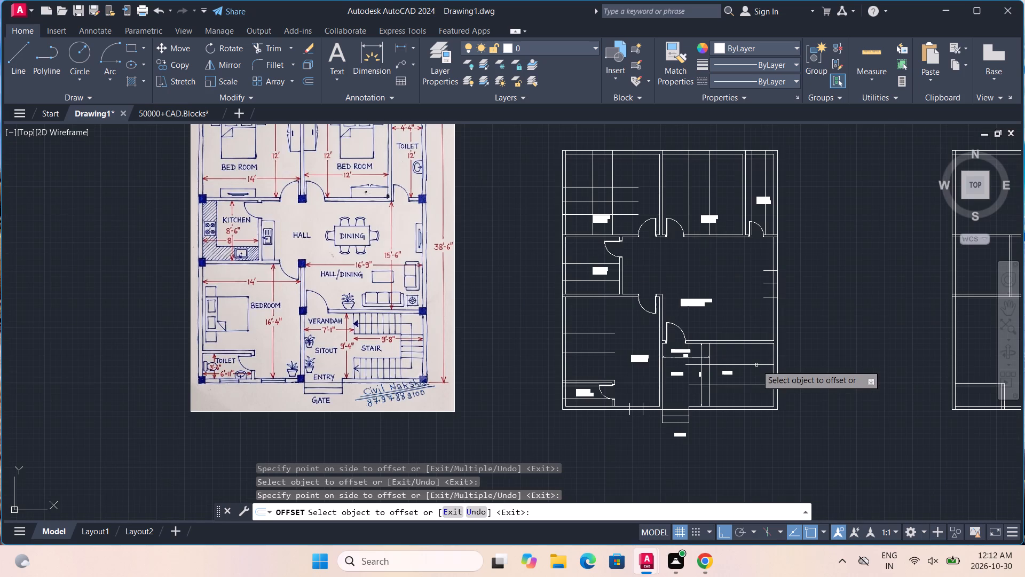
{"action": "scroll", "coordinate": [756, 365], "scroll_direction": "up", "scroll_amount": 1}
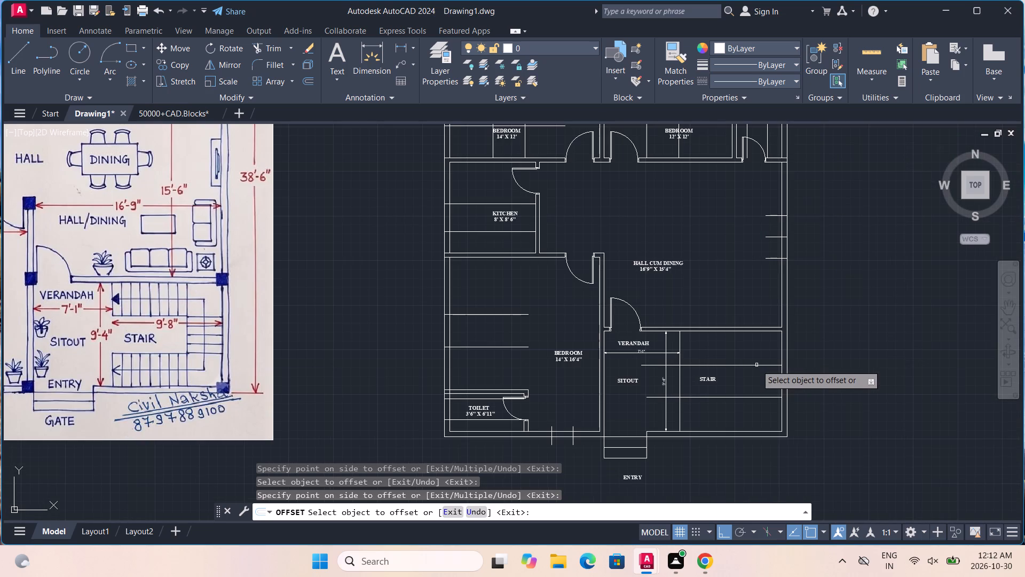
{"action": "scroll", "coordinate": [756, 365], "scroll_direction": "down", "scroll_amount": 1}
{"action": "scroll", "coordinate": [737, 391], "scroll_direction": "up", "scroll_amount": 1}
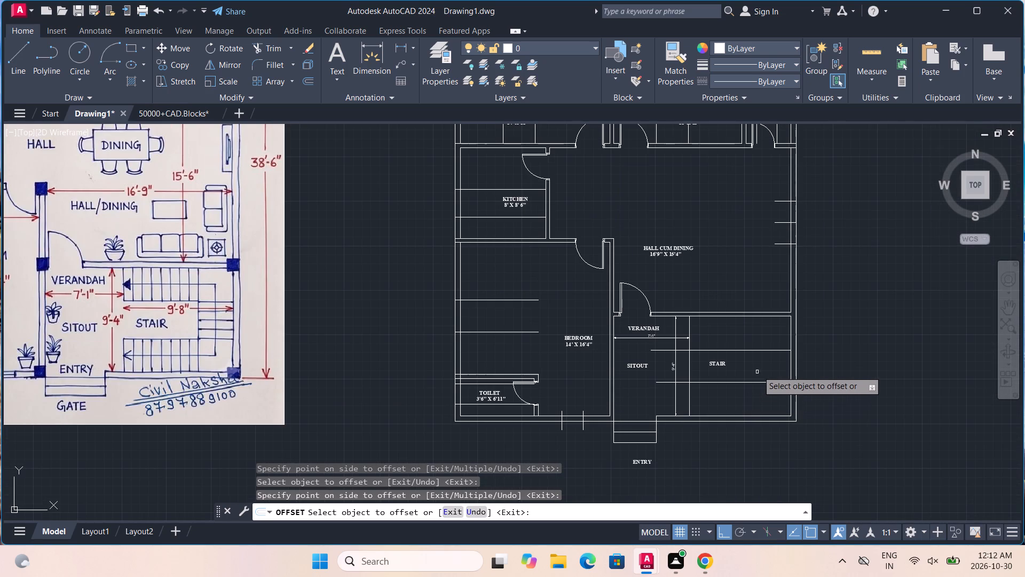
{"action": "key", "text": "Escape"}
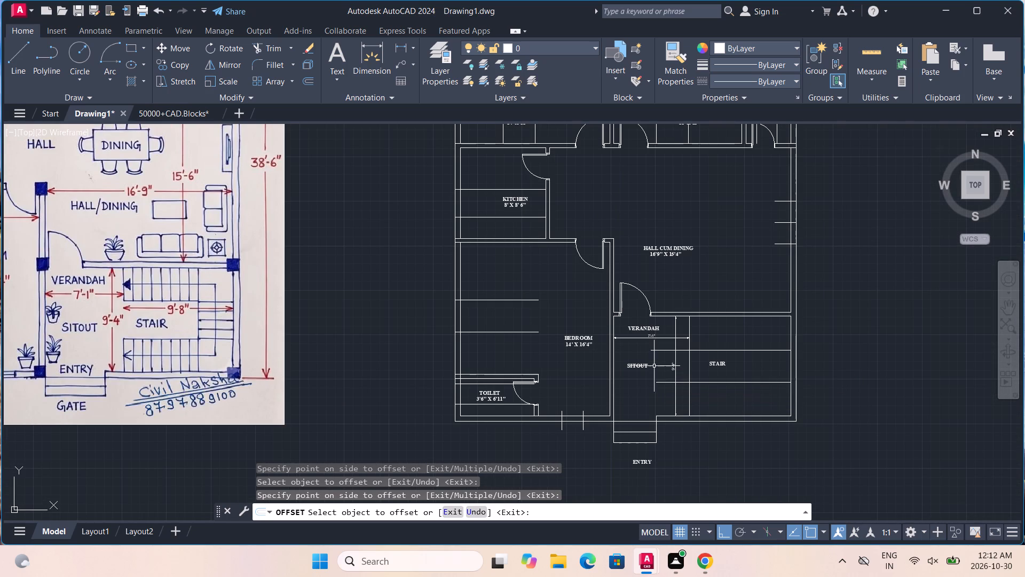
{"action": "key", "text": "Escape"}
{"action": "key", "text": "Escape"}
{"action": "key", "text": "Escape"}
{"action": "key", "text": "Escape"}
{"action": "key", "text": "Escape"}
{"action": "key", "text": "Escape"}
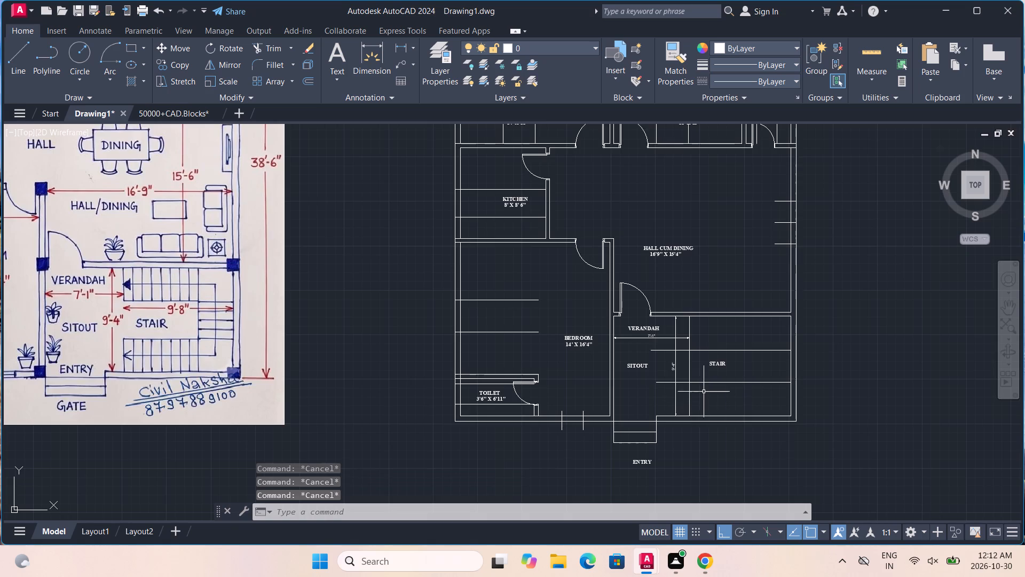
Trim the two stair flight lines back to the sitout-side edge line of the STAIR area.
{"action": "scroll", "coordinate": [705, 390], "scroll_direction": "up", "scroll_amount": 1}
{"action": "scroll", "coordinate": [705, 389], "scroll_direction": "down", "scroll_amount": 1}
{"action": "type", "text": "TR"}
{"action": "key", "text": "Return"}
{"action": "key", "text": "Return"}
{"action": "scroll", "coordinate": [701, 381], "scroll_direction": "up", "scroll_amount": 2}
{"action": "left_click_drag", "start_coordinate": [644, 372], "coordinate": [648, 403]}
{"action": "left_click_drag", "start_coordinate": [610, 298], "coordinate": [609, 317]}
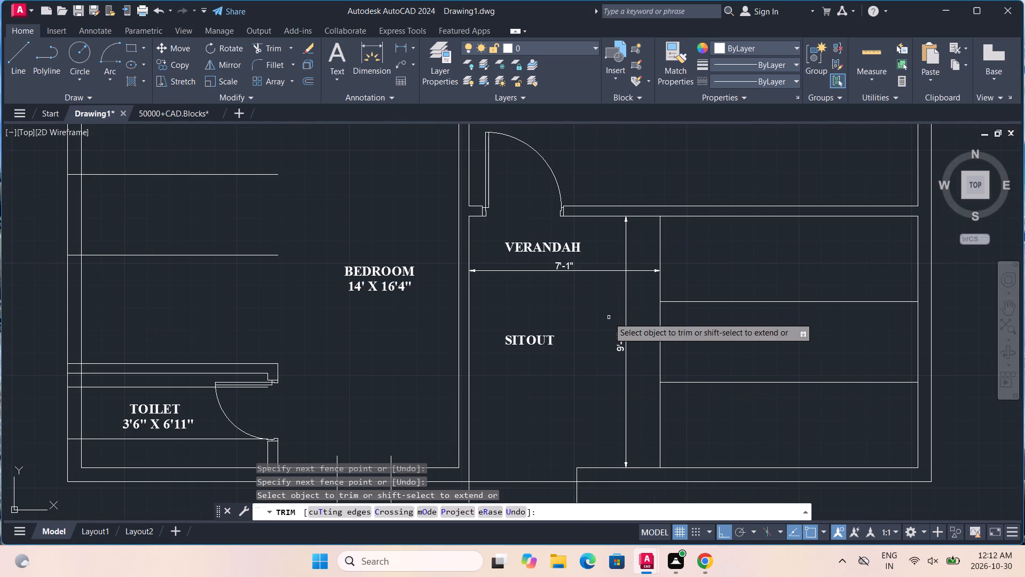
{"action": "scroll", "coordinate": [609, 317], "scroll_direction": "down", "scroll_amount": 1}
{"action": "key", "text": "Escape"}
{"action": "key", "text": "Escape"}
Compare the trimmed stair flight lines in the plan with the stair layout in the reference sketch.
{"action": "scroll", "coordinate": [640, 331], "scroll_direction": "up", "scroll_amount": 1}
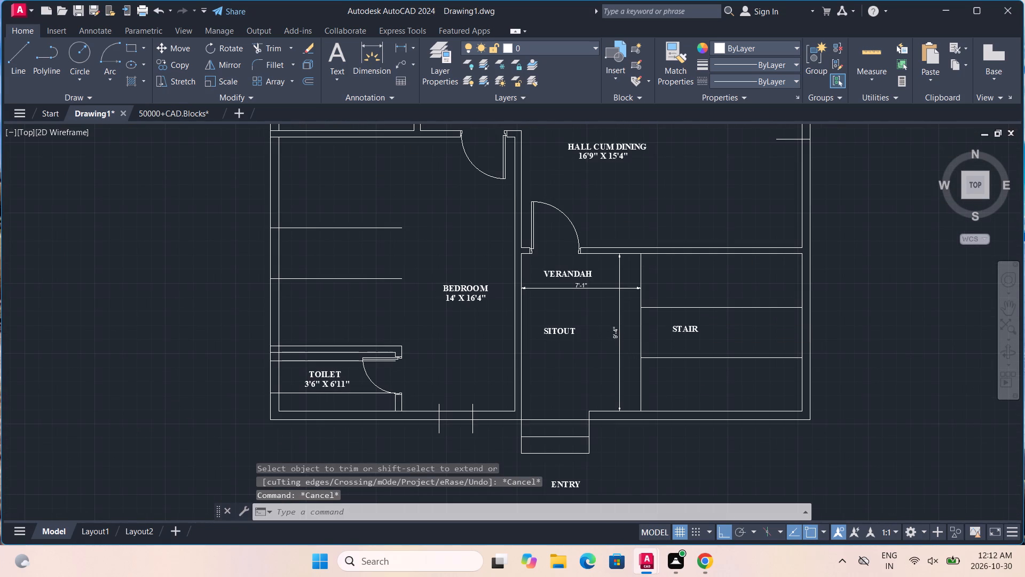
{"action": "scroll", "coordinate": [640, 331], "scroll_direction": "up", "scroll_amount": 1}
{"action": "scroll", "coordinate": [674, 332], "scroll_direction": "down", "scroll_amount": 1}
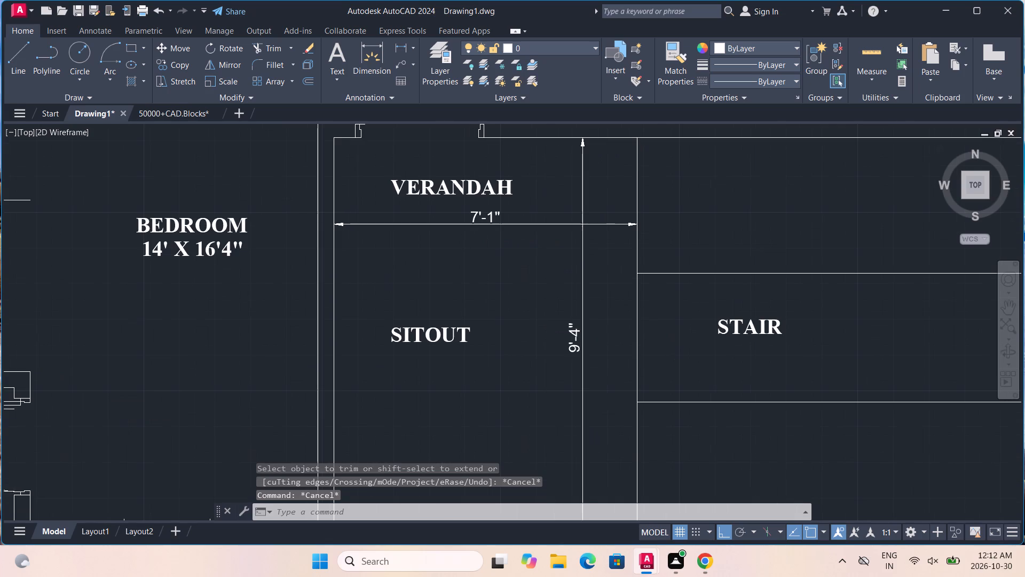
{"action": "scroll", "coordinate": [674, 332], "scroll_direction": "down", "scroll_amount": 2}
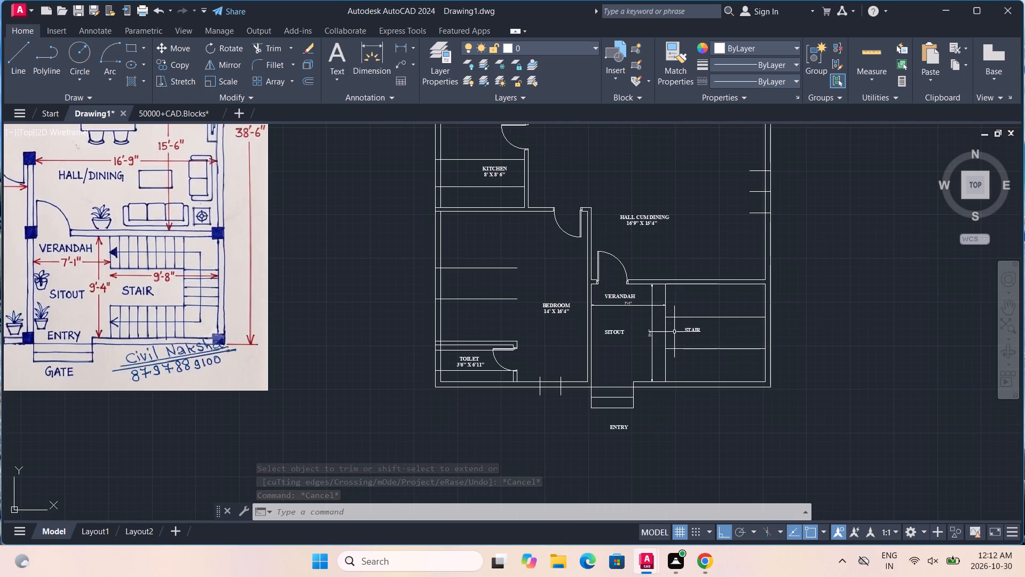
{"action": "scroll", "coordinate": [674, 332], "scroll_direction": "up", "scroll_amount": 2}
{"action": "scroll", "coordinate": [665, 341], "scroll_direction": "down", "scroll_amount": 1}
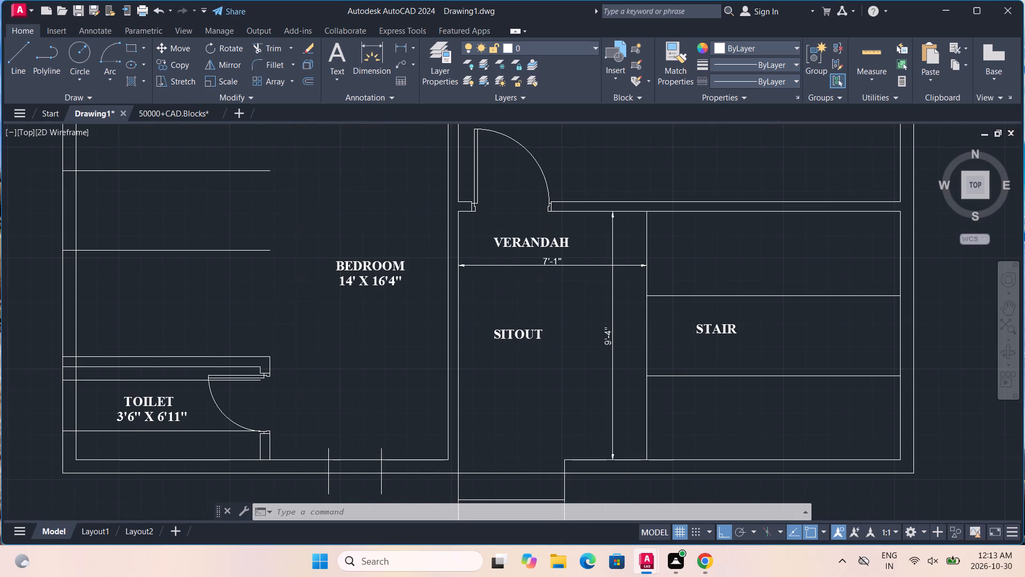
{"action": "scroll", "coordinate": [665, 341], "scroll_direction": "down", "scroll_amount": 1}
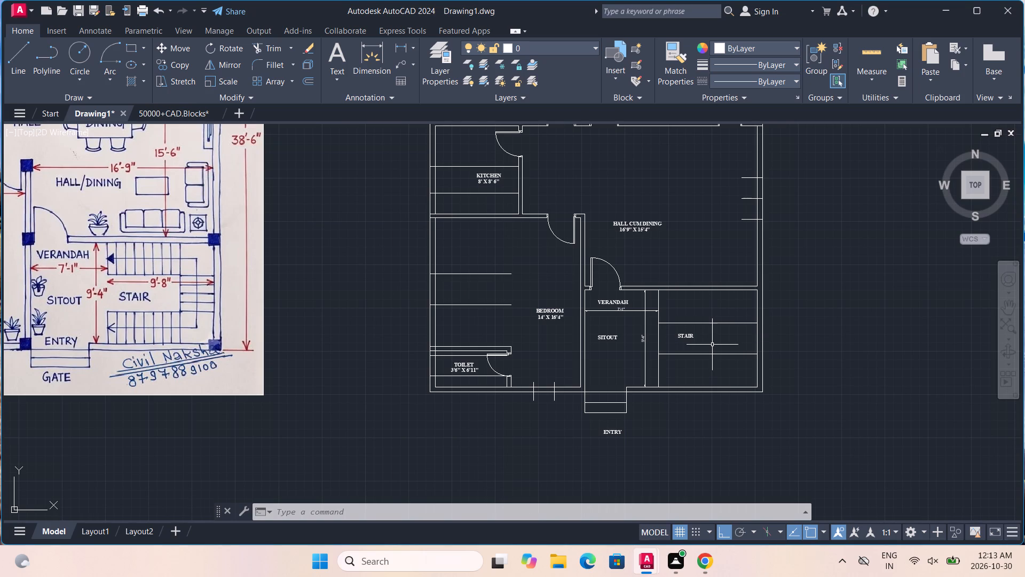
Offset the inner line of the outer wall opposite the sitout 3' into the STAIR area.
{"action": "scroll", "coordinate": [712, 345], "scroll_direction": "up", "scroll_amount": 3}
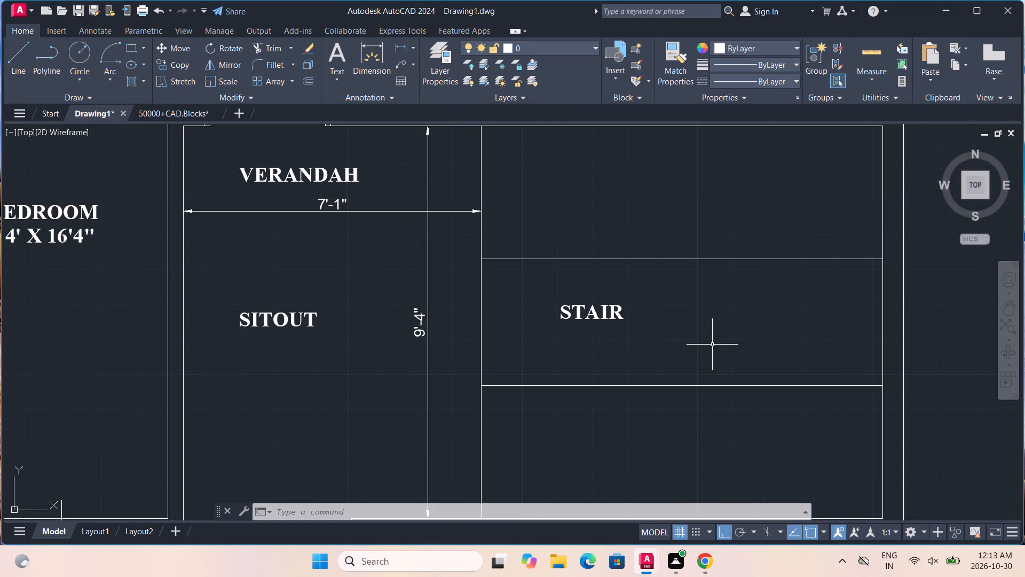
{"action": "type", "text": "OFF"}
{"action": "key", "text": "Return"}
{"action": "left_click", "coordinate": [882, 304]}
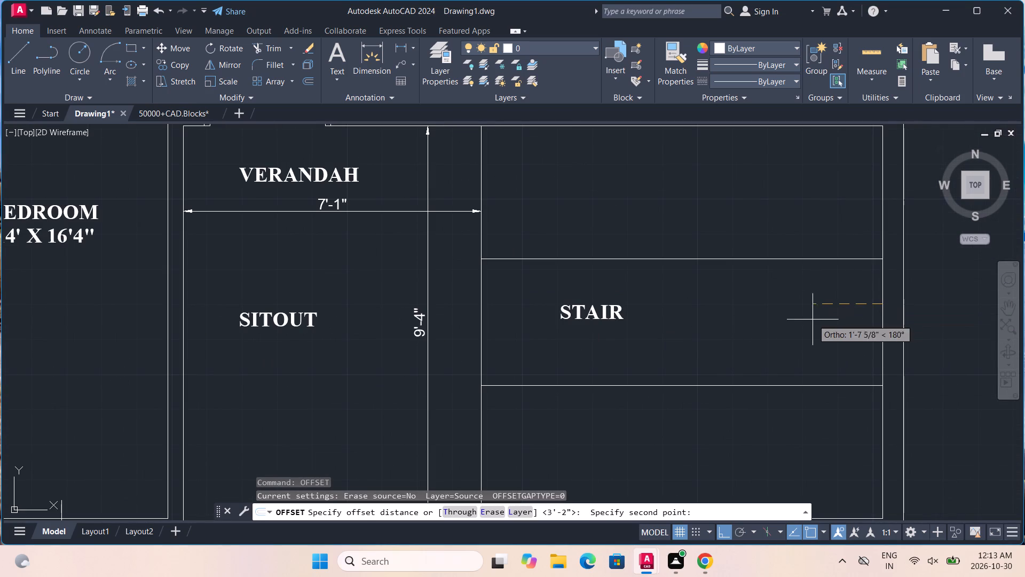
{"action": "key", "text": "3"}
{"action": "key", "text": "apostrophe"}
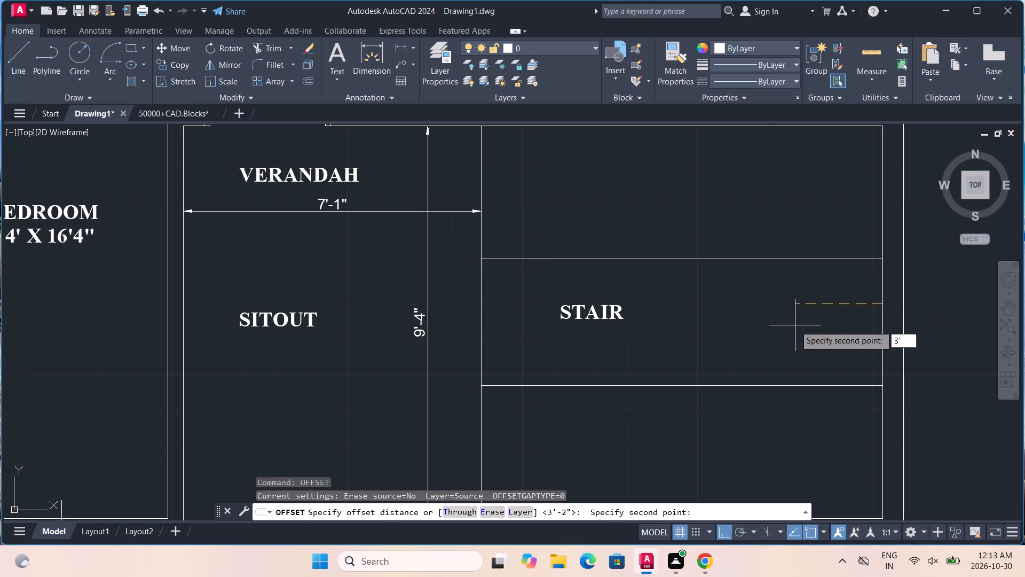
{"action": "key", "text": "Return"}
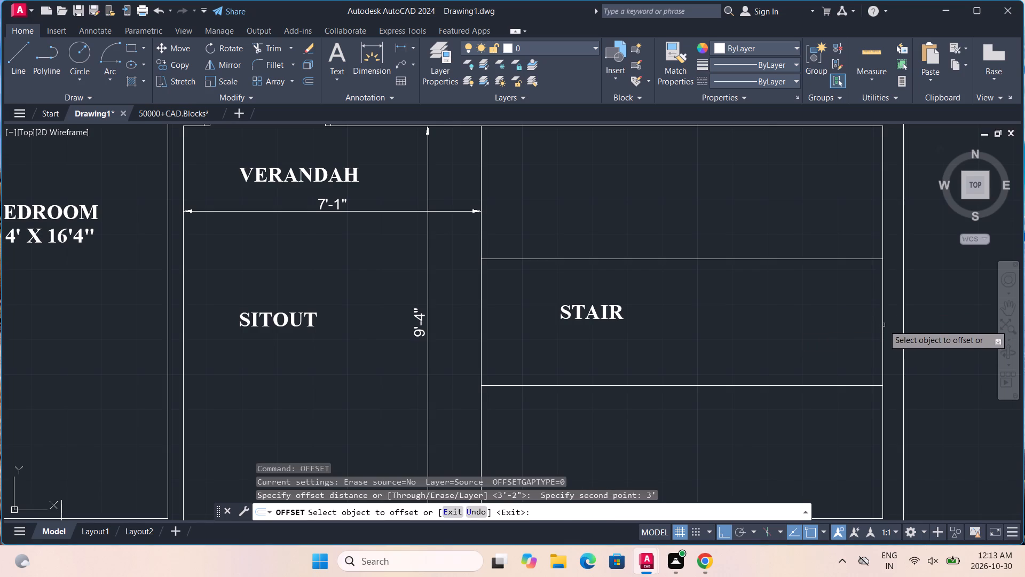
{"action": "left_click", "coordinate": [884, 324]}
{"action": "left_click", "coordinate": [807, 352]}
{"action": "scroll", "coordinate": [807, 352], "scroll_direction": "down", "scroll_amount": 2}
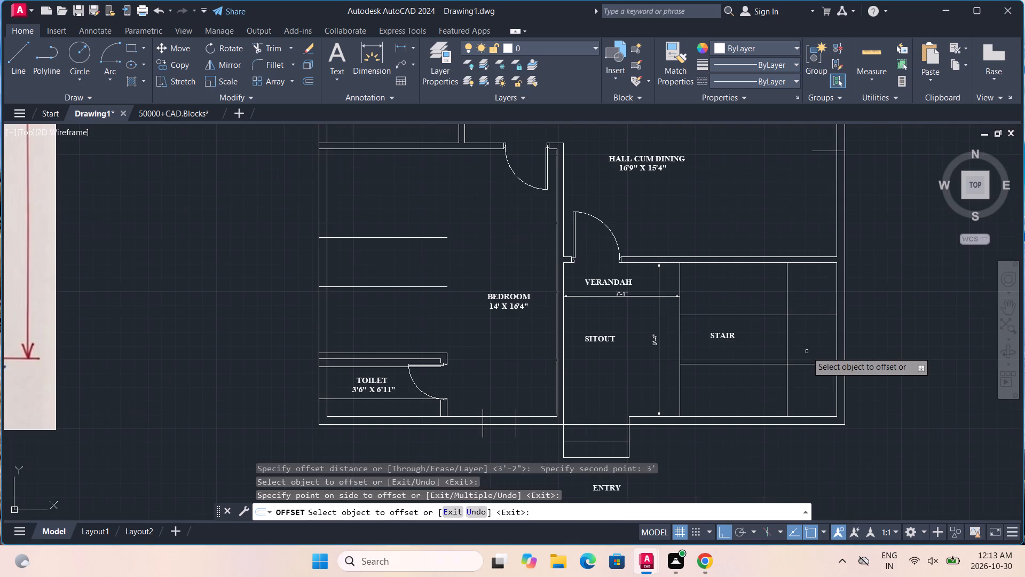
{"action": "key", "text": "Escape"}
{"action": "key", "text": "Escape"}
Trim away the part of the stair's sitout-side edge line that lies between the two flight lines.
{"action": "scroll", "coordinate": [731, 349], "scroll_direction": "up", "scroll_amount": 1}
{"action": "type", "text": "TR"}
{"action": "key", "text": "Return"}
{"action": "key", "text": "Return"}
{"action": "left_click_drag", "start_coordinate": [691, 357], "coordinate": [629, 364]}
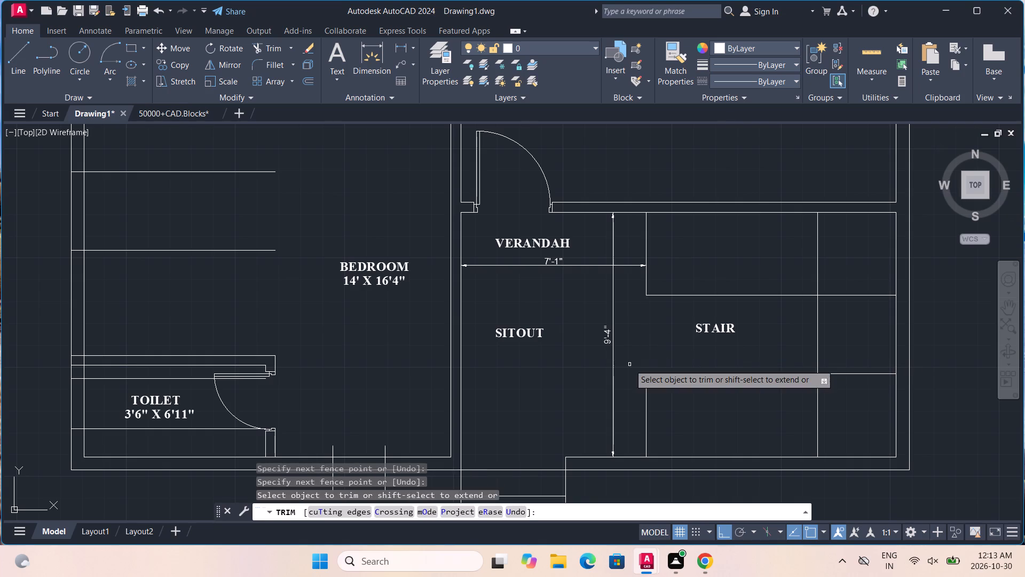
{"action": "scroll", "coordinate": [629, 364], "scroll_direction": "down", "scroll_amount": 2}
{"action": "key", "text": "Escape"}
{"action": "key", "text": "Escape"}
{"action": "key", "text": "Escape"}
{"action": "key", "text": "Escape"}
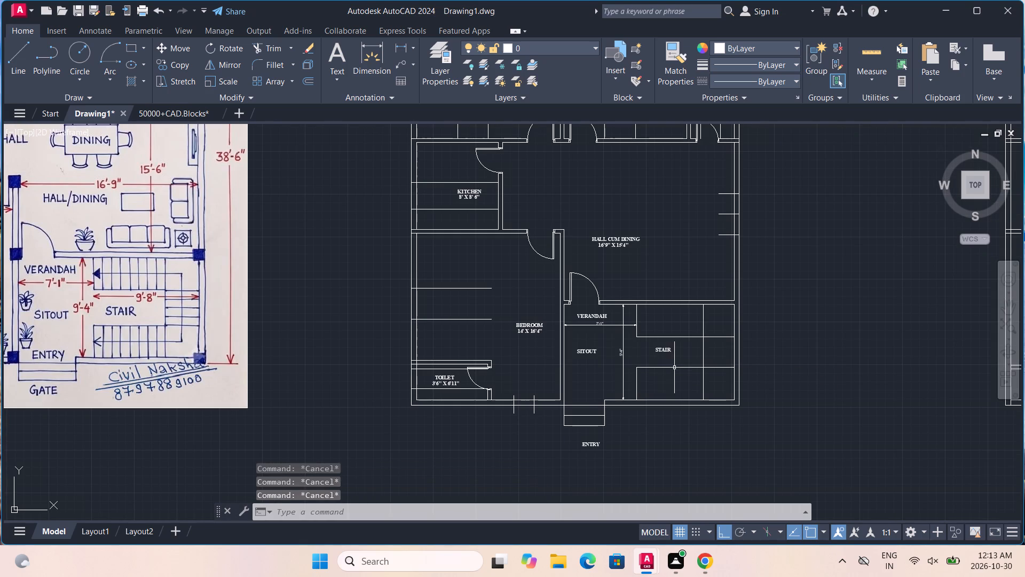
{"action": "key", "text": "Escape"}
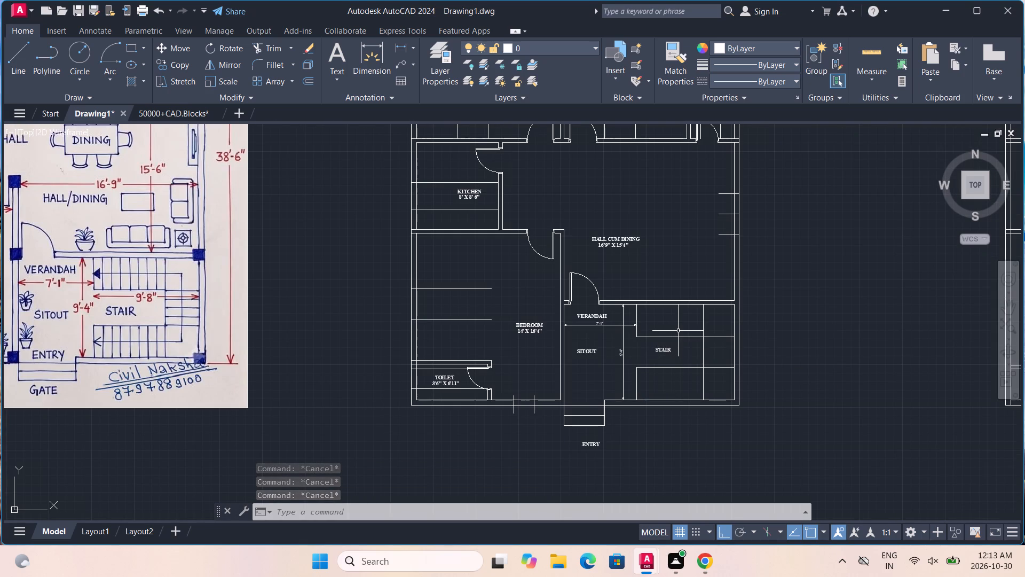
Measure the vertical gap between the two flight lines at the vertical offset line in the STAIR area.
{"action": "scroll", "coordinate": [678, 330], "scroll_direction": "up", "scroll_amount": 2}
{"action": "scroll", "coordinate": [678, 330], "scroll_direction": "down", "scroll_amount": 2}
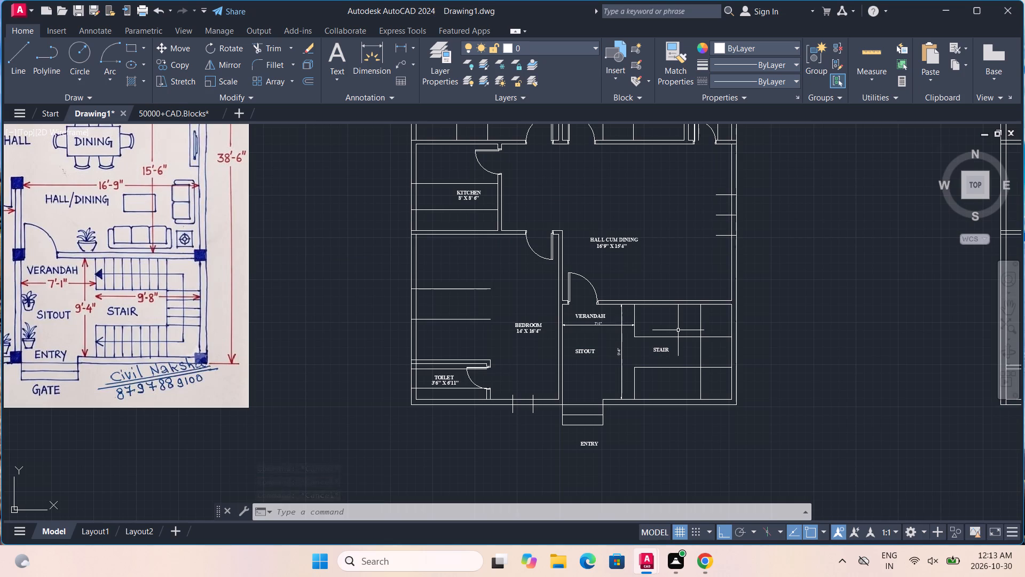
{"action": "scroll", "coordinate": [716, 361], "scroll_direction": "up", "scroll_amount": 3}
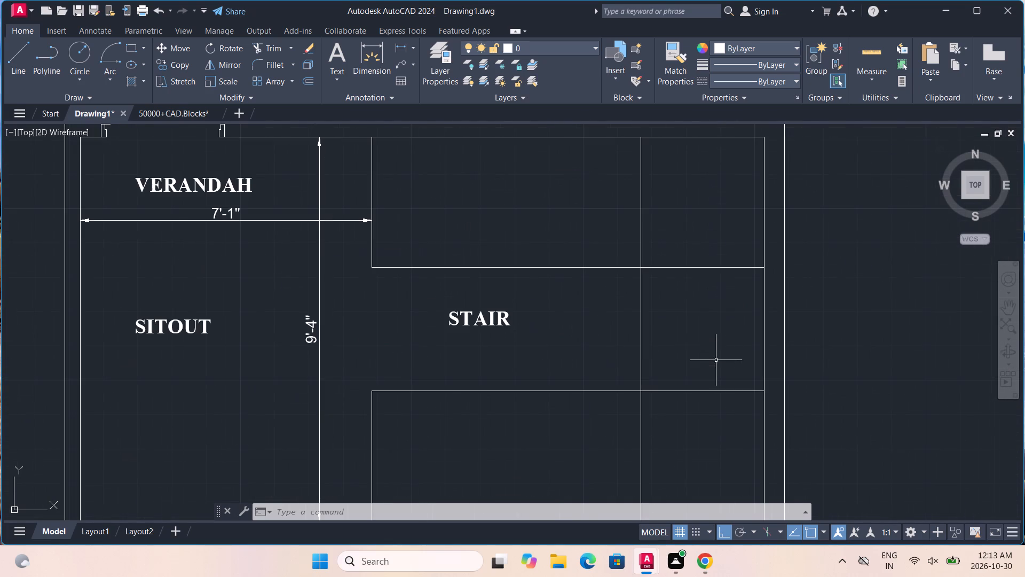
{"action": "left_click", "coordinate": [398, 44]}
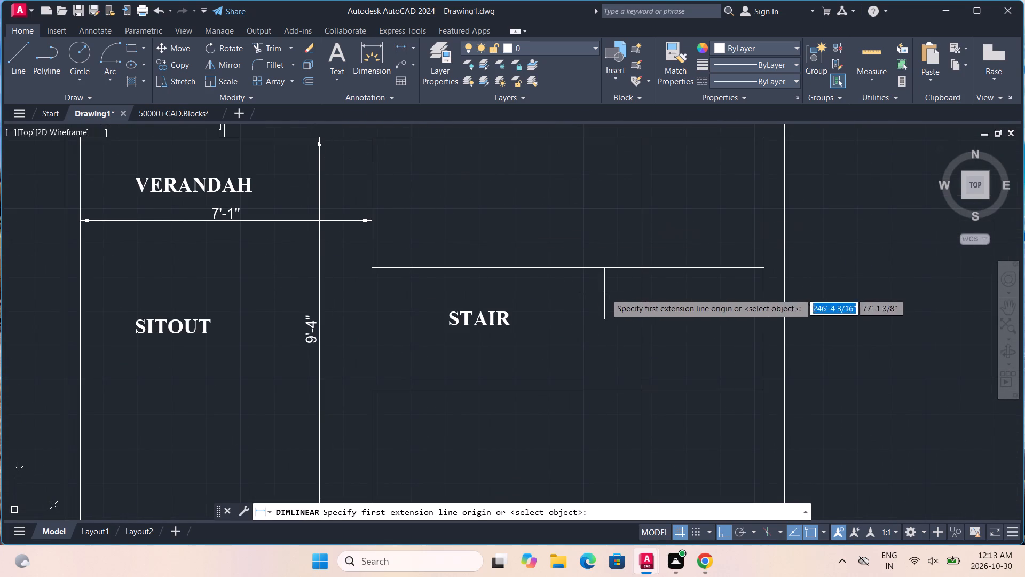
{"action": "left_click", "coordinate": [638, 268]}
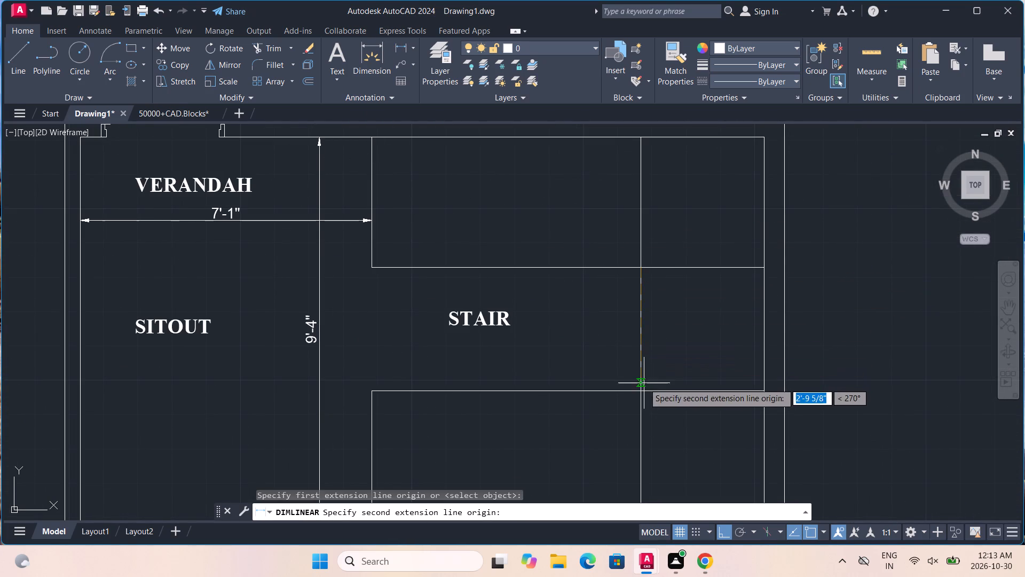
{"action": "left_click", "coordinate": [644, 387]}
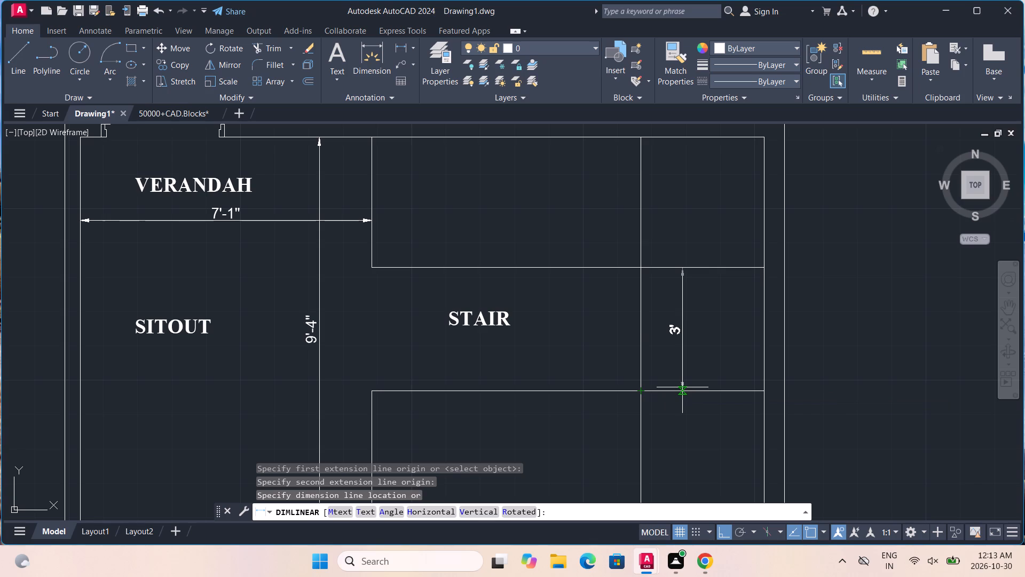
{"action": "key", "text": "Escape"}
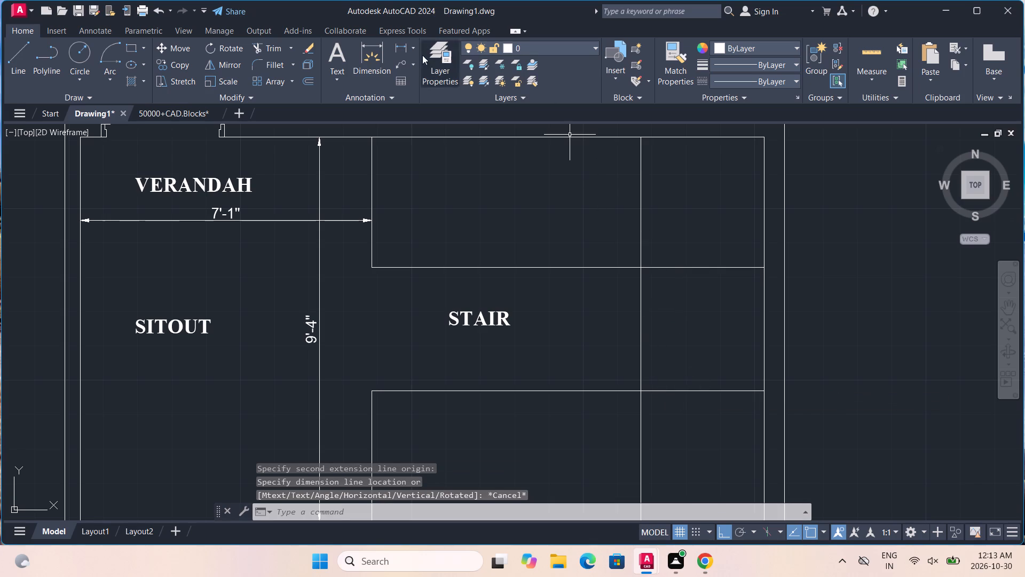
Measure the hall-side flight's length from its sitout-side corner to the vertical offset line.
{"action": "left_click", "coordinate": [405, 53]}
{"action": "left_click", "coordinate": [373, 267]}
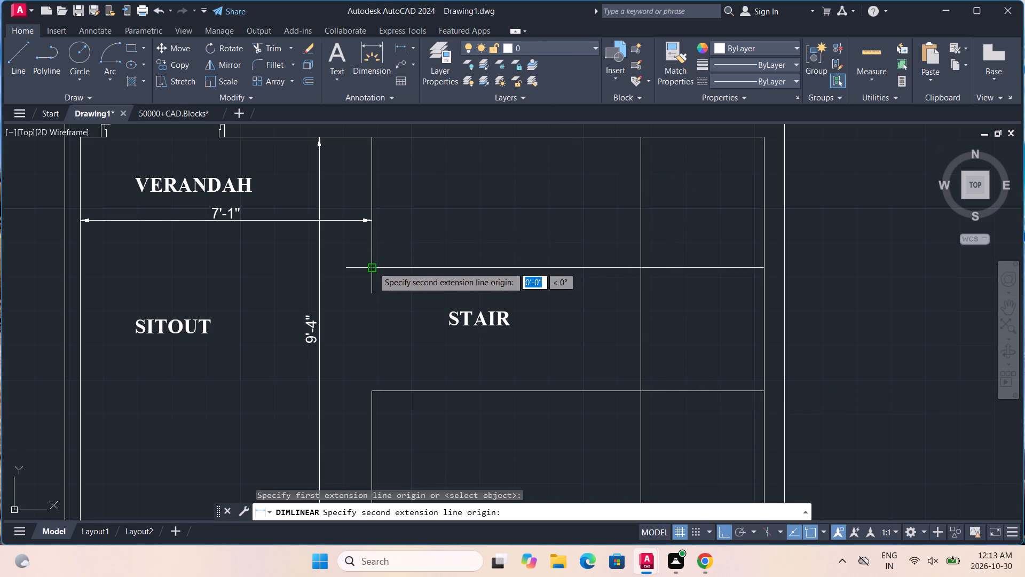
{"action": "left_click", "coordinate": [641, 268]}
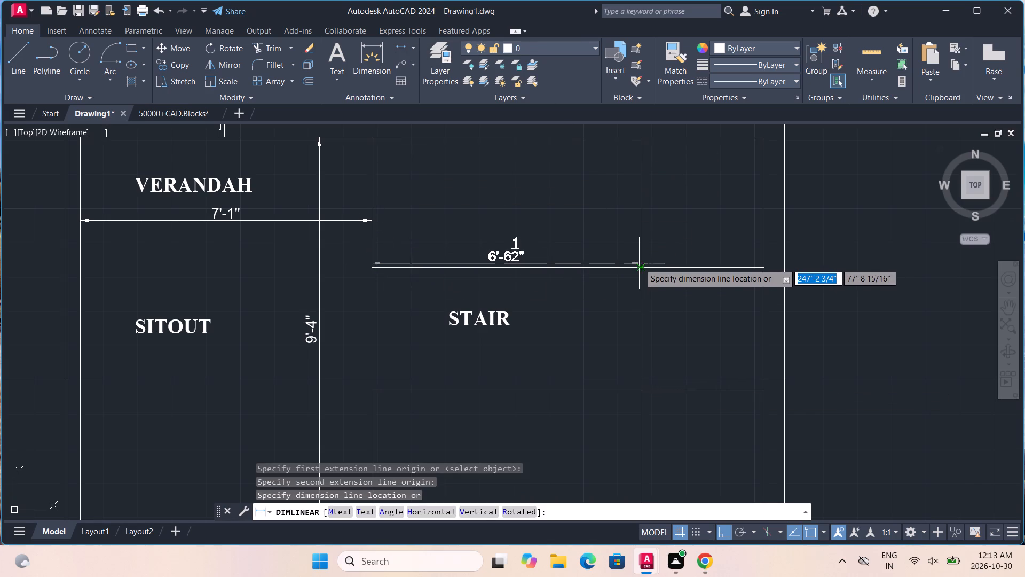
{"action": "key", "text": "Escape"}
{"action": "key", "text": "Escape"}
{"action": "key", "text": "Escape"}
{"action": "key", "text": "Escape"}
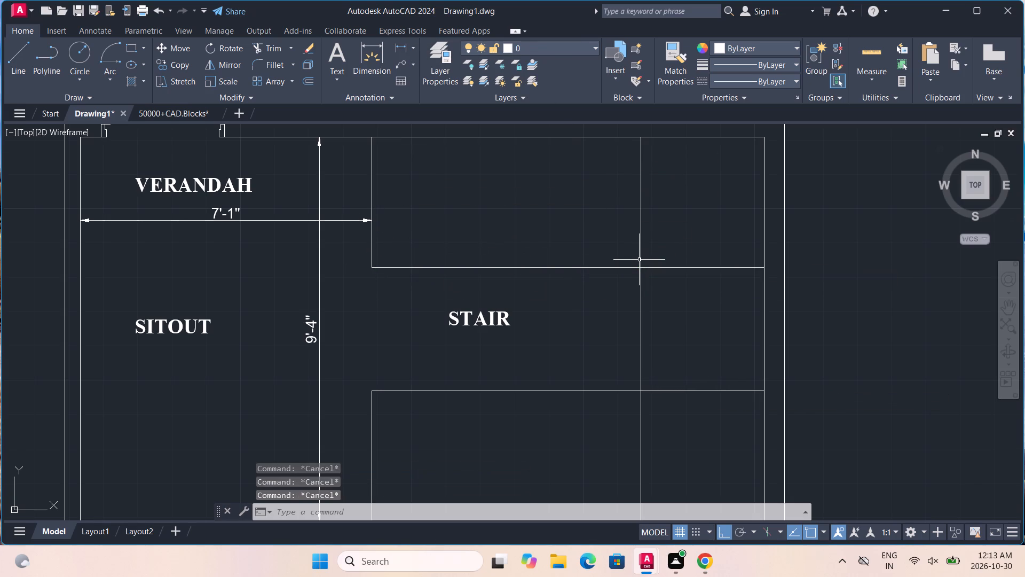
Measure the hall-side flight's length again, from its sitout-side corner to the vertical offset line.
{"action": "scroll", "coordinate": [637, 262], "scroll_direction": "down", "scroll_amount": 5}
{"action": "scroll", "coordinate": [616, 270], "scroll_direction": "up", "scroll_amount": 4}
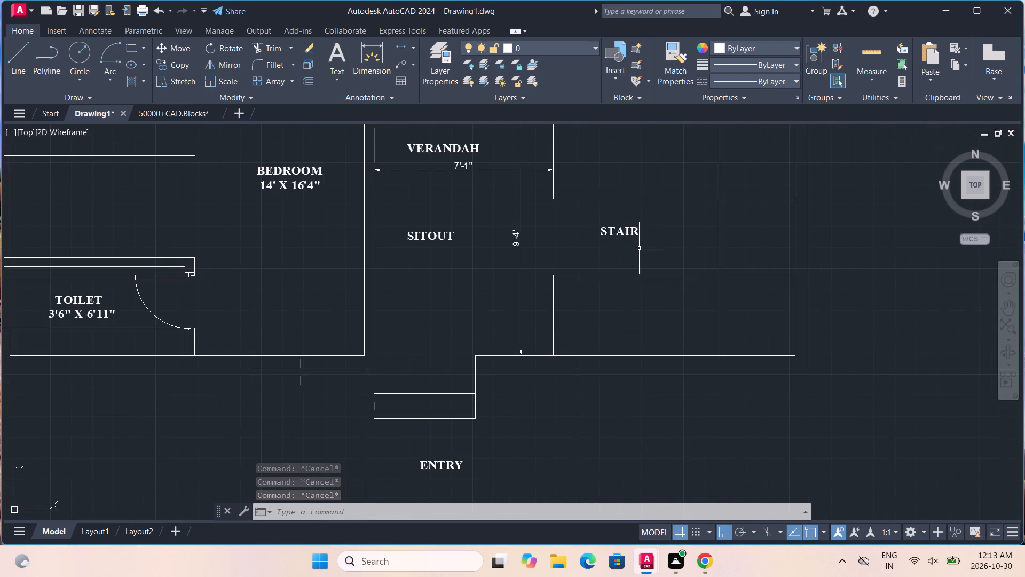
{"action": "middle_click_drag", "start_coordinate": [653, 239], "coordinate": [565, 324]}
{"action": "scroll", "coordinate": [565, 321], "scroll_direction": "up", "scroll_amount": 1}
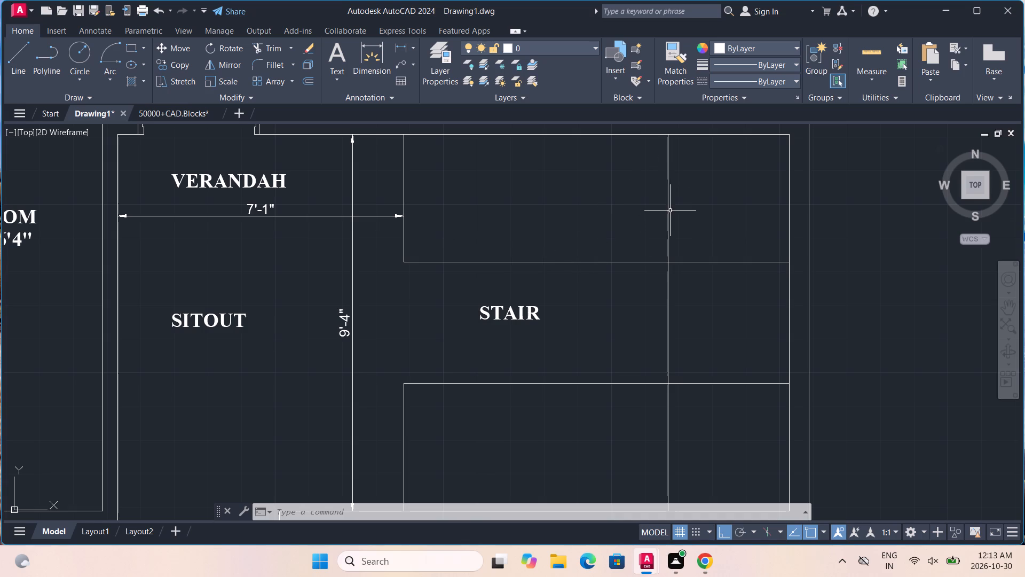
{"action": "scroll", "coordinate": [637, 230], "scroll_direction": "up", "scroll_amount": 1}
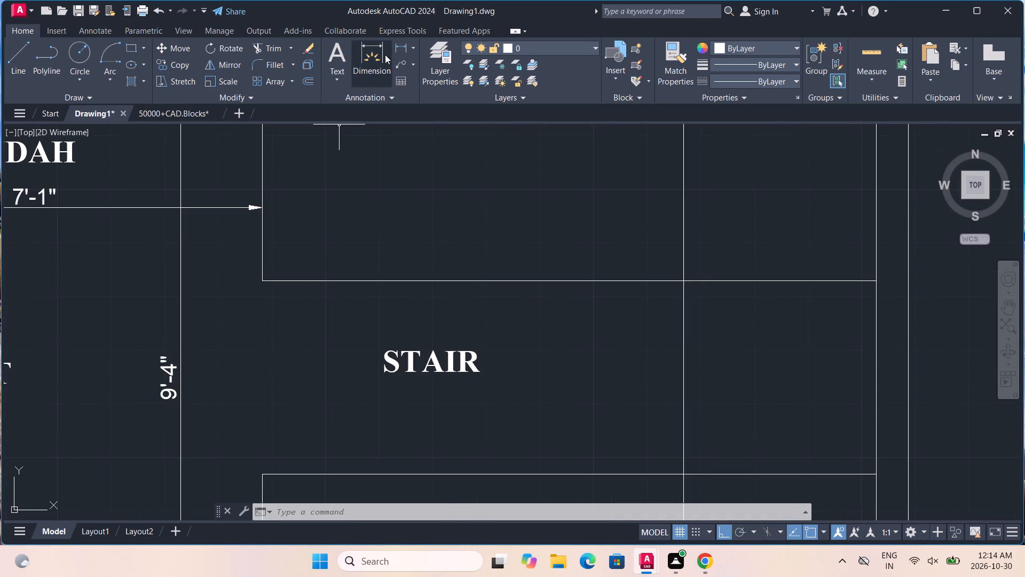
{"action": "left_click", "coordinate": [396, 50]}
{"action": "left_click", "coordinate": [261, 278]}
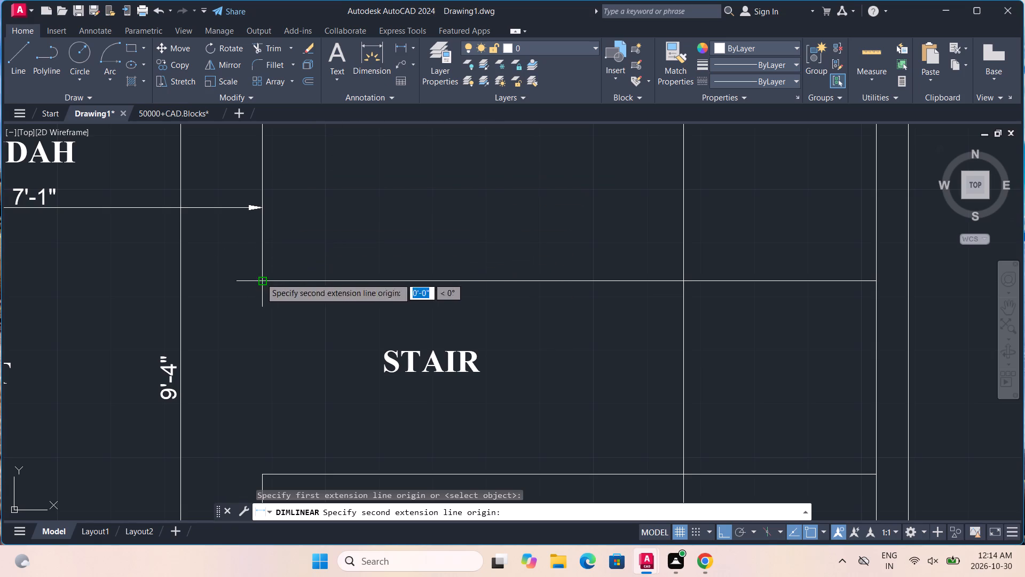
{"action": "left_click", "coordinate": [683, 283]}
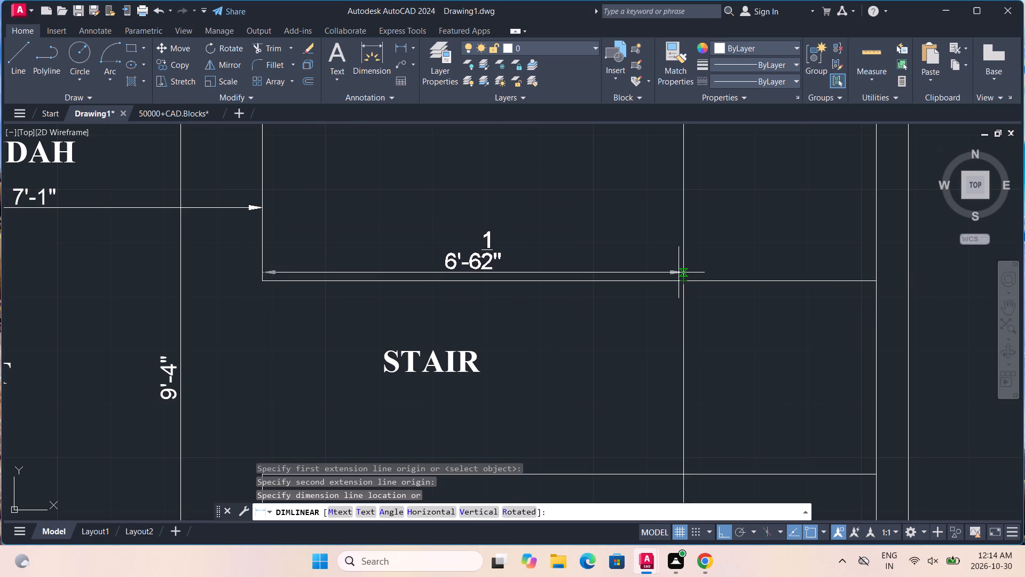
{"action": "scroll", "coordinate": [679, 272], "scroll_direction": "down", "scroll_amount": 1}
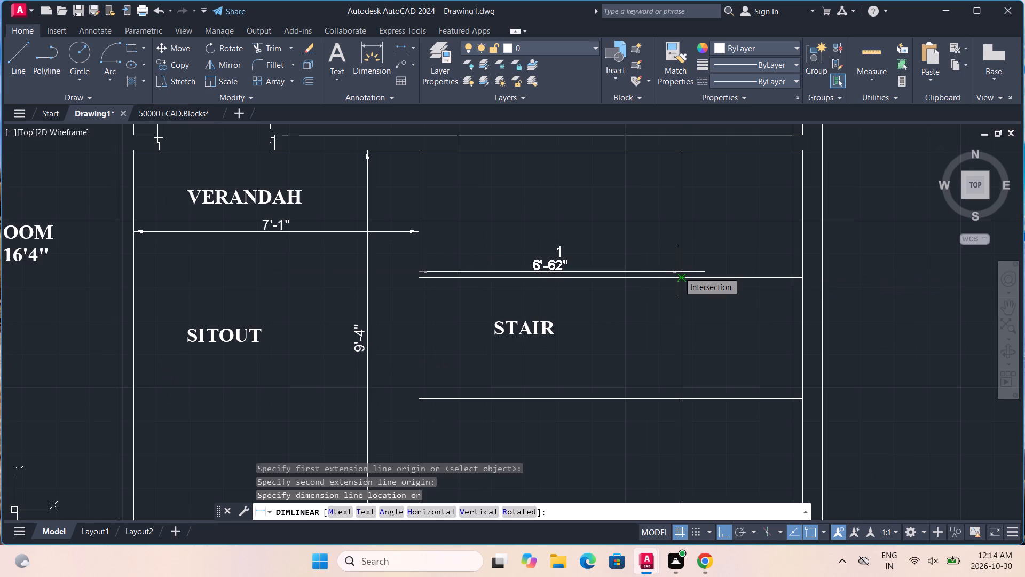
{"action": "key", "text": "Escape"}
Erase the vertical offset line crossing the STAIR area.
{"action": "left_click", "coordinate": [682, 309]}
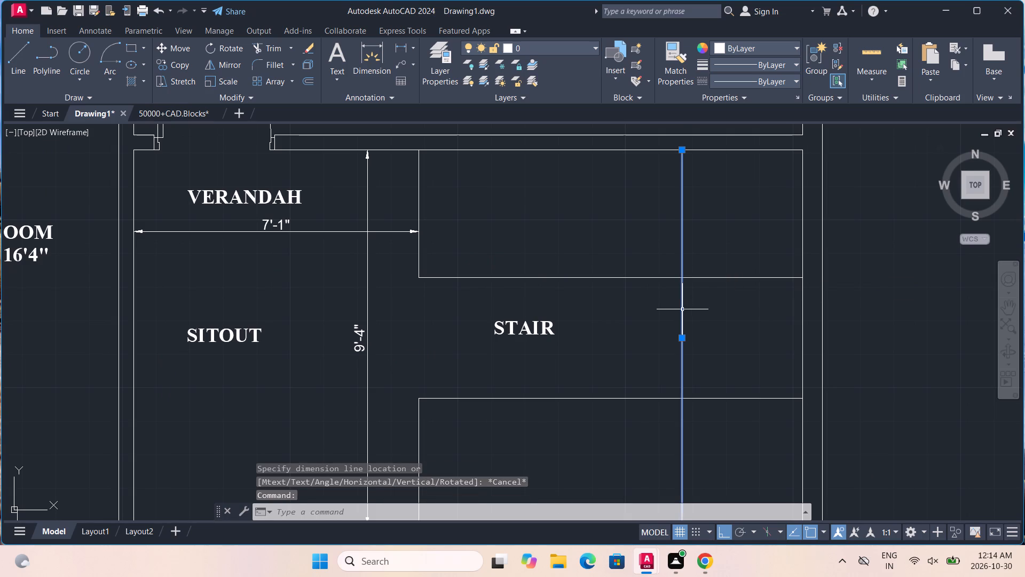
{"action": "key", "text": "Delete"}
Offset the STAIR area's inner outer-wall line 3'6.5" towards the sitout to mark the landing edge.
{"action": "left_click", "coordinate": [802, 318]}
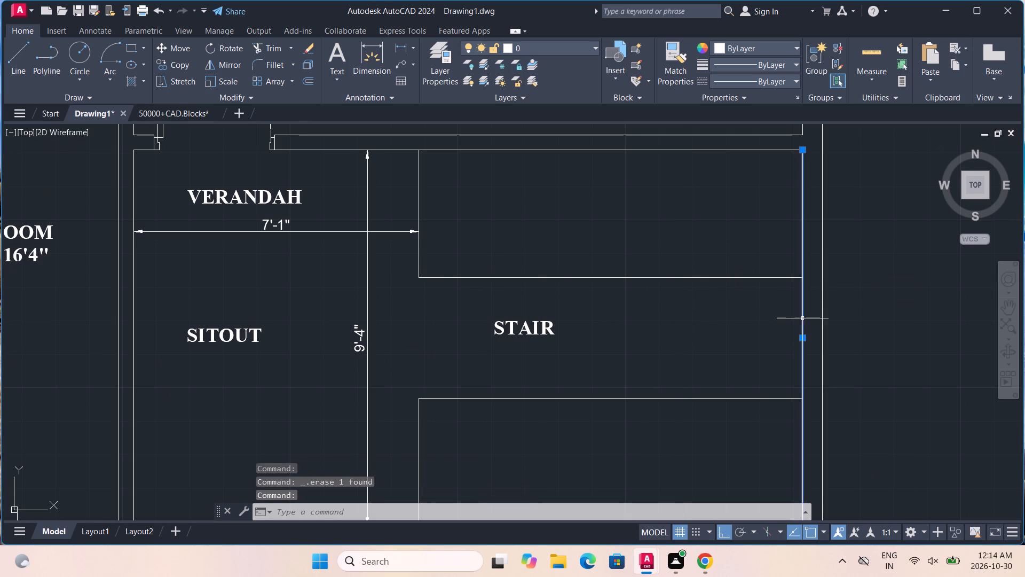
{"action": "type", "text": "OFF"}
{"action": "key", "text": "Return"}
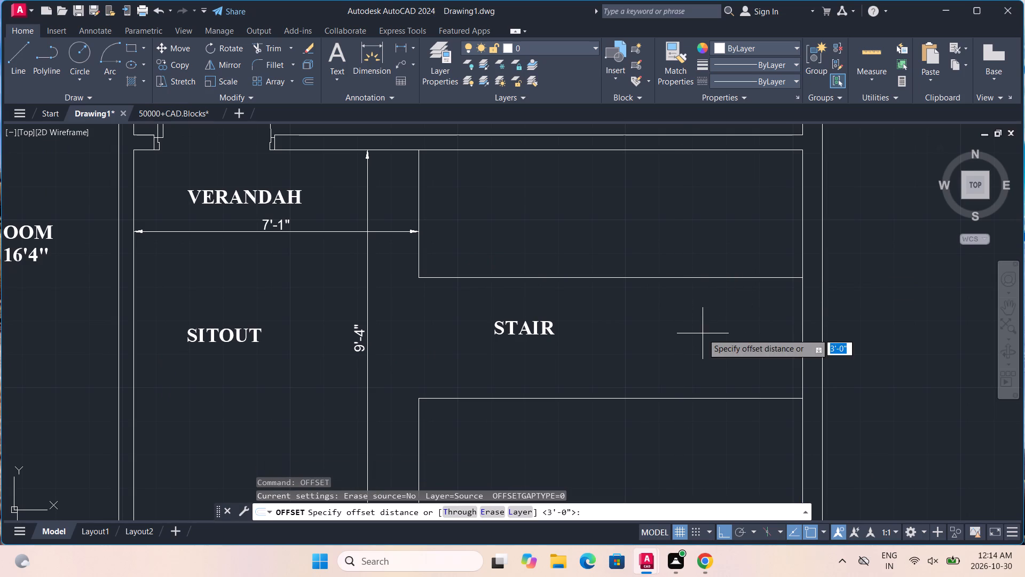
{"action": "type", "text": "3'6.5\""}
{"action": "key", "text": "Return"}
{"action": "scroll", "coordinate": [715, 304], "scroll_direction": "down", "scroll_amount": 2}
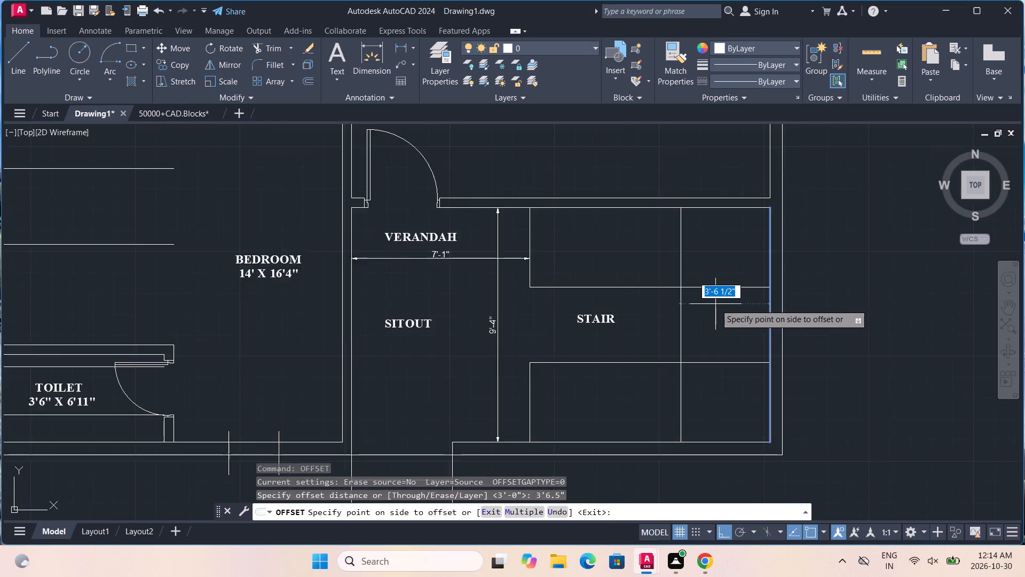
{"action": "left_click", "coordinate": [715, 307]}
{"action": "scroll", "coordinate": [715, 307], "scroll_direction": "up", "scroll_amount": 2}
{"action": "key", "text": "Escape"}
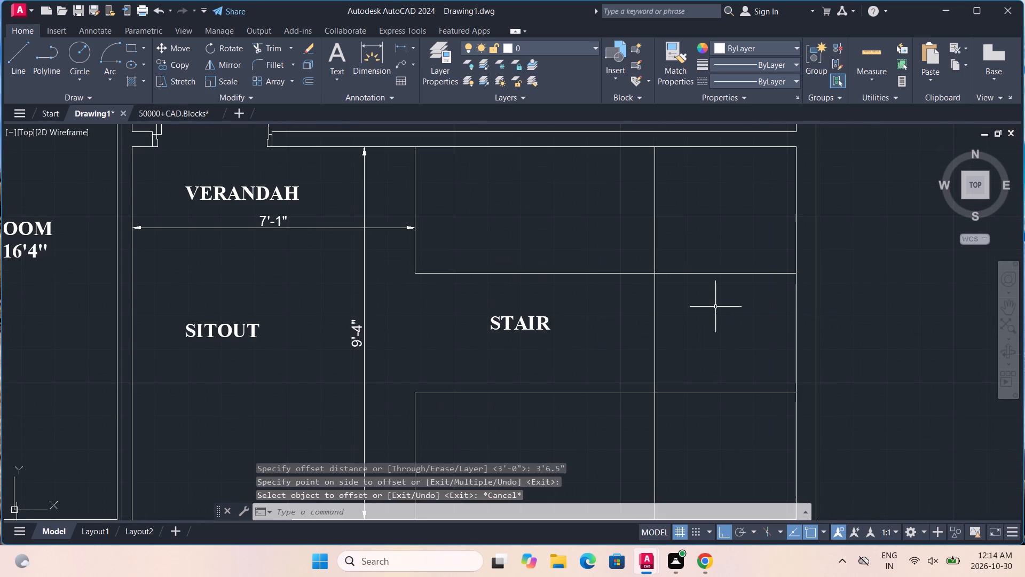
{"action": "key", "text": "Escape"}
{"action": "key", "text": "Escape"}
{"action": "key", "text": "Escape"}
{"action": "key", "text": "Escape"}
{"action": "key", "text": "Escape"}
Offset the hall-side flight's sitout-end line repeatedly at 1' towards the landing, adding five tread lines.
{"action": "scroll", "coordinate": [715, 307], "scroll_direction": "down", "scroll_amount": 1}
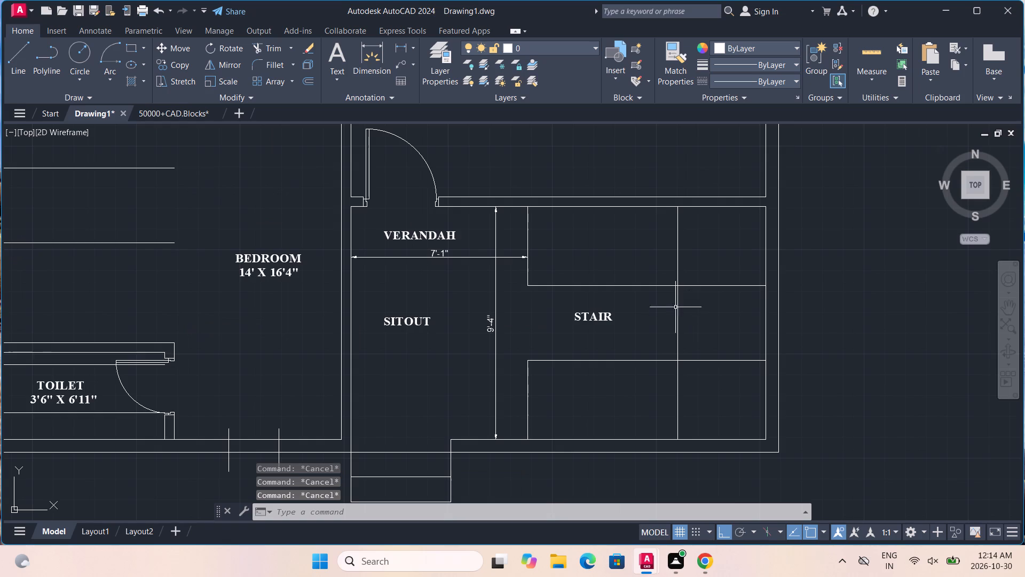
{"action": "scroll", "coordinate": [675, 307], "scroll_direction": "up", "scroll_amount": 1}
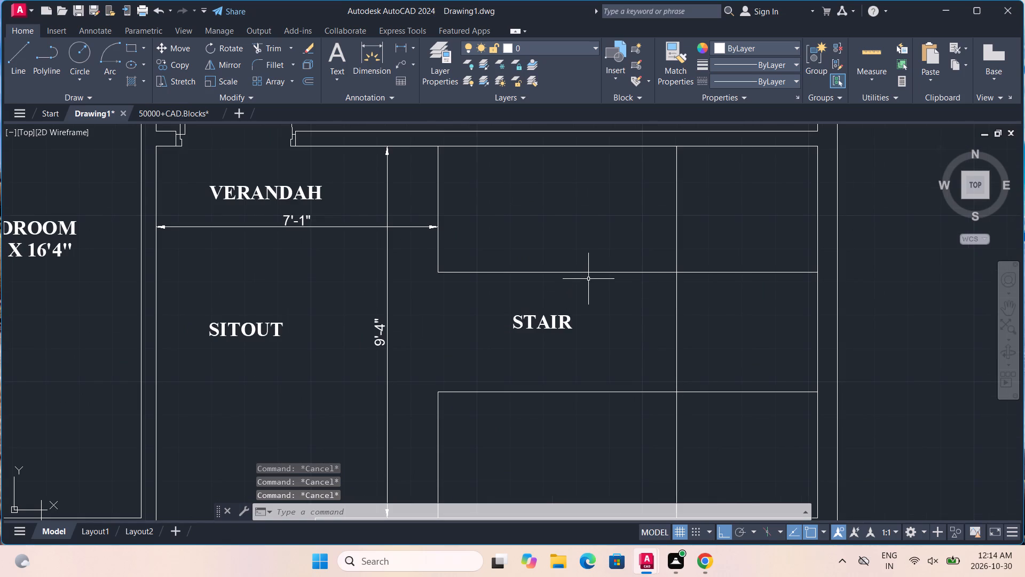
{"action": "type", "text": "OFF"}
{"action": "key", "text": "Return"}
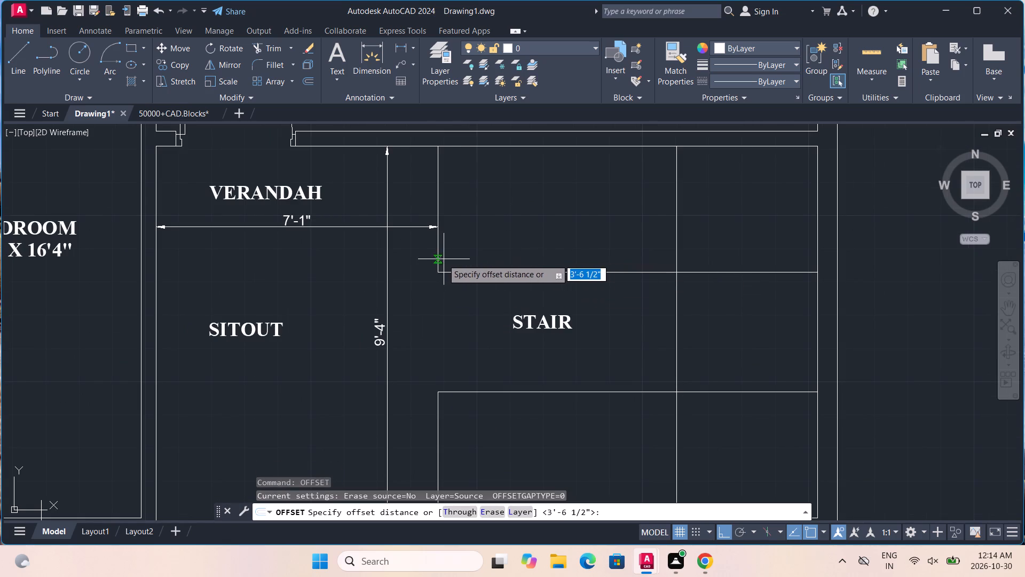
{"action": "left_click", "coordinate": [439, 259]}
{"action": "type", "text": "1'"}
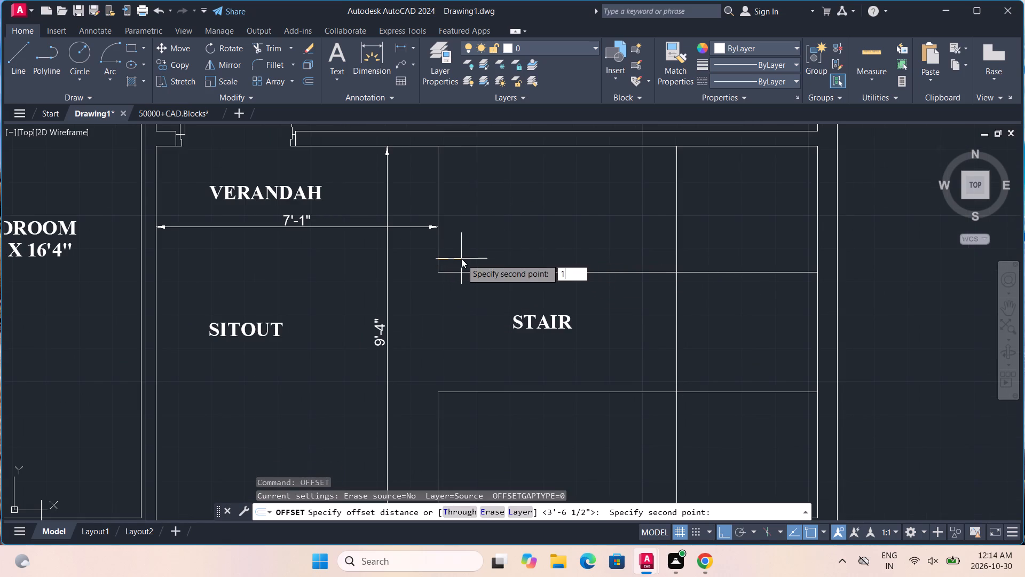
{"action": "key", "text": "Return"}
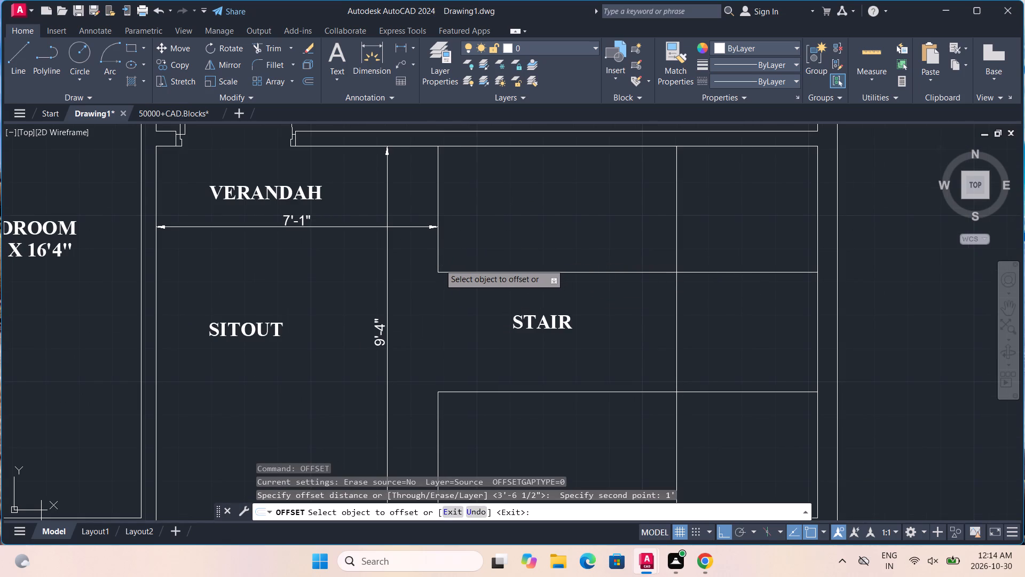
{"action": "left_click", "coordinate": [439, 264]}
{"action": "left_click", "coordinate": [458, 258]}
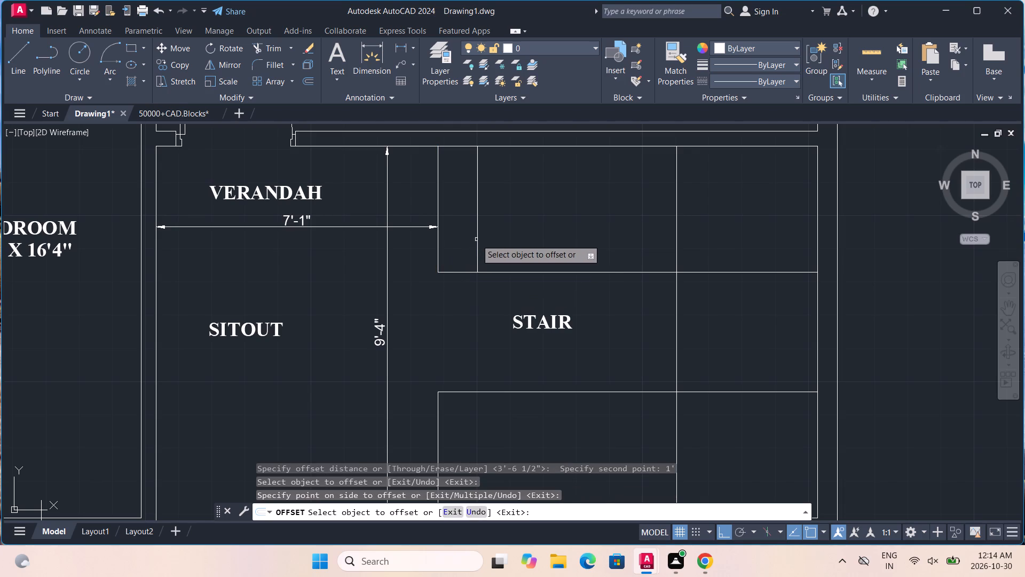
{"action": "left_click", "coordinate": [477, 238]}
{"action": "left_click", "coordinate": [490, 235]}
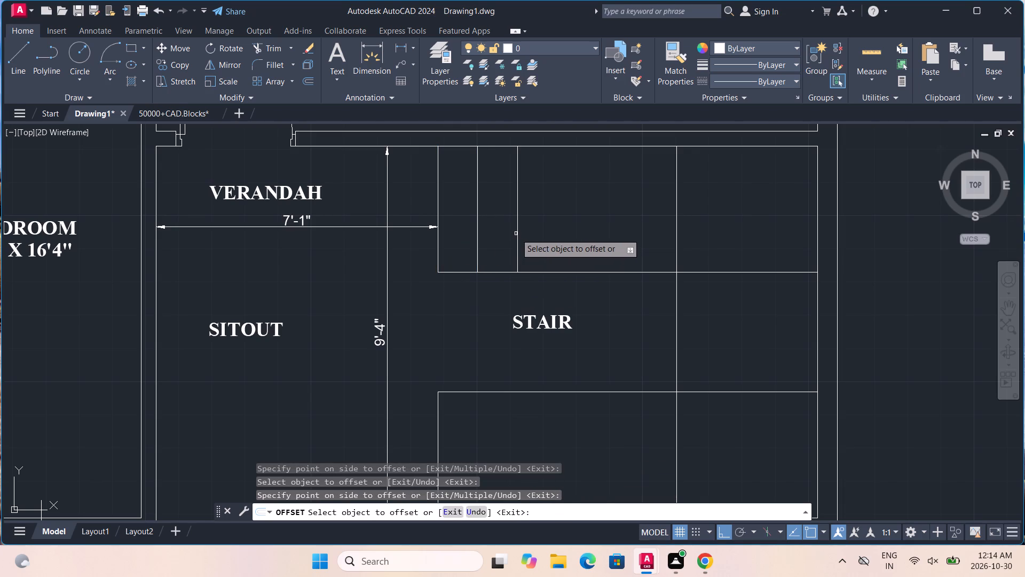
{"action": "left_click", "coordinate": [516, 233]}
{"action": "left_click", "coordinate": [535, 233]}
{"action": "left_click", "coordinate": [557, 233]}
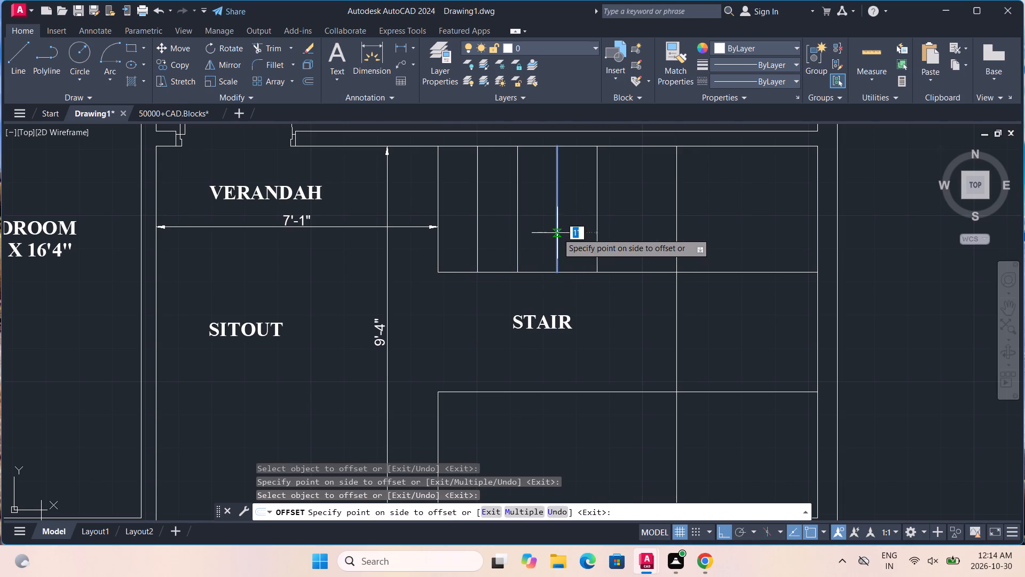
{"action": "left_click", "coordinate": [577, 233]}
{"action": "left_click", "coordinate": [597, 236]}
{"action": "left_click", "coordinate": [627, 236]}
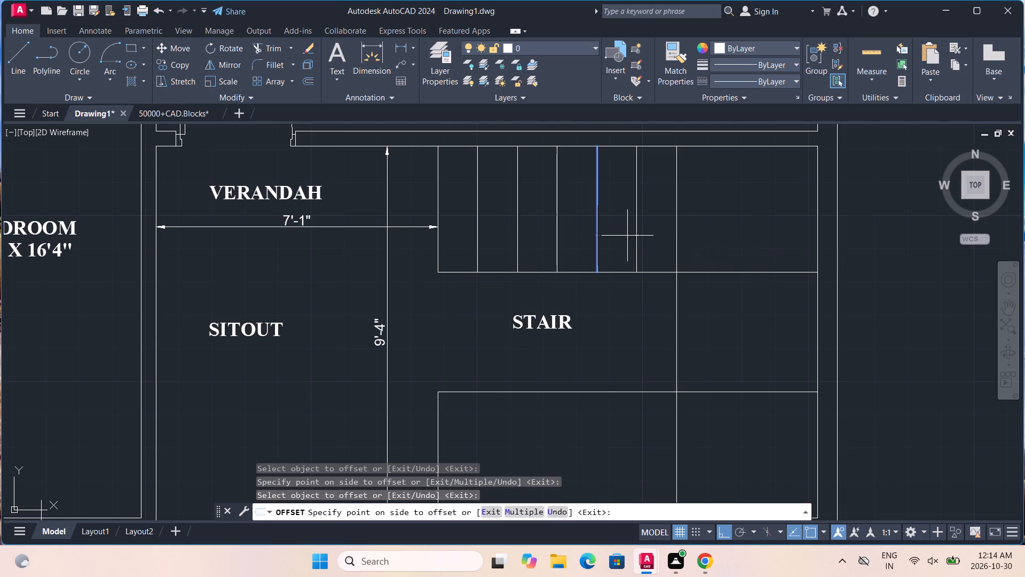
Offset the hall-side flight's long inner line twice at 1' towards the entry-side flight.
{"action": "left_click", "coordinate": [729, 273]}
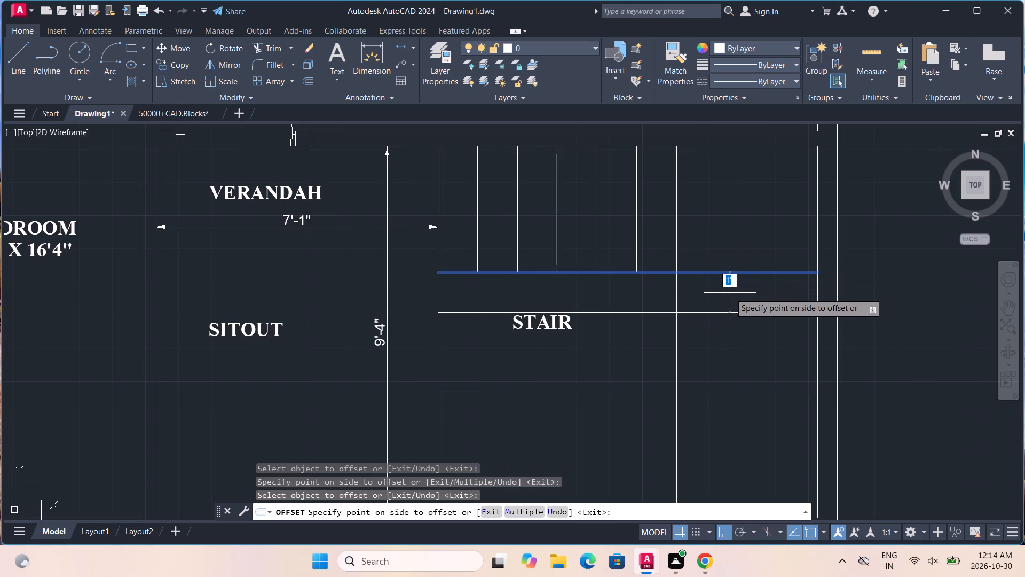
{"action": "left_click", "coordinate": [730, 293]}
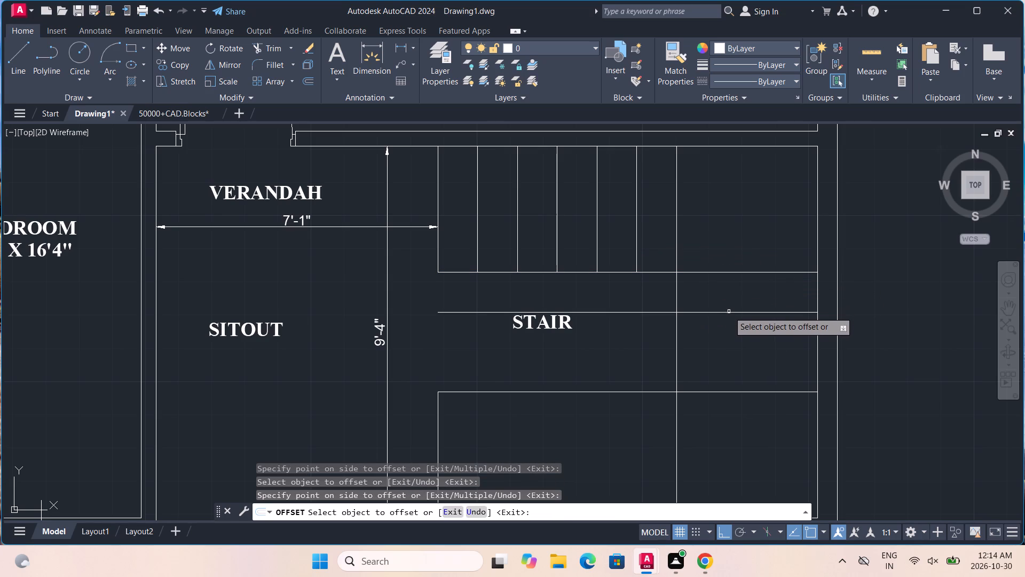
{"action": "left_click", "coordinate": [729, 311]}
{"action": "left_click", "coordinate": [729, 326]}
Offset the entry-side flight's sitout-end line repeatedly at 1' towards the landing, adding five tread lines.
{"action": "middle_click_drag", "start_coordinate": [692, 370], "coordinate": [707, 270]}
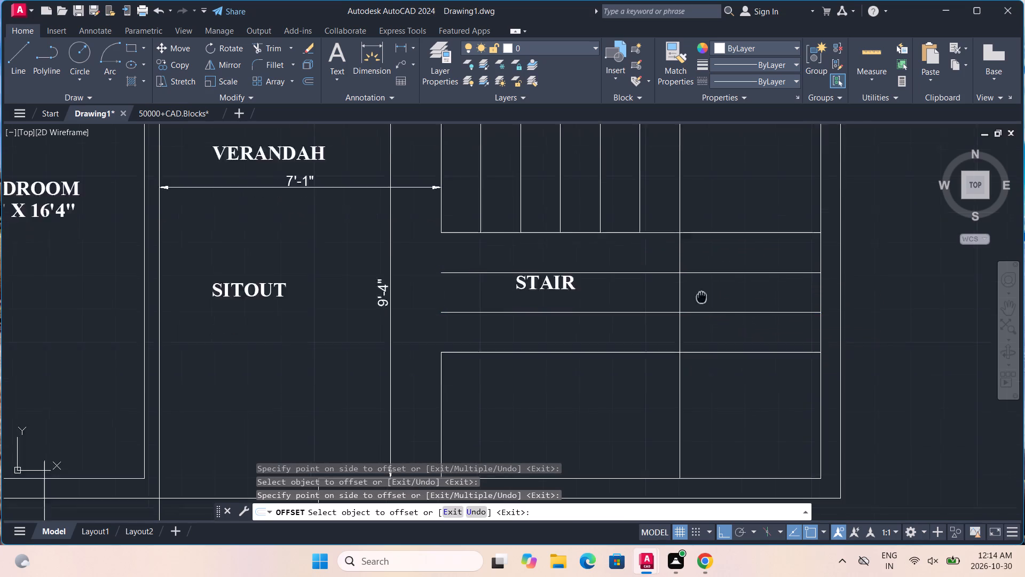
{"action": "middle_click_drag", "start_coordinate": [707, 270], "coordinate": [709, 258]}
{"action": "left_click", "coordinate": [454, 346]}
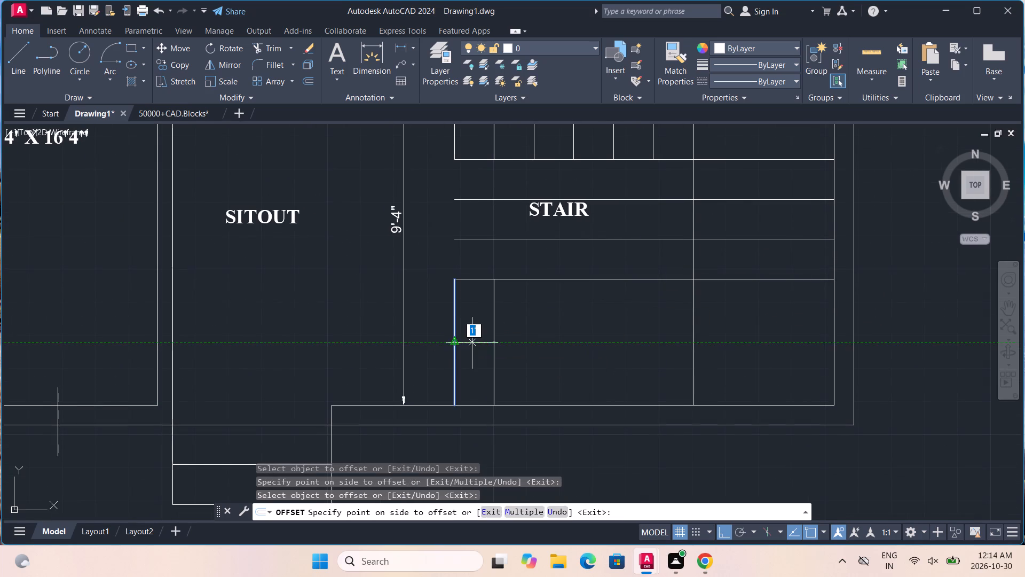
{"action": "left_click", "coordinate": [473, 343]}
{"action": "left_click", "coordinate": [495, 329]}
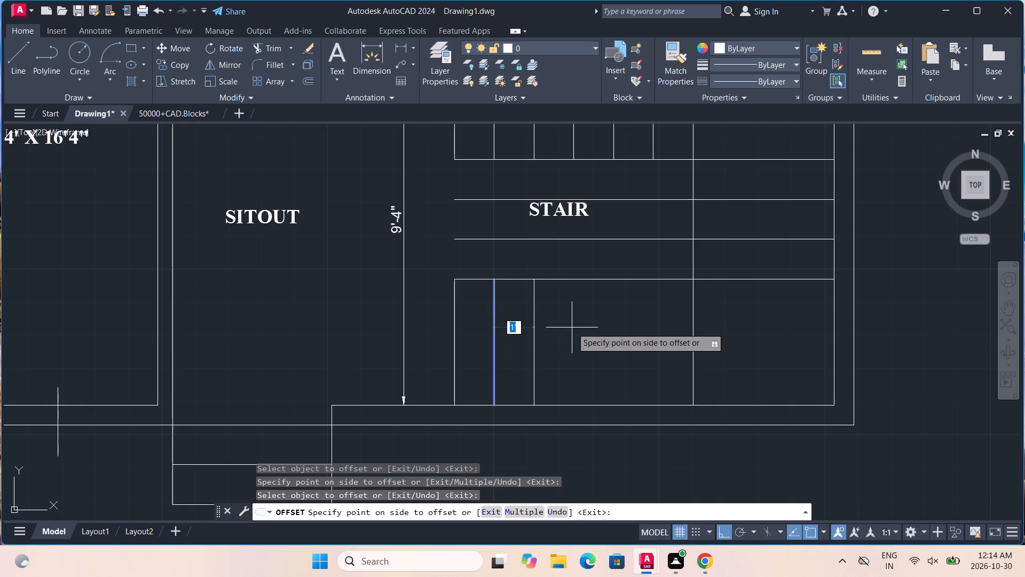
{"action": "left_click", "coordinate": [572, 328]}
{"action": "left_click", "coordinate": [536, 342]}
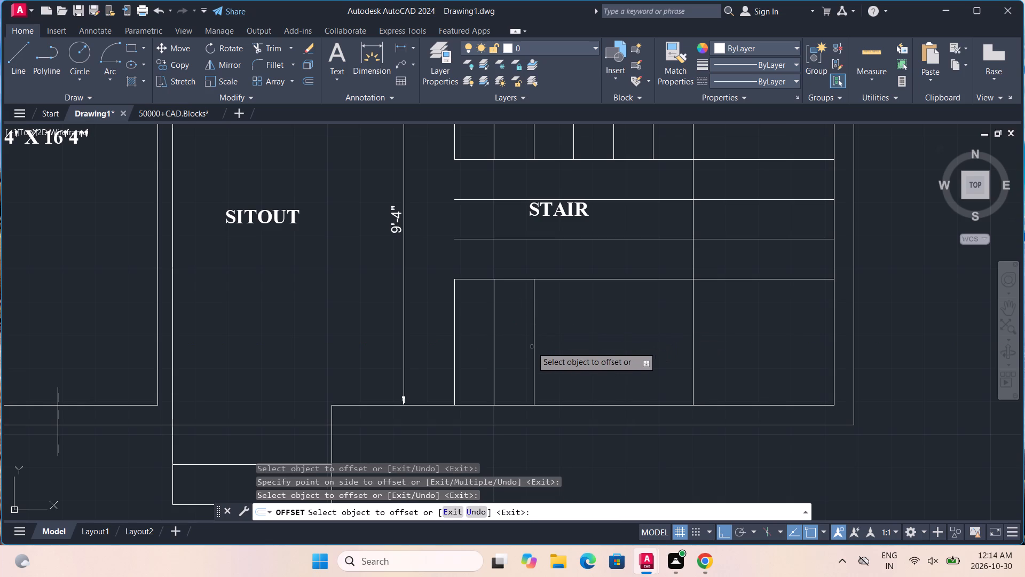
{"action": "left_click", "coordinate": [533, 344]}
{"action": "left_click", "coordinate": [578, 342]}
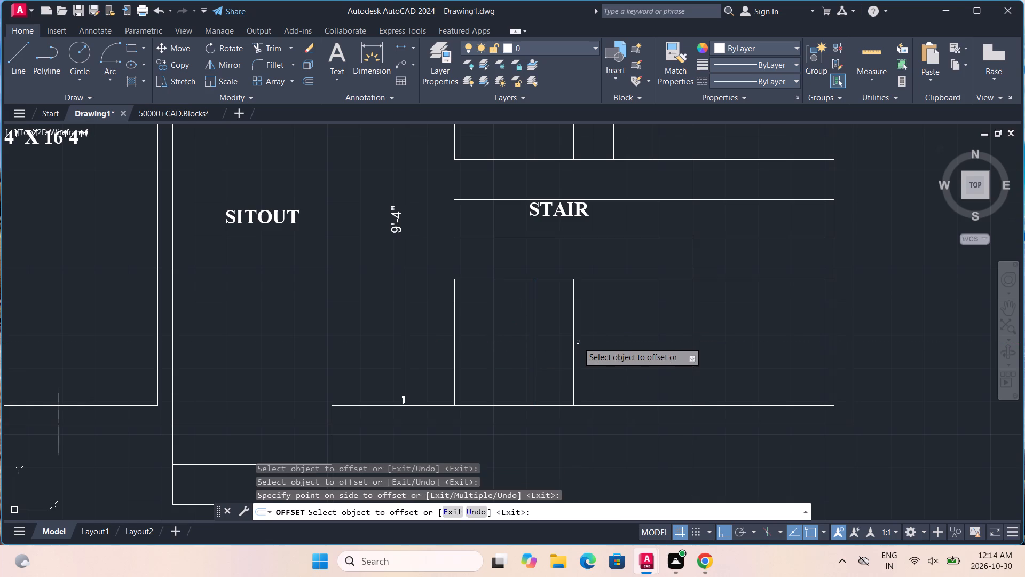
{"action": "left_click", "coordinate": [574, 342]}
{"action": "left_click", "coordinate": [603, 342]}
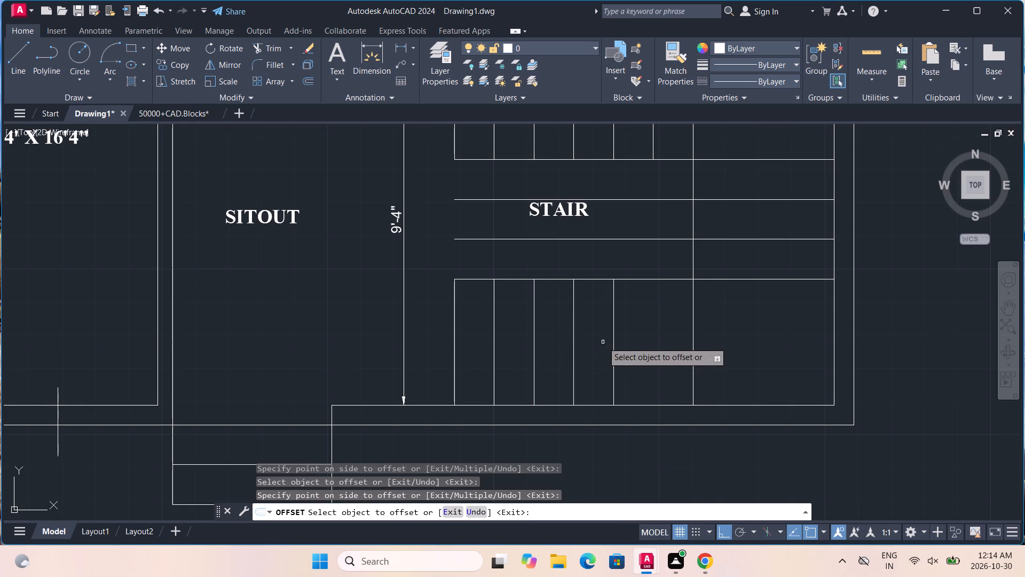
{"action": "left_click", "coordinate": [612, 348]}
{"action": "left_click", "coordinate": [633, 348]}
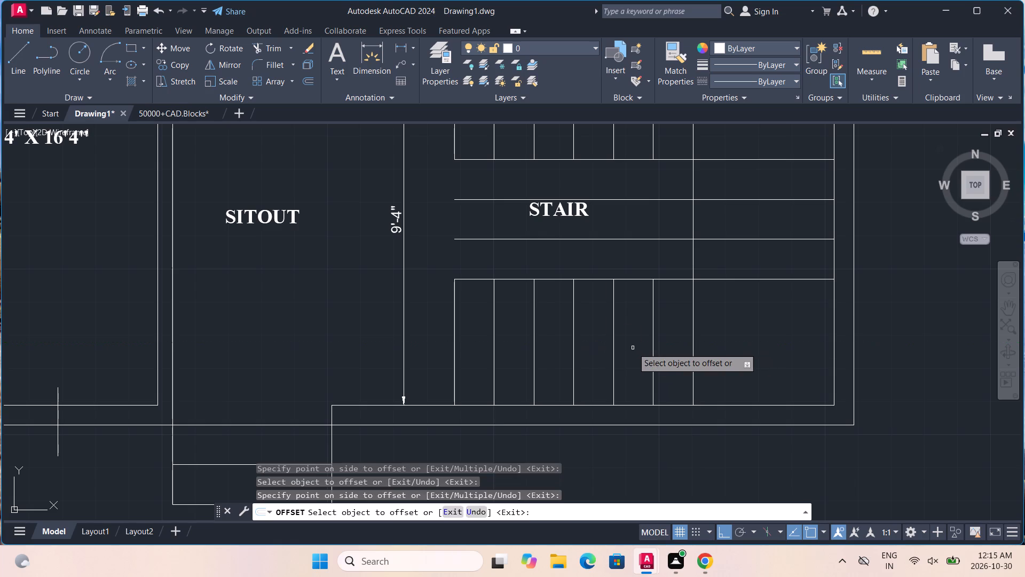
{"action": "scroll", "coordinate": [633, 348], "scroll_direction": "down", "scroll_amount": 3}
{"action": "key", "text": "Escape"}
{"action": "key", "text": "Escape"}
{"action": "key", "text": "Escape"}
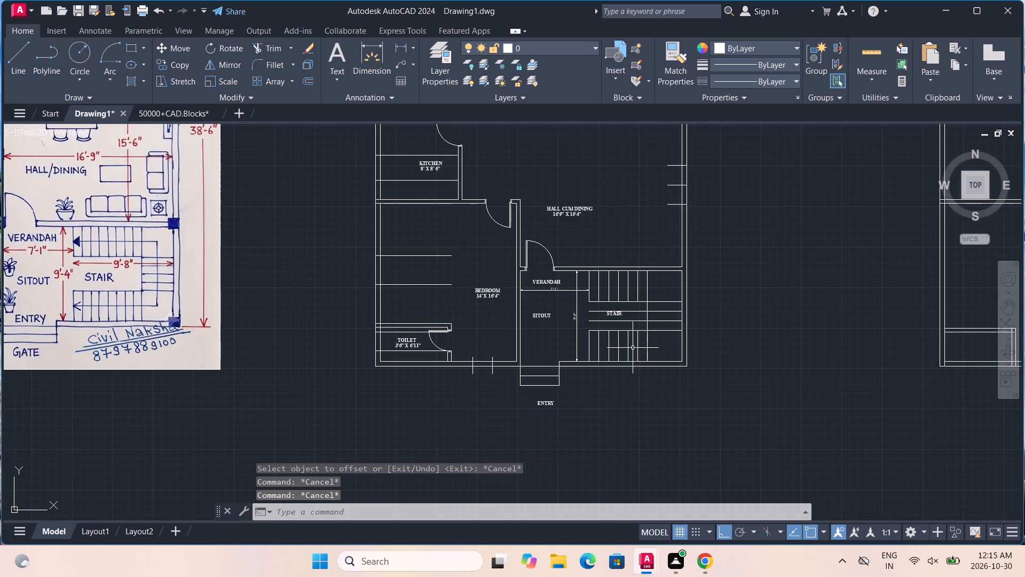
Trim the two tread lines between the flights back to the landing edge, clearing the STAIR label area.
{"action": "type", "text": "TR"}
{"action": "key", "text": "Return"}
{"action": "key", "text": "Return"}
{"action": "scroll", "coordinate": [633, 347], "scroll_direction": "up", "scroll_amount": 3}
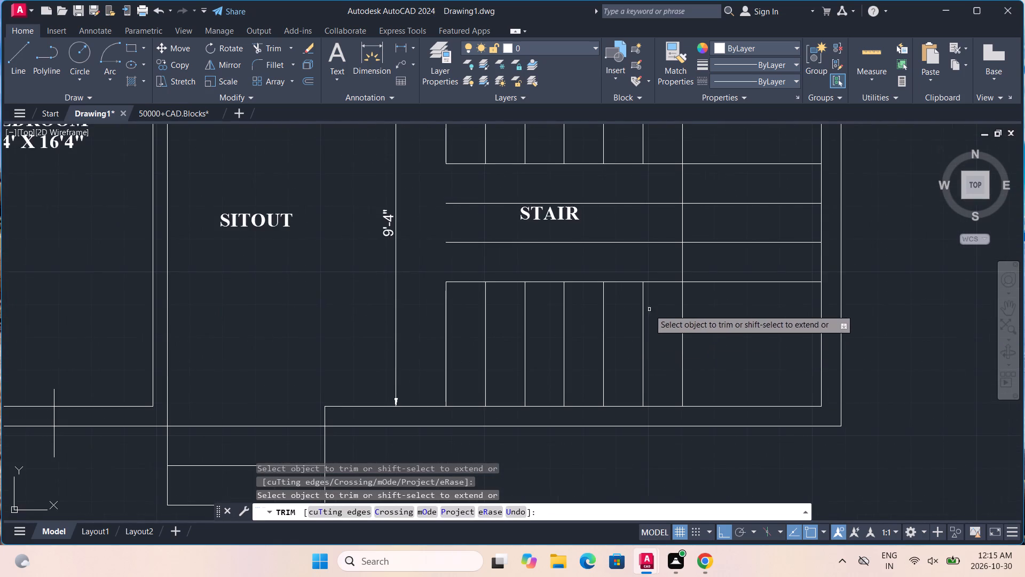
{"action": "middle_click_drag", "start_coordinate": [649, 309], "coordinate": [653, 365]}
{"action": "left_click_drag", "start_coordinate": [653, 251], "coordinate": [649, 312]}
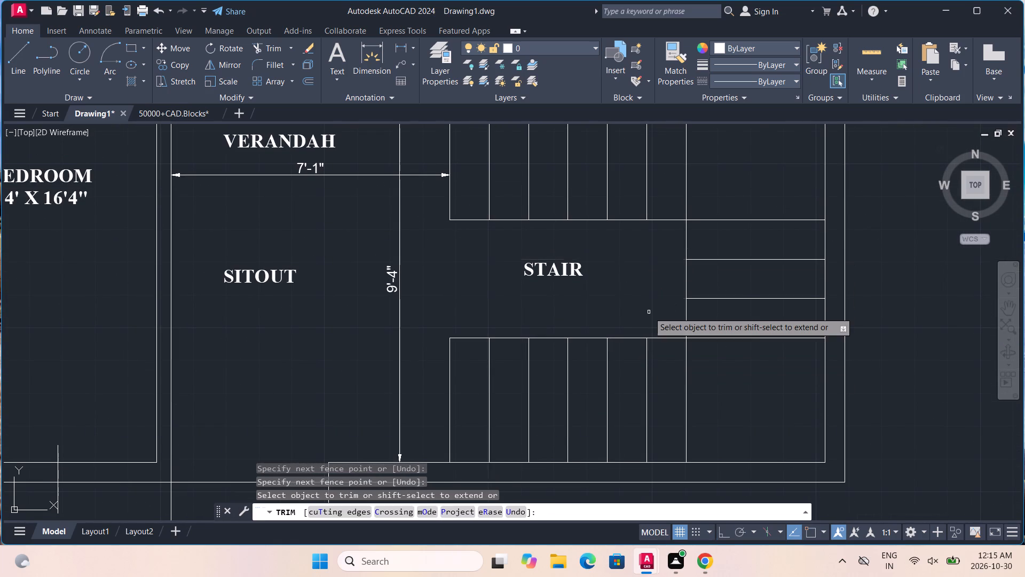
Add a horizontal linear dimension from the hall-side flight's sitout-side corner to the outer wall, placed just above the STAIR label.
{"action": "scroll", "coordinate": [649, 312], "scroll_direction": "down", "scroll_amount": 2}
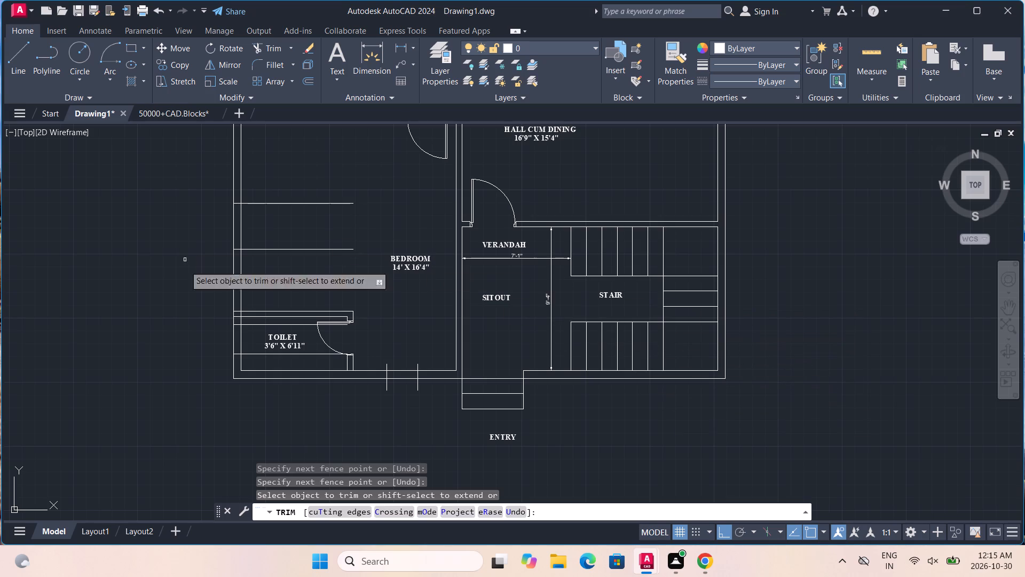
{"action": "scroll", "coordinate": [526, 309], "scroll_direction": "up", "scroll_amount": 1}
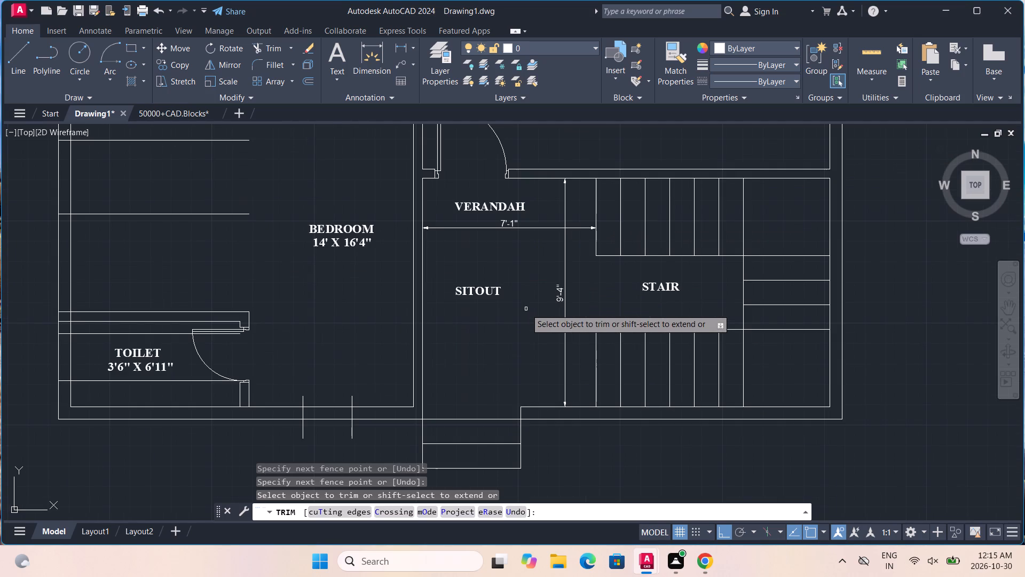
{"action": "scroll", "coordinate": [526, 309], "scroll_direction": "down", "scroll_amount": 1}
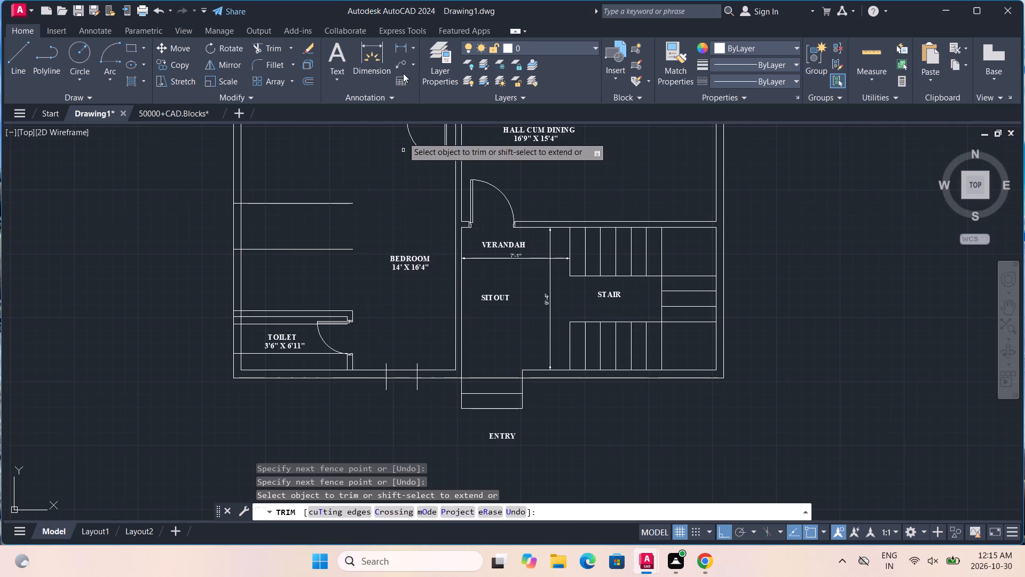
{"action": "left_click", "coordinate": [398, 43]}
{"action": "middle_click_drag", "start_coordinate": [232, 258], "coordinate": [529, 284]}
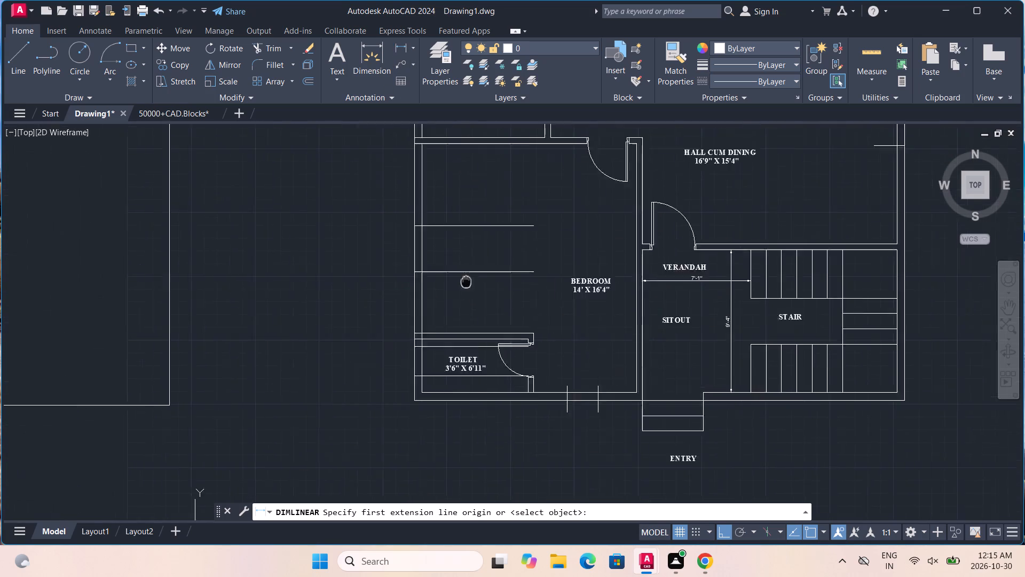
{"action": "middle_click_drag", "start_coordinate": [529, 284], "coordinate": [536, 284]}
{"action": "middle_click_drag", "start_coordinate": [280, 286], "coordinate": [321, 270]}
{"action": "middle_click_drag", "start_coordinate": [479, 275], "coordinate": [399, 280]}
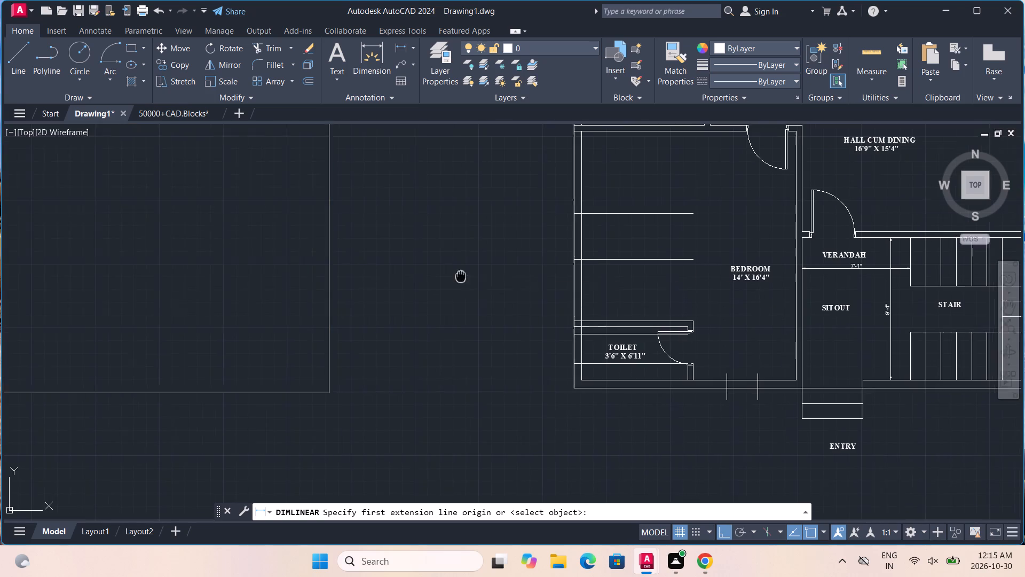
{"action": "middle_click_drag", "start_coordinate": [399, 280], "coordinate": [67, 282]}
{"action": "scroll", "coordinate": [491, 315], "scroll_direction": "up", "scroll_amount": 2}
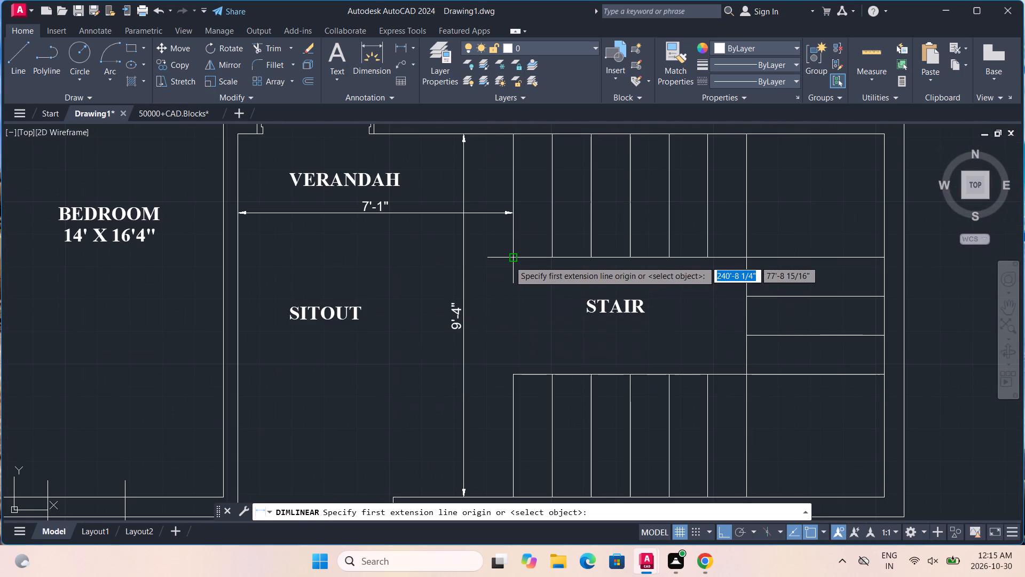
{"action": "left_click", "coordinate": [514, 257]}
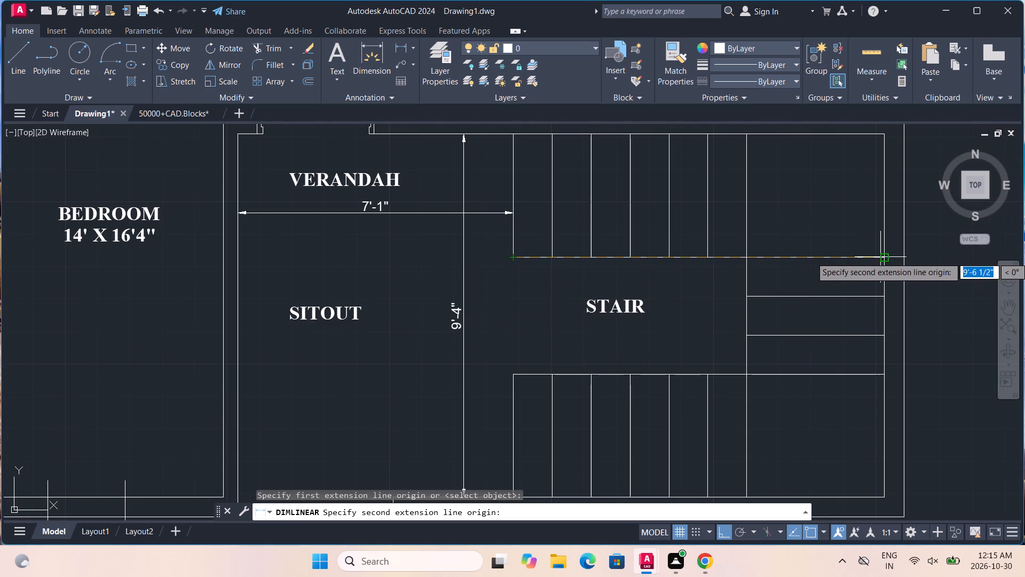
{"action": "left_click", "coordinate": [882, 257]}
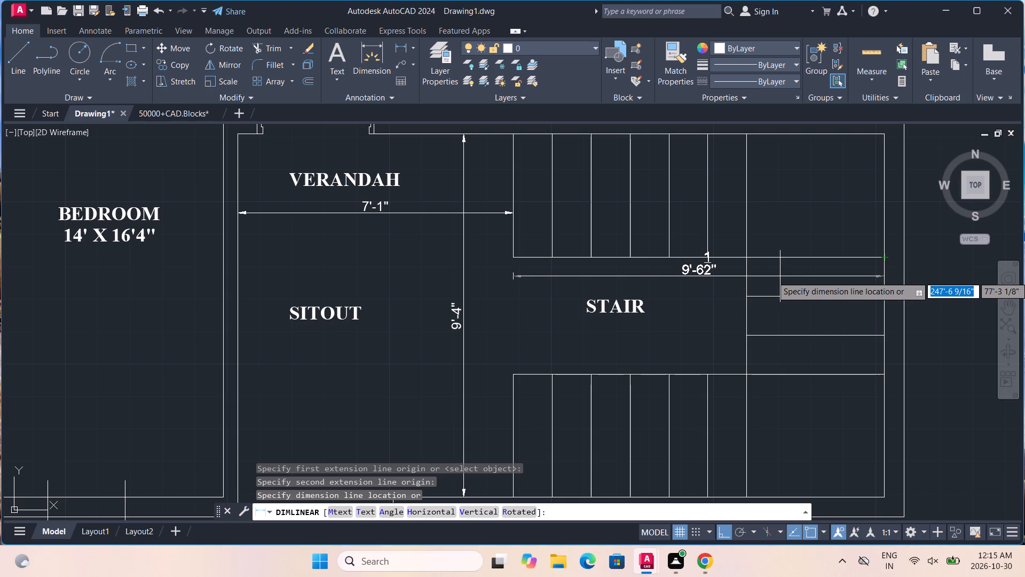
{"action": "scroll", "coordinate": [780, 276], "scroll_direction": "down", "scroll_amount": 4}
{"action": "scroll", "coordinate": [780, 276], "scroll_direction": "up", "scroll_amount": 4}
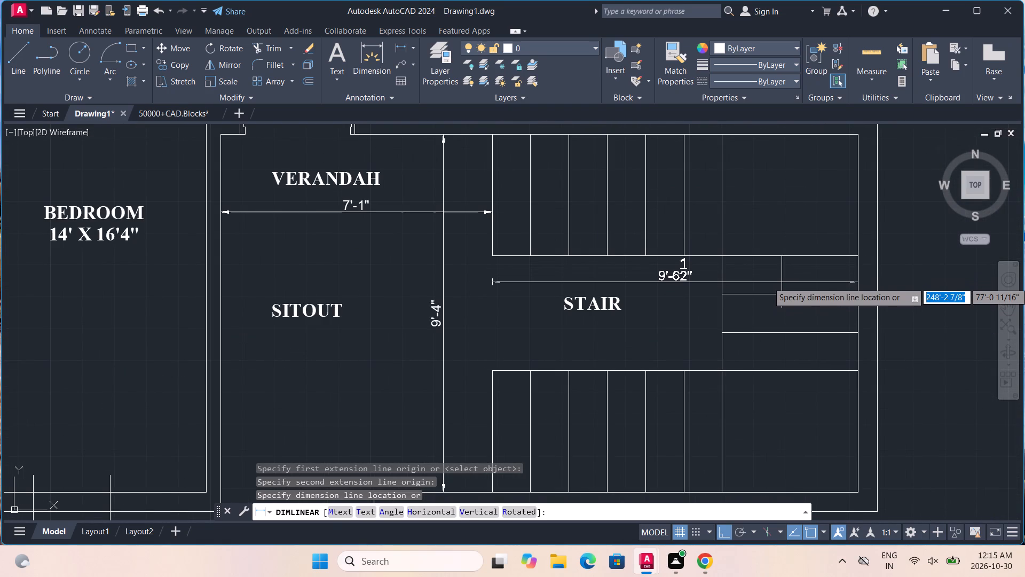
{"action": "left_click", "coordinate": [782, 282]}
{"action": "scroll", "coordinate": [728, 307], "scroll_direction": "up", "scroll_amount": 3}
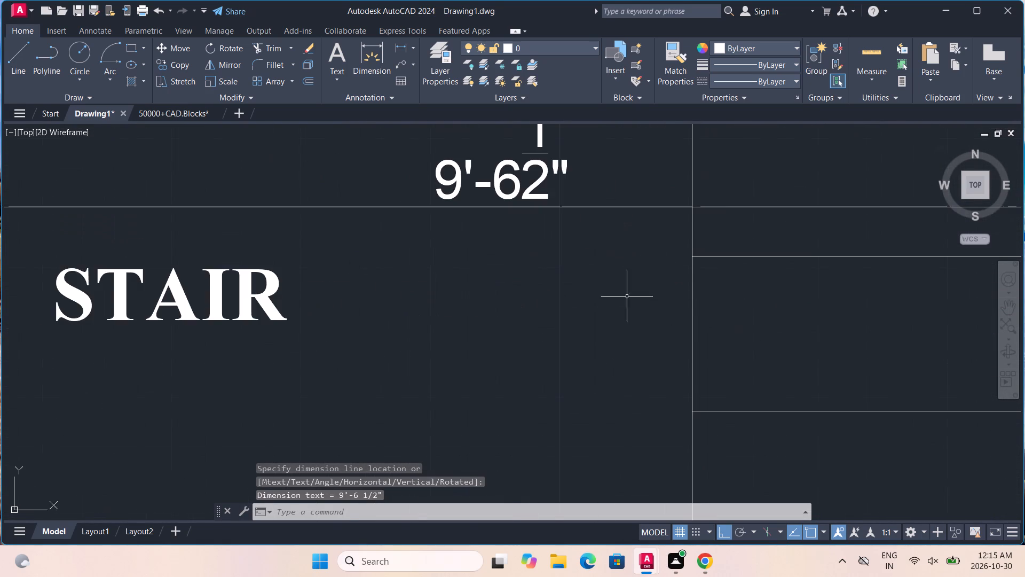
Override the stair's horizontal dimension text above the STAIR label with 9' 8".
{"action": "middle_click_drag", "start_coordinate": [552, 283], "coordinate": [566, 376]}
{"action": "double_click", "coordinate": [545, 280]}
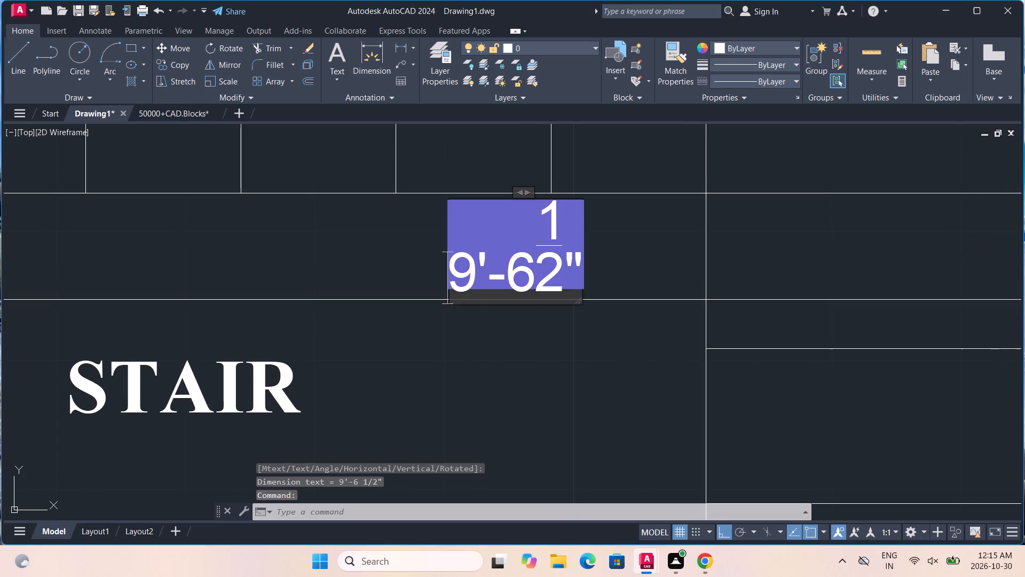
{"action": "left_click", "coordinate": [561, 277]}
{"action": "double_click", "coordinate": [561, 277]}
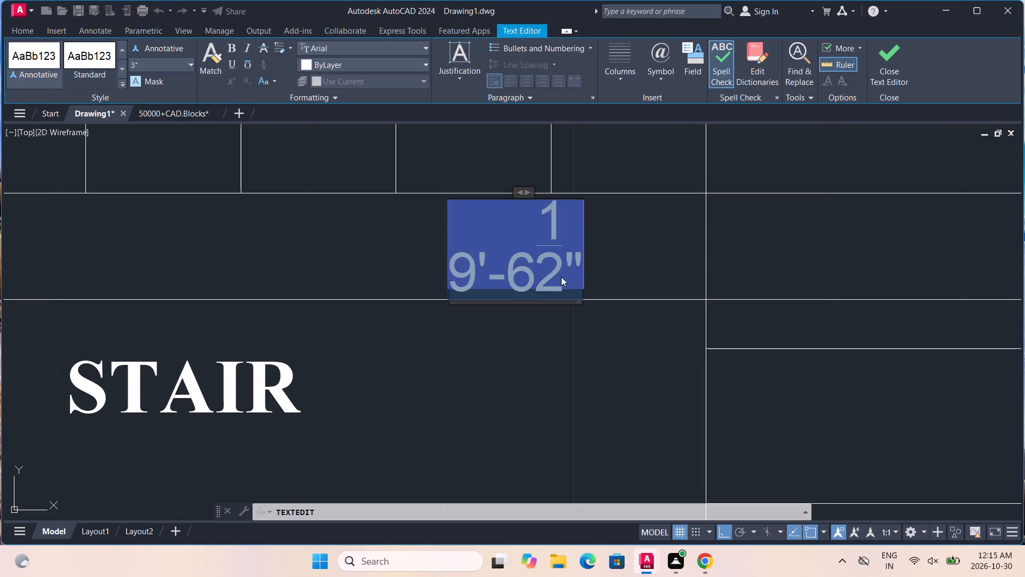
{"action": "double_click", "coordinate": [561, 277]}
{"action": "key", "text": "9"}
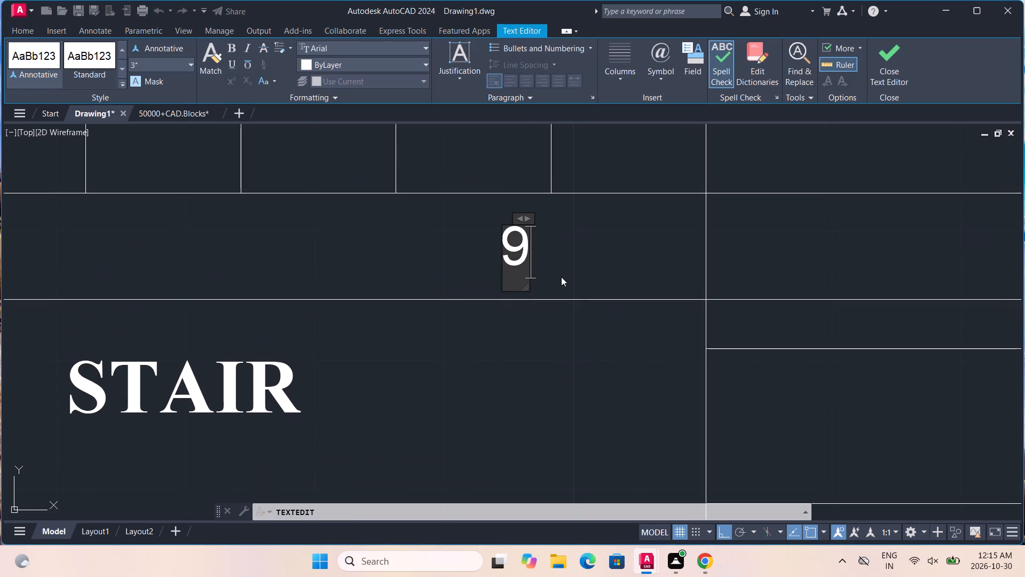
{"action": "key", "text": "apostrophe"}
{"action": "key", "text": "space"}
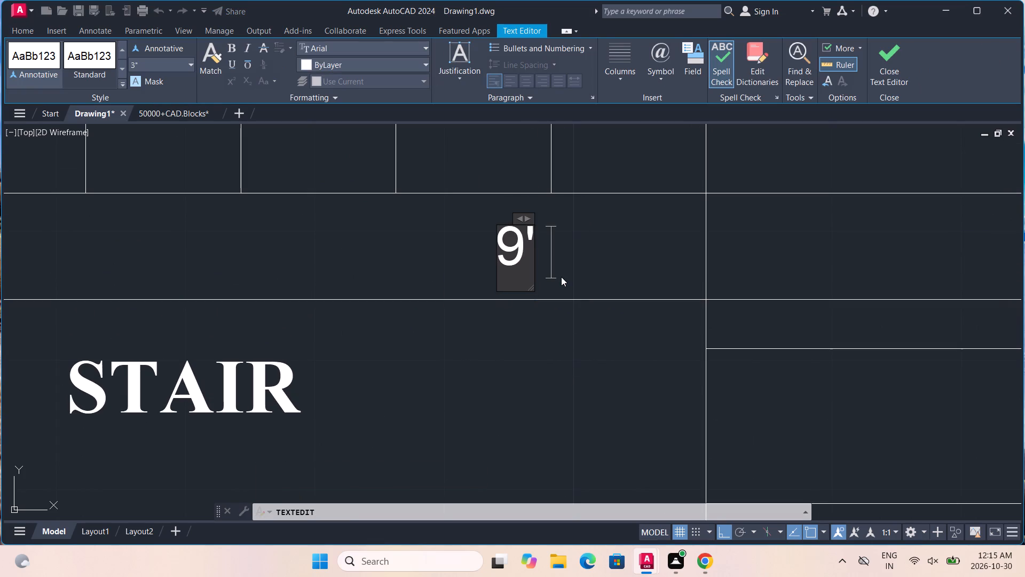
{"action": "key", "text": "8"}
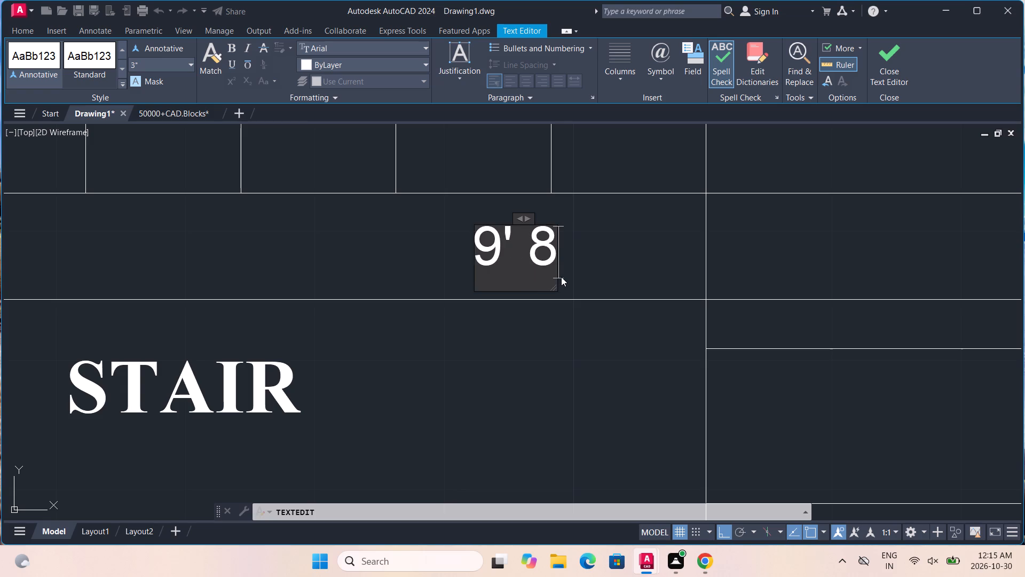
{"action": "key", "text": "shift+quotedbl"}
{"action": "left_click", "coordinate": [521, 390]}
Review the stair, sitout and overall floor plan against the reference sketch to find the remaining window lines.
{"action": "scroll", "coordinate": [521, 390], "scroll_direction": "down", "scroll_amount": 4}
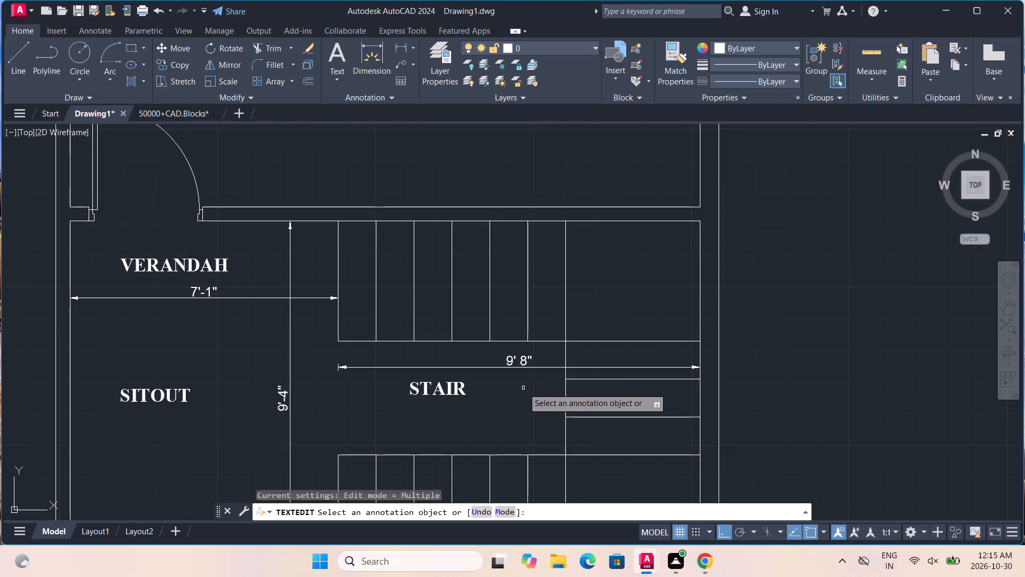
{"action": "middle_click_drag", "start_coordinate": [343, 381], "coordinate": [415, 341]}
{"action": "scroll", "coordinate": [415, 341], "scroll_direction": "down", "scroll_amount": 1}
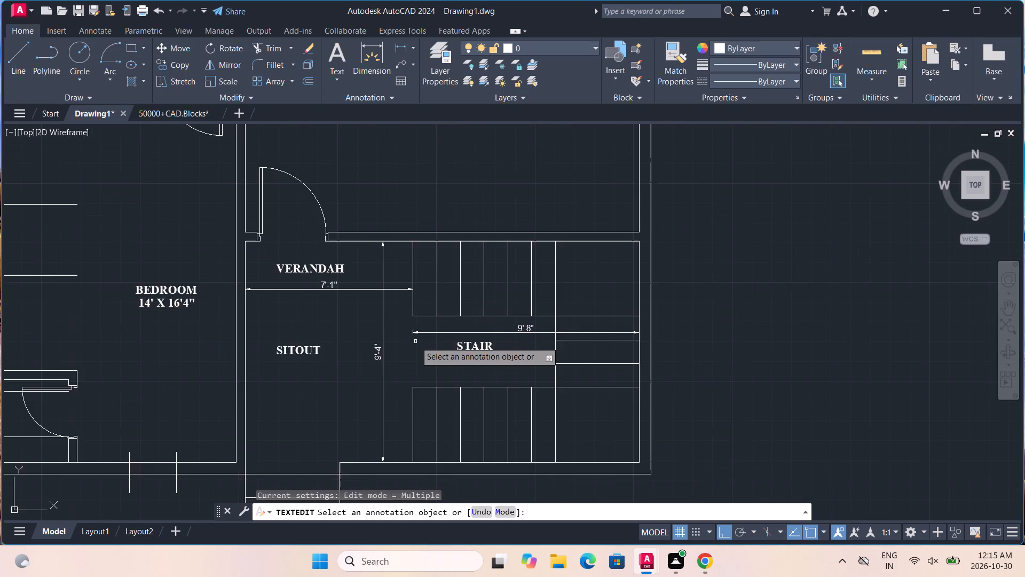
{"action": "scroll", "coordinate": [415, 341], "scroll_direction": "down", "scroll_amount": 1}
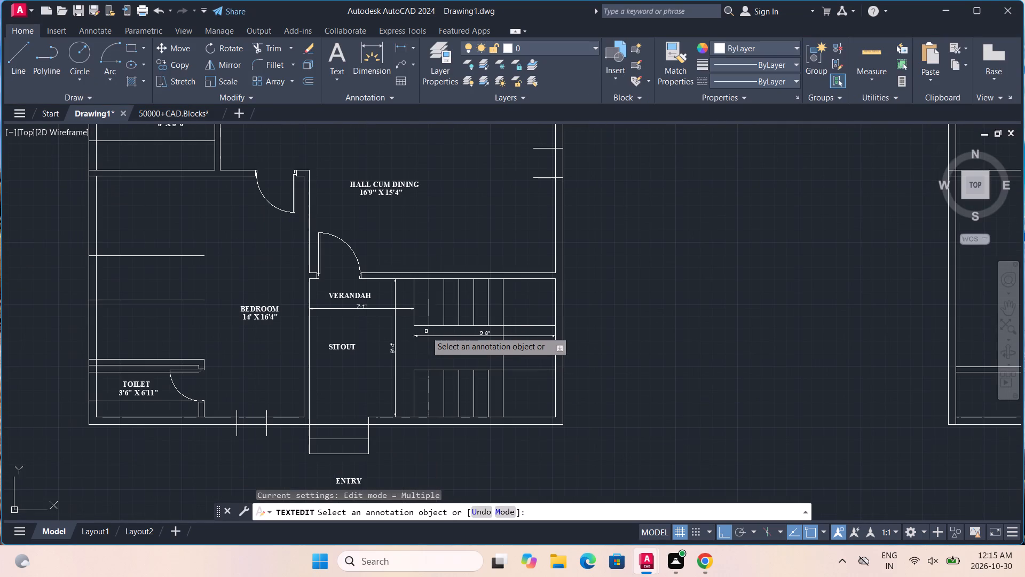
{"action": "middle_click_drag", "start_coordinate": [269, 328], "coordinate": [731, 270]}
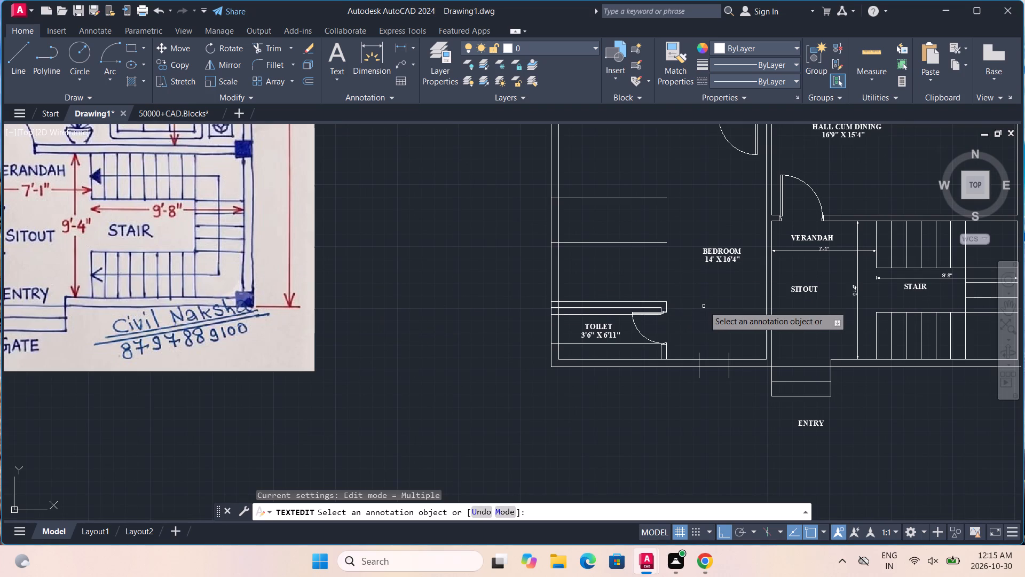
{"action": "middle_click_drag", "start_coordinate": [775, 304], "coordinate": [583, 341]}
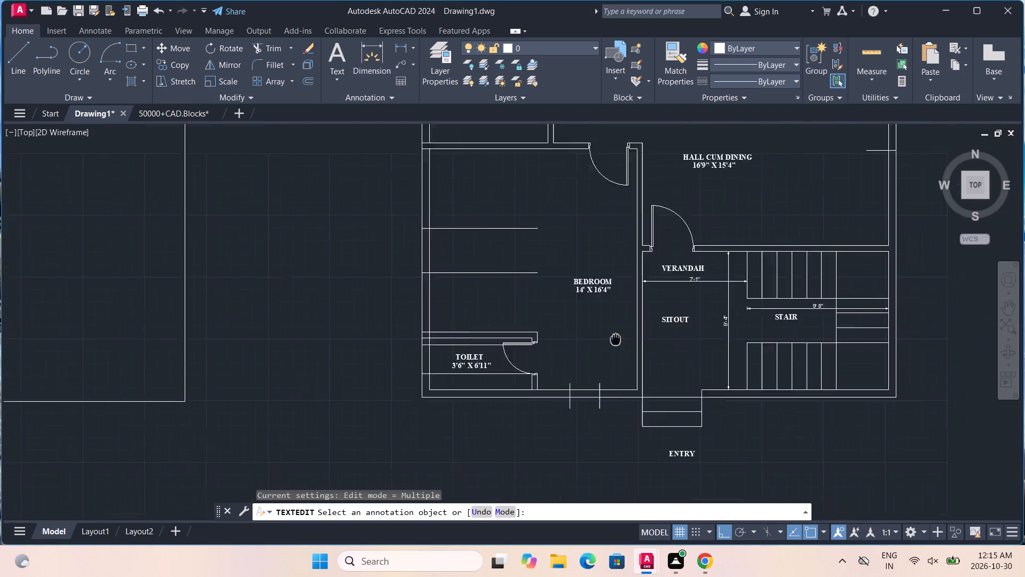
{"action": "middle_click_drag", "start_coordinate": [583, 341], "coordinate": [505, 354]}
{"action": "scroll", "coordinate": [658, 342], "scroll_direction": "up", "scroll_amount": 3}
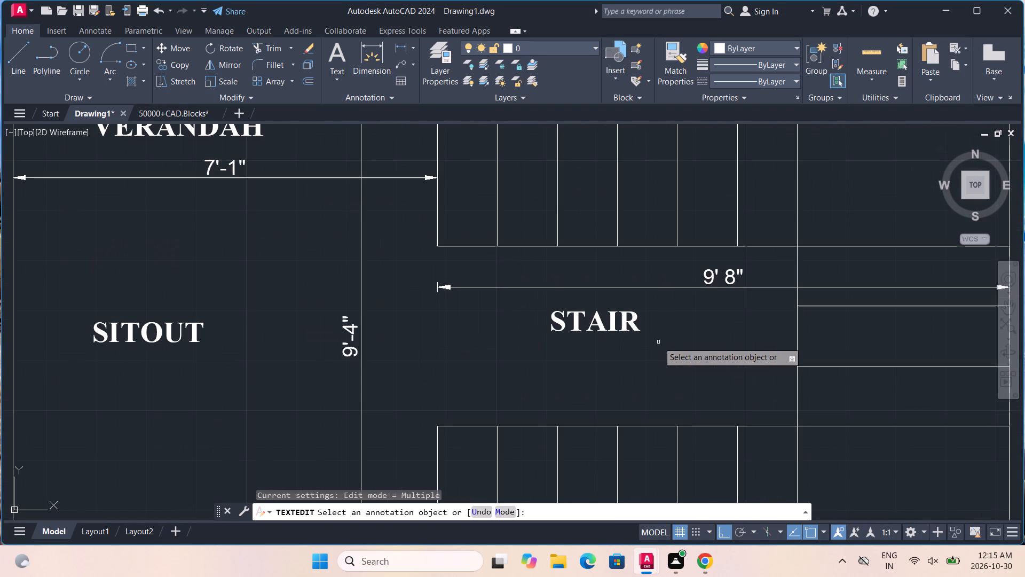
{"action": "scroll", "coordinate": [640, 329], "scroll_direction": "down", "scroll_amount": 2}
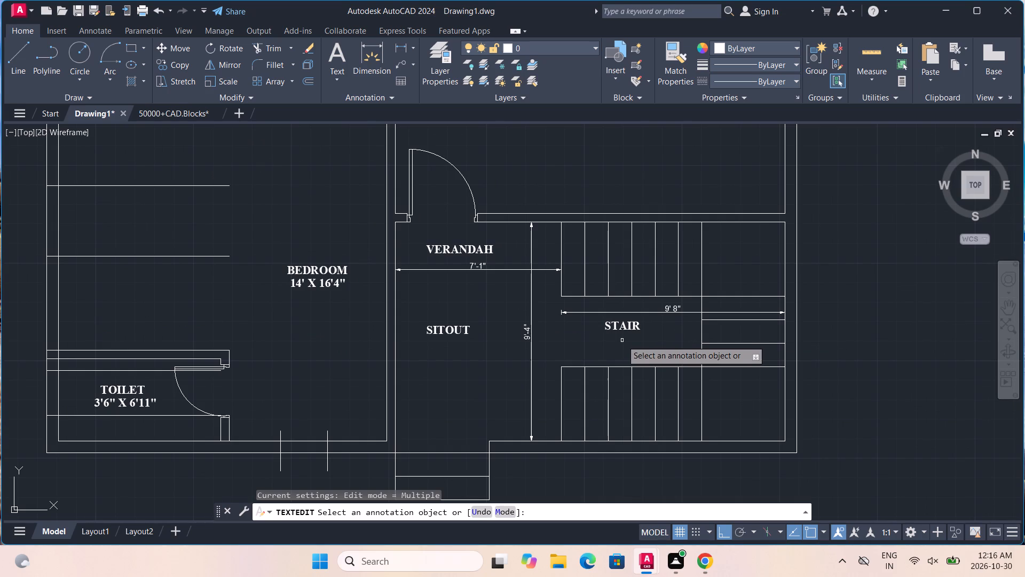
{"action": "middle_click_drag", "start_coordinate": [618, 341], "coordinate": [622, 385]}
{"action": "scroll", "coordinate": [622, 385], "scroll_direction": "down", "scroll_amount": 2}
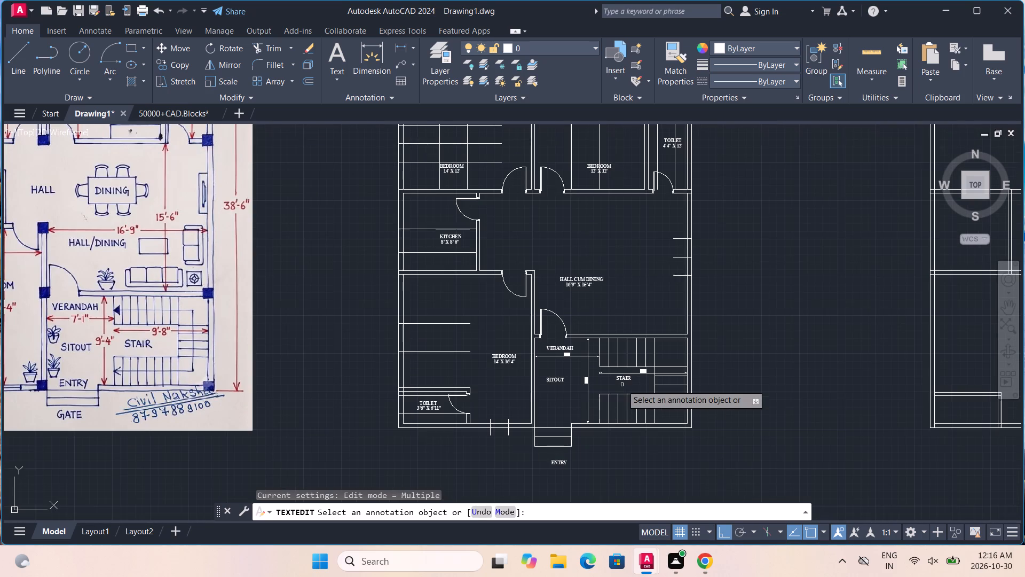
{"action": "middle_click_drag", "start_coordinate": [655, 291], "coordinate": [629, 350]}
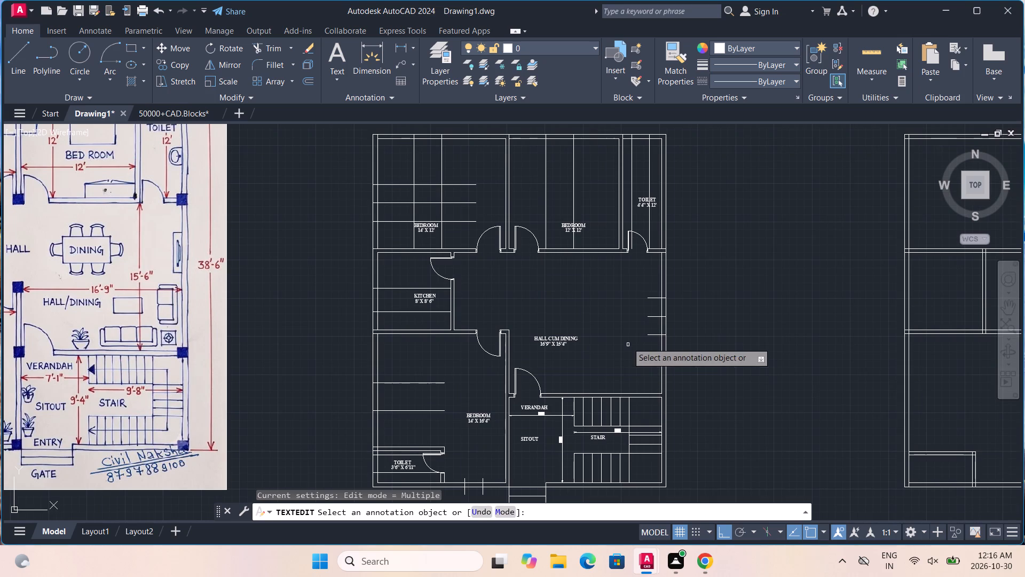
{"action": "scroll", "coordinate": [566, 325], "scroll_direction": "up", "scroll_amount": 2}
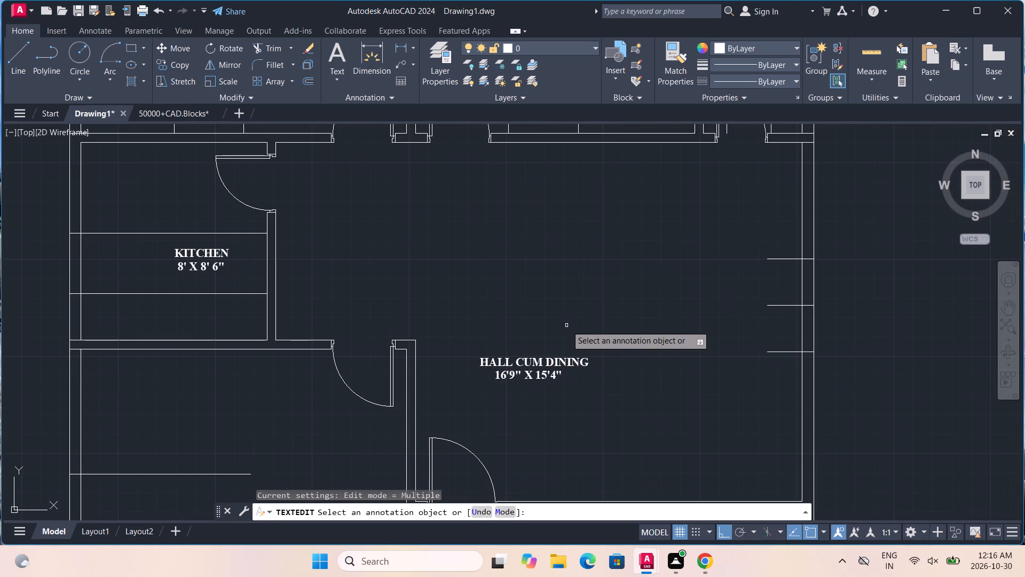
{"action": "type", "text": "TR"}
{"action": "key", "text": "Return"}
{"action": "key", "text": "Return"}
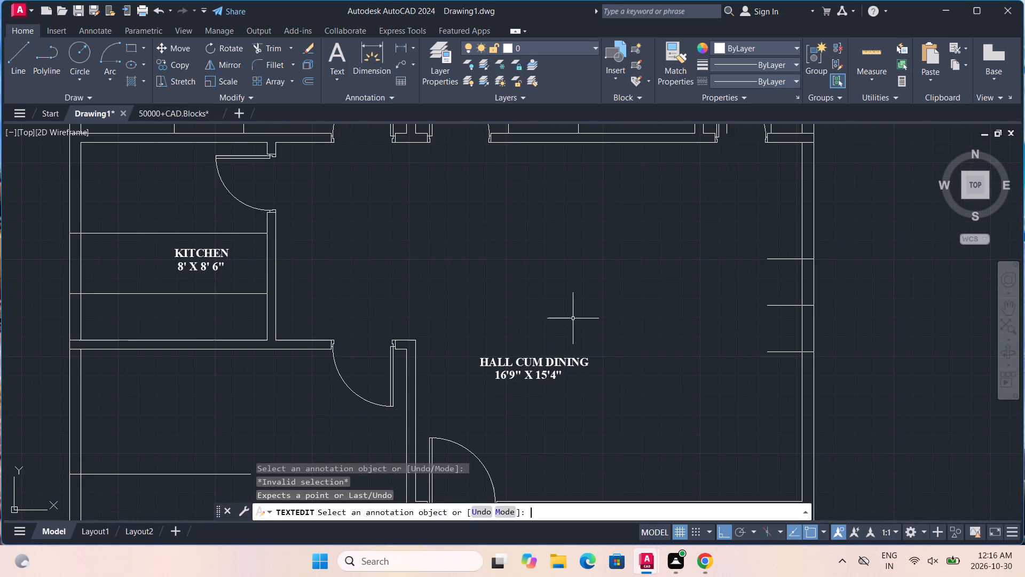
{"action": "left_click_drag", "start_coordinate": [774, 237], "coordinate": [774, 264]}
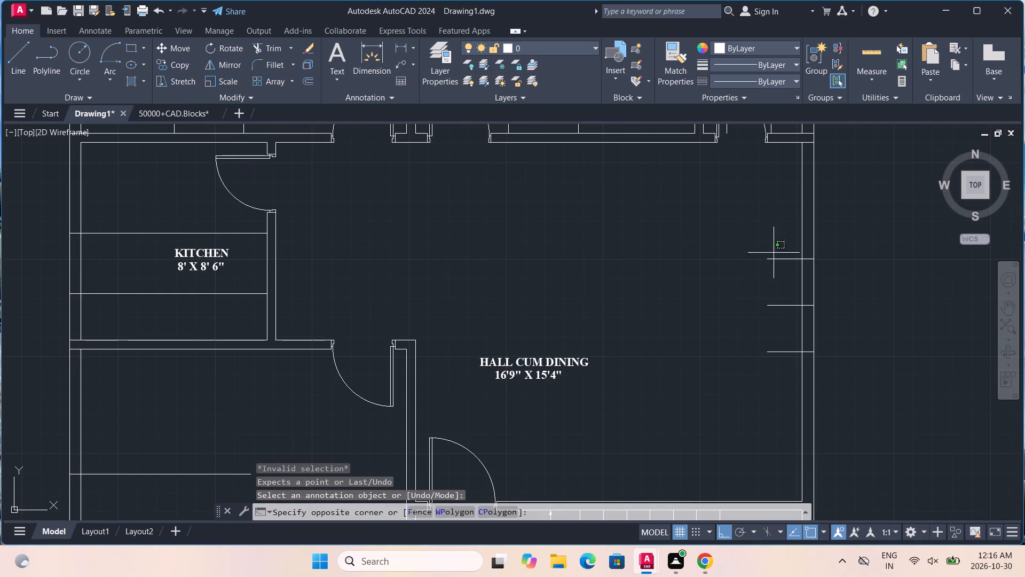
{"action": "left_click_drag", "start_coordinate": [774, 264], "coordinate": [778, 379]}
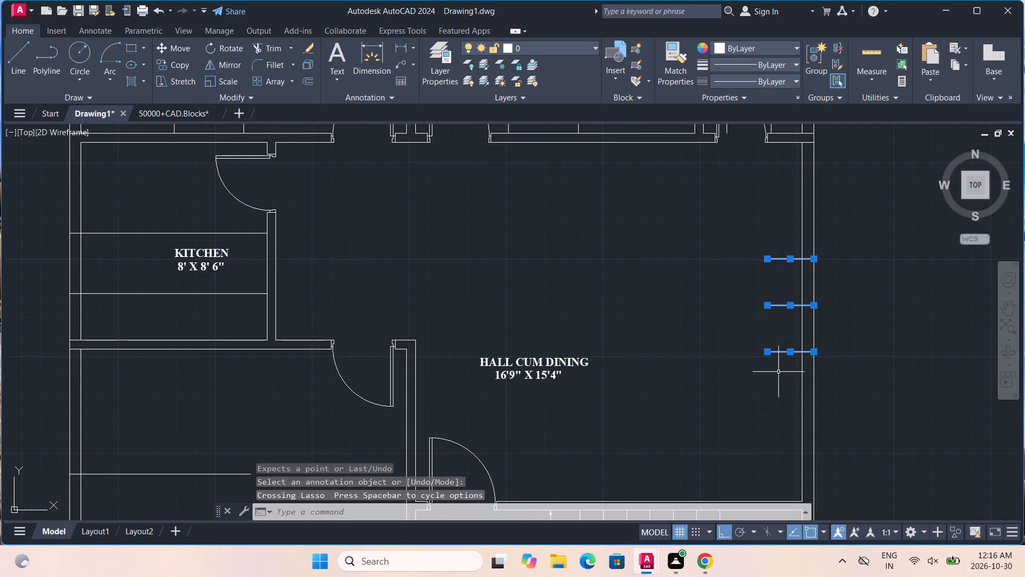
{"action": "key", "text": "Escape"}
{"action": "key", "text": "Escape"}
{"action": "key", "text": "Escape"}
Trim the three window lines on the HALL CUM DINING outer wall back to the wall's inner face.
{"action": "type", "text": "TR"}
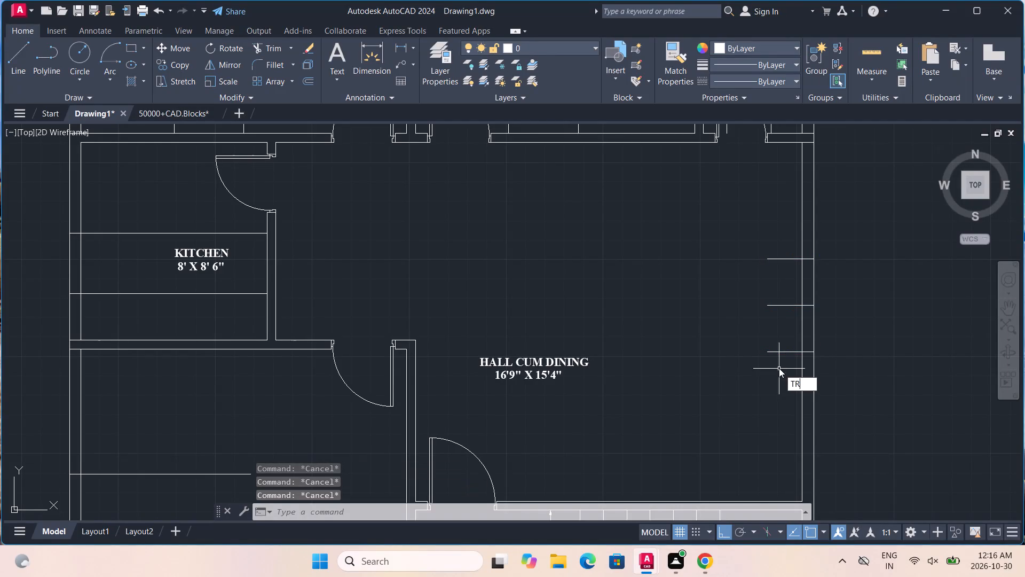
{"action": "key", "text": "Return"}
{"action": "key", "text": "Return"}
{"action": "left_click_drag", "start_coordinate": [779, 244], "coordinate": [788, 383]}
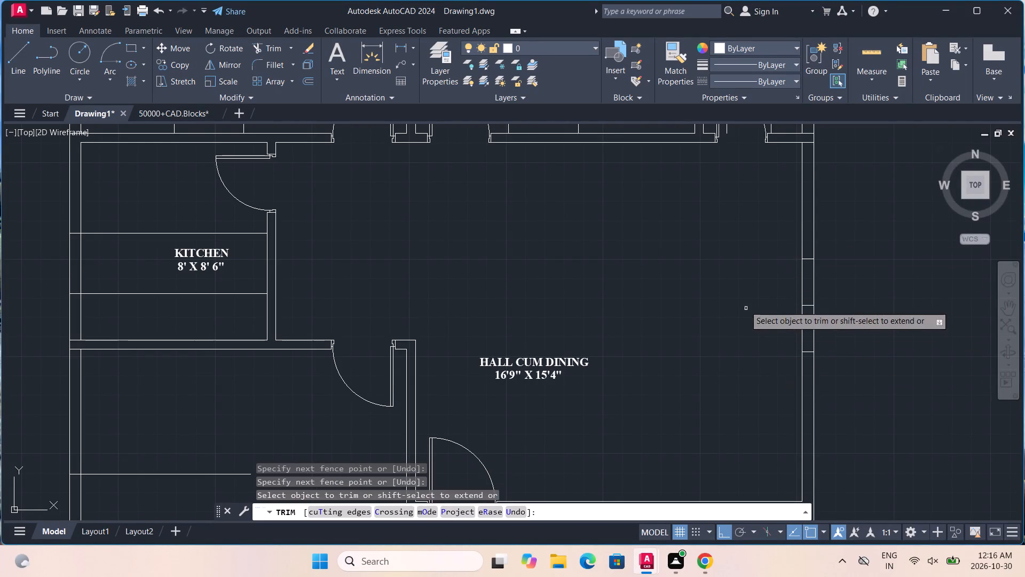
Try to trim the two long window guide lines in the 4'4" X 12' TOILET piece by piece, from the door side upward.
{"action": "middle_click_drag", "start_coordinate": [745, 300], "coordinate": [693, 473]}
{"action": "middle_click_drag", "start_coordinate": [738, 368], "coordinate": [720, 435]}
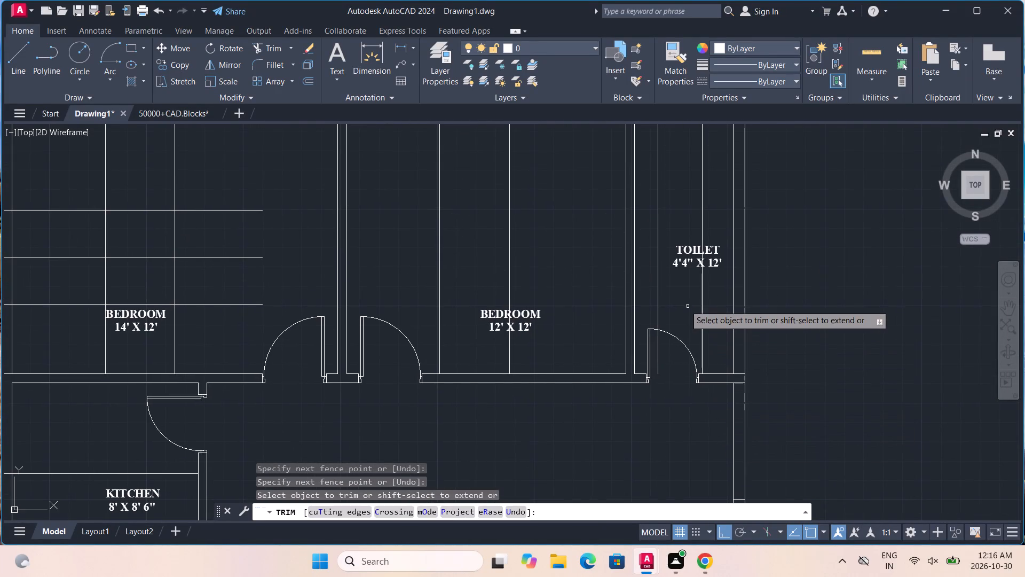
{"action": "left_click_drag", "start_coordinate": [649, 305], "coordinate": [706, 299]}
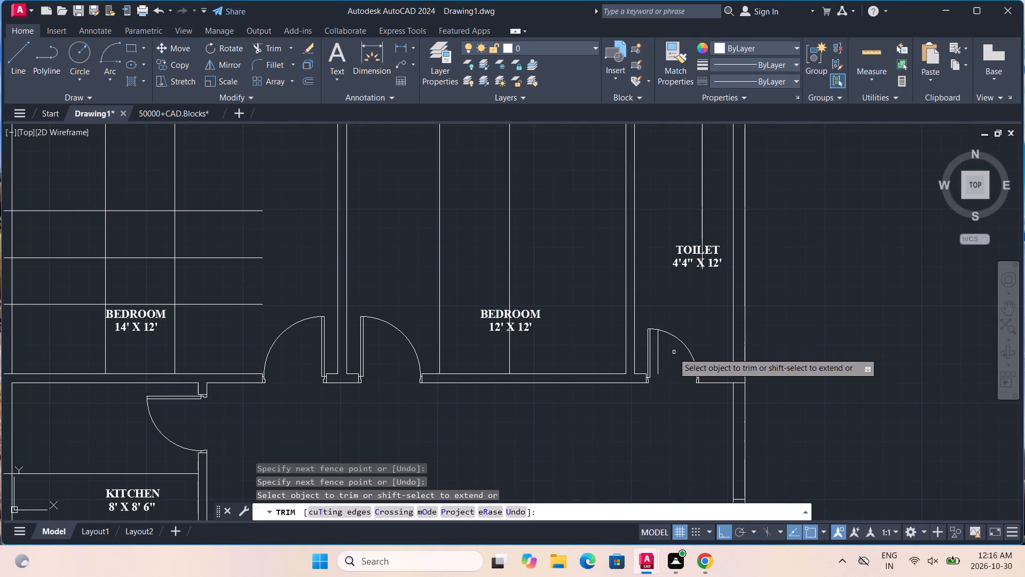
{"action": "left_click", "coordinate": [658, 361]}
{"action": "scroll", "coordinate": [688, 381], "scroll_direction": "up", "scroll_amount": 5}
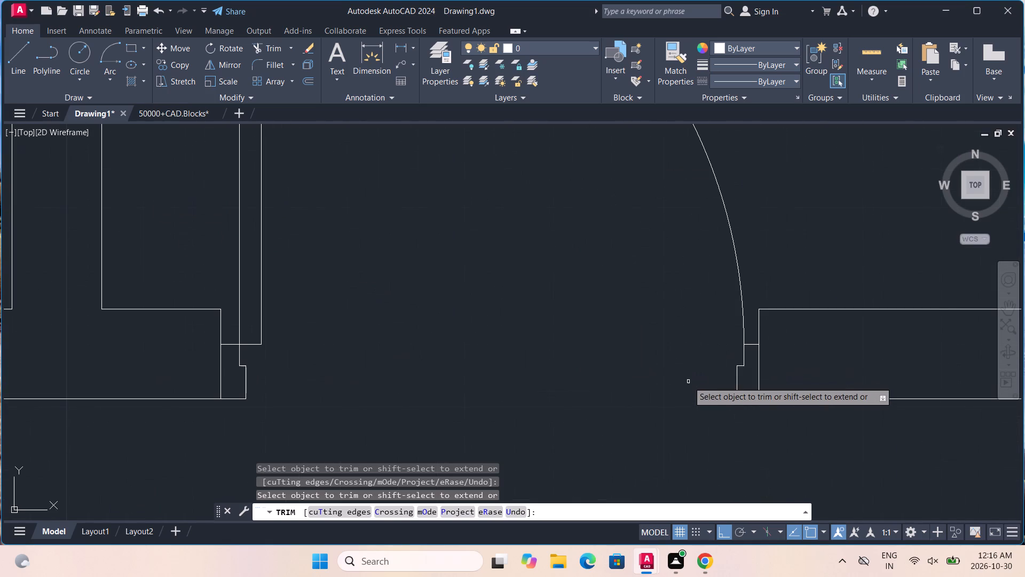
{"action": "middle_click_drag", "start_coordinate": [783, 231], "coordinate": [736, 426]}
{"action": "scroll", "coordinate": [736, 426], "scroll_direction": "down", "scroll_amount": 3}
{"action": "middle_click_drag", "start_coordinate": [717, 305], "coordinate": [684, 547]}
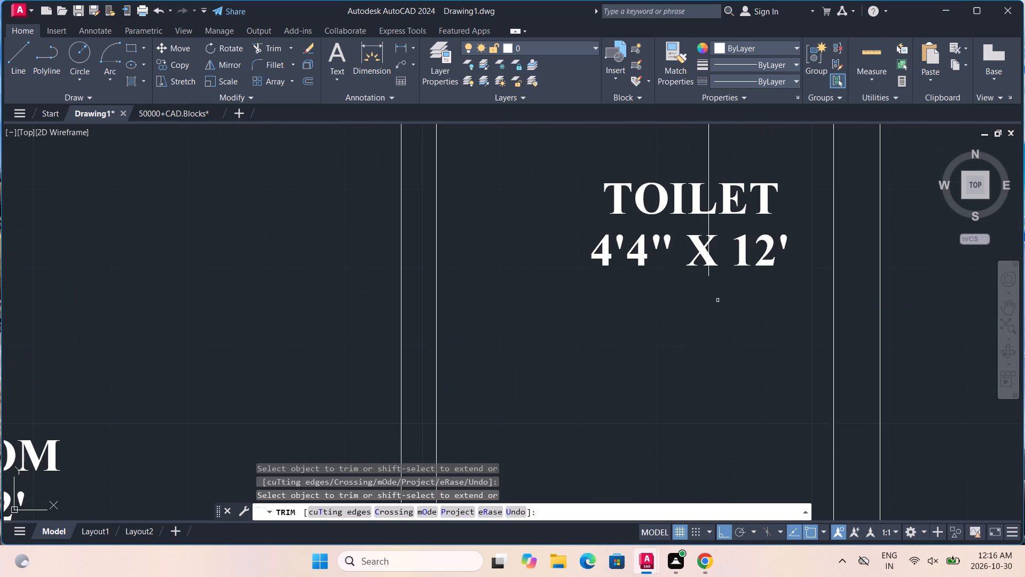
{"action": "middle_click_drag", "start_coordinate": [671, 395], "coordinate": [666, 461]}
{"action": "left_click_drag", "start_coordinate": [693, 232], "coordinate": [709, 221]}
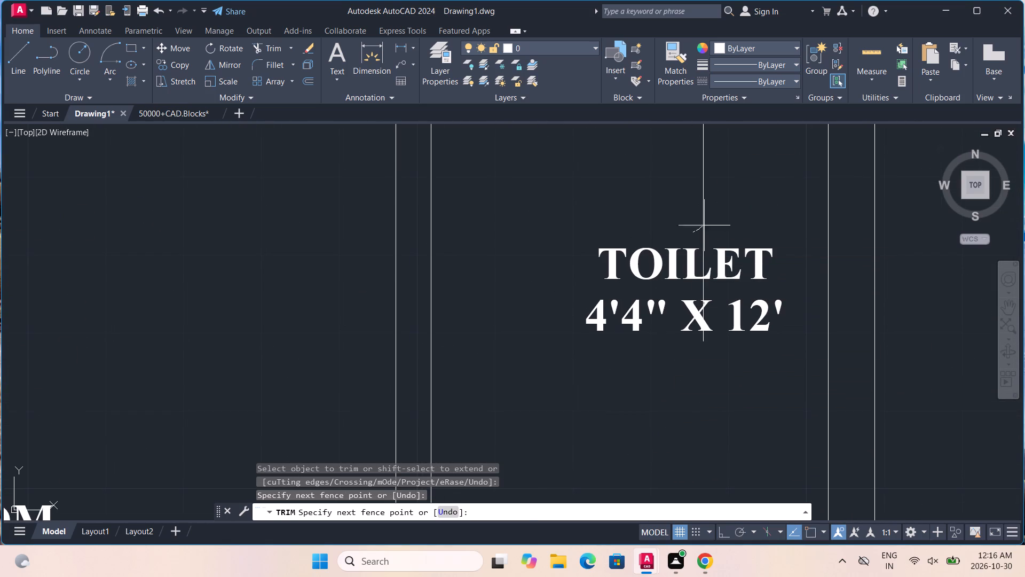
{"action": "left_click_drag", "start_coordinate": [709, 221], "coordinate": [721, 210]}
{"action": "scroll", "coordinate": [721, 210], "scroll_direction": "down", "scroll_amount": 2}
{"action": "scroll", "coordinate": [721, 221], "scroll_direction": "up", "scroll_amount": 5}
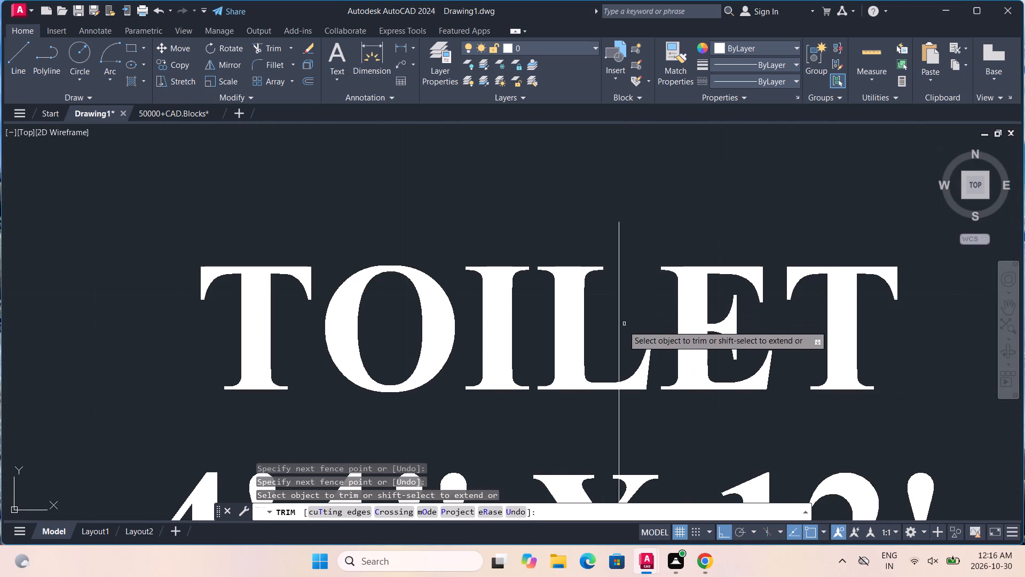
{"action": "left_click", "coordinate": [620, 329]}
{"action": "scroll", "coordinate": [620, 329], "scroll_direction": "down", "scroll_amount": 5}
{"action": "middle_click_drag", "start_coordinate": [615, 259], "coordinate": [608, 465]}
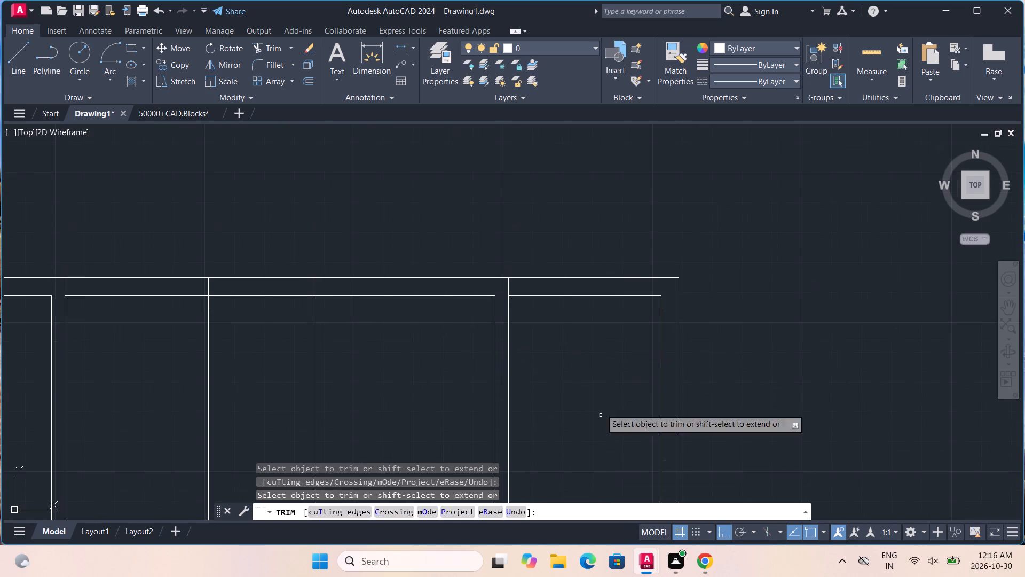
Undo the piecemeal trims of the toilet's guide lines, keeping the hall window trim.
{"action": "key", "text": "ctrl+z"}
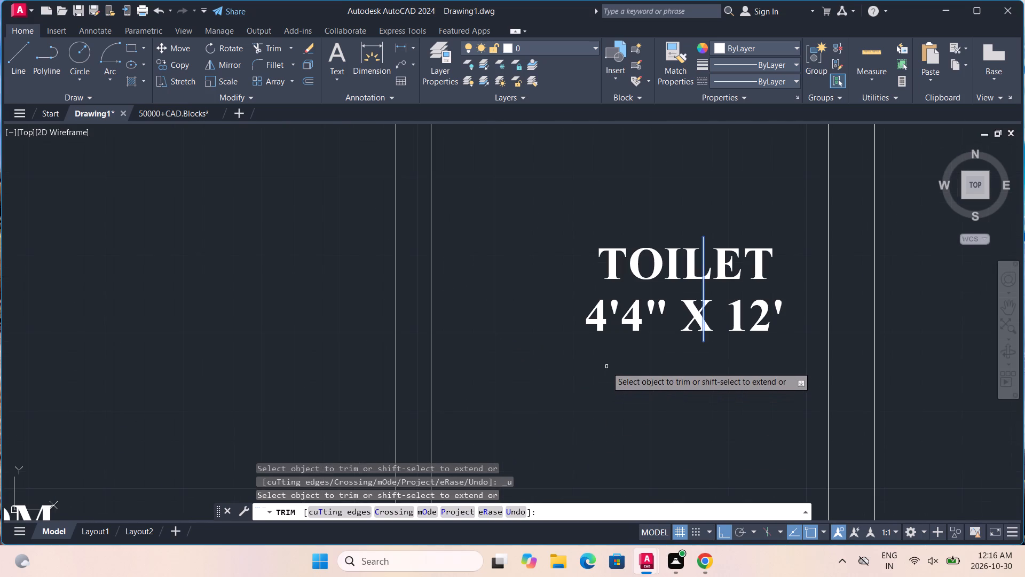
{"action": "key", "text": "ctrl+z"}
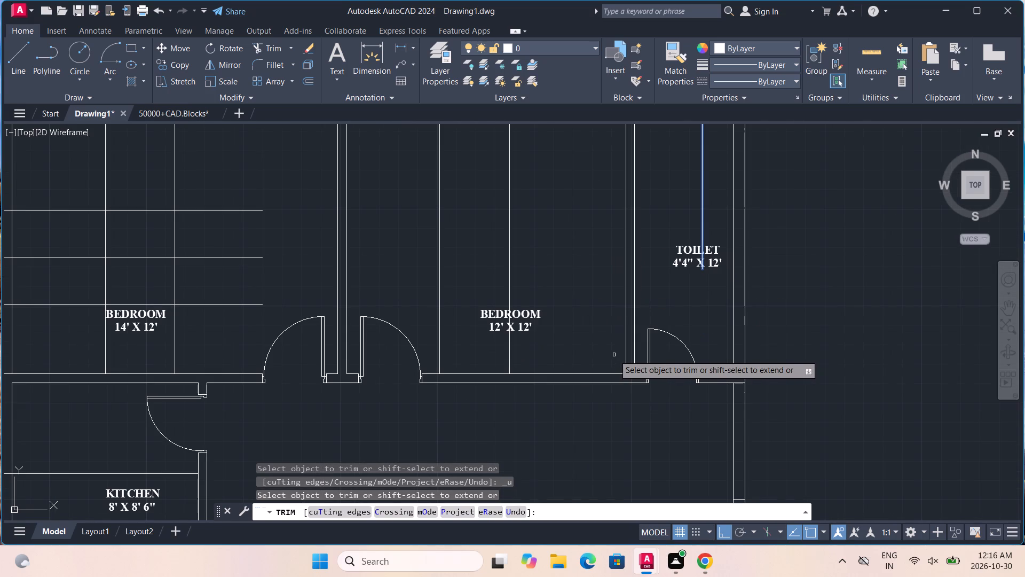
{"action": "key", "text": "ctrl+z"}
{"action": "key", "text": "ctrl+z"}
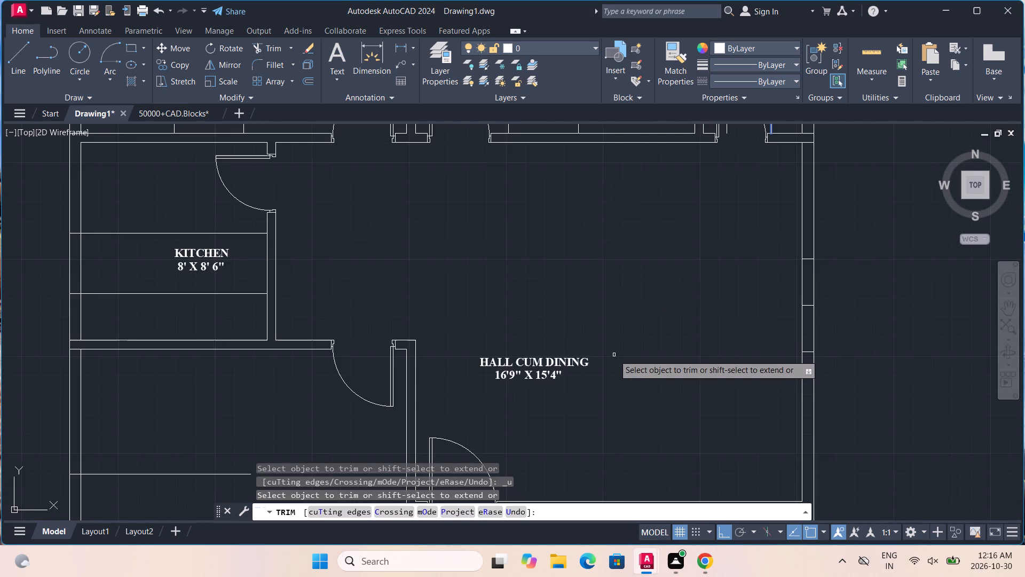
Trim both guide lines inside the 4'4" X 12' TOILET just below the outer wall, leaving only the window marks within the wall.
{"action": "middle_click_drag", "start_coordinate": [668, 306], "coordinate": [646, 498]}
{"action": "middle_click_drag", "start_coordinate": [707, 279], "coordinate": [624, 483]}
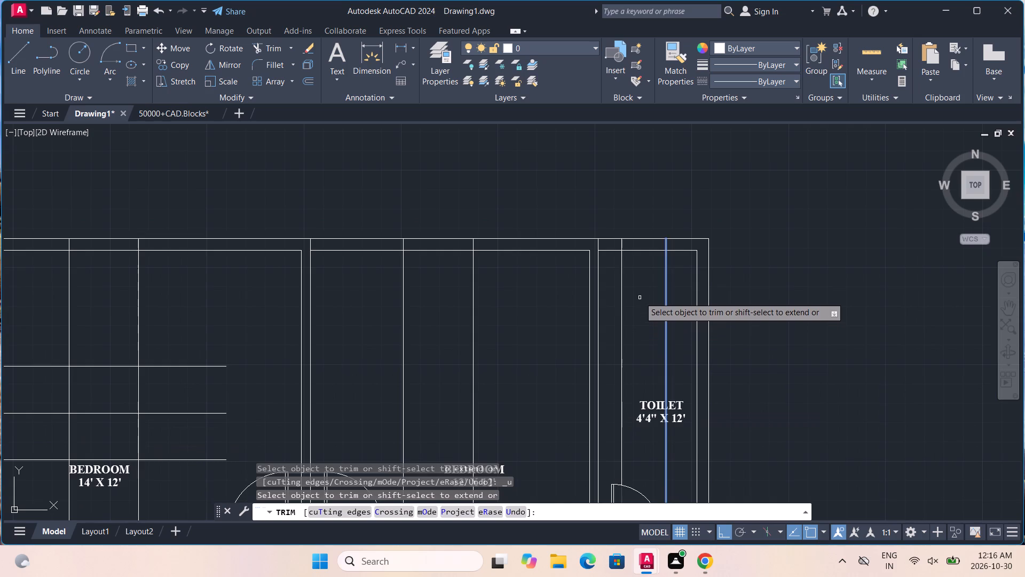
{"action": "scroll", "coordinate": [640, 297], "scroll_direction": "up", "scroll_amount": 2}
{"action": "left_click_drag", "start_coordinate": [573, 215], "coordinate": [622, 208]}
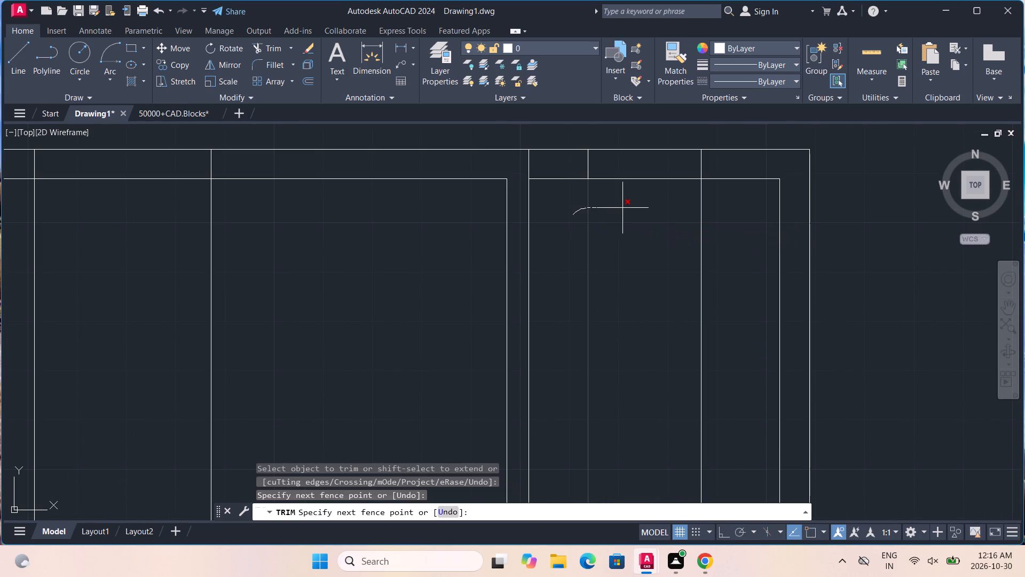
{"action": "left_click_drag", "start_coordinate": [622, 208], "coordinate": [713, 217]}
{"action": "middle_click_drag", "start_coordinate": [688, 259], "coordinate": [711, 188]}
{"action": "scroll", "coordinate": [711, 188], "scroll_direction": "down", "scroll_amount": 2}
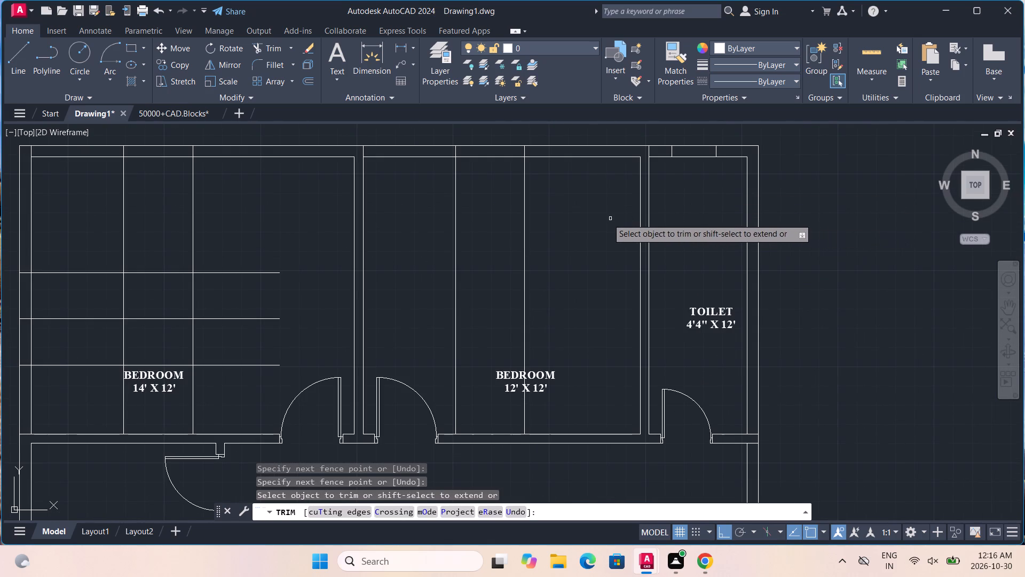
Trim both window guide lines inside the 12' X 12' BEDROOM, including the leftover pieces around its label, leaving marks within the outer wall.
{"action": "left_click_drag", "start_coordinate": [431, 195], "coordinate": [527, 193]}
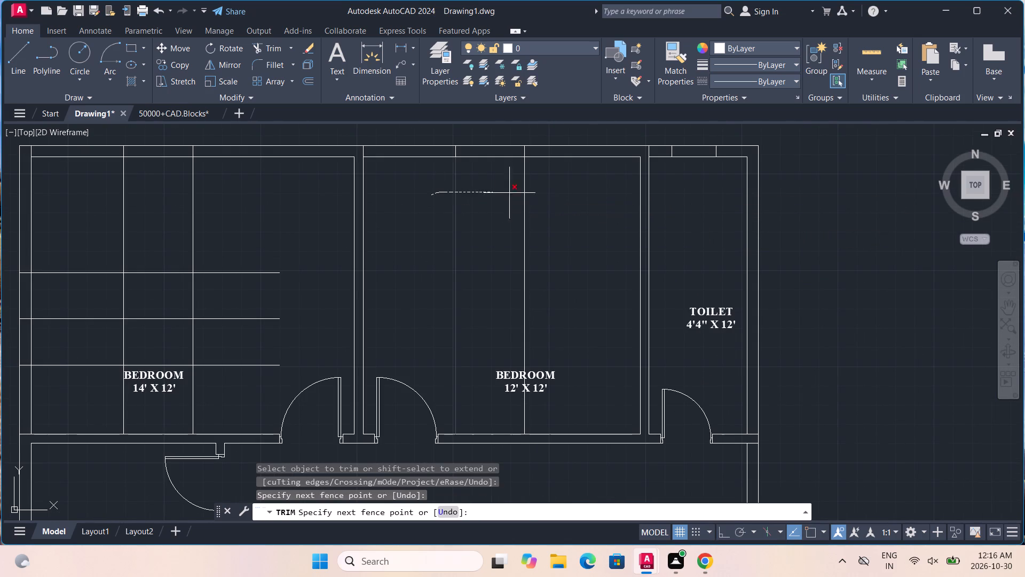
{"action": "left_click_drag", "start_coordinate": [527, 193], "coordinate": [565, 193]}
{"action": "middle_click_drag", "start_coordinate": [481, 239], "coordinate": [532, 189]}
{"action": "scroll", "coordinate": [604, 351], "scroll_direction": "up", "scroll_amount": 3}
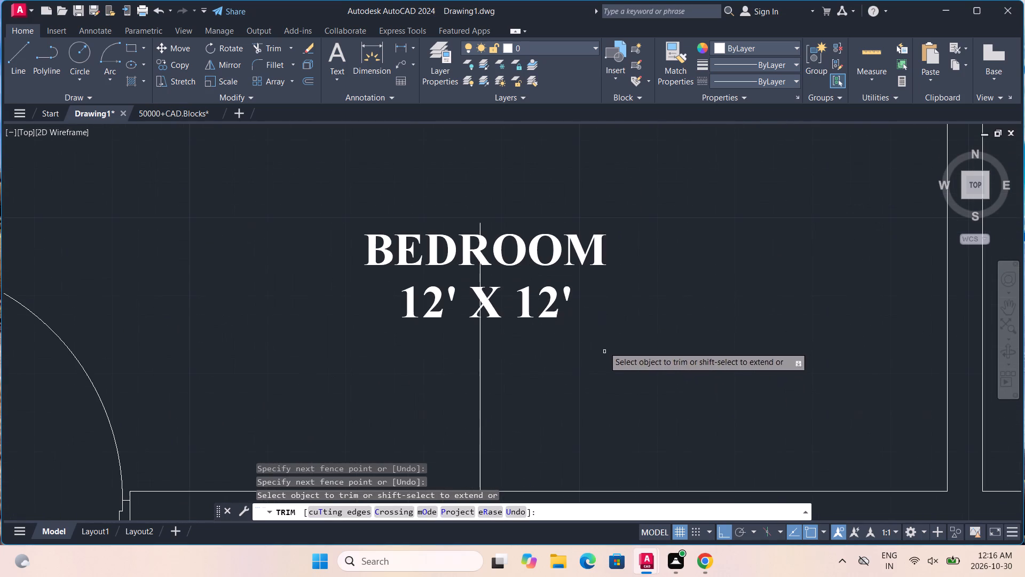
{"action": "left_click_drag", "start_coordinate": [439, 360], "coordinate": [565, 350]}
{"action": "scroll", "coordinate": [565, 350], "scroll_direction": "down", "scroll_amount": 2}
{"action": "scroll", "coordinate": [549, 330], "scroll_direction": "up", "scroll_amount": 4}
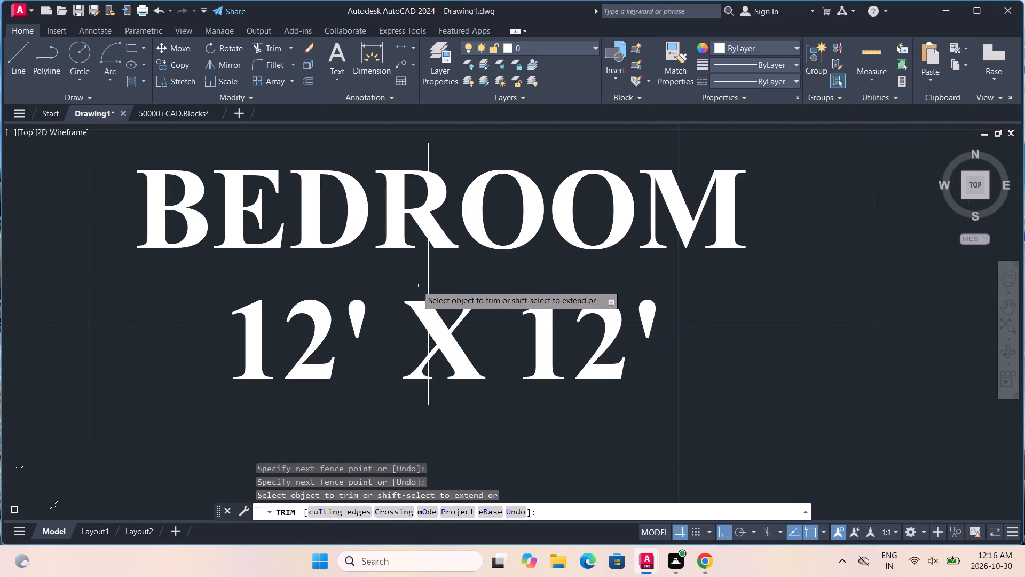
{"action": "left_click_drag", "start_coordinate": [415, 285], "coordinate": [456, 266]}
Trim away all vertical and horizontal window guide lines inside the 14' X 12' BEDROOM, keeping only the marks within its two outer walls.
{"action": "scroll", "coordinate": [456, 266], "scroll_direction": "down", "scroll_amount": 8}
{"action": "middle_click_drag", "start_coordinate": [426, 263], "coordinate": [566, 279]}
{"action": "scroll", "coordinate": [442, 251], "scroll_direction": "up", "scroll_amount": 2}
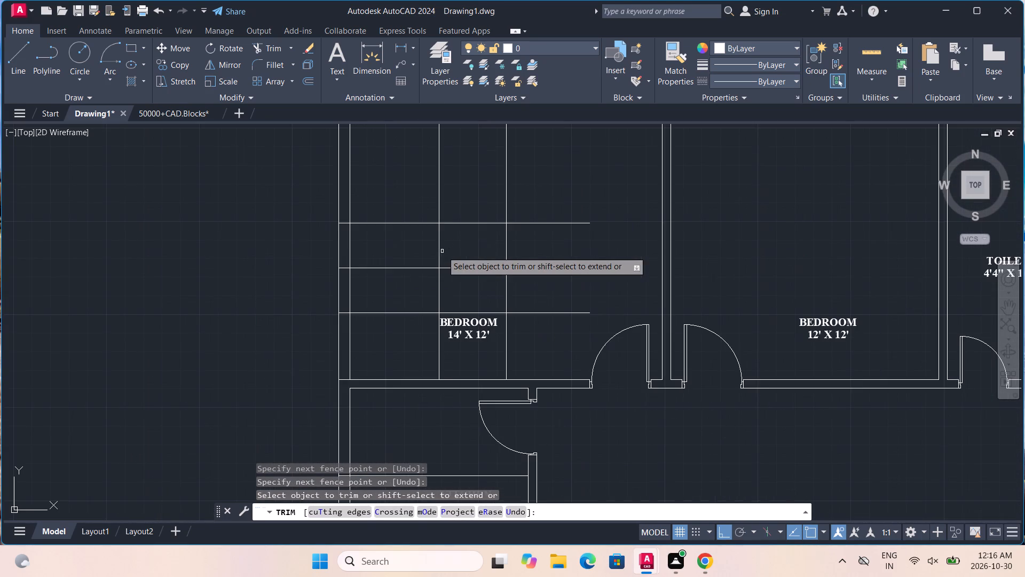
{"action": "middle_click_drag", "start_coordinate": [462, 229], "coordinate": [460, 304]}
{"action": "left_click_drag", "start_coordinate": [408, 244], "coordinate": [522, 239]}
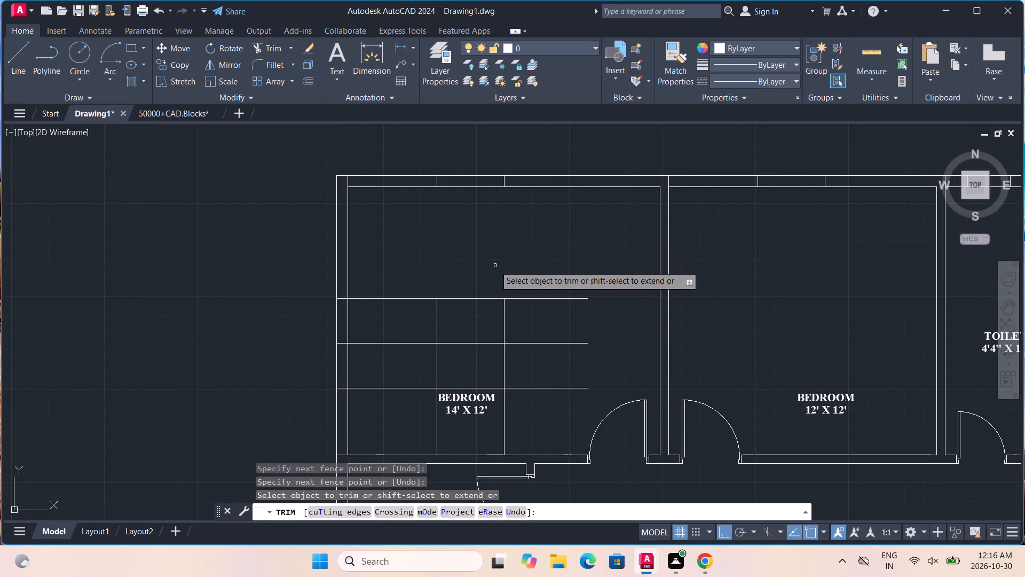
{"action": "left_click_drag", "start_coordinate": [477, 278], "coordinate": [506, 393]}
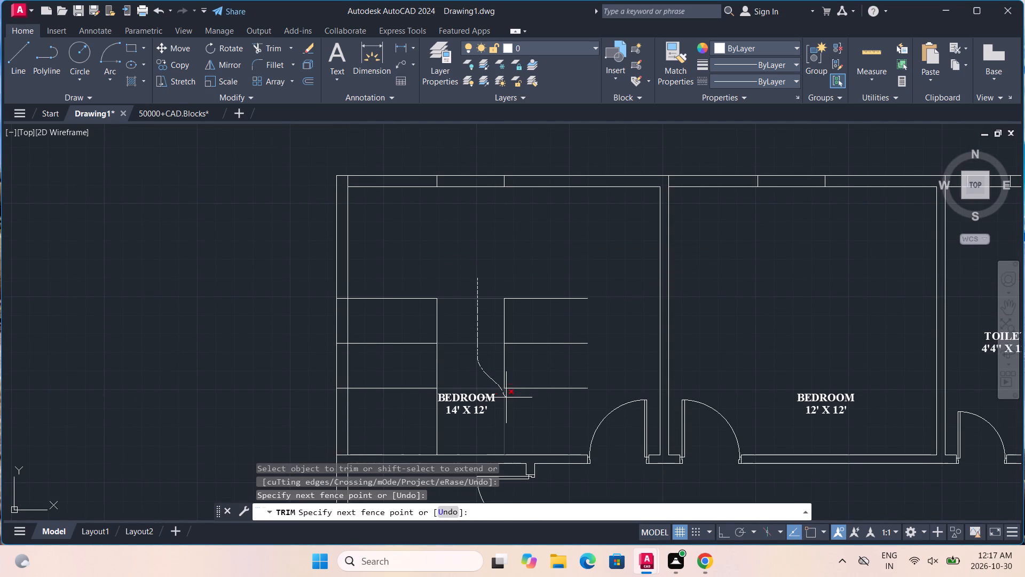
{"action": "left_click_drag", "start_coordinate": [506, 393], "coordinate": [506, 387]}
{"action": "left_click_drag", "start_coordinate": [398, 284], "coordinate": [399, 404]}
{"action": "left_click_drag", "start_coordinate": [405, 376], "coordinate": [462, 350]}
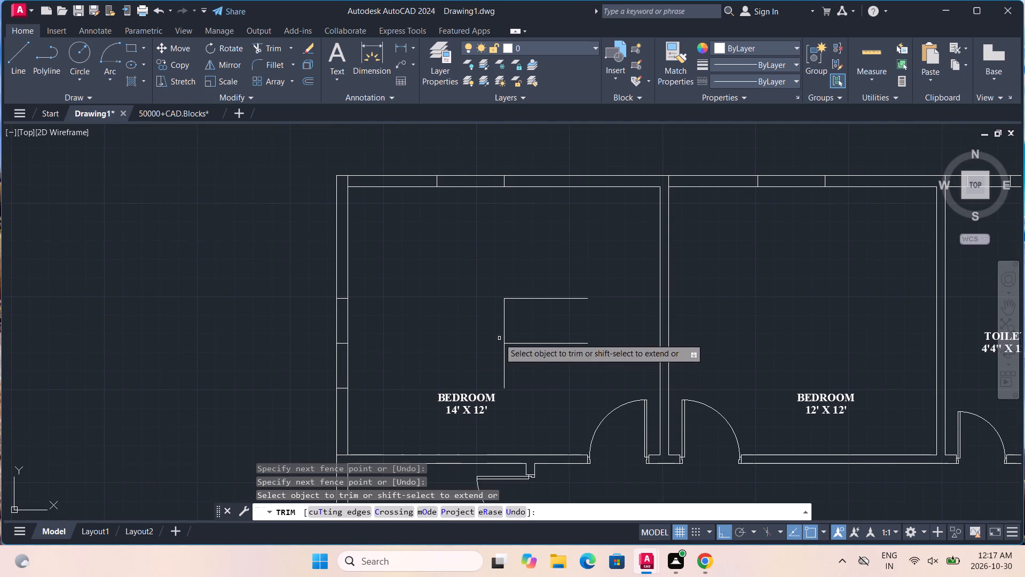
{"action": "left_click_drag", "start_coordinate": [499, 338], "coordinate": [537, 315]}
{"action": "left_click_drag", "start_coordinate": [495, 362], "coordinate": [527, 337]}
{"action": "left_click_drag", "start_coordinate": [545, 291], "coordinate": [541, 324]}
Trim the two horizontal window guide lines inside the KITCHEN back to the outer wall's inner face.
{"action": "scroll", "coordinate": [541, 324], "scroll_direction": "down", "scroll_amount": 2}
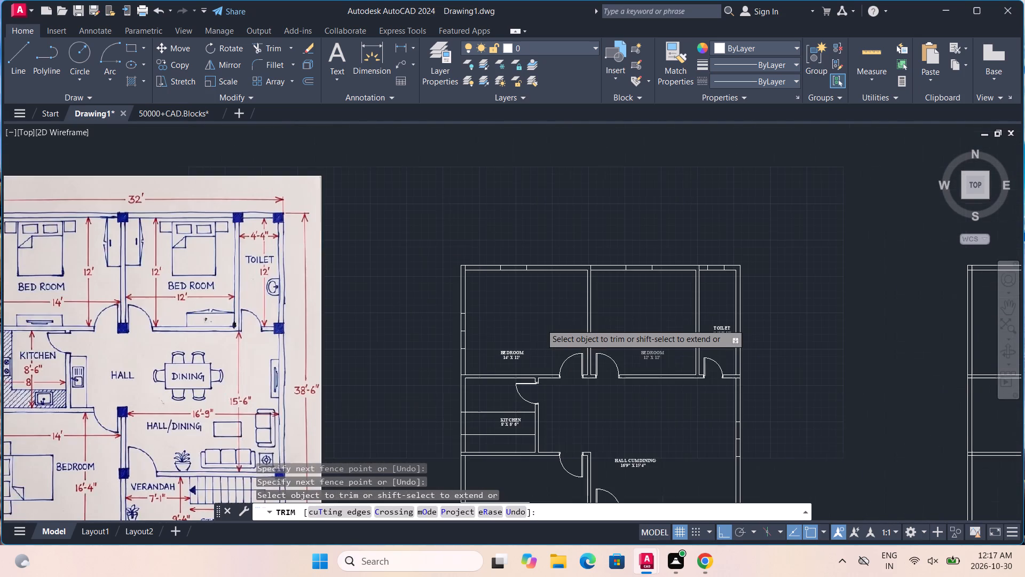
{"action": "middle_click_drag", "start_coordinate": [529, 358], "coordinate": [557, 229]}
{"action": "scroll", "coordinate": [525, 313], "scroll_direction": "up", "scroll_amount": 3}
{"action": "left_click_drag", "start_coordinate": [485, 172], "coordinate": [485, 294]}
Trim the horizontal window guide lines inside the 14' X 16'4" BEDROOM back to the outer wall's inner face.
{"action": "scroll", "coordinate": [485, 294], "scroll_direction": "down", "scroll_amount": 3}
{"action": "middle_click_drag", "start_coordinate": [489, 347], "coordinate": [491, 285]}
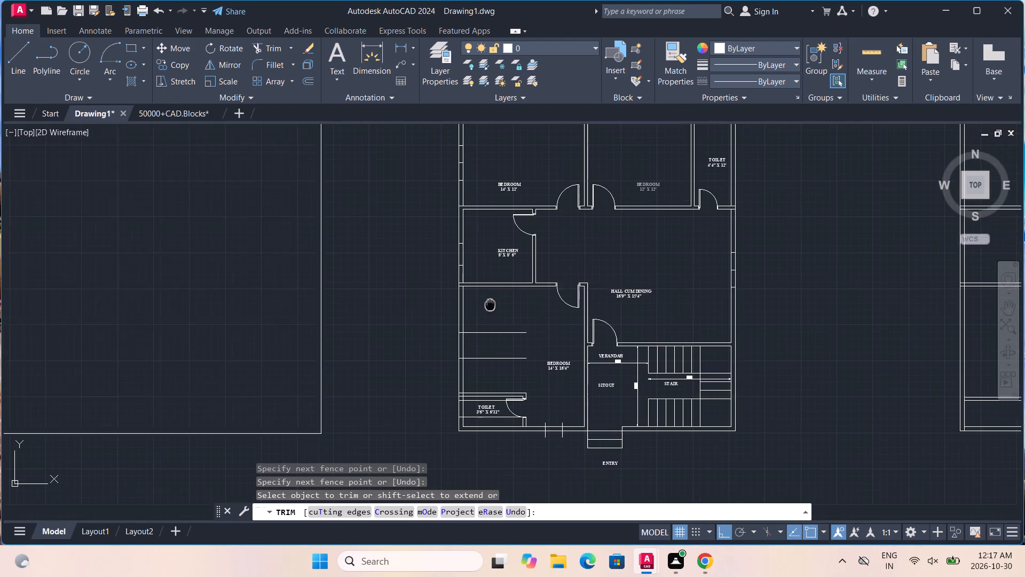
{"action": "middle_click_drag", "start_coordinate": [491, 285], "coordinate": [492, 271]}
{"action": "scroll", "coordinate": [492, 270], "scroll_direction": "up", "scroll_amount": 3}
{"action": "left_click_drag", "start_coordinate": [468, 292], "coordinate": [458, 437]}
Trim both window guide lines inside the 3'6" X 6'11" TOILET, including the leftover pieces beside the door, leaving marks within the outer wall.
{"action": "scroll", "coordinate": [485, 354], "scroll_direction": "down", "scroll_amount": 2}
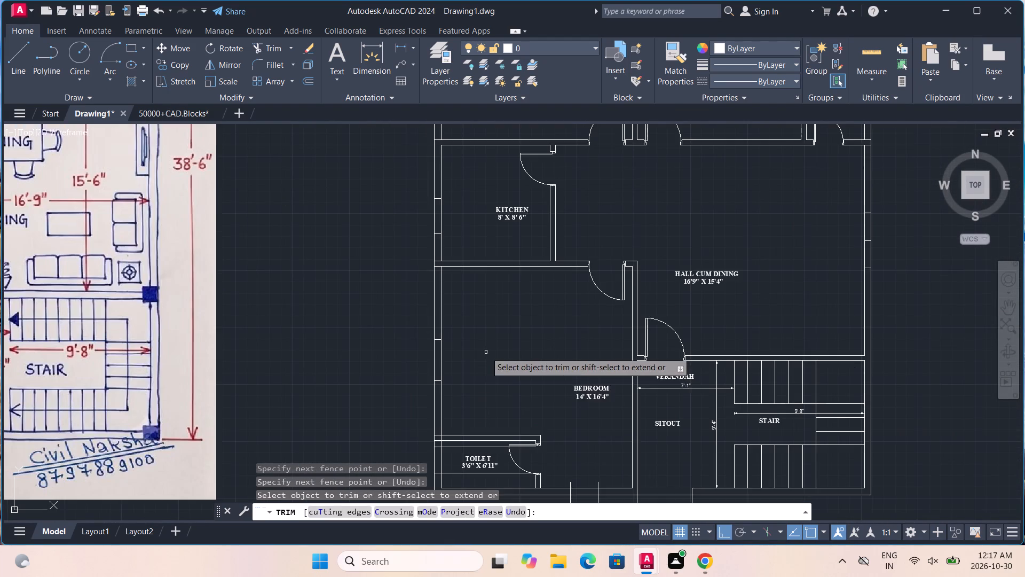
{"action": "middle_click_drag", "start_coordinate": [492, 372], "coordinate": [516, 258]}
{"action": "scroll", "coordinate": [519, 353], "scroll_direction": "up", "scroll_amount": 4}
{"action": "left_click_drag", "start_coordinate": [535, 220], "coordinate": [581, 347]}
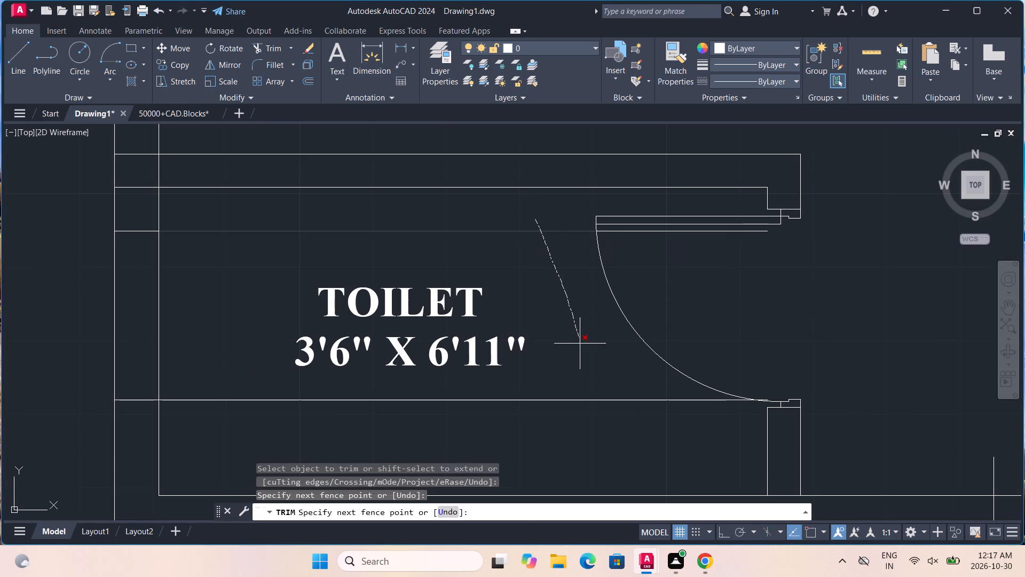
{"action": "left_click_drag", "start_coordinate": [581, 347], "coordinate": [582, 411]}
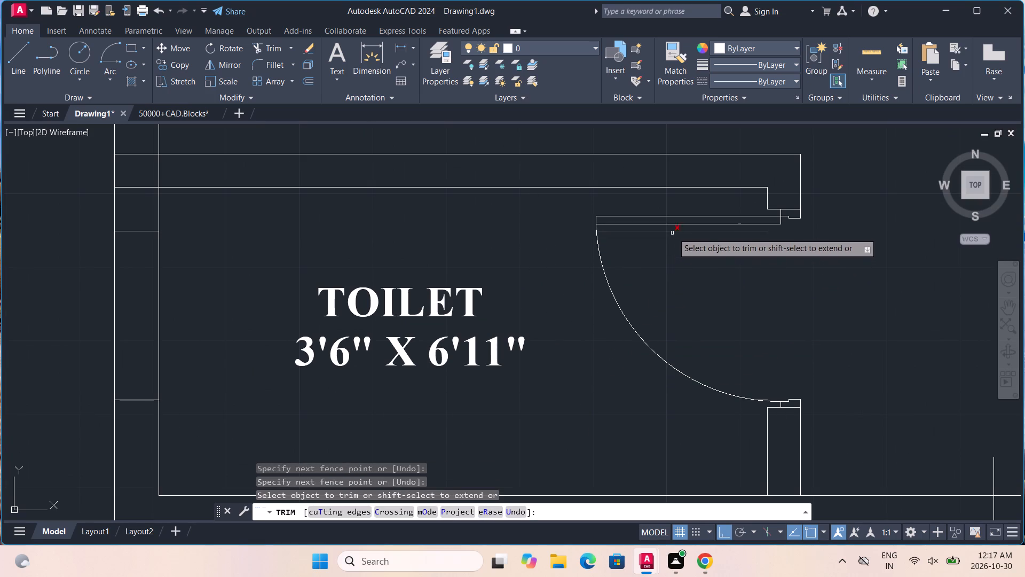
{"action": "left_click", "coordinate": [673, 232]}
{"action": "scroll", "coordinate": [747, 410], "scroll_direction": "up", "scroll_amount": 4}
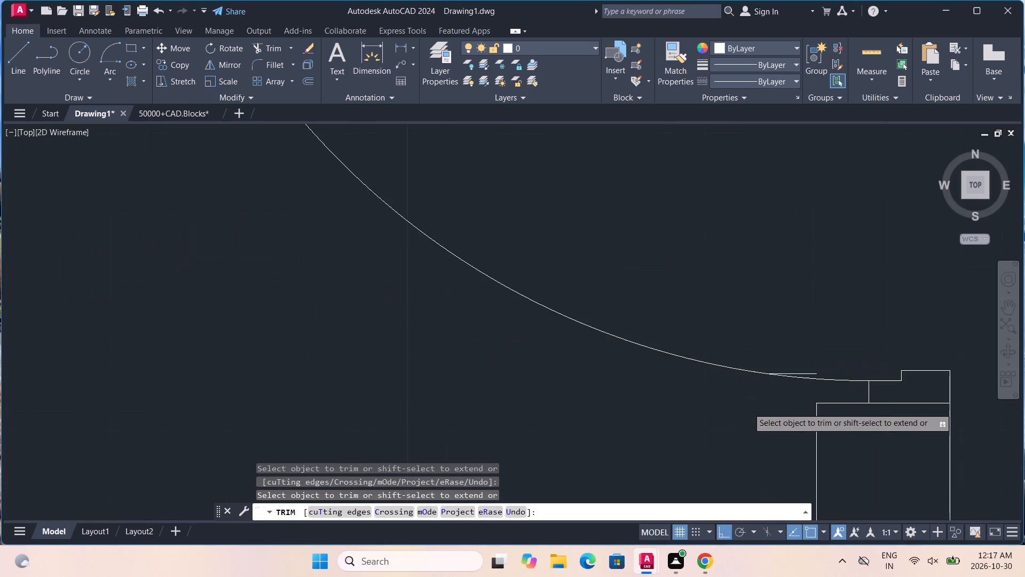
{"action": "left_click", "coordinate": [817, 354]}
Trim the overlapping lines where the 3'6" X 6'11" TOILET's upper partition meets the outer wall, opening the wall junction.
{"action": "scroll", "coordinate": [817, 354], "scroll_direction": "down", "scroll_amount": 6}
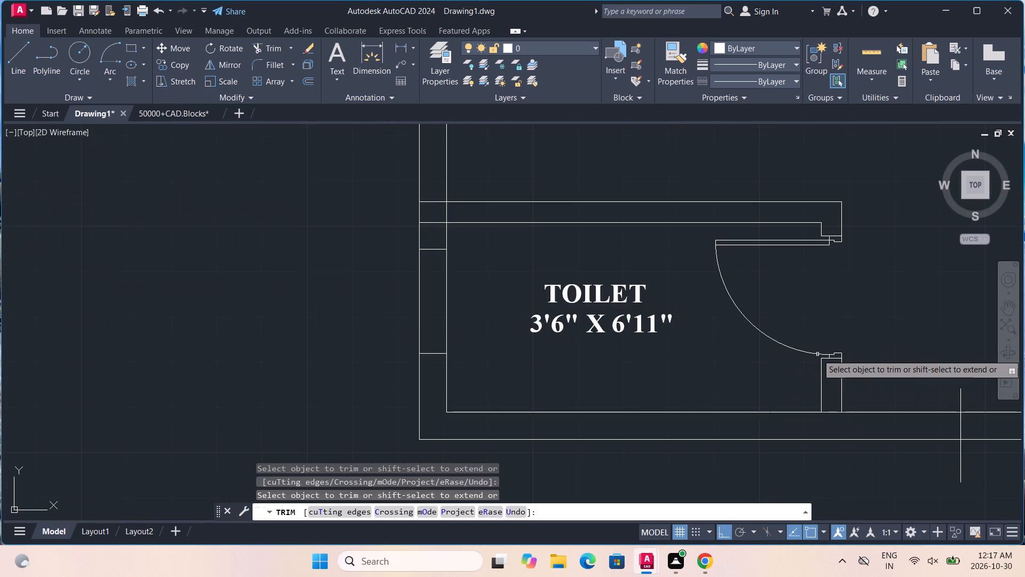
{"action": "scroll", "coordinate": [589, 370], "scroll_direction": "down", "scroll_amount": 3}
{"action": "scroll", "coordinate": [546, 344], "scroll_direction": "up", "scroll_amount": 5}
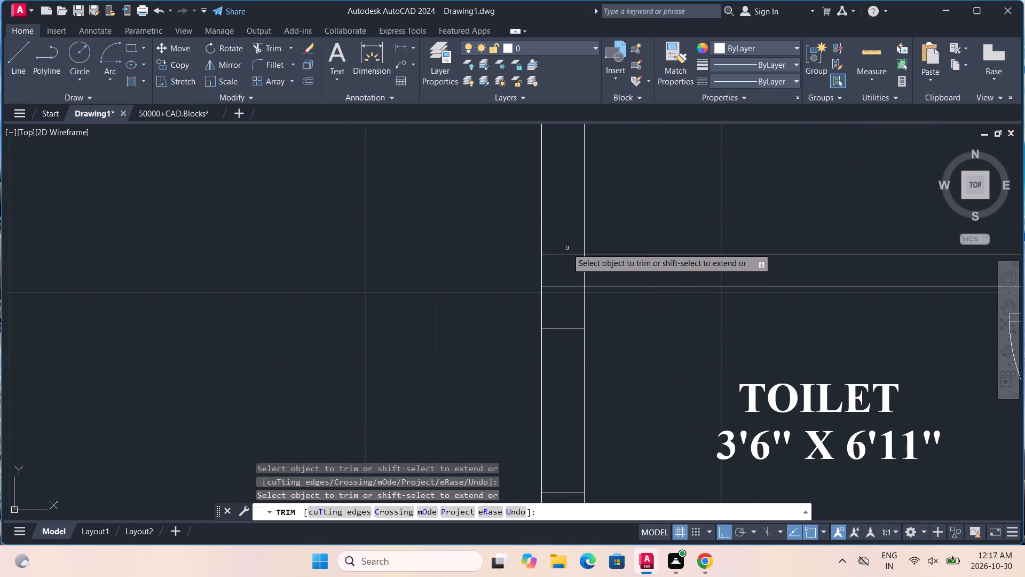
{"action": "scroll", "coordinate": [578, 306], "scroll_direction": "down", "scroll_amount": 1}
{"action": "left_click_drag", "start_coordinate": [573, 303], "coordinate": [573, 280]}
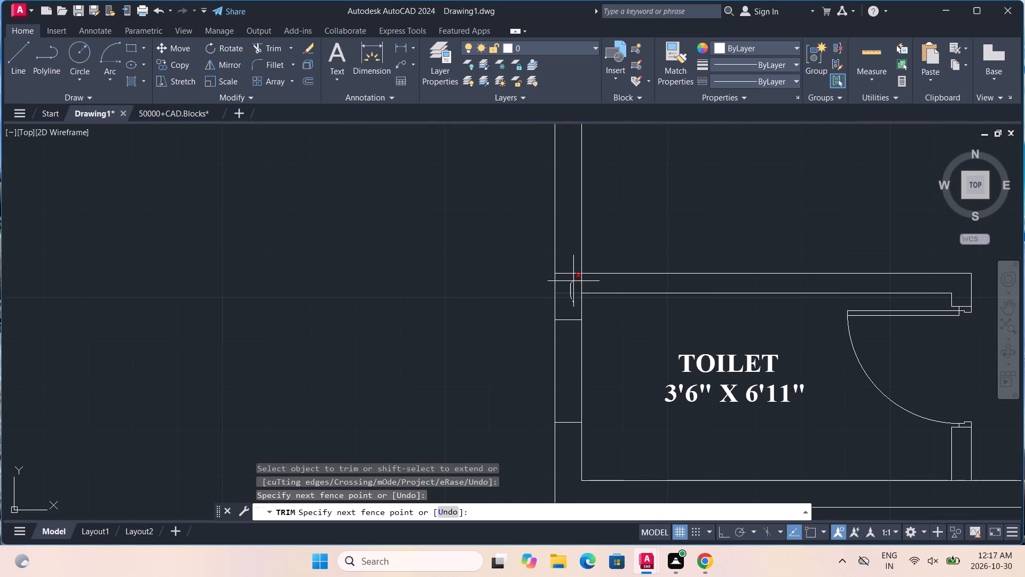
{"action": "left_click_drag", "start_coordinate": [573, 280], "coordinate": [594, 283]}
{"action": "scroll", "coordinate": [594, 283], "scroll_direction": "down", "scroll_amount": 3}
{"action": "scroll", "coordinate": [592, 283], "scroll_direction": "up", "scroll_amount": 4}
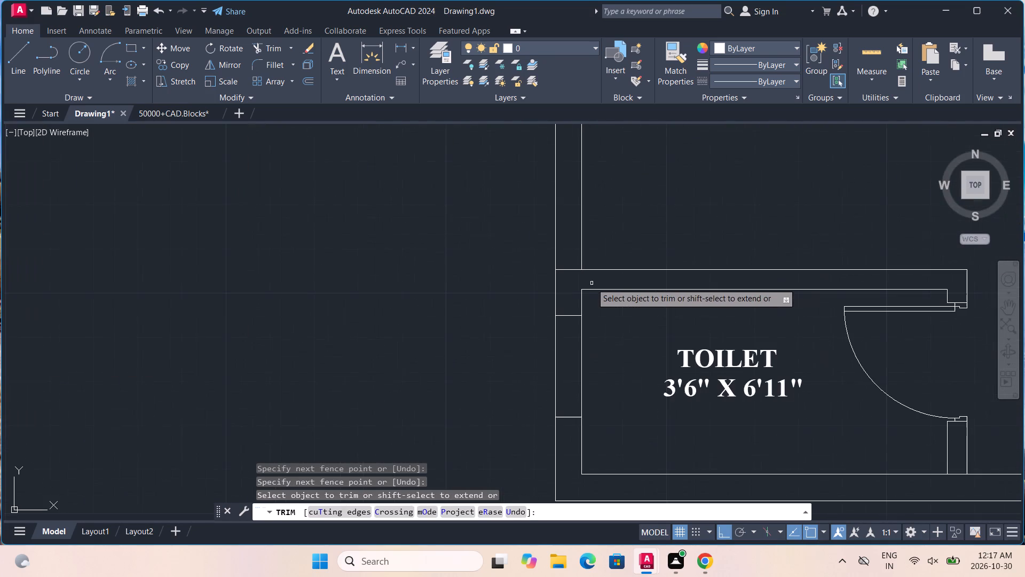
{"action": "left_click_drag", "start_coordinate": [573, 281], "coordinate": [567, 246]}
Trim the two window lines on the 14' X 16'4" BEDROOM's lower outer wall to both wall faces.
{"action": "scroll", "coordinate": [567, 246], "scroll_direction": "down", "scroll_amount": 2}
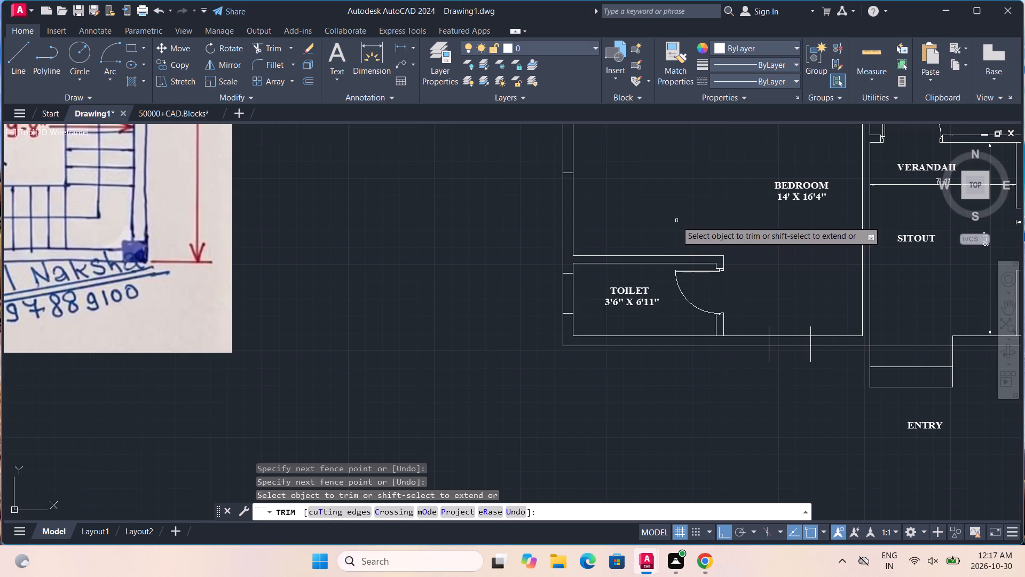
{"action": "middle_click_drag", "start_coordinate": [676, 219], "coordinate": [676, 331]}
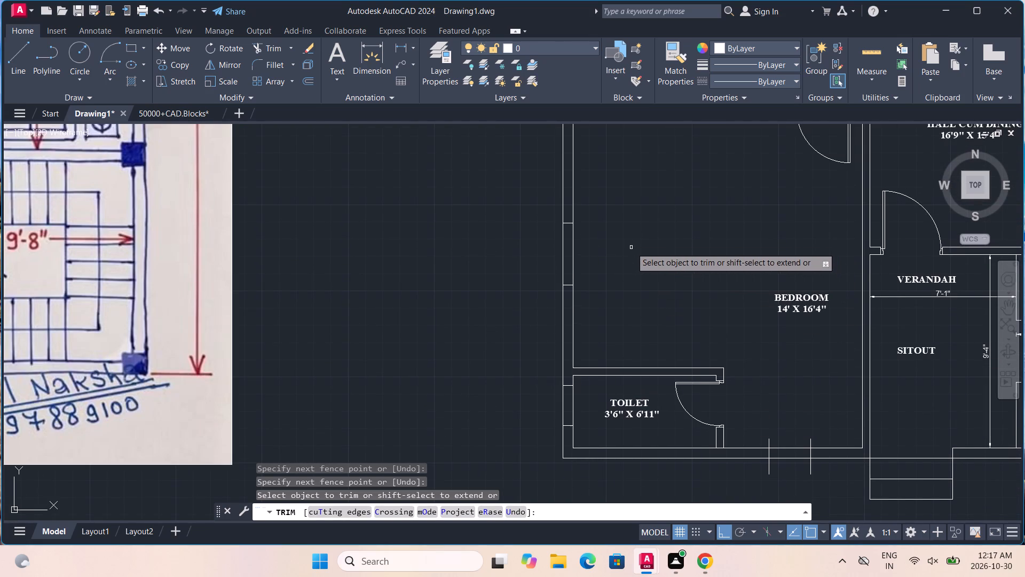
{"action": "middle_click_drag", "start_coordinate": [820, 475], "coordinate": [761, 379]}
{"action": "scroll", "coordinate": [744, 387], "scroll_direction": "up", "scroll_amount": 3}
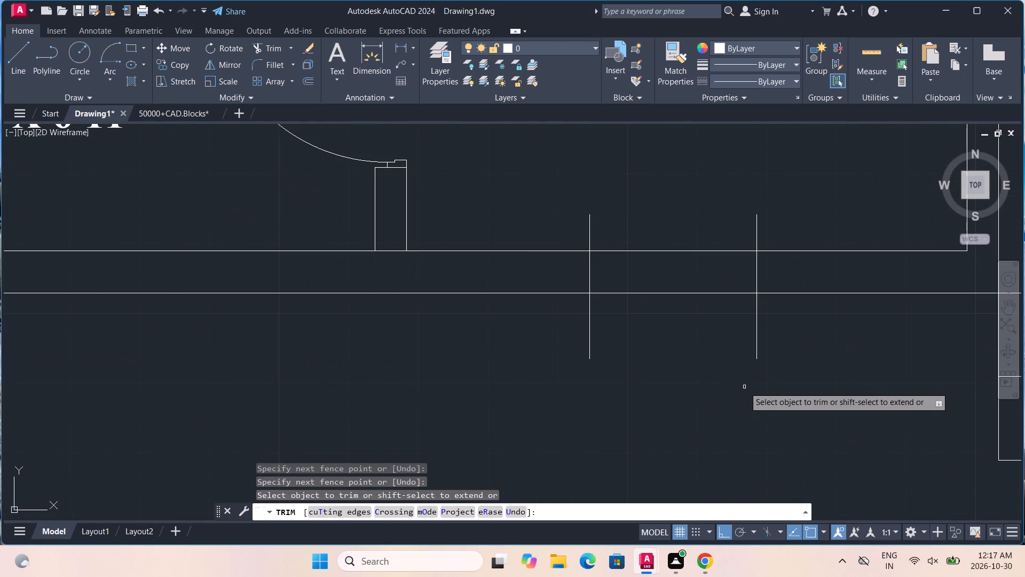
{"action": "left_click_drag", "start_coordinate": [577, 349], "coordinate": [894, 344]}
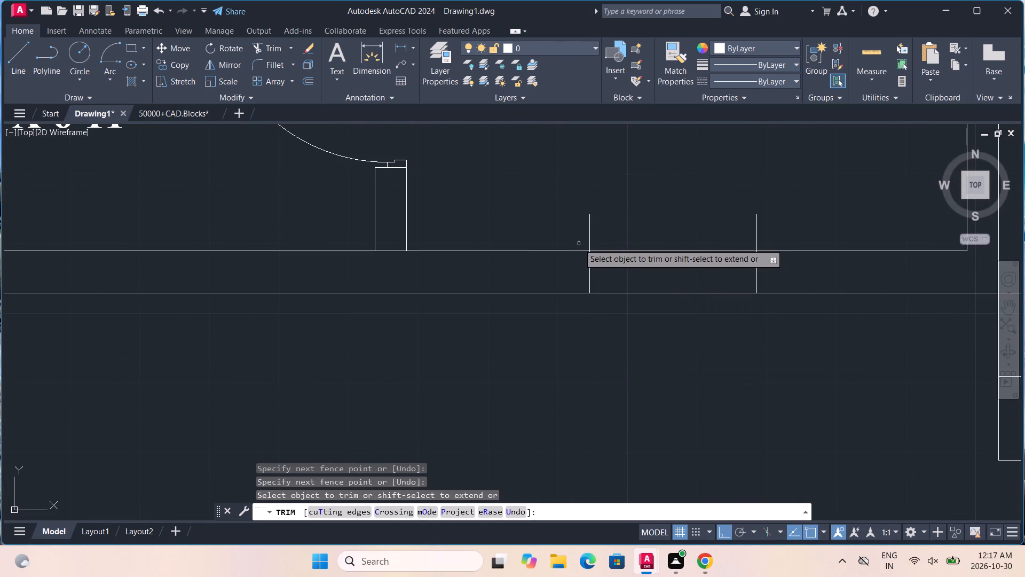
{"action": "left_click_drag", "start_coordinate": [578, 243], "coordinate": [811, 232]}
Trim the inner wall line that overruns into the plan's north-west outer corner at the 14' X 12' BEDROOM.
{"action": "scroll", "coordinate": [809, 234], "scroll_direction": "down", "scroll_amount": 4}
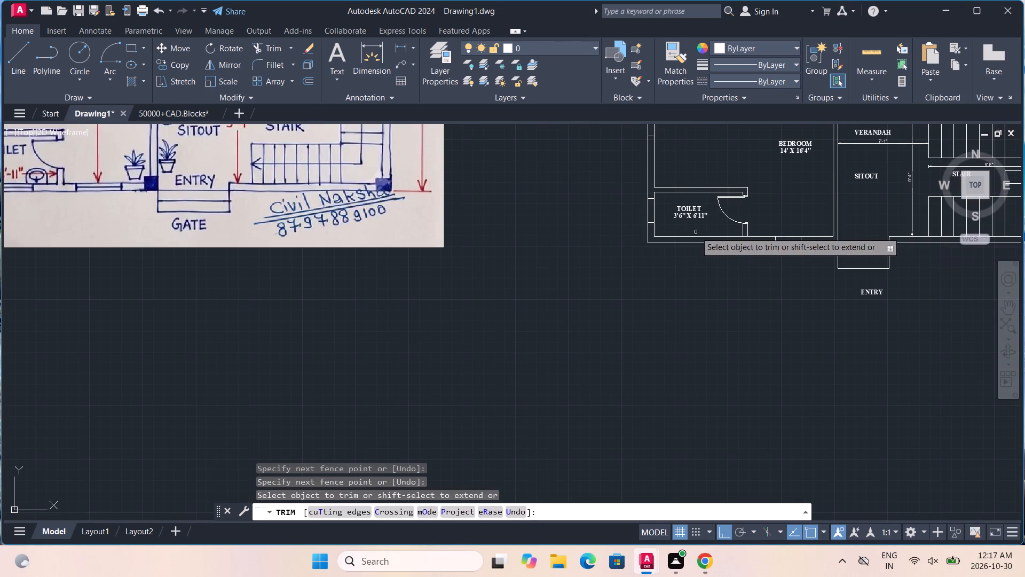
{"action": "middle_click_drag", "start_coordinate": [696, 232], "coordinate": [703, 456]}
{"action": "middle_click_drag", "start_coordinate": [701, 334], "coordinate": [697, 407]}
{"action": "scroll", "coordinate": [676, 263], "scroll_direction": "up", "scroll_amount": 1}
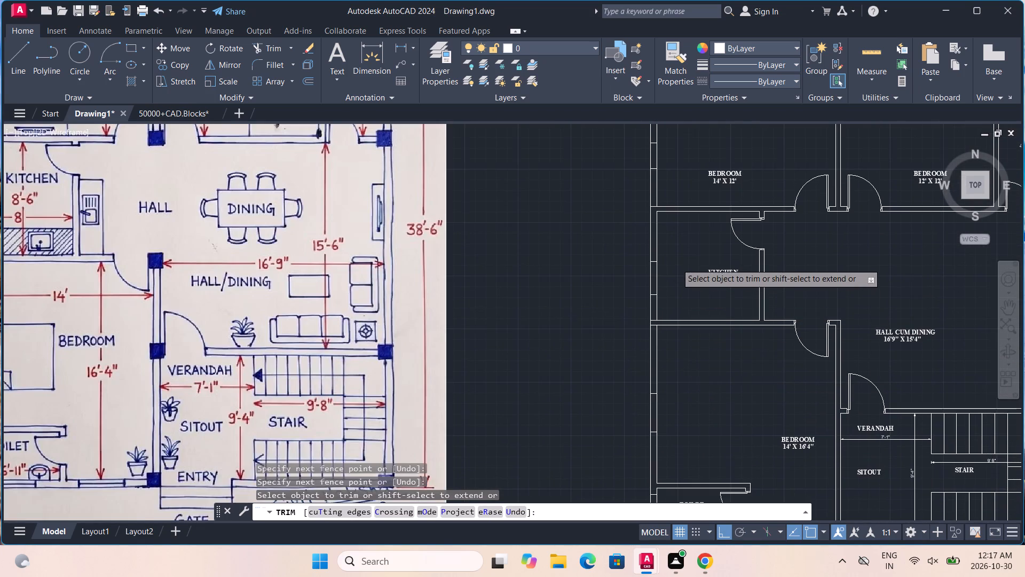
{"action": "scroll", "coordinate": [676, 263], "scroll_direction": "up", "scroll_amount": 1}
{"action": "middle_click_drag", "start_coordinate": [679, 261], "coordinate": [643, 478]}
{"action": "scroll", "coordinate": [645, 462], "scroll_direction": "up", "scroll_amount": 1}
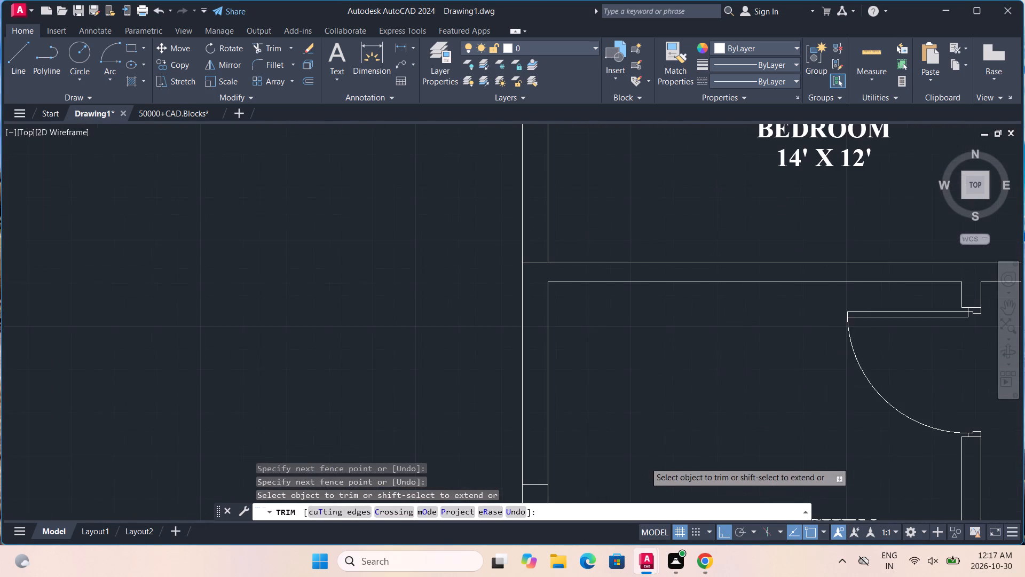
{"action": "scroll", "coordinate": [952, 397], "scroll_direction": "up", "scroll_amount": 2}
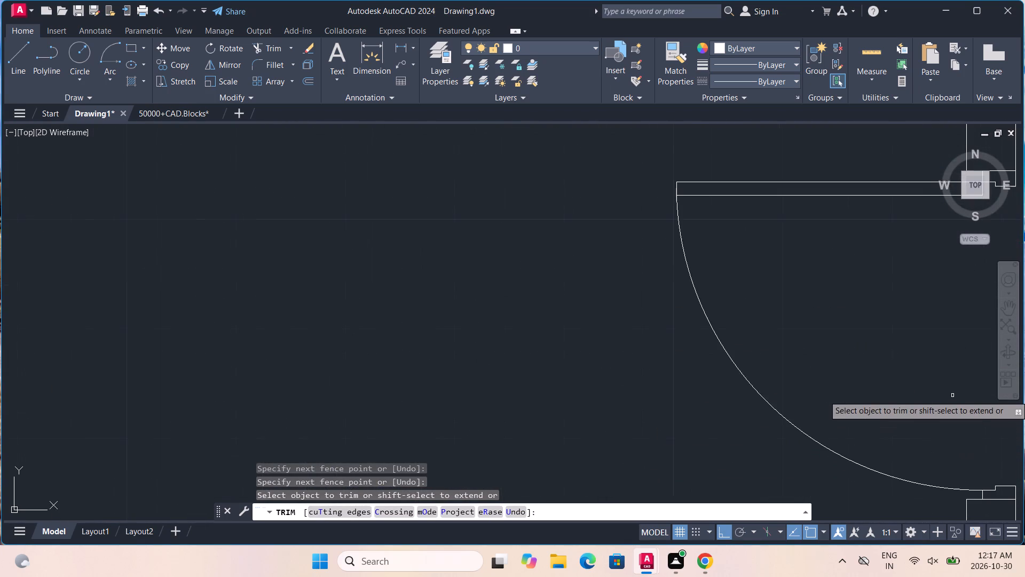
{"action": "middle_click_drag", "start_coordinate": [955, 407], "coordinate": [713, 438]}
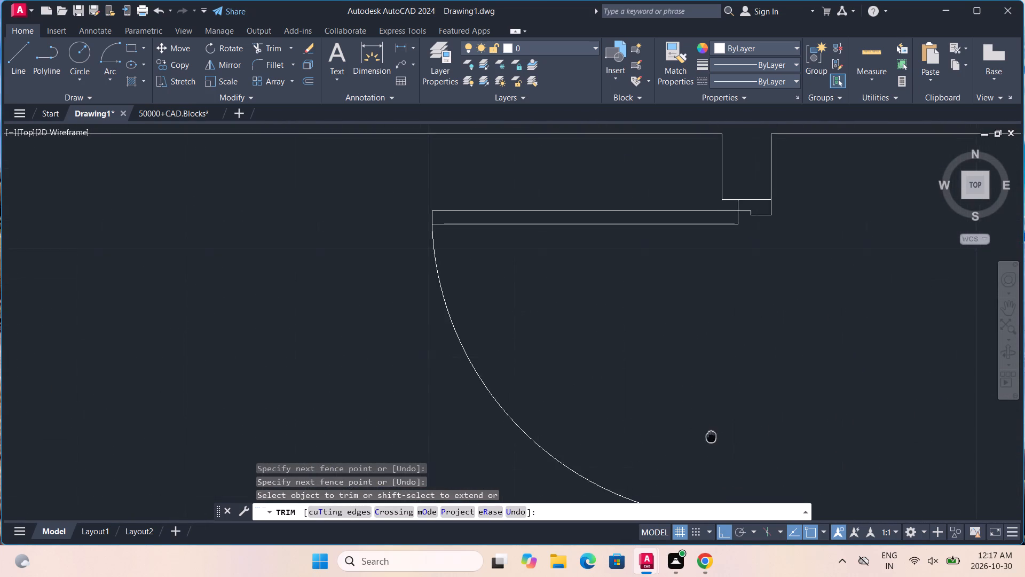
{"action": "scroll", "coordinate": [716, 439], "scroll_direction": "down", "scroll_amount": 5}
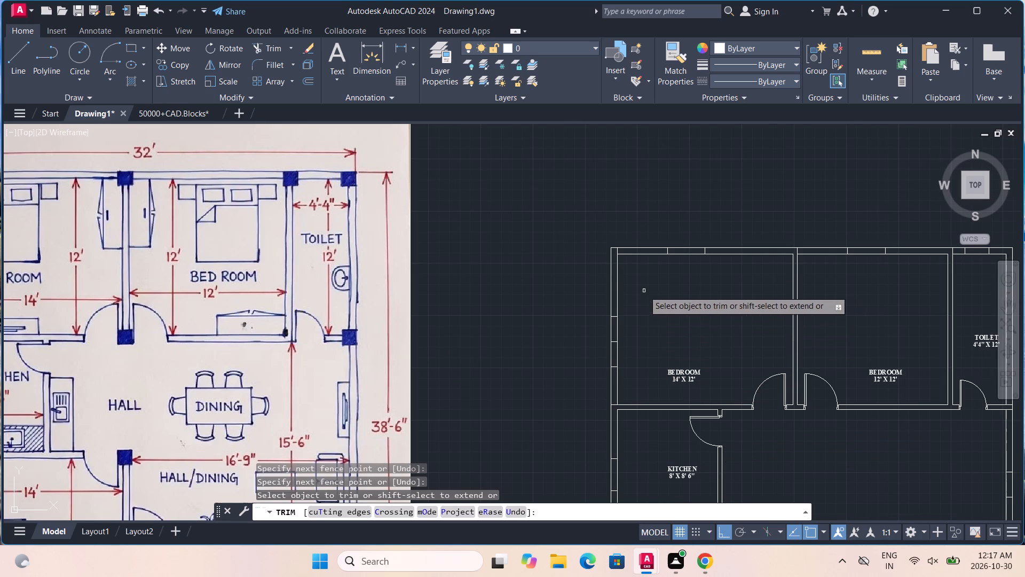
{"action": "scroll", "coordinate": [615, 261], "scroll_direction": "up", "scroll_amount": 4}
{"action": "left_click_drag", "start_coordinate": [593, 201], "coordinate": [620, 188]}
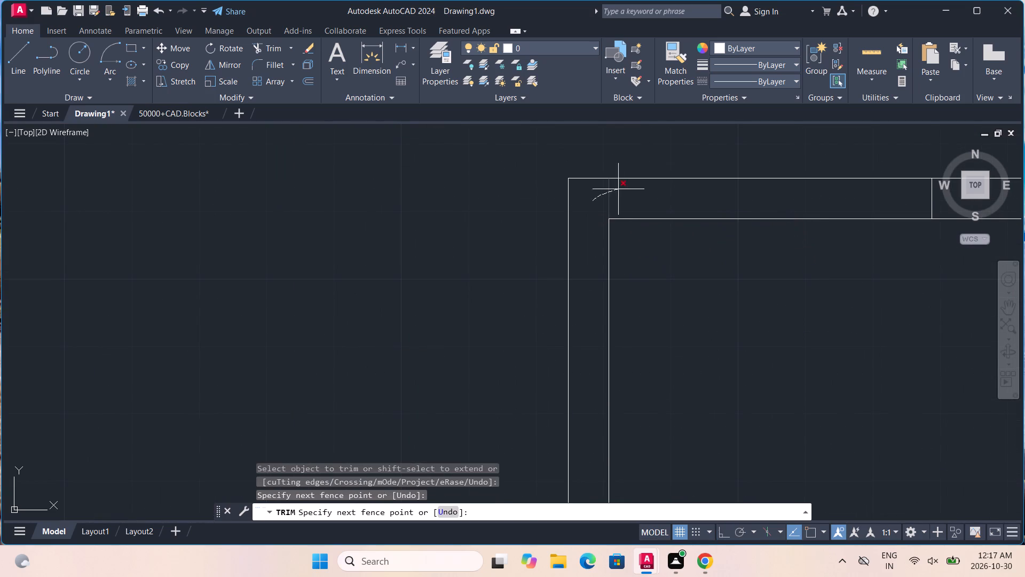
{"action": "left_click_drag", "start_coordinate": [620, 188], "coordinate": [621, 188]}
Trim the partition line crossing the outer wall where the 14' X 12' BEDROOM meets the KITCHEN.
{"action": "scroll", "coordinate": [623, 186], "scroll_direction": "down", "scroll_amount": 4}
{"action": "middle_click_drag", "start_coordinate": [639, 330], "coordinate": [641, 266]}
{"action": "scroll", "coordinate": [605, 295], "scroll_direction": "up", "scroll_amount": 5}
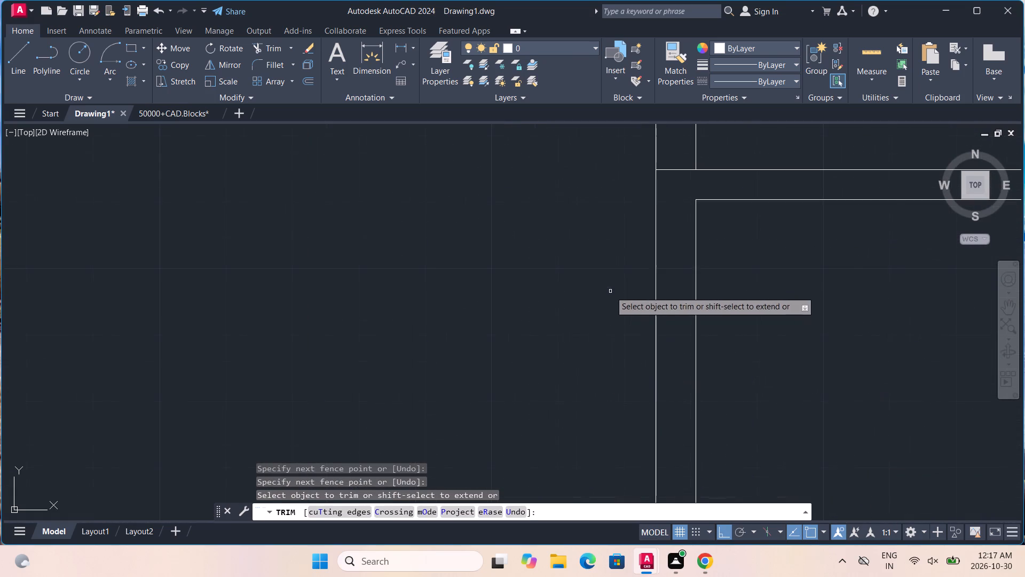
{"action": "left_click_drag", "start_coordinate": [673, 159], "coordinate": [673, 185]}
Trim the partition line crossing the upper outer wall at the junction between the two upper bedrooms.
{"action": "scroll", "coordinate": [673, 185], "scroll_direction": "down", "scroll_amount": 5}
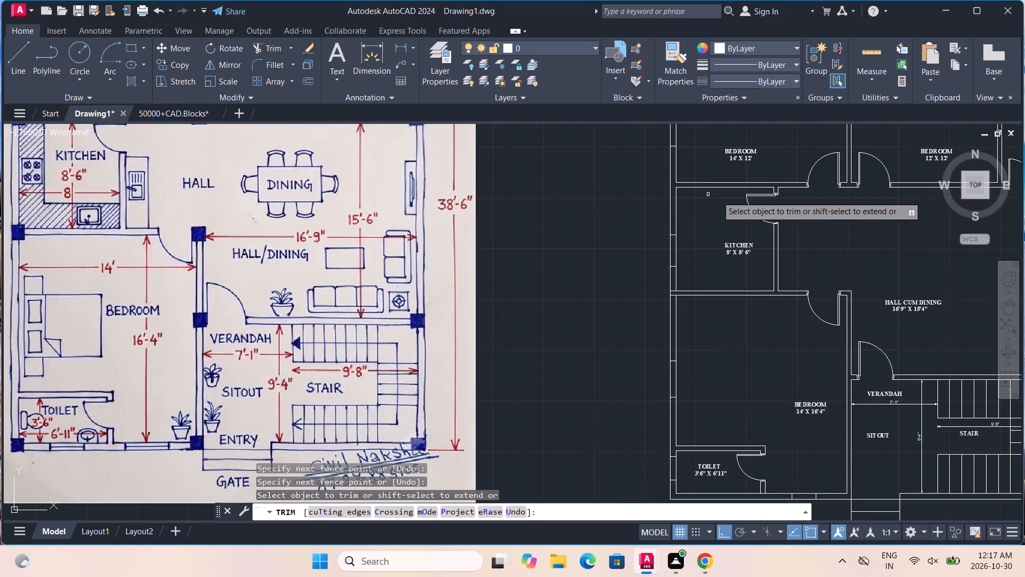
{"action": "middle_click_drag", "start_coordinate": [824, 229], "coordinate": [662, 395]}
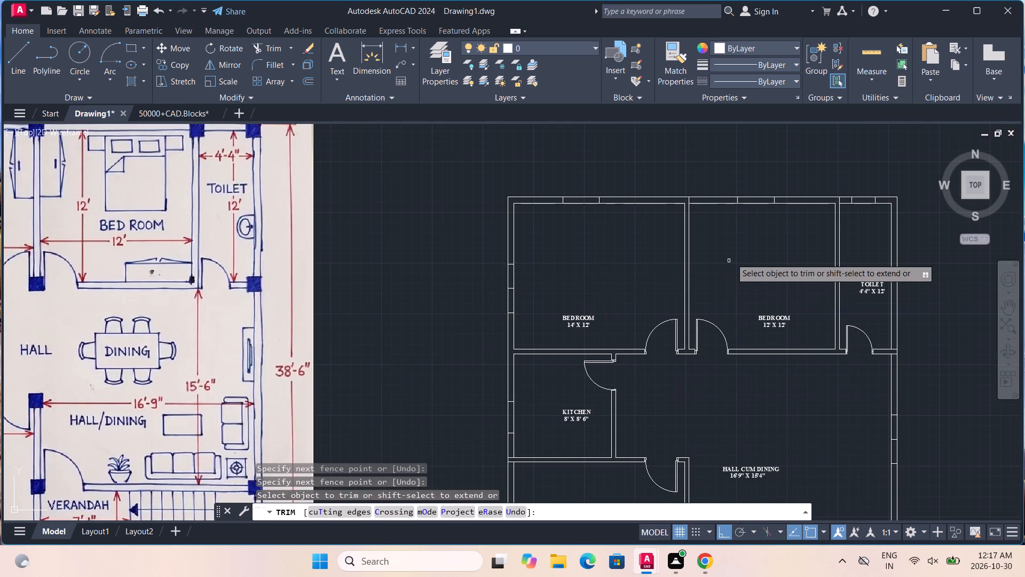
{"action": "scroll", "coordinate": [734, 254], "scroll_direction": "up", "scroll_amount": 1}
{"action": "scroll", "coordinate": [672, 196], "scroll_direction": "up", "scroll_amount": 1}
{"action": "middle_click_drag", "start_coordinate": [671, 196], "coordinate": [683, 332]}
{"action": "scroll", "coordinate": [683, 332], "scroll_direction": "up", "scroll_amount": 2}
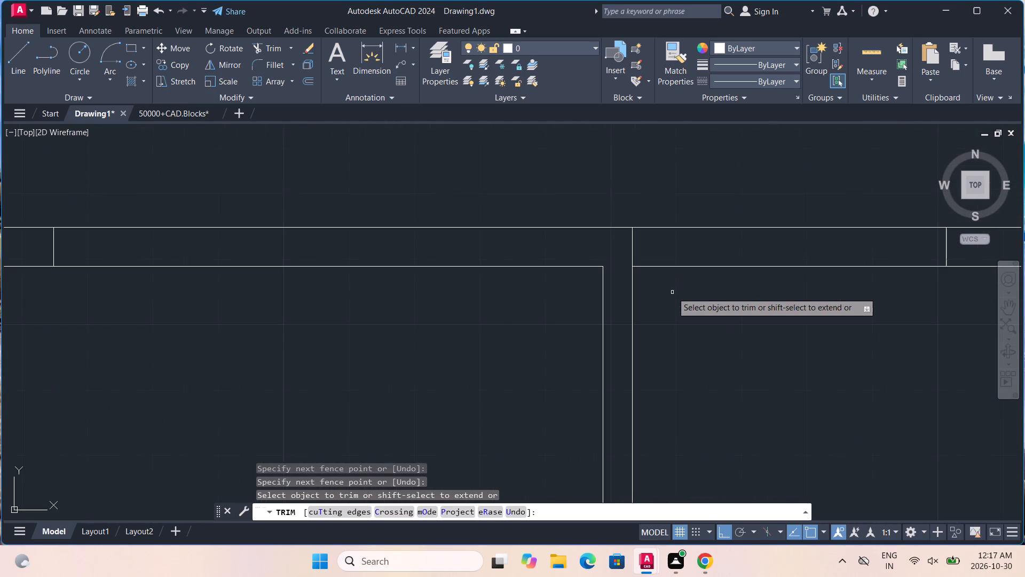
{"action": "left_click_drag", "start_coordinate": [608, 238], "coordinate": [667, 243]}
Trim the partition line crossing the upper outer wall between the 12' X 12' BEDROOM and the 4'4" X 12' TOILET.
{"action": "scroll", "coordinate": [667, 242], "scroll_direction": "down", "scroll_amount": 4}
{"action": "middle_click_drag", "start_coordinate": [764, 256], "coordinate": [610, 302]}
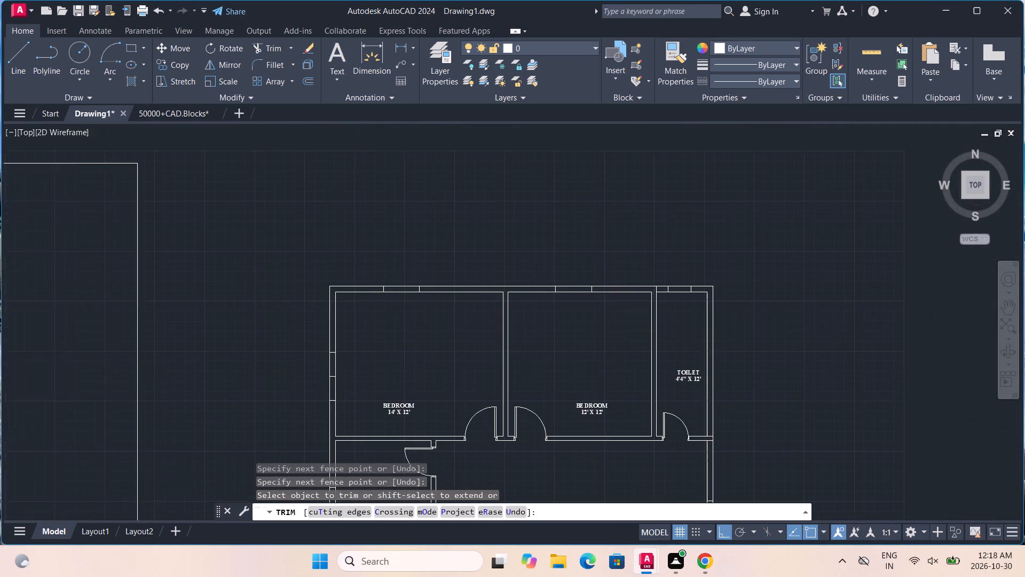
{"action": "scroll", "coordinate": [656, 301], "scroll_direction": "up", "scroll_amount": 5}
{"action": "left_click_drag", "start_coordinate": [628, 229], "coordinate": [656, 220]}
Trim the partition lines crossing the east outer wall where the 4'4" X 12' TOILET meets the HALL CUM DINING.
{"action": "scroll", "coordinate": [656, 220], "scroll_direction": "down", "scroll_amount": 2}
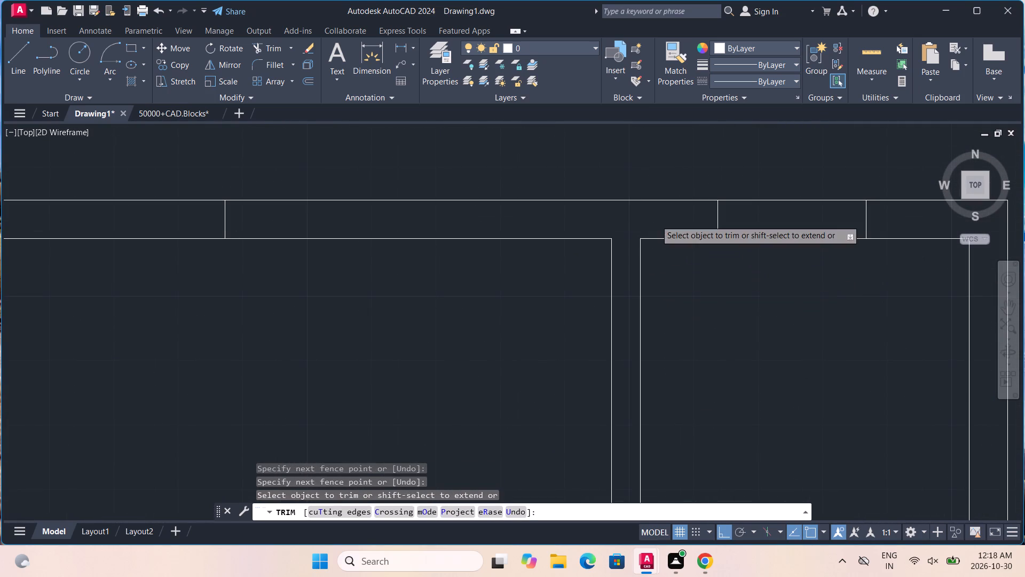
{"action": "scroll", "coordinate": [656, 220], "scroll_direction": "down", "scroll_amount": 2}
{"action": "middle_click_drag", "start_coordinate": [684, 312], "coordinate": [685, 217]}
{"action": "scroll", "coordinate": [726, 271], "scroll_direction": "up", "scroll_amount": 3}
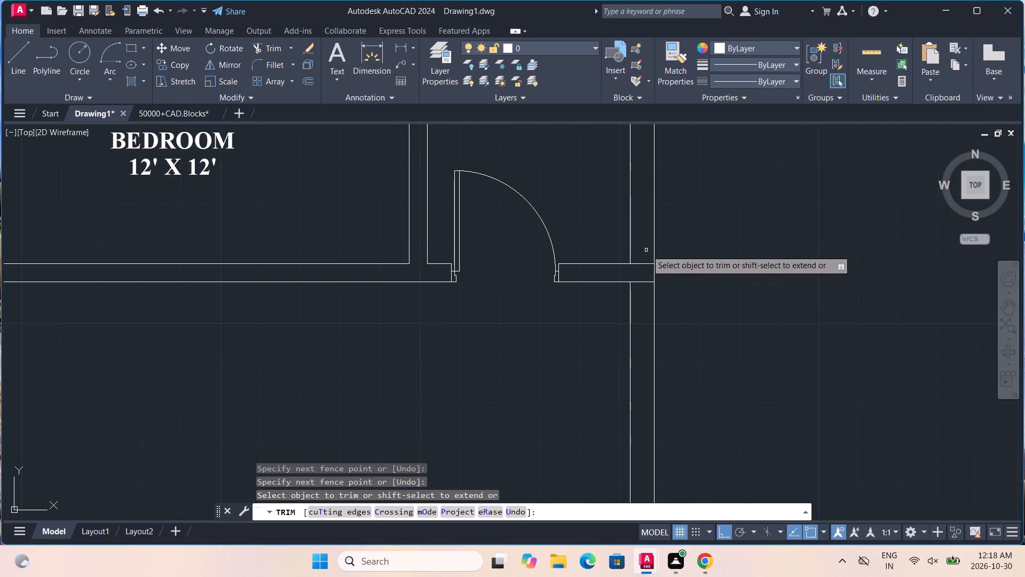
{"action": "left_click_drag", "start_coordinate": [647, 250], "coordinate": [648, 298]}
{"action": "scroll", "coordinate": [648, 298], "scroll_direction": "down", "scroll_amount": 3}
{"action": "middle_click_drag", "start_coordinate": [682, 365], "coordinate": [706, 215]}
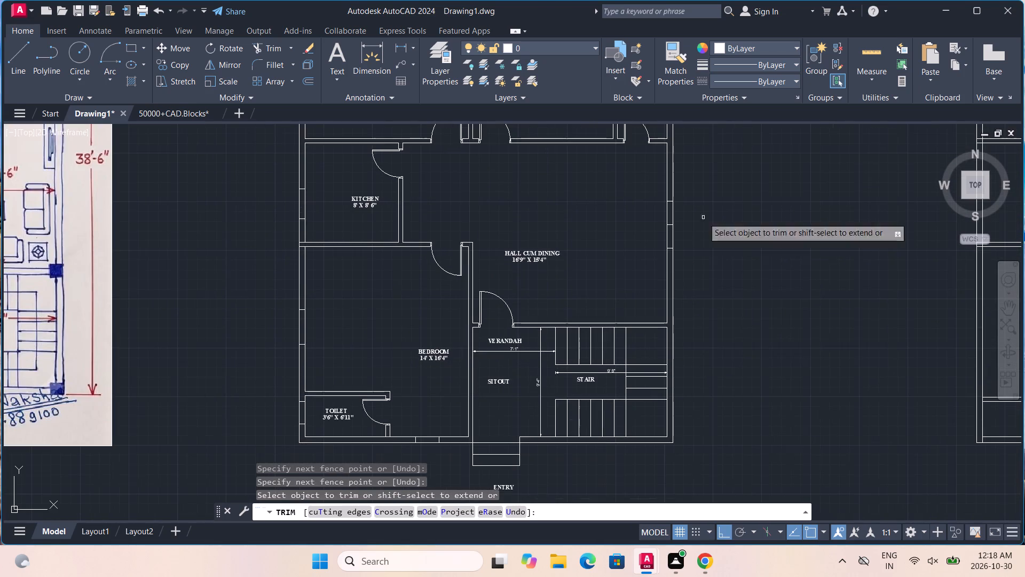
{"action": "middle_click_drag", "start_coordinate": [699, 373], "coordinate": [705, 340]}
{"action": "key", "text": "Escape"}
{"action": "key", "text": "Escape"}
{"action": "key", "text": "Escape"}
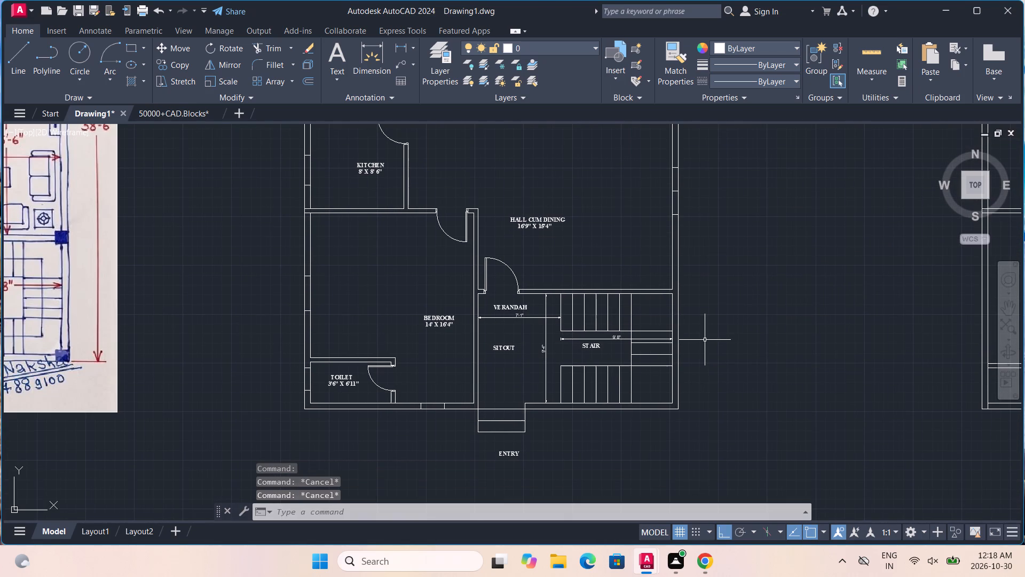
{"action": "key", "text": "Escape"}
{"action": "key", "text": "Escape"}
Offset the west outer wall's outer line 3" inward at the window of the 3'6" X 6'11" TOILET.
{"action": "middle_click_drag", "start_coordinate": [608, 223], "coordinate": [751, 292]}
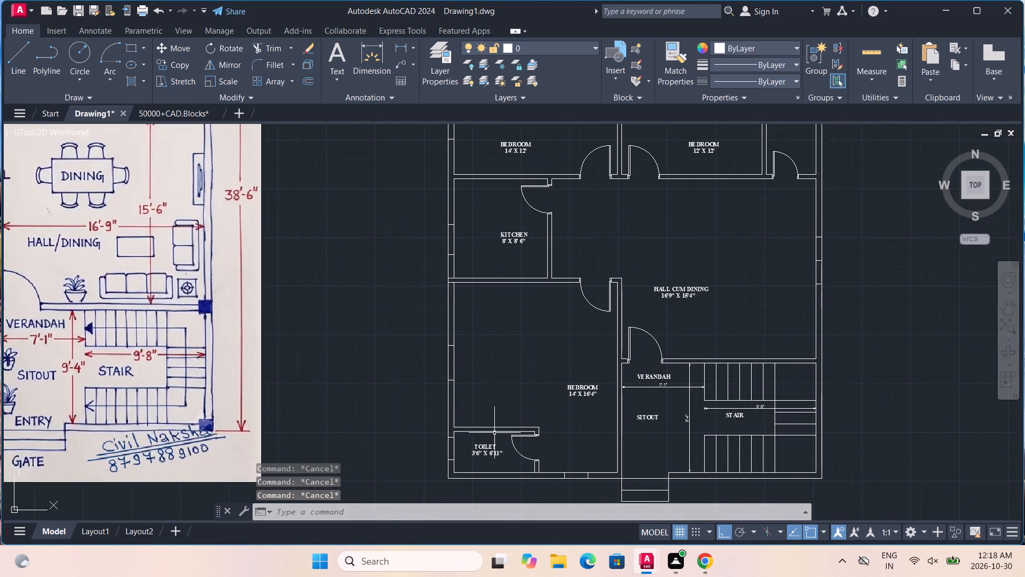
{"action": "scroll", "coordinate": [479, 431], "scroll_direction": "up", "scroll_amount": 2}
{"action": "middle_click_drag", "start_coordinate": [480, 422], "coordinate": [596, 265]}
{"action": "scroll", "coordinate": [542, 335], "scroll_direction": "up", "scroll_amount": 1}
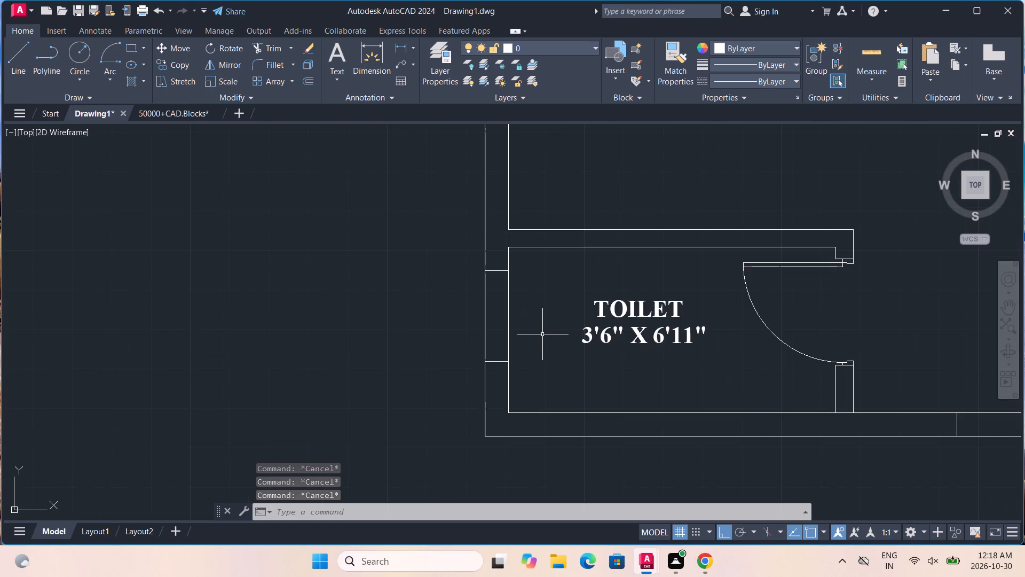
{"action": "scroll", "coordinate": [542, 334], "scroll_direction": "up", "scroll_amount": 1}
{"action": "type", "text": "OFF"}
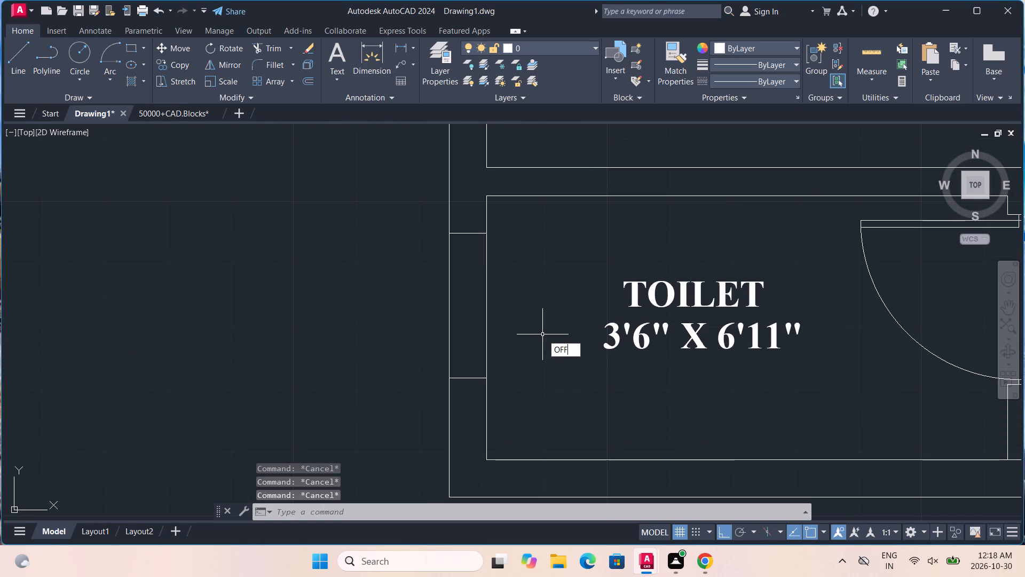
{"action": "key", "text": "Return"}
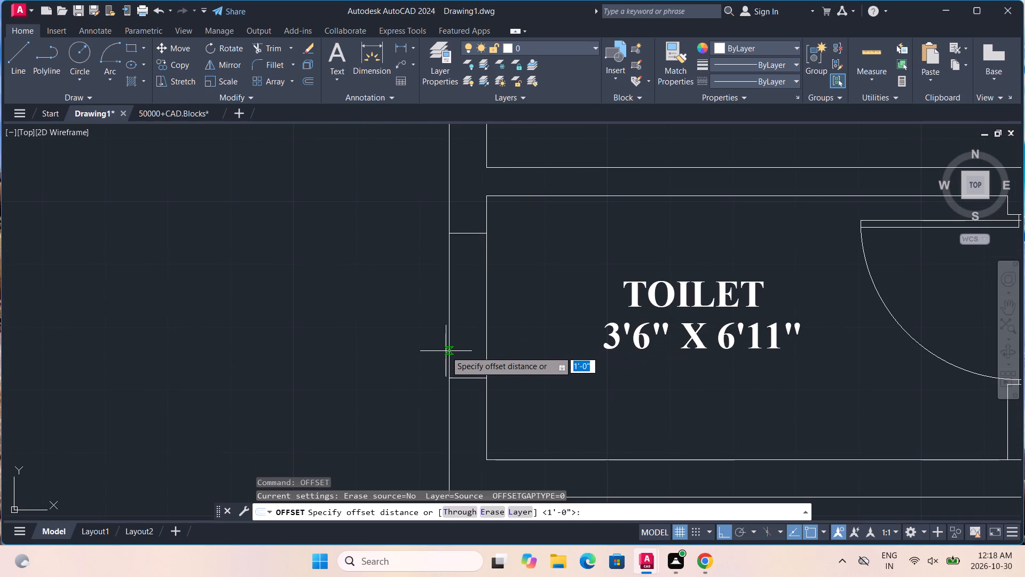
{"action": "left_click", "coordinate": [449, 348]}
{"action": "key", "text": "3"}
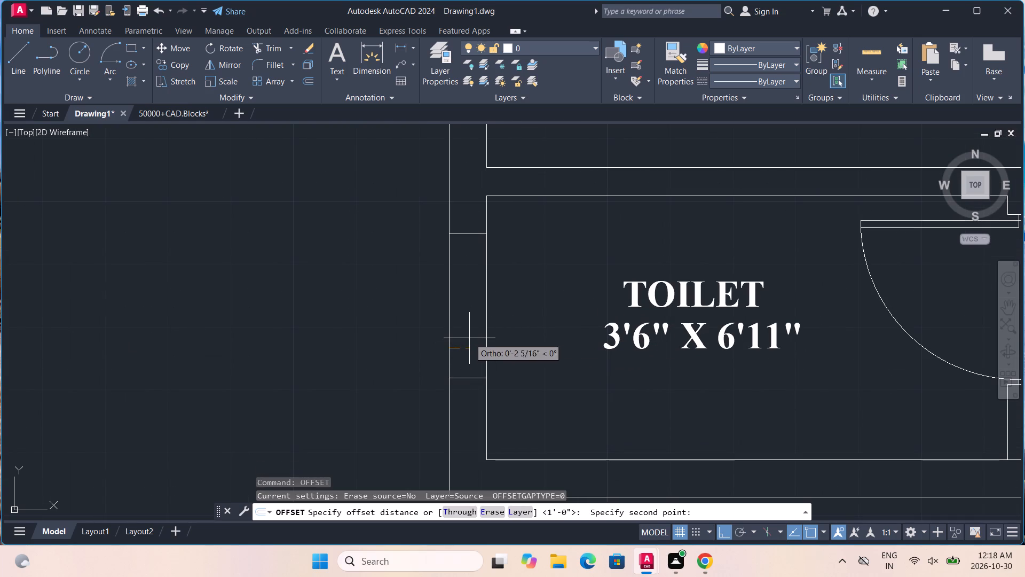
{"action": "key", "text": "shift+quotedbl"}
{"action": "key", "text": "Return"}
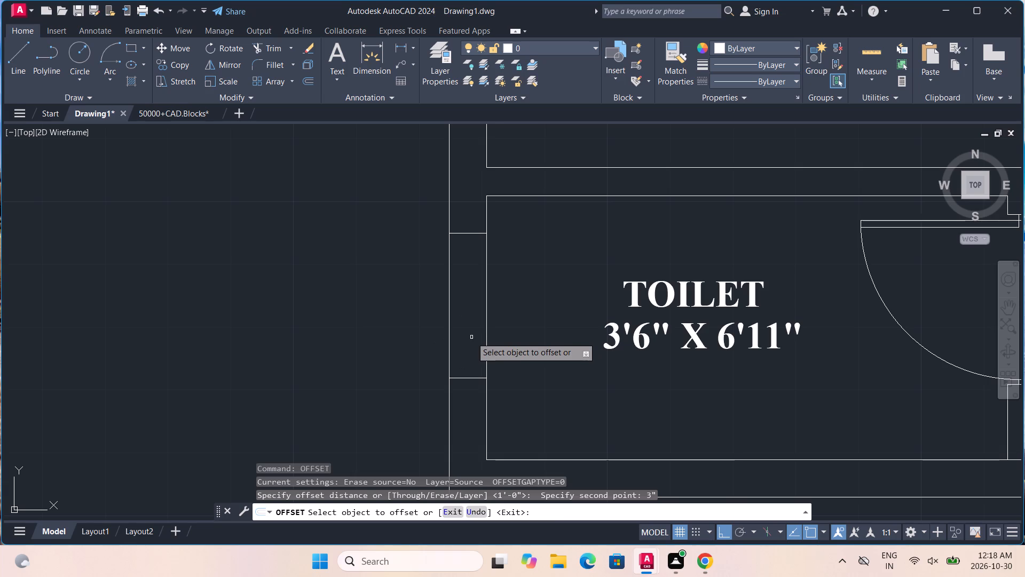
{"action": "left_click", "coordinate": [448, 356]}
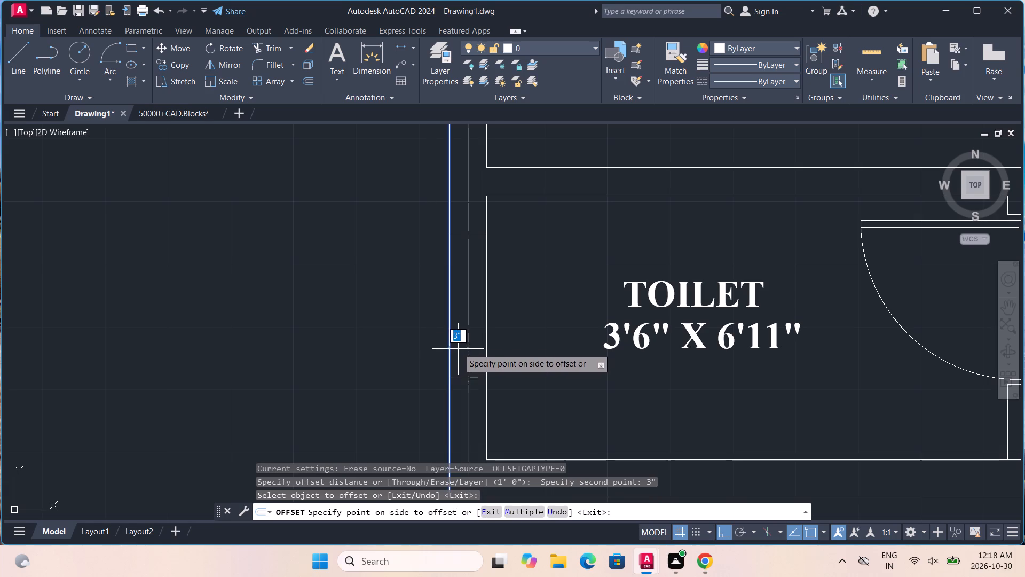
{"action": "left_click", "coordinate": [460, 347]}
Offset the new mid-wall line 0.5" to each side to form the two window pane lines.
{"action": "scroll", "coordinate": [460, 347], "scroll_direction": "down", "scroll_amount": 5}
{"action": "scroll", "coordinate": [460, 347], "scroll_direction": "up", "scroll_amount": 5}
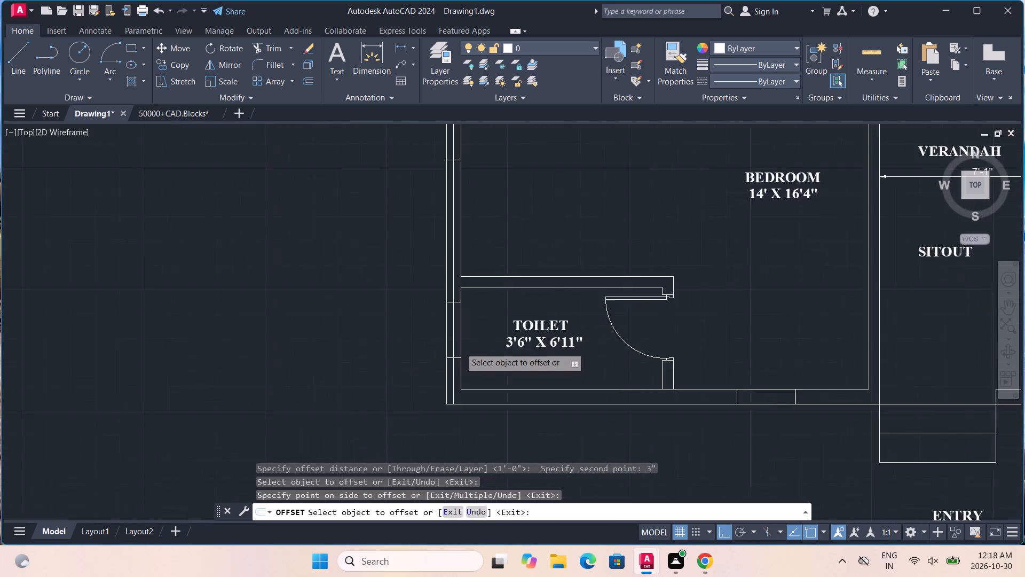
{"action": "scroll", "coordinate": [460, 347], "scroll_direction": "up", "scroll_amount": 2}
{"action": "left_click", "coordinate": [421, 333]}
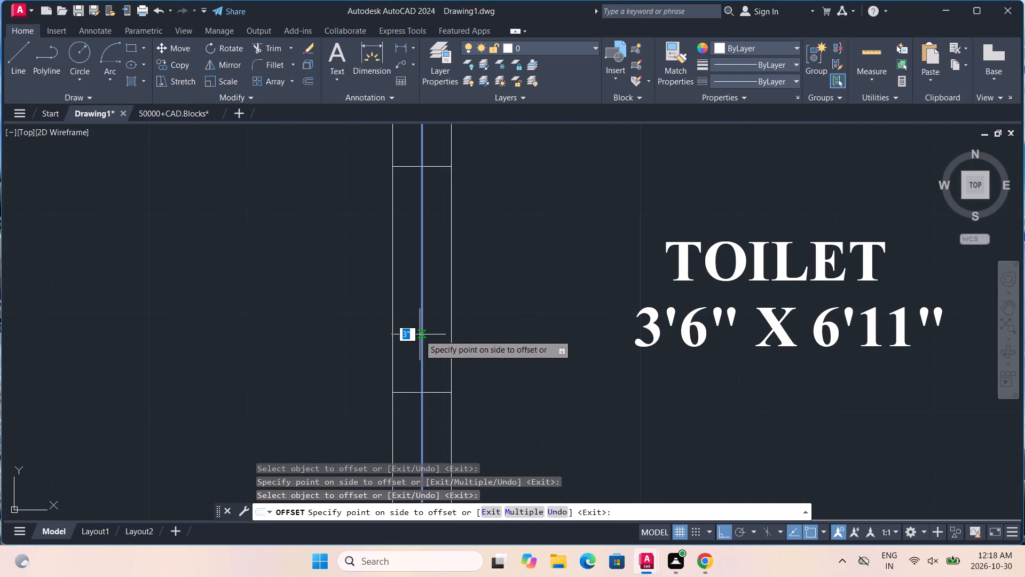
{"action": "type", "text": "0.5\""}
{"action": "key", "text": "Return"}
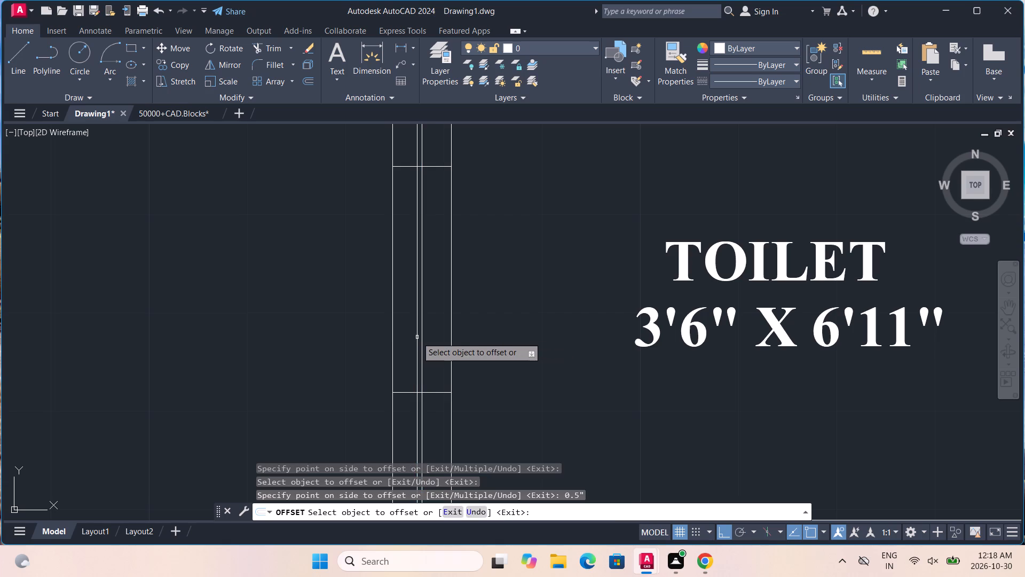
{"action": "left_click", "coordinate": [422, 332]}
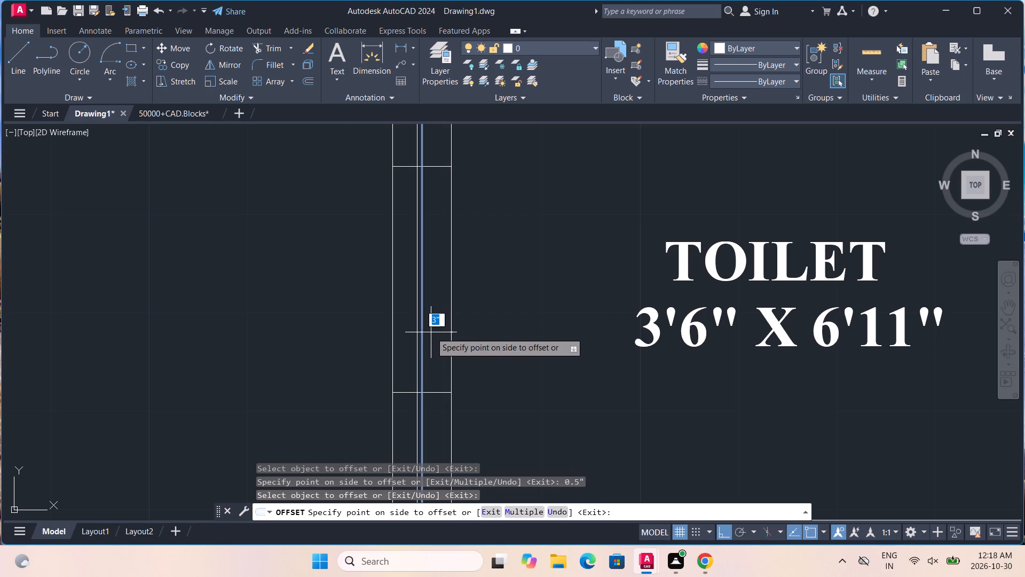
{"action": "key", "text": "0"}
{"action": "type", "text": ".5\""}
{"action": "key", "text": "Return"}
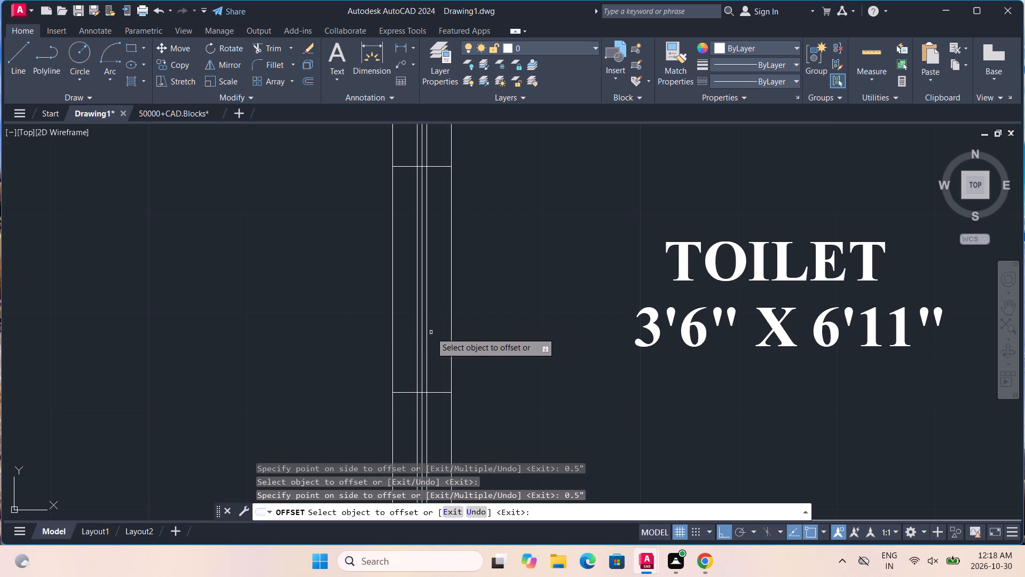
{"action": "key", "text": "Escape"}
{"action": "key", "text": "Escape"}
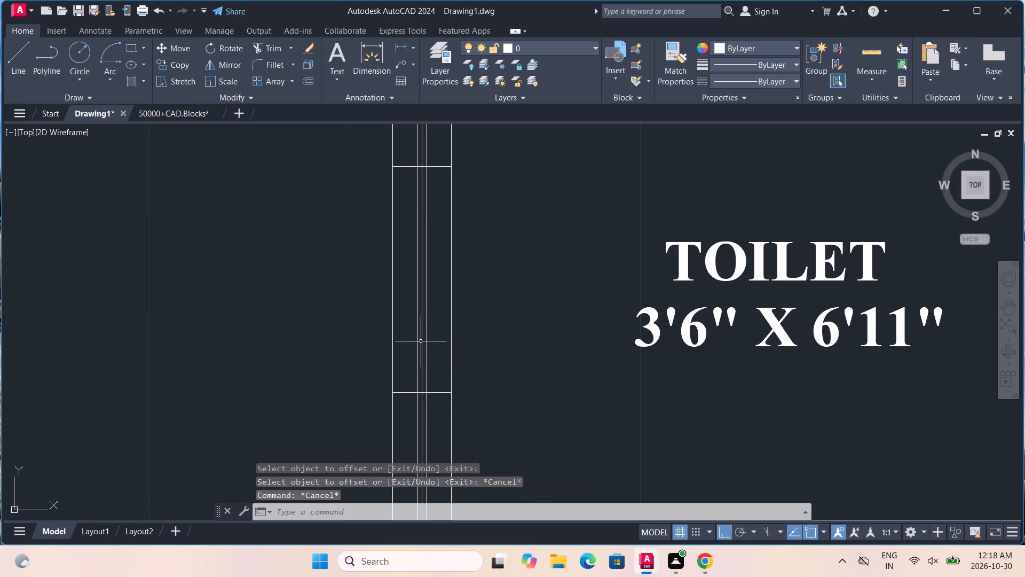
Delete the original centre line between the two pane lines in the west outer wall.
{"action": "left_click", "coordinate": [421, 341]}
{"action": "key", "text": "Delete"}
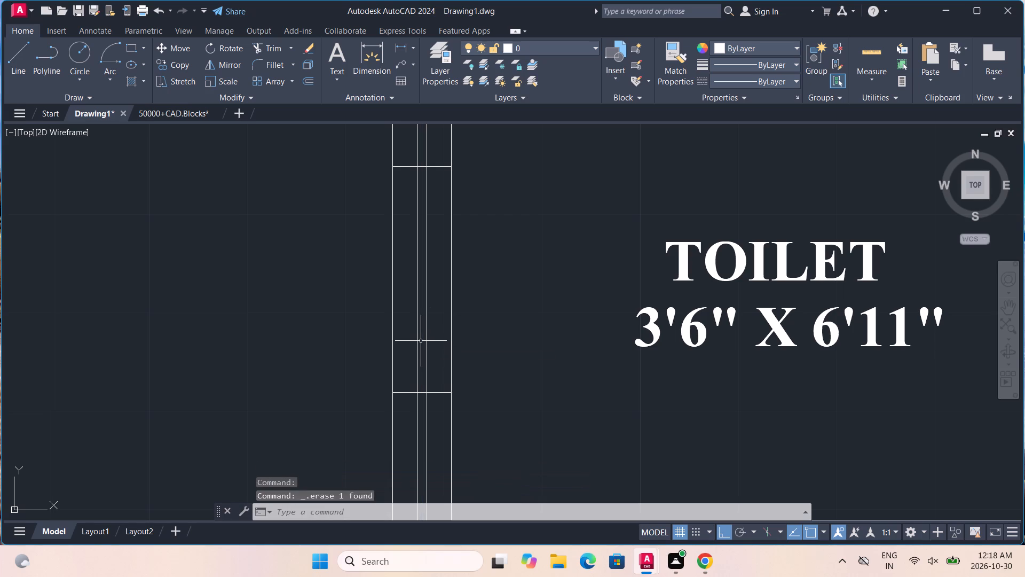
Trim both pane lines below the window of the 3'6" X 6'11" TOILET in the west outer wall.
{"action": "type", "text": "TR"}
{"action": "key", "text": "Return"}
{"action": "scroll", "coordinate": [422, 370], "scroll_direction": "up", "scroll_amount": 2}
{"action": "middle_click_drag", "start_coordinate": [422, 369], "coordinate": [464, 280]}
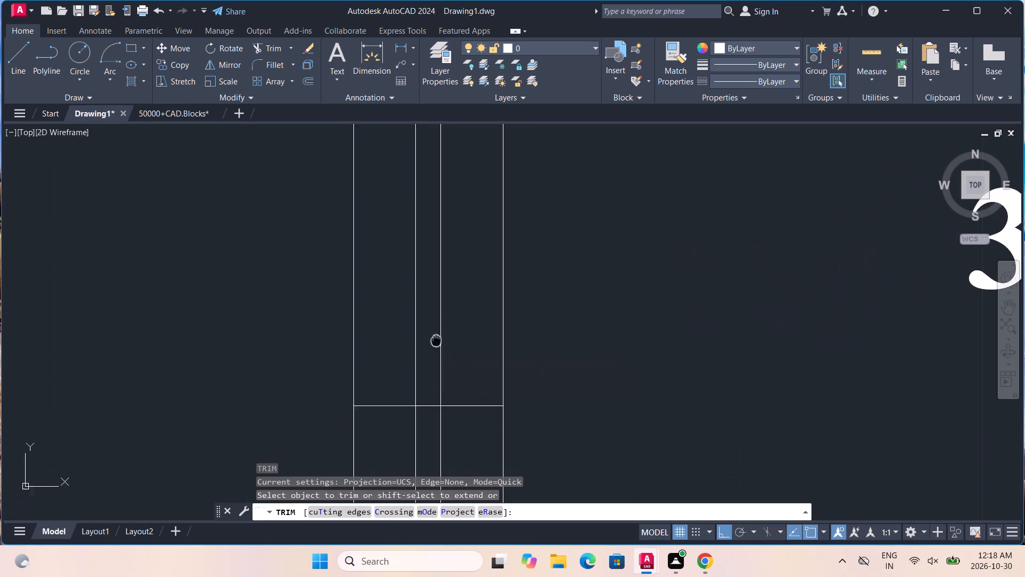
{"action": "middle_click_drag", "start_coordinate": [464, 280], "coordinate": [488, 224]}
{"action": "left_click_drag", "start_coordinate": [510, 339], "coordinate": [452, 358]}
{"action": "scroll", "coordinate": [453, 358], "scroll_direction": "down", "scroll_amount": 6}
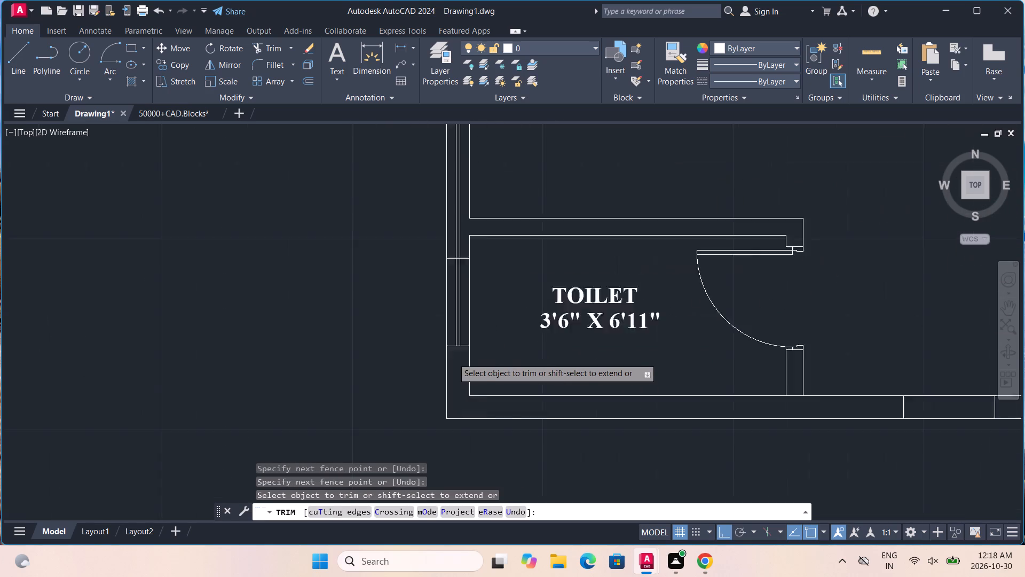
Trim both pane lines between the lower toilet's window and the 14' X 16'4" BEDROOM window.
{"action": "middle_click_drag", "start_coordinate": [505, 277], "coordinate": [511, 336]}
{"action": "scroll", "coordinate": [465, 337], "scroll_direction": "up", "scroll_amount": 3}
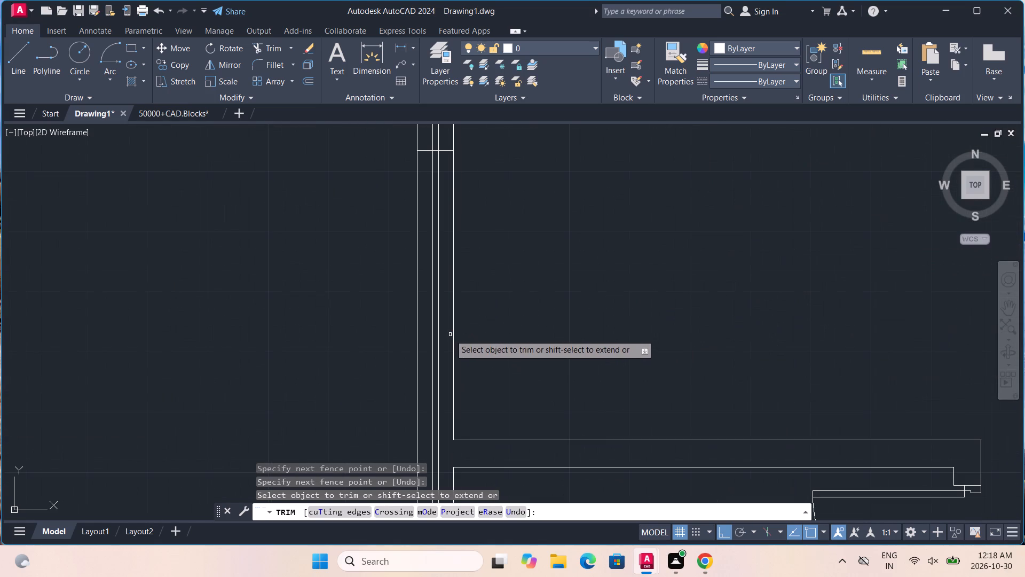
{"action": "left_click_drag", "start_coordinate": [444, 336], "coordinate": [427, 344]}
{"action": "scroll", "coordinate": [427, 344], "scroll_direction": "down", "scroll_amount": 3}
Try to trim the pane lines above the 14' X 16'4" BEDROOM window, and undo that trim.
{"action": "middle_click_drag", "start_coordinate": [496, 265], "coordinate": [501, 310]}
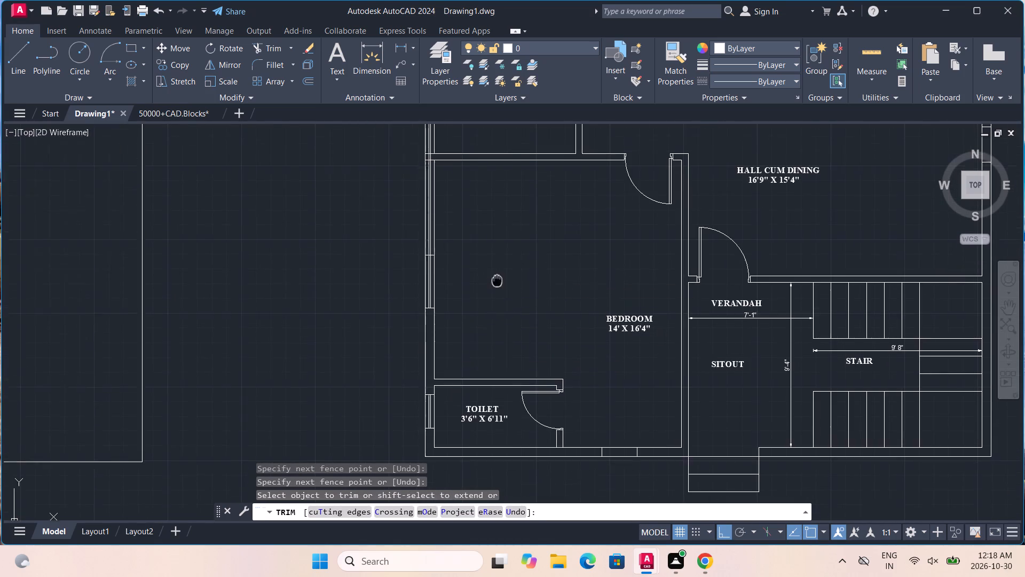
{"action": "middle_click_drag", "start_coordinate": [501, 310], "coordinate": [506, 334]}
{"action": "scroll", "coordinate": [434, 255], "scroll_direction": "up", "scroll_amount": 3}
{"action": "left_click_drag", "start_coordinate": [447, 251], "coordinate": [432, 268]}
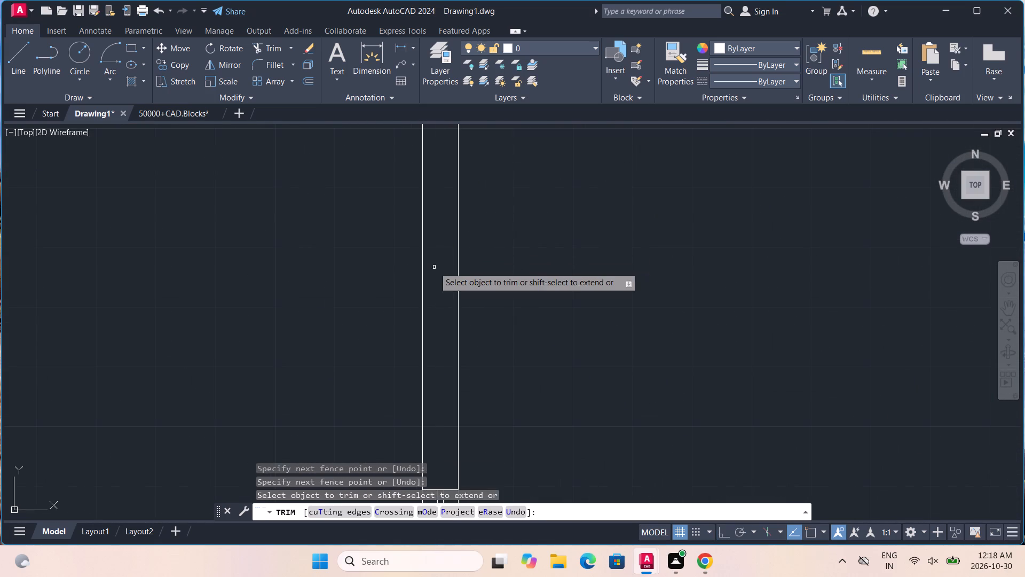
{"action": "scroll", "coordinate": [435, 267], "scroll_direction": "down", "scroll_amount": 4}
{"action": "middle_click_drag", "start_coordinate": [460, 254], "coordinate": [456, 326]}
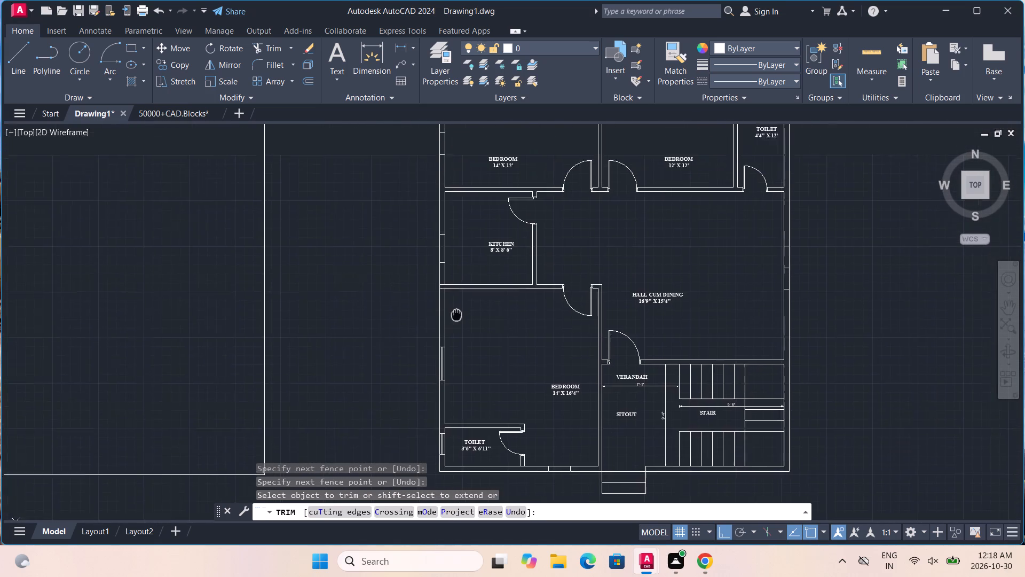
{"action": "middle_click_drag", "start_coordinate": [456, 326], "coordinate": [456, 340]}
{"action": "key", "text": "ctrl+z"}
Trim both pane lines inside the junction of the west outer wall and the partition between KITCHEN and lower BEDROOM.
{"action": "scroll", "coordinate": [467, 252], "scroll_direction": "down", "scroll_amount": 2}
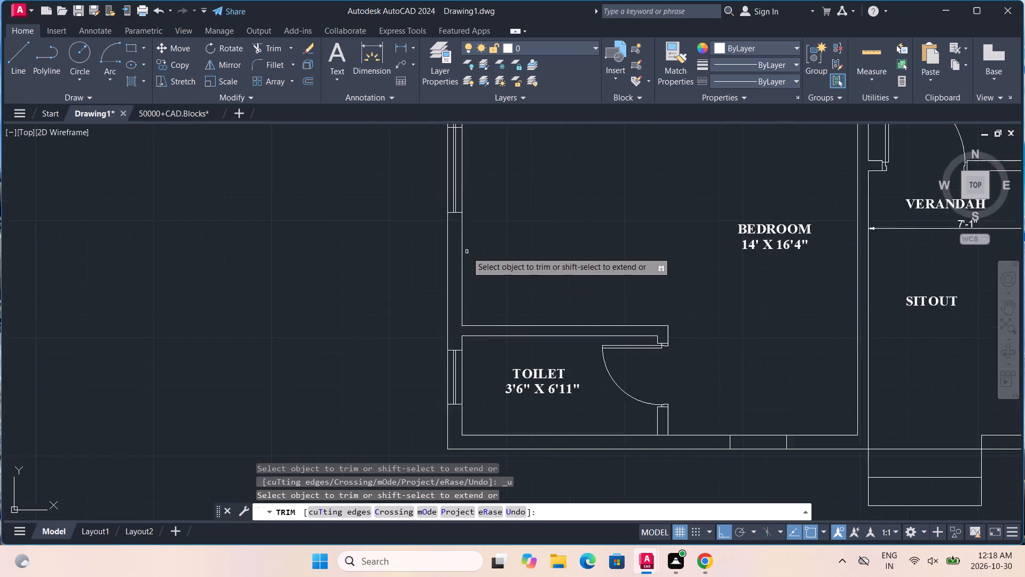
{"action": "scroll", "coordinate": [467, 252], "scroll_direction": "down", "scroll_amount": 2}
{"action": "middle_click_drag", "start_coordinate": [495, 217], "coordinate": [494, 348]}
{"action": "scroll", "coordinate": [469, 250], "scroll_direction": "up", "scroll_amount": 3}
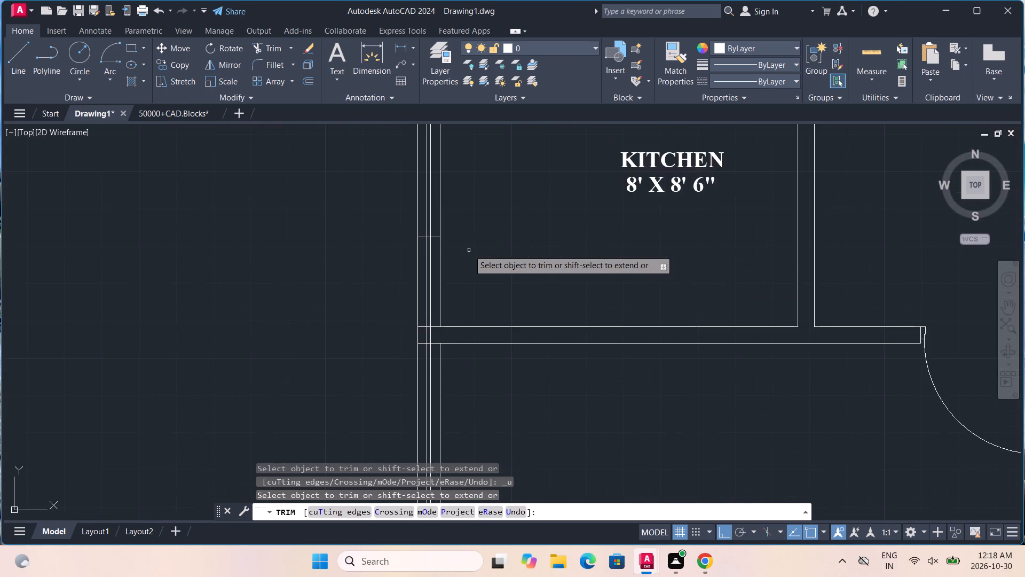
{"action": "scroll", "coordinate": [452, 287], "scroll_direction": "up", "scroll_amount": 3}
{"action": "middle_click_drag", "start_coordinate": [432, 318], "coordinate": [537, 167]}
{"action": "scroll", "coordinate": [526, 176], "scroll_direction": "down", "scroll_amount": 2}
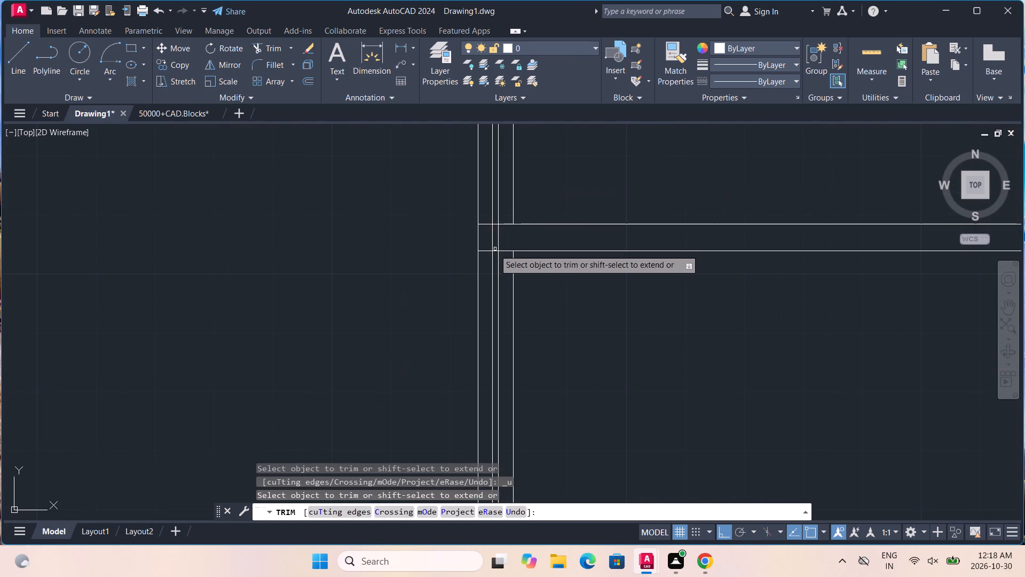
{"action": "left_click", "coordinate": [497, 243]}
{"action": "left_click", "coordinate": [492, 246]}
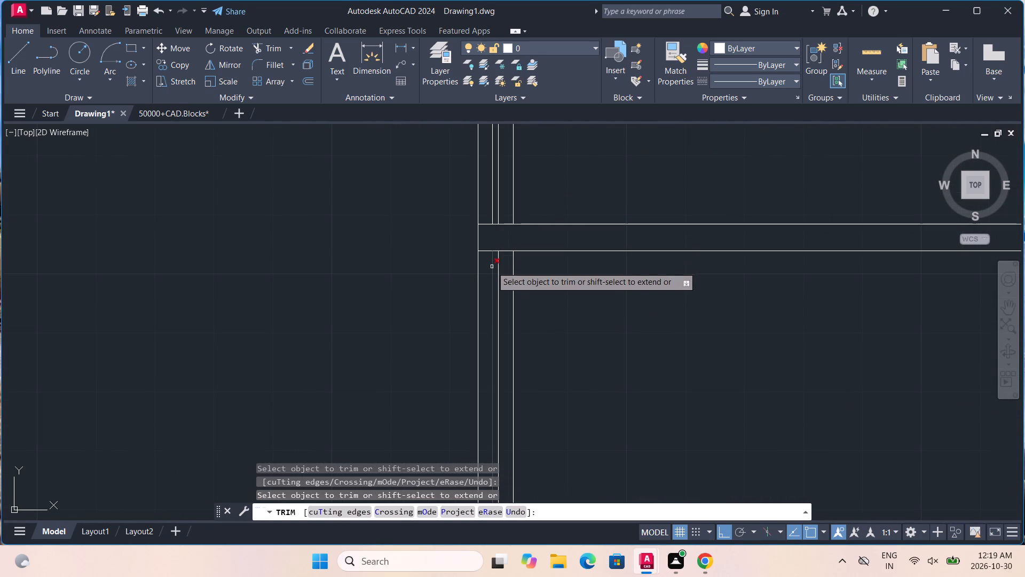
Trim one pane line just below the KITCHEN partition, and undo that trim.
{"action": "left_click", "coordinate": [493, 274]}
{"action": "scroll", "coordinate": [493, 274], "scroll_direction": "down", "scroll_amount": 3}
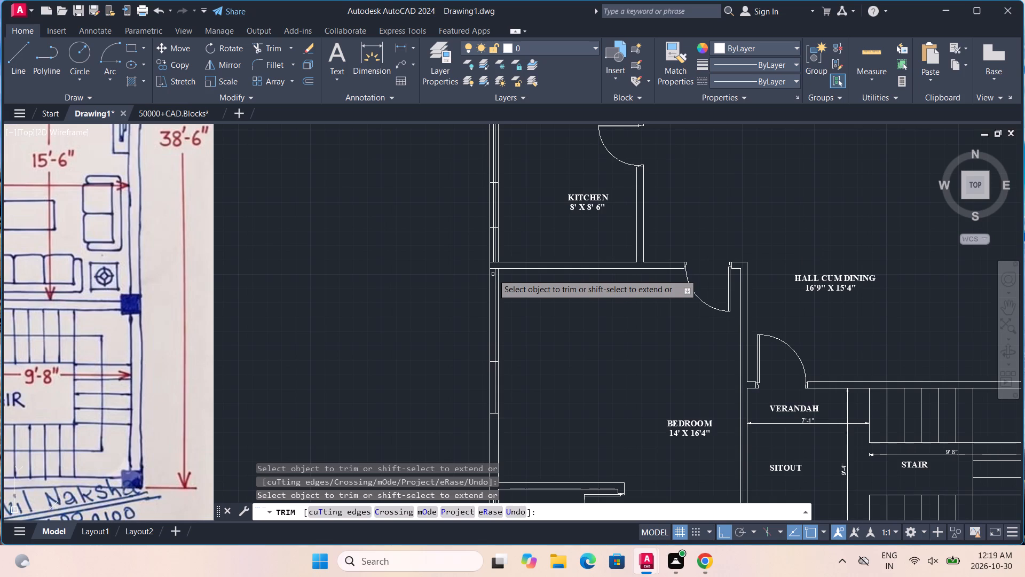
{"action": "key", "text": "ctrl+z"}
Trim both pane lines between the top of the 14' X 16'4" BEDROOM window and the KITCHEN partition.
{"action": "middle_click_drag", "start_coordinate": [487, 304], "coordinate": [524, 157]}
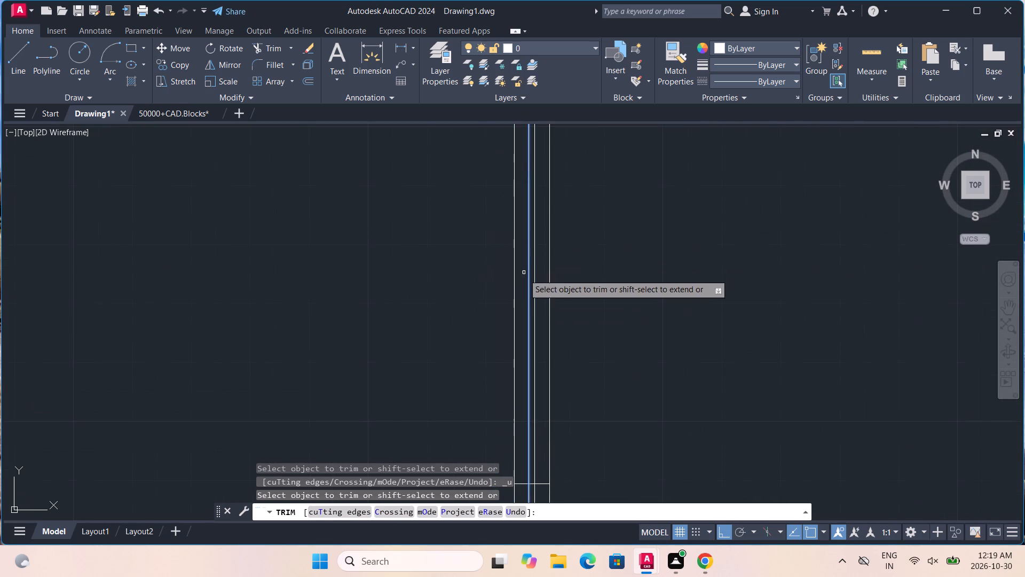
{"action": "scroll", "coordinate": [577, 278], "scroll_direction": "down", "scroll_amount": 1}
{"action": "middle_click_drag", "start_coordinate": [575, 352], "coordinate": [590, 256]}
{"action": "scroll", "coordinate": [557, 299], "scroll_direction": "up", "scroll_amount": 2}
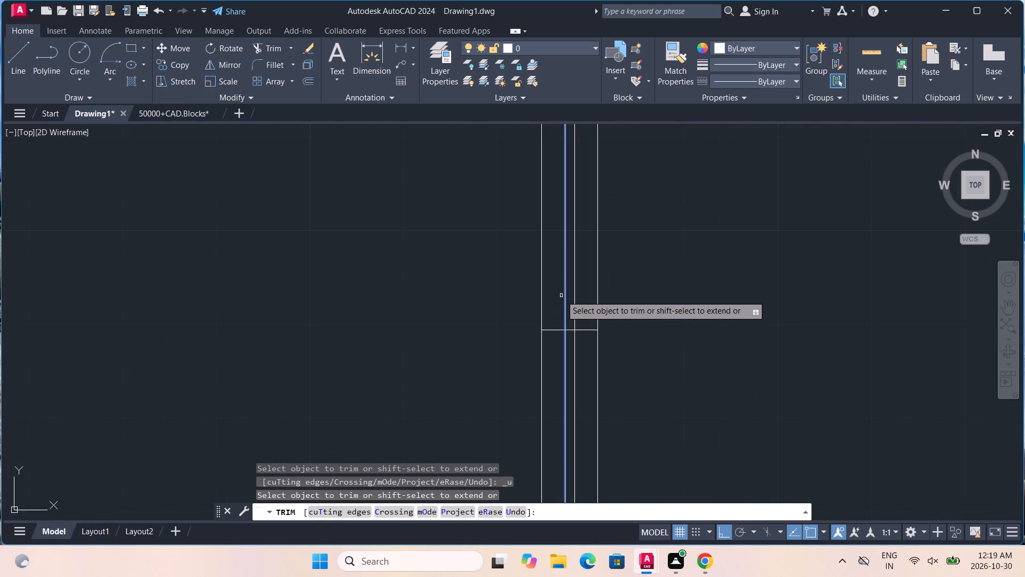
{"action": "left_click_drag", "start_coordinate": [561, 295], "coordinate": [577, 282]}
{"action": "scroll", "coordinate": [577, 282], "scroll_direction": "down", "scroll_amount": 3}
{"action": "middle_click_drag", "start_coordinate": [622, 240], "coordinate": [608, 329]}
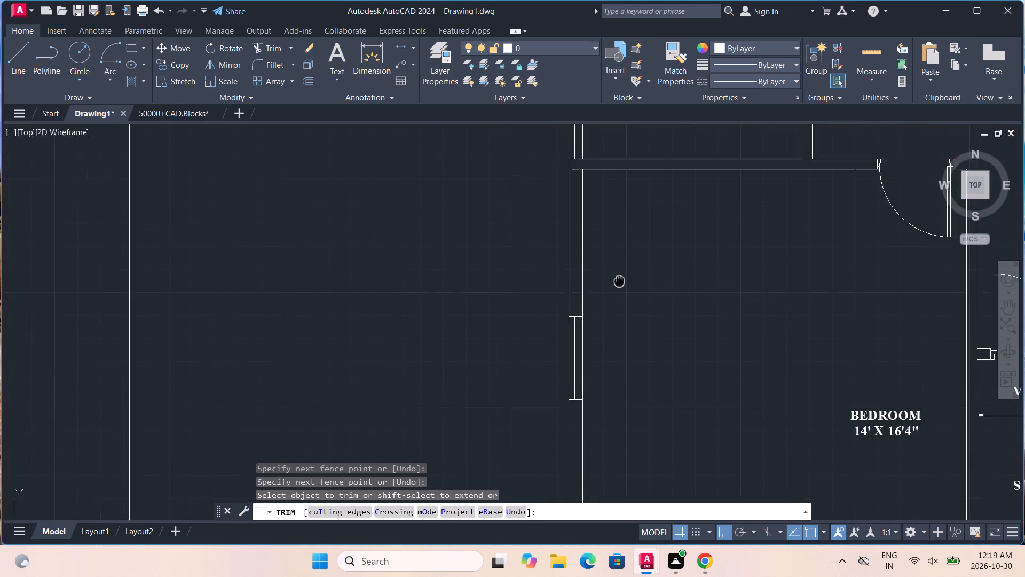
{"action": "middle_click_drag", "start_coordinate": [608, 329], "coordinate": [601, 368]}
Trim both pane lines between the bottom of the KITCHEN window and the partition below it.
{"action": "middle_click_drag", "start_coordinate": [568, 236], "coordinate": [572, 274]}
{"action": "scroll", "coordinate": [572, 274], "scroll_direction": "up", "scroll_amount": 2}
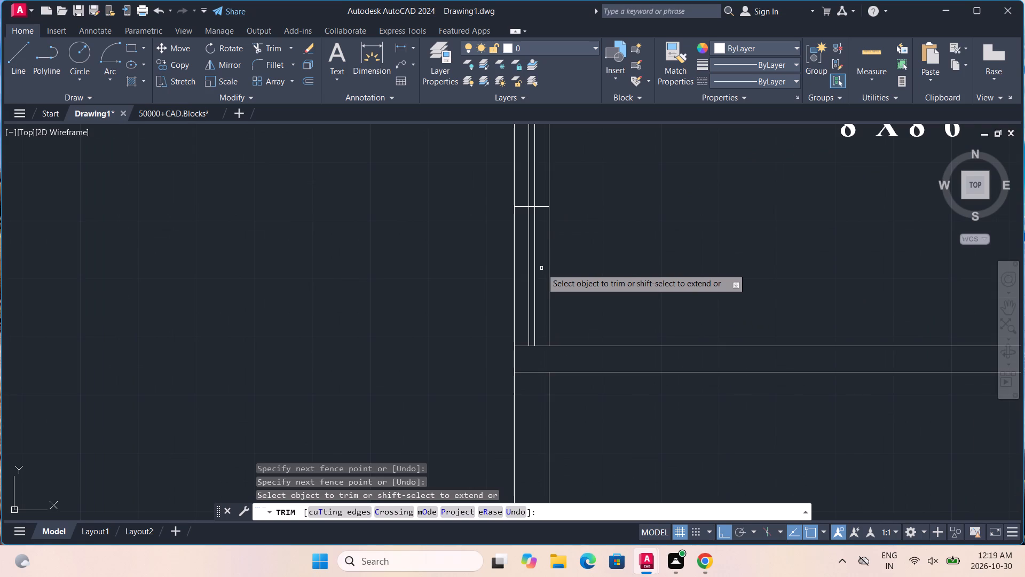
{"action": "left_click", "coordinate": [532, 272]}
{"action": "left_click", "coordinate": [532, 273]}
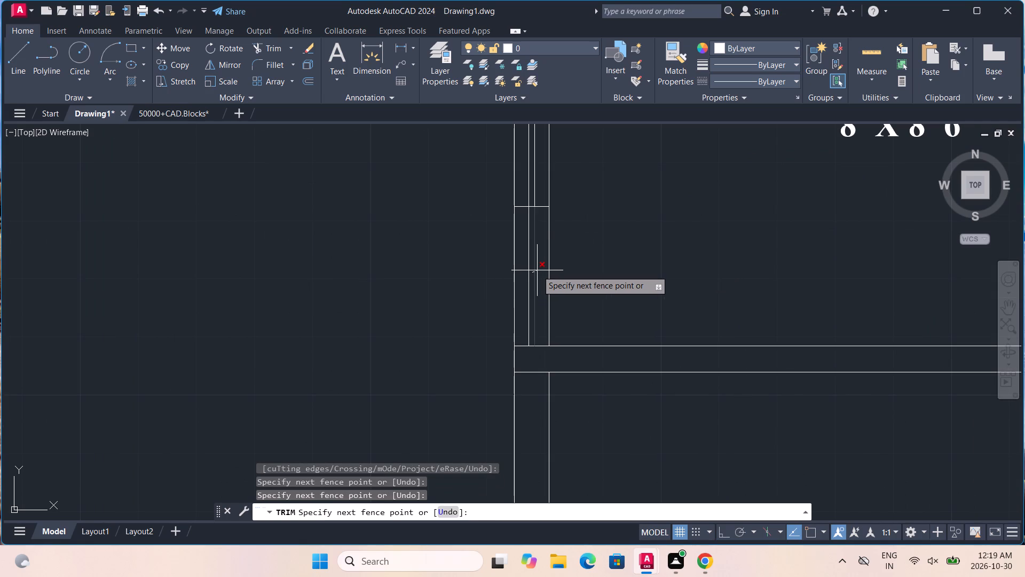
{"action": "left_click_drag", "start_coordinate": [530, 275], "coordinate": [541, 267]}
{"action": "left_click", "coordinate": [545, 264]}
{"action": "left_click_drag", "start_coordinate": [540, 267], "coordinate": [530, 277]}
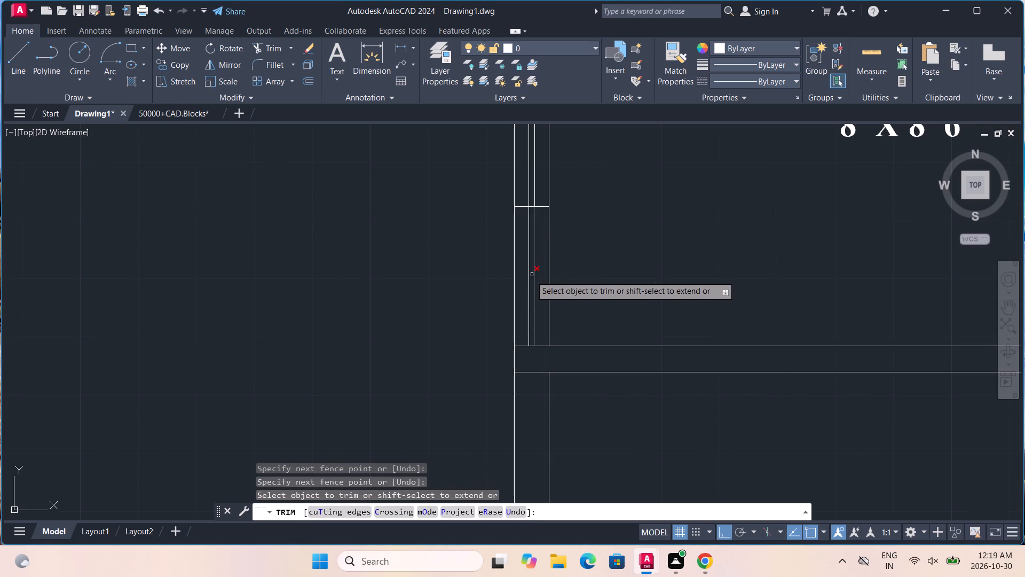
{"action": "left_click_drag", "start_coordinate": [530, 277], "coordinate": [523, 284]}
{"action": "left_click_drag", "start_coordinate": [538, 270], "coordinate": [524, 282]}
{"action": "scroll", "coordinate": [524, 282], "scroll_direction": "down", "scroll_amount": 1}
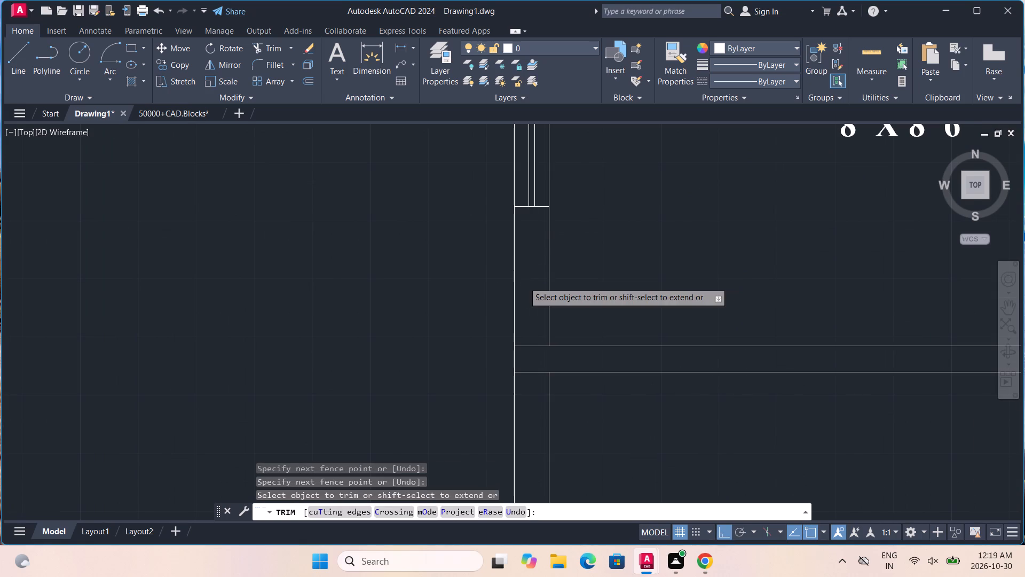
Trim both pane lines in the west outer wall between the 14' X 12' BEDROOM window and the KITCHEN window.
{"action": "middle_click_drag", "start_coordinate": [587, 311], "coordinate": [586, 367]}
{"action": "middle_click_drag", "start_coordinate": [584, 226], "coordinate": [580, 363]}
{"action": "middle_click_drag", "start_coordinate": [575, 222], "coordinate": [584, 387]}
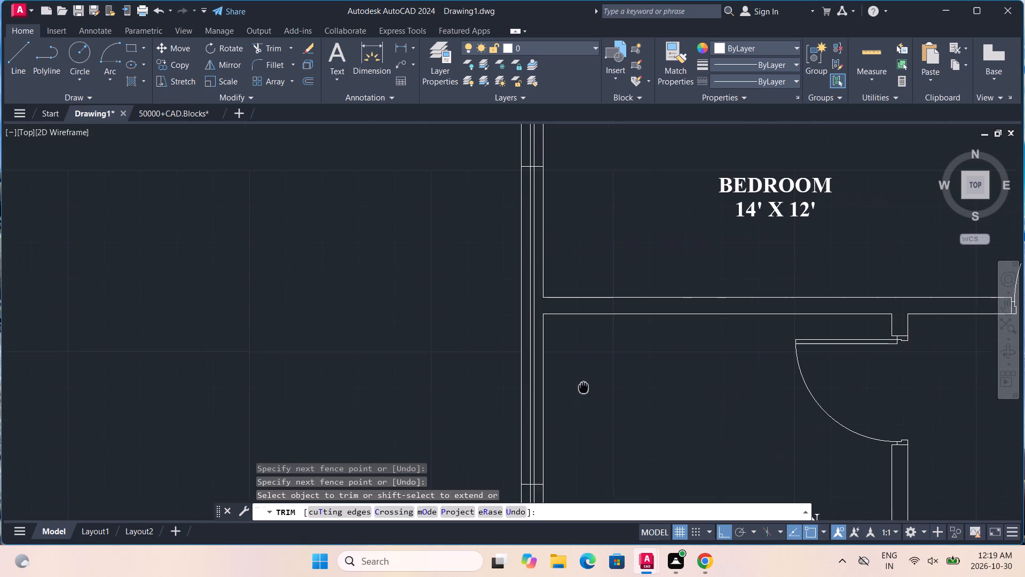
{"action": "middle_click_drag", "start_coordinate": [569, 373], "coordinate": [581, 299]}
{"action": "scroll", "coordinate": [580, 299], "scroll_direction": "down", "scroll_amount": 2}
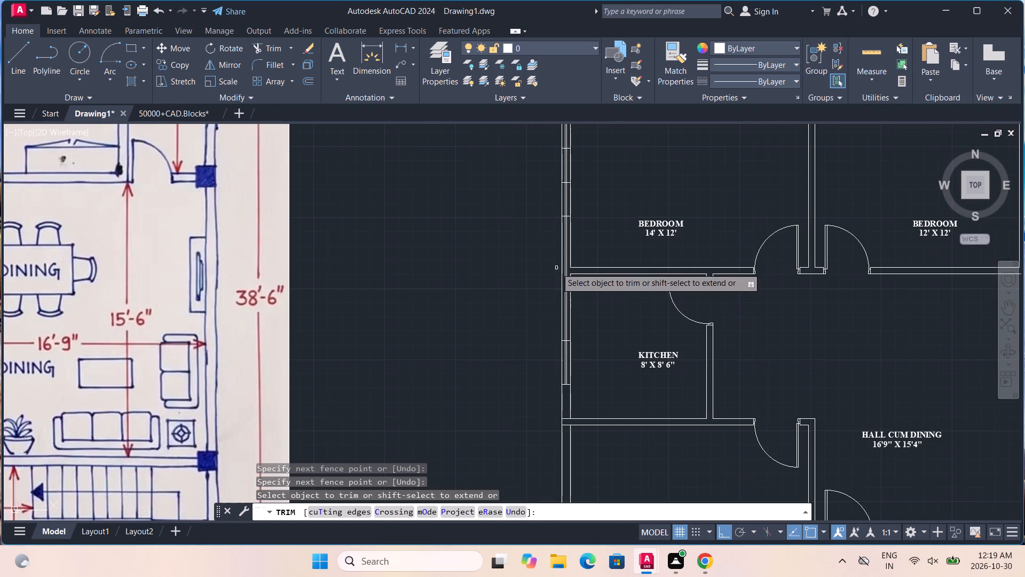
{"action": "left_click", "coordinate": [566, 230]}
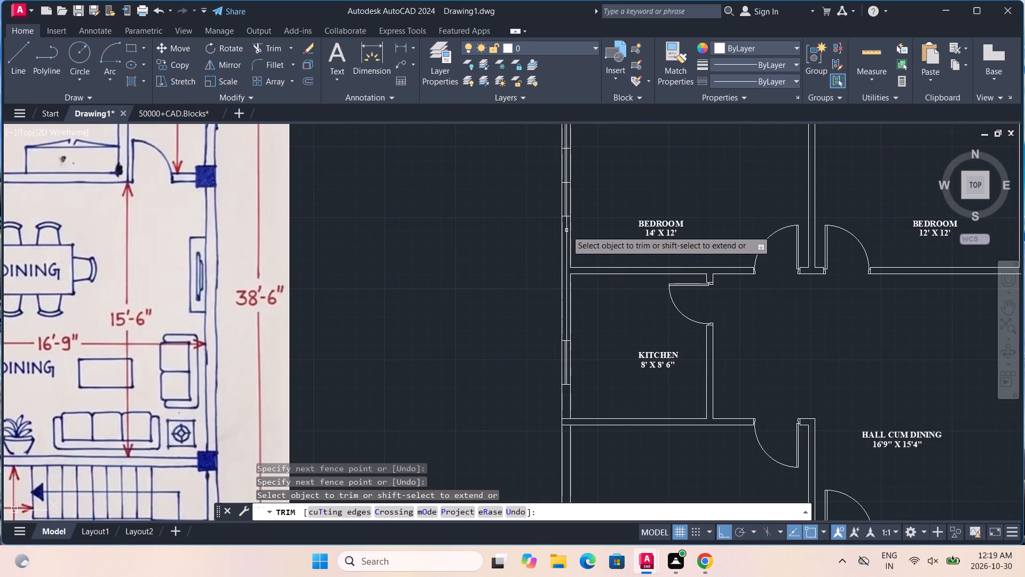
{"action": "left_click", "coordinate": [566, 229]}
Trim both pane lines between the top of the 14' X 12' BEDROOM's west window and the building's northwest corner.
{"action": "middle_click_drag", "start_coordinate": [580, 217], "coordinate": [589, 346]}
{"action": "scroll", "coordinate": [600, 256], "scroll_direction": "up", "scroll_amount": 1}
{"action": "middle_click_drag", "start_coordinate": [600, 256], "coordinate": [606, 341]}
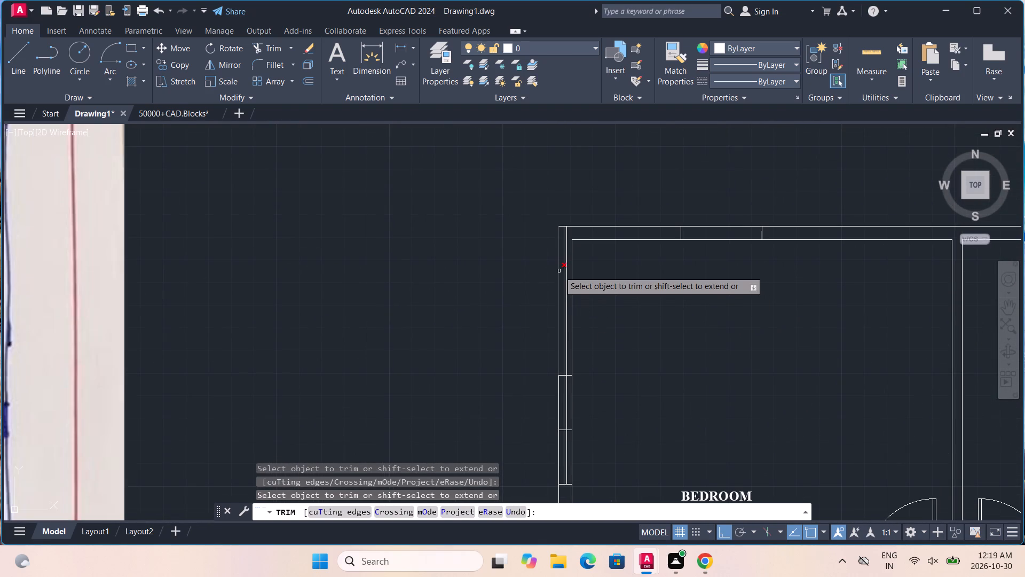
{"action": "left_click", "coordinate": [563, 272]}
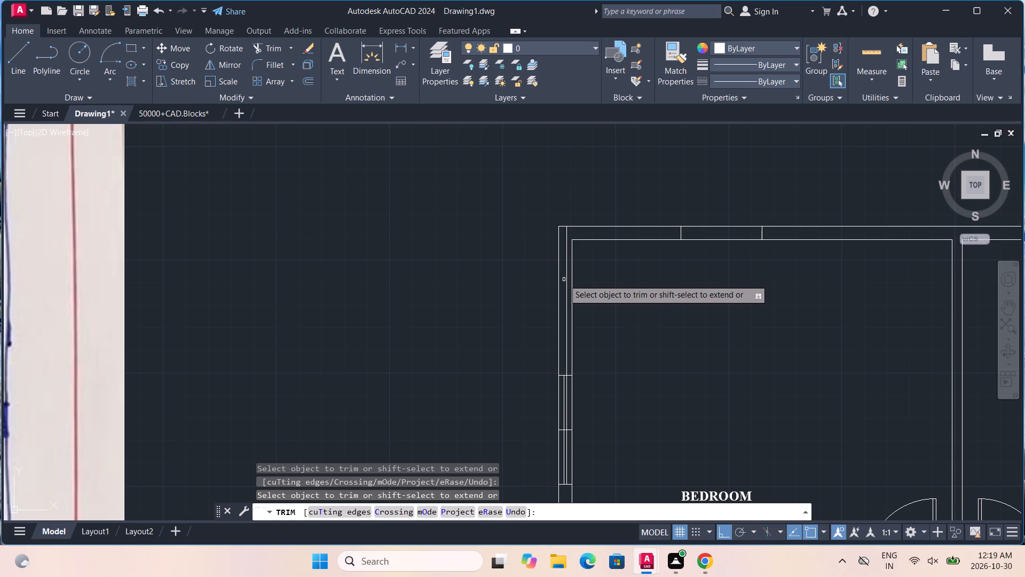
{"action": "left_click", "coordinate": [566, 284]}
{"action": "scroll", "coordinate": [566, 284], "scroll_direction": "down", "scroll_amount": 5}
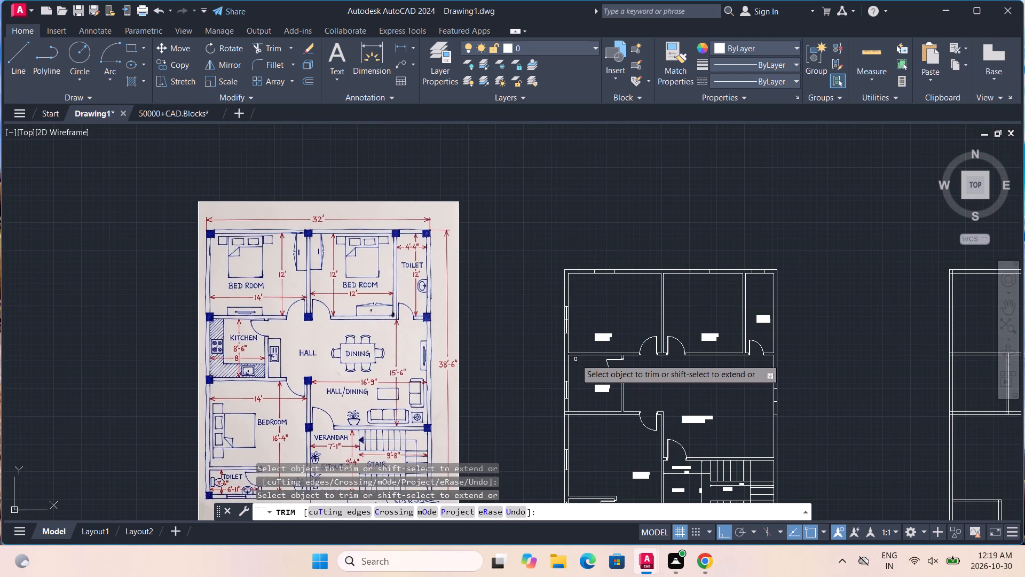
{"action": "key", "text": "Escape"}
{"action": "key", "text": "Escape"}
Trim the two partition lines crossing the west outer wall at the junction between KITCHEN and the 14' X 16'4" BEDROOM.
{"action": "middle_click_drag", "start_coordinate": [585, 392], "coordinate": [596, 230]}
{"action": "scroll", "coordinate": [578, 292], "scroll_direction": "up", "scroll_amount": 3}
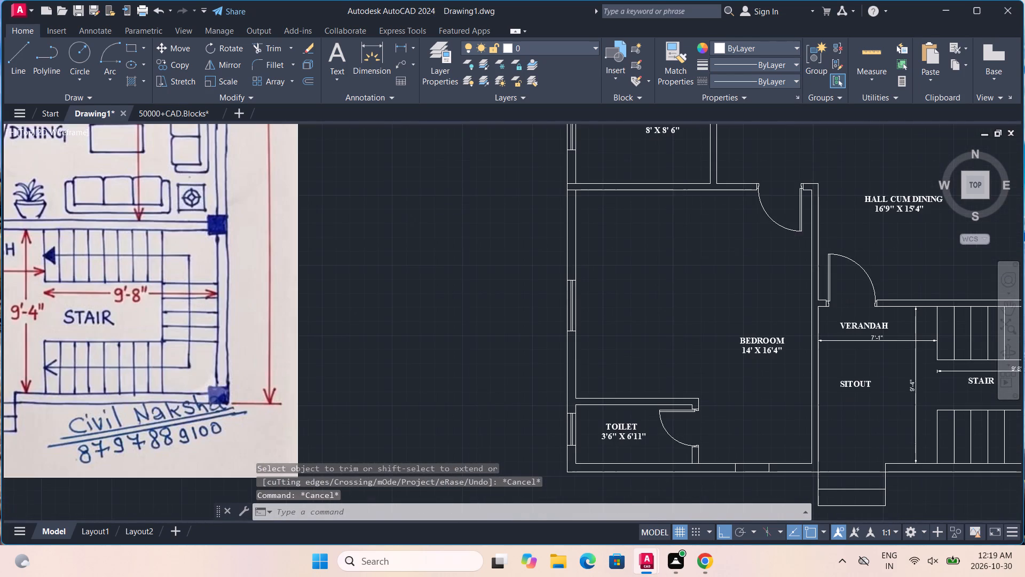
{"action": "middle_click_drag", "start_coordinate": [634, 320], "coordinate": [635, 201]}
{"action": "scroll", "coordinate": [645, 223], "scroll_direction": "down", "scroll_amount": 1}
{"action": "middle_click_drag", "start_coordinate": [645, 223], "coordinate": [637, 382]}
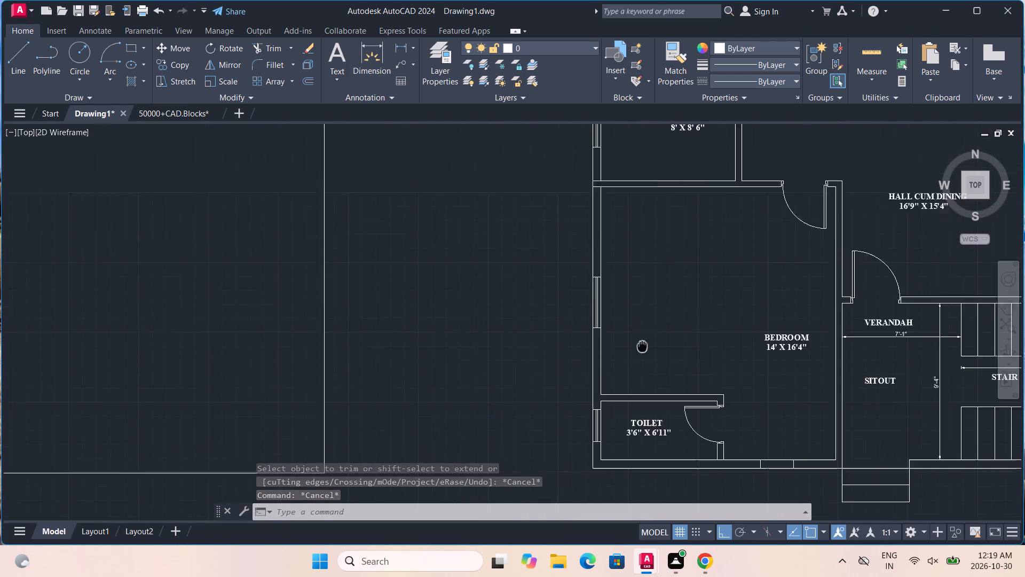
{"action": "middle_click_drag", "start_coordinate": [637, 382], "coordinate": [632, 396]}
{"action": "middle_click_drag", "start_coordinate": [630, 288], "coordinate": [636, 339]}
{"action": "scroll", "coordinate": [584, 320], "scroll_direction": "up", "scroll_amount": 1}
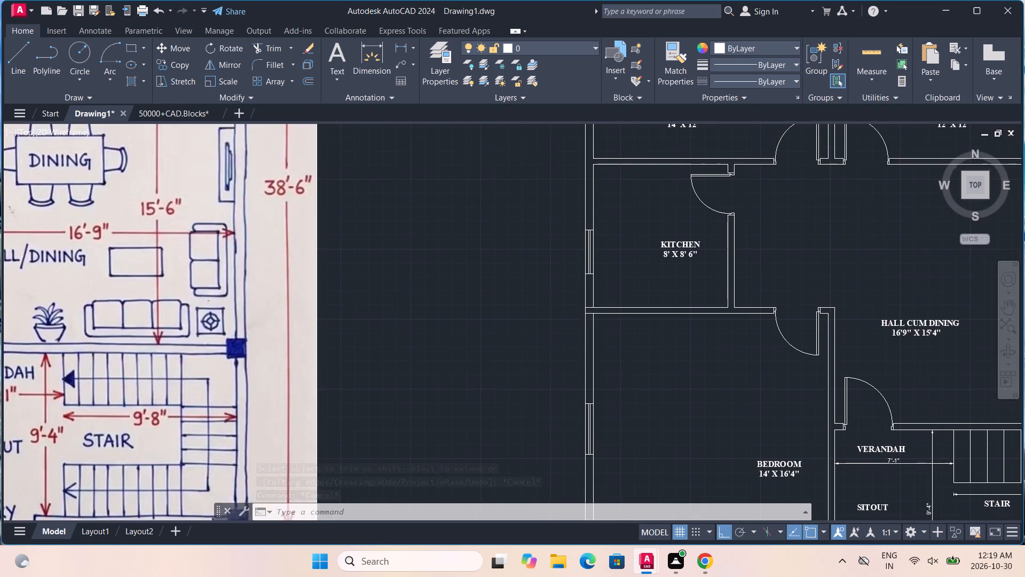
{"action": "scroll", "coordinate": [584, 319], "scroll_direction": "up", "scroll_amount": 3}
{"action": "type", "text": "TR"}
{"action": "key", "text": "Return"}
{"action": "key", "text": "Return"}
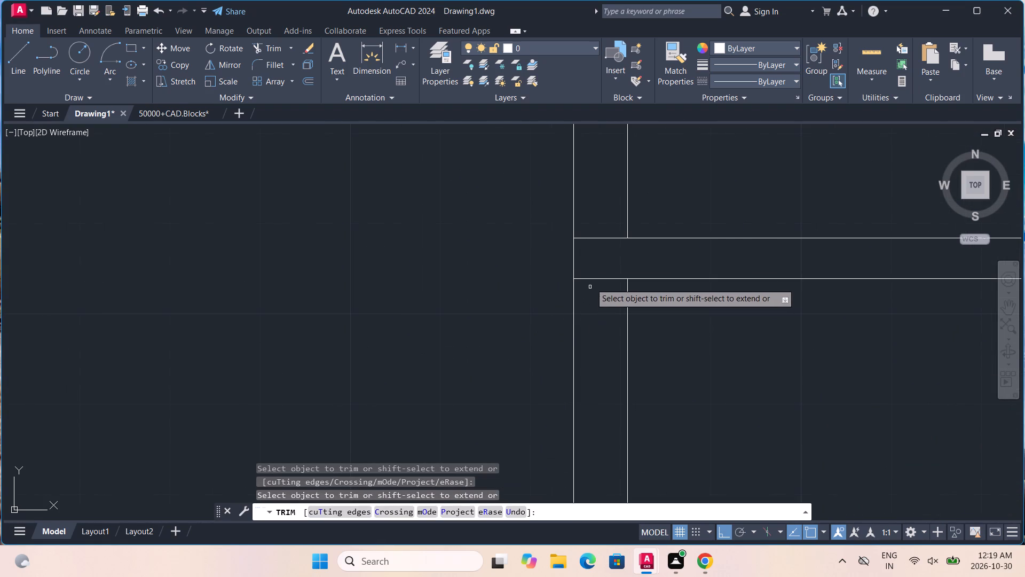
{"action": "left_click_drag", "start_coordinate": [595, 224], "coordinate": [599, 305]}
{"action": "scroll", "coordinate": [599, 305], "scroll_direction": "down", "scroll_amount": 3}
{"action": "key", "text": "Escape"}
{"action": "key", "text": "Escape"}
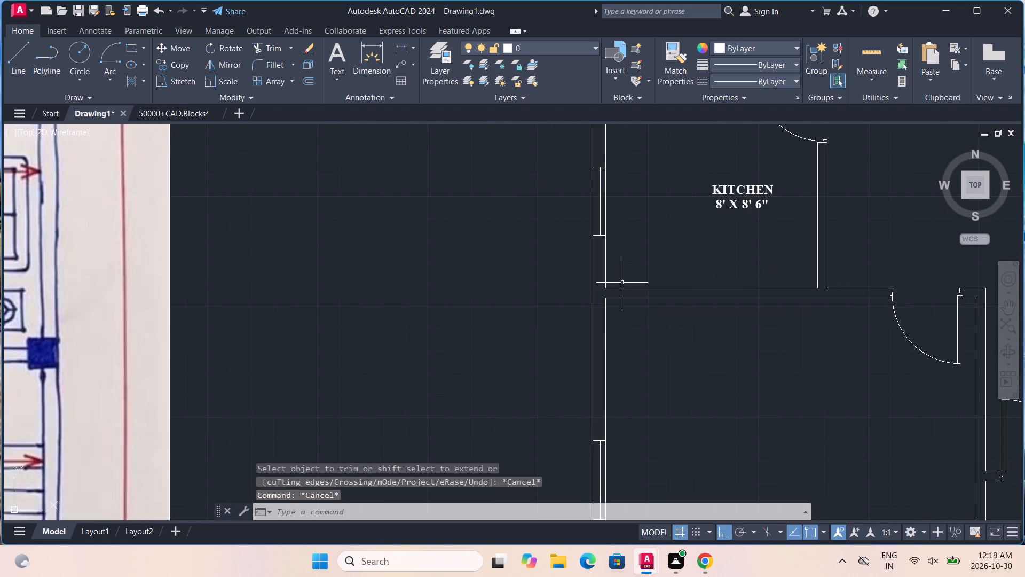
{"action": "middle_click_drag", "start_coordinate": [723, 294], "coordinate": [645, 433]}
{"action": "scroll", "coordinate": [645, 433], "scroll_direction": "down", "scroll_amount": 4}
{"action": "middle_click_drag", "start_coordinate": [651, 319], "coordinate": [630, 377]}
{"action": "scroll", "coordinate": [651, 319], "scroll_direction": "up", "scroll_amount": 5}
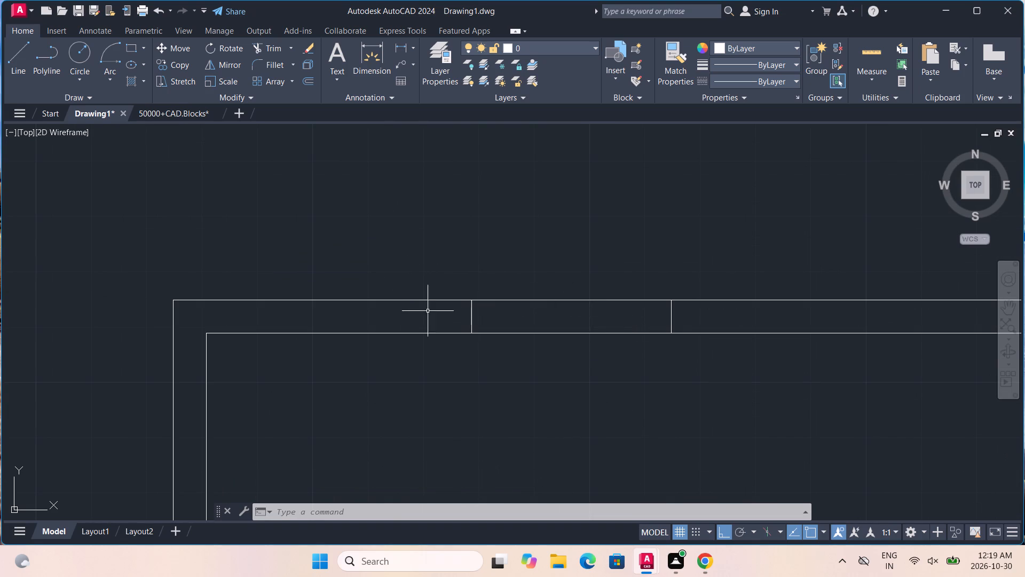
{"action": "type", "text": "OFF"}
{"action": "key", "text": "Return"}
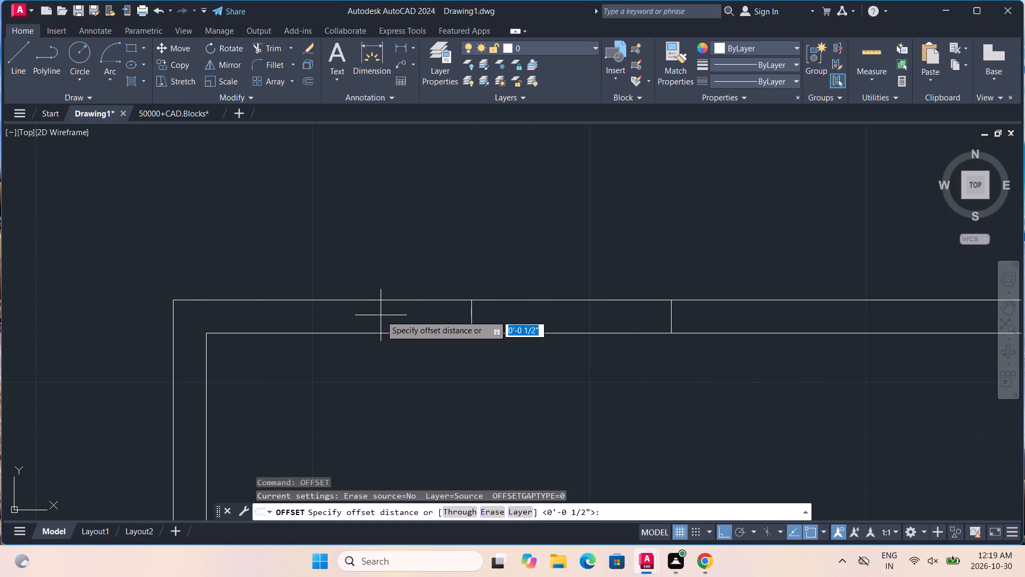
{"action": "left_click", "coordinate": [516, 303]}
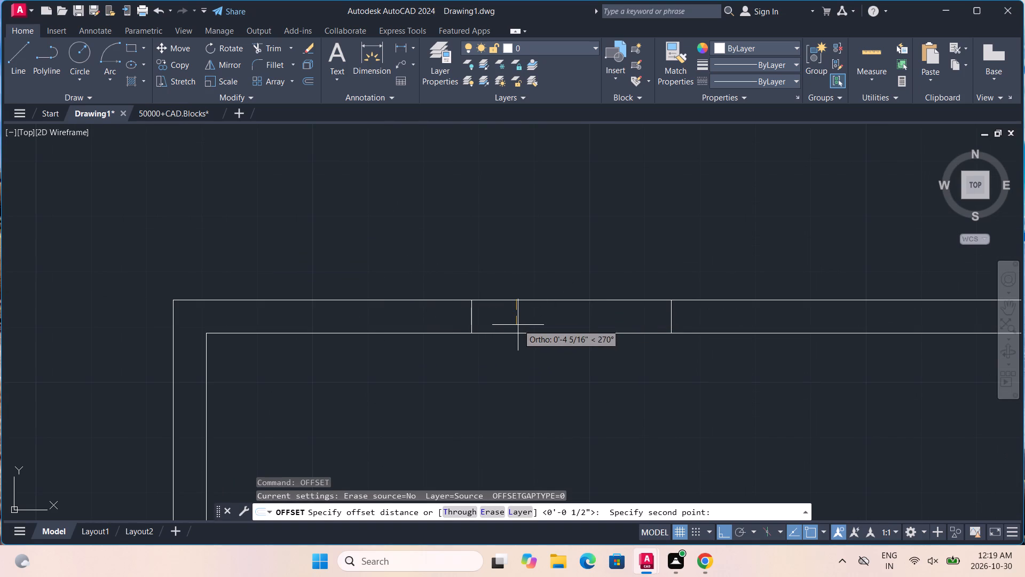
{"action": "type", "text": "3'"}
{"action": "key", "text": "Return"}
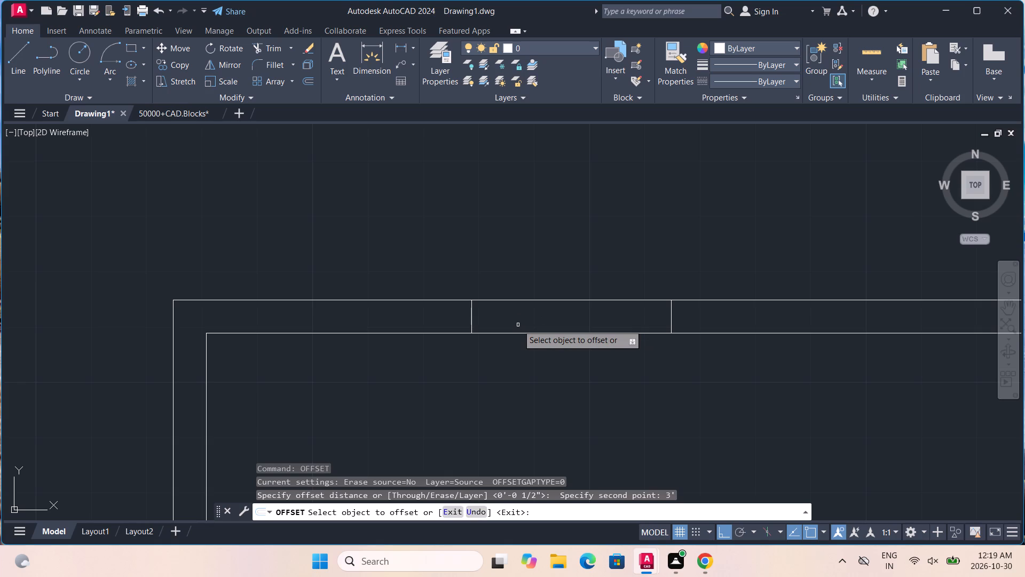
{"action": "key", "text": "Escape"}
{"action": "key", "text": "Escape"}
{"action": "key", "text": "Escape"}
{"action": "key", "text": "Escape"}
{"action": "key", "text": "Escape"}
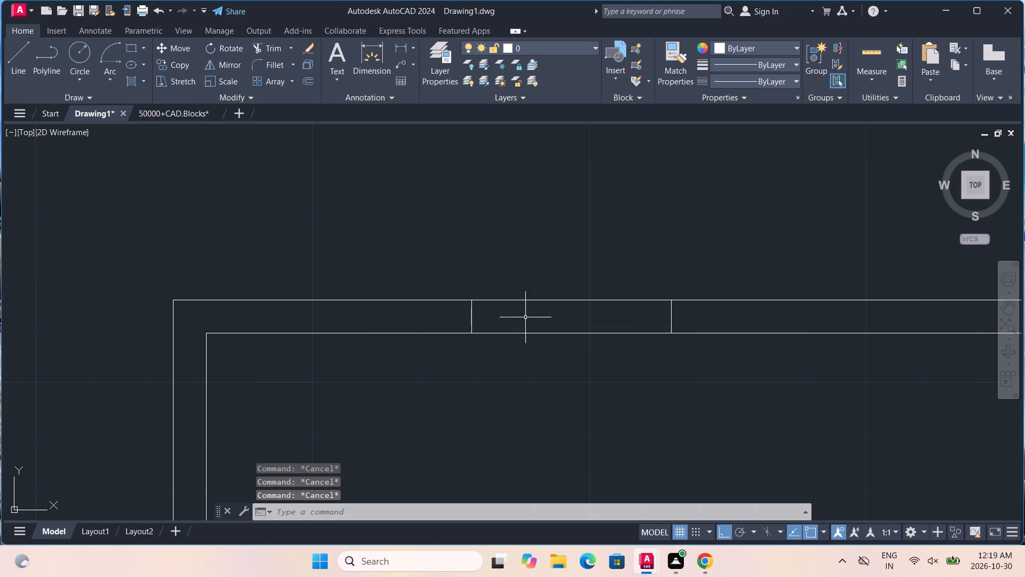
Offset the outer line of the north wall 3" inward to create a wall centreline.
{"action": "left_click", "coordinate": [531, 299]}
{"action": "type", "text": "OFF"}
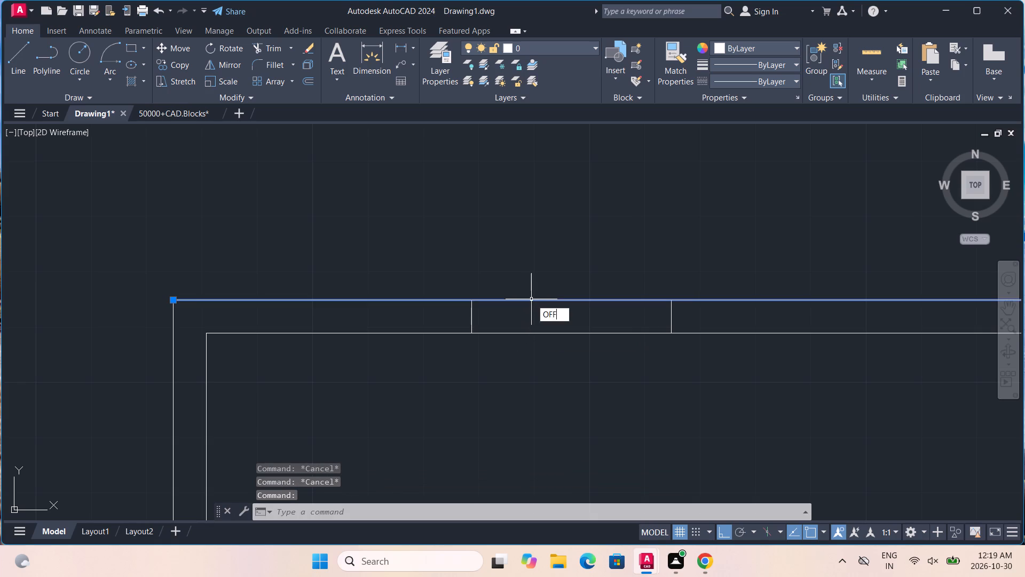
{"action": "key", "text": "Return"}
{"action": "type", "text": "3\""}
{"action": "key", "text": "Return"}
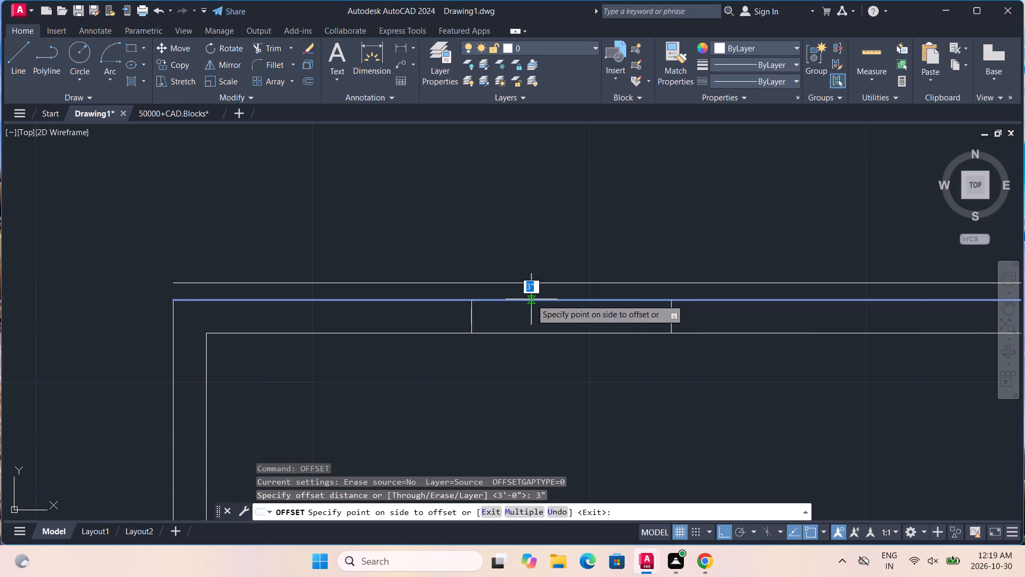
{"action": "left_click", "coordinate": [532, 307]}
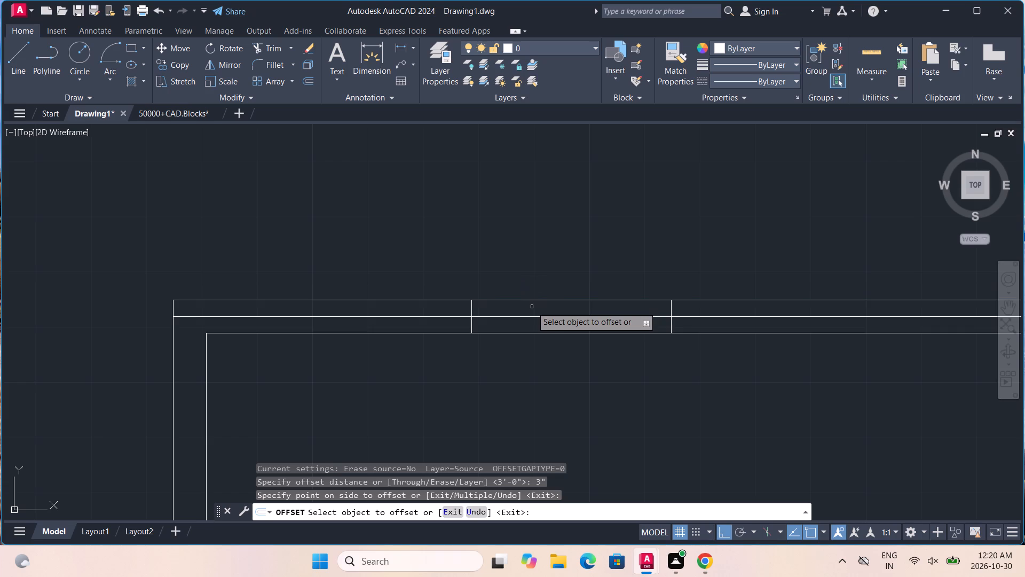
Offset the north wall's centreline 0.5" to each side to form the two window pane lines.
{"action": "left_click", "coordinate": [533, 316]}
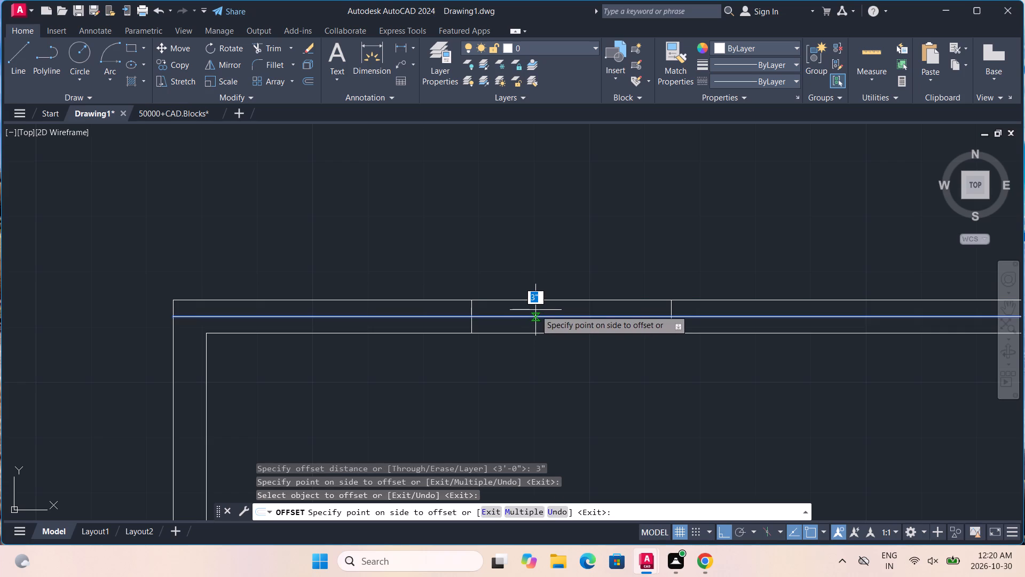
{"action": "type", "text": "0.4"}
{"action": "key", "text": "BackSpace"}
{"action": "key", "text": "5"}
{"action": "key", "text": "shift+quotedbl"}
{"action": "key", "text": "Return"}
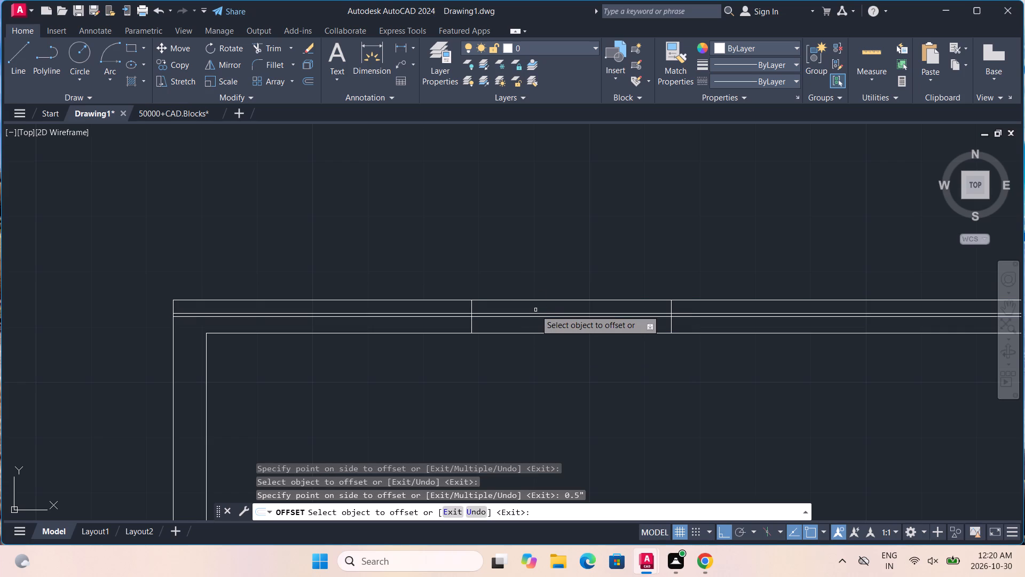
{"action": "scroll", "coordinate": [535, 310], "scroll_direction": "up", "scroll_amount": 2}
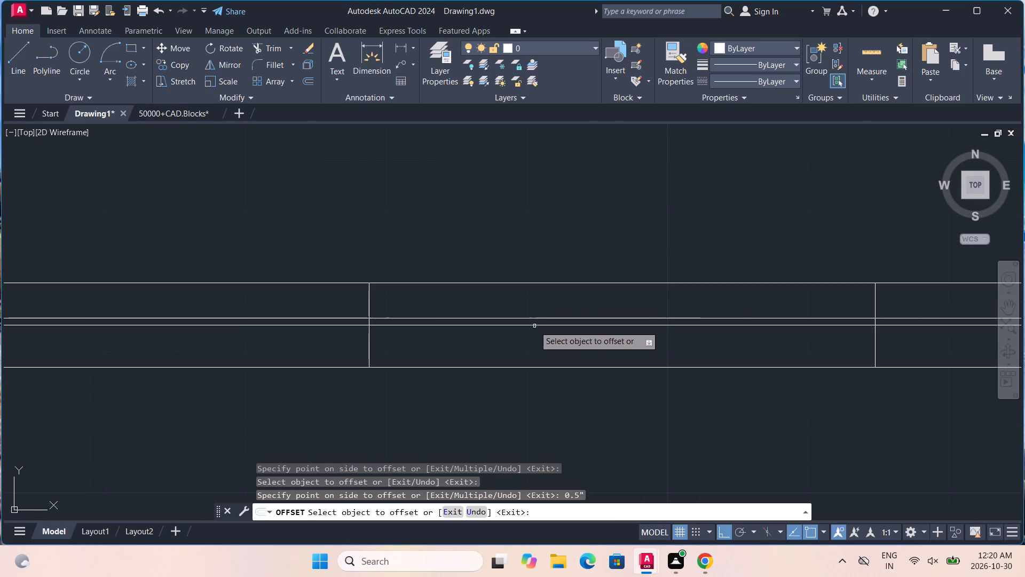
{"action": "left_click", "coordinate": [535, 326]}
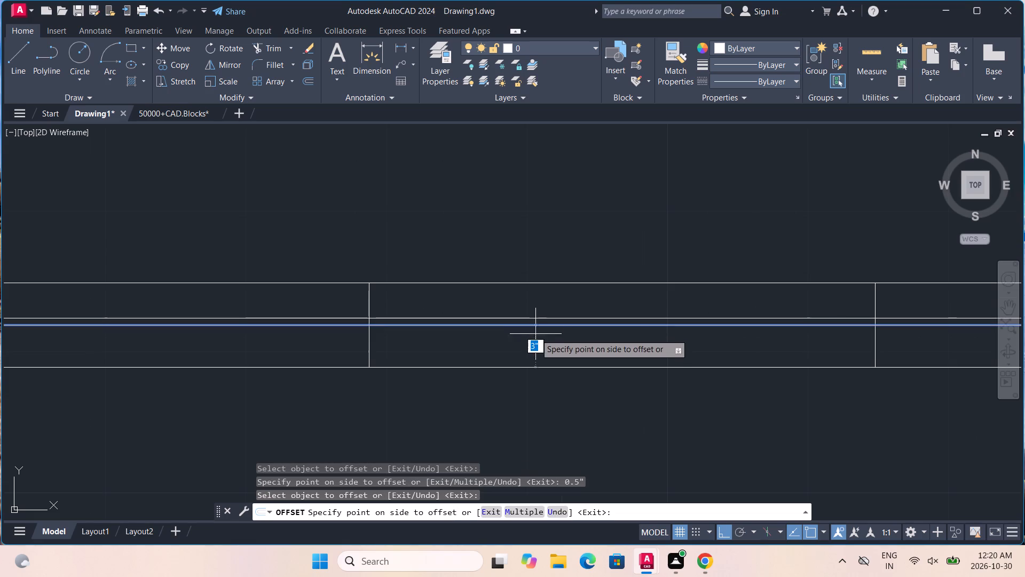
{"action": "key", "text": "0"}
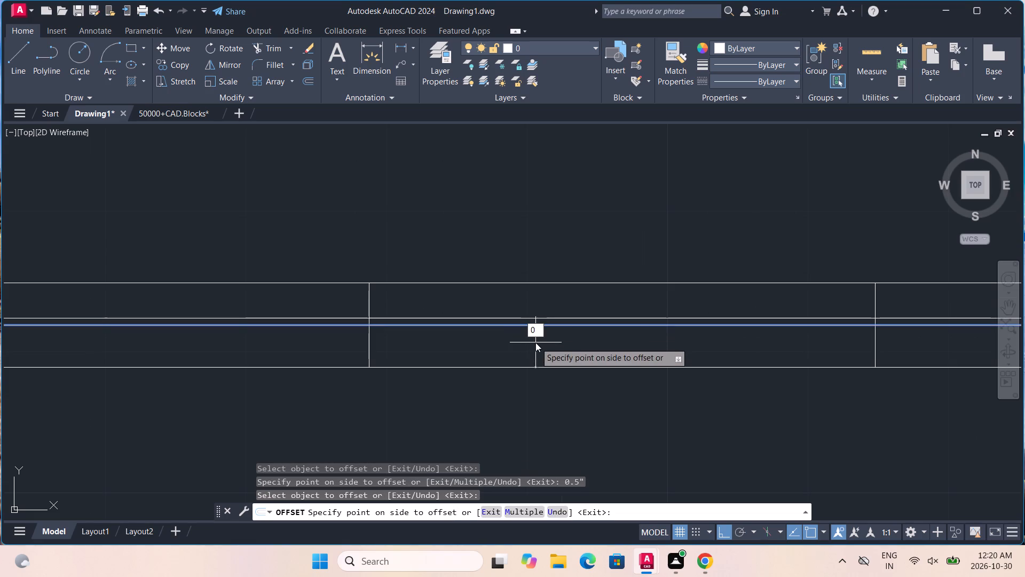
{"action": "type", "text": ".5\""}
{"action": "key", "text": "Return"}
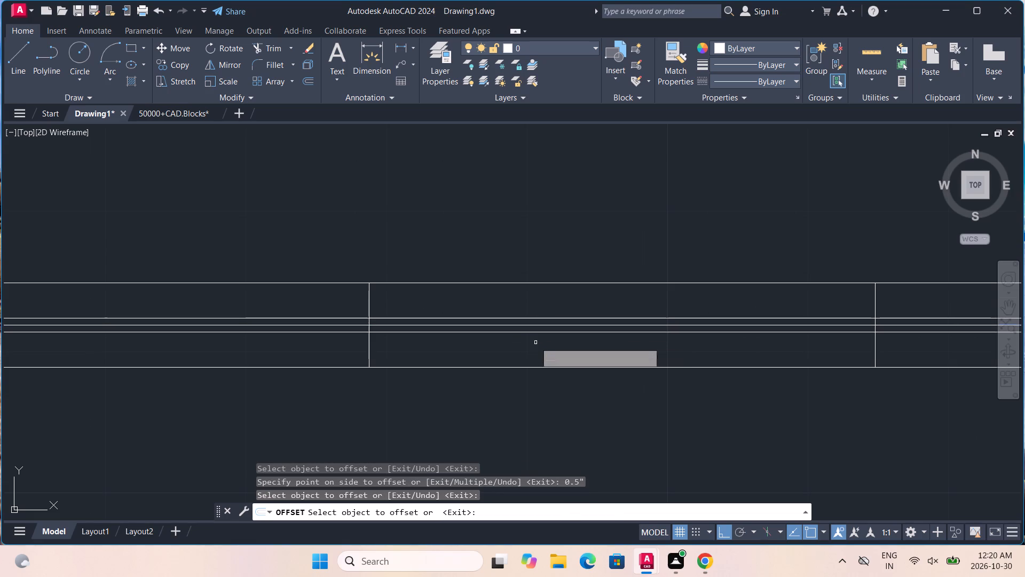
{"action": "scroll", "coordinate": [535, 342], "scroll_direction": "down", "scroll_amount": 3}
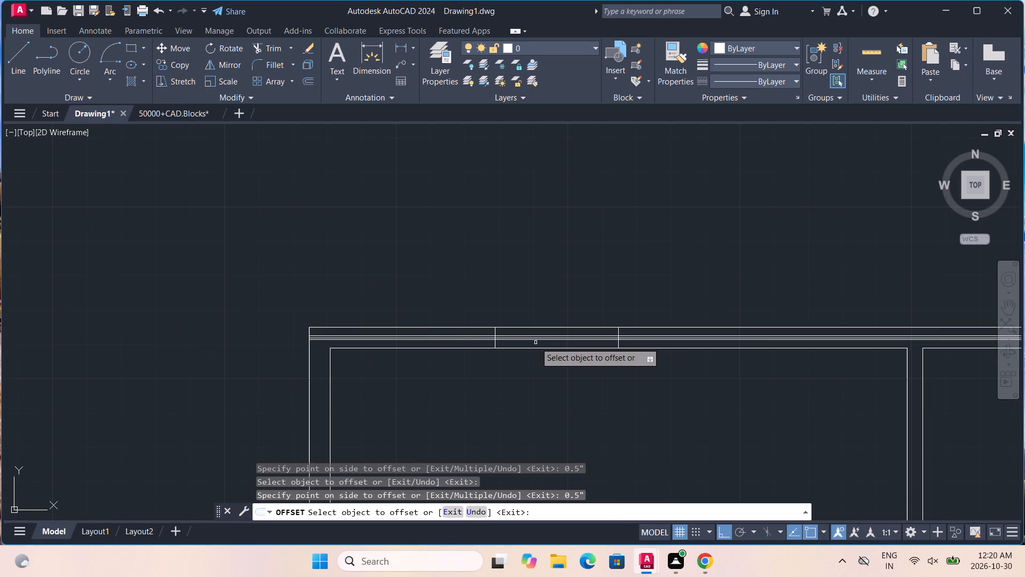
{"action": "key", "text": "Escape"}
{"action": "key", "text": "Escape"}
Delete the centreline between the two pane lines in the north wall.
{"action": "scroll", "coordinate": [535, 342], "scroll_direction": "up", "scroll_amount": 4}
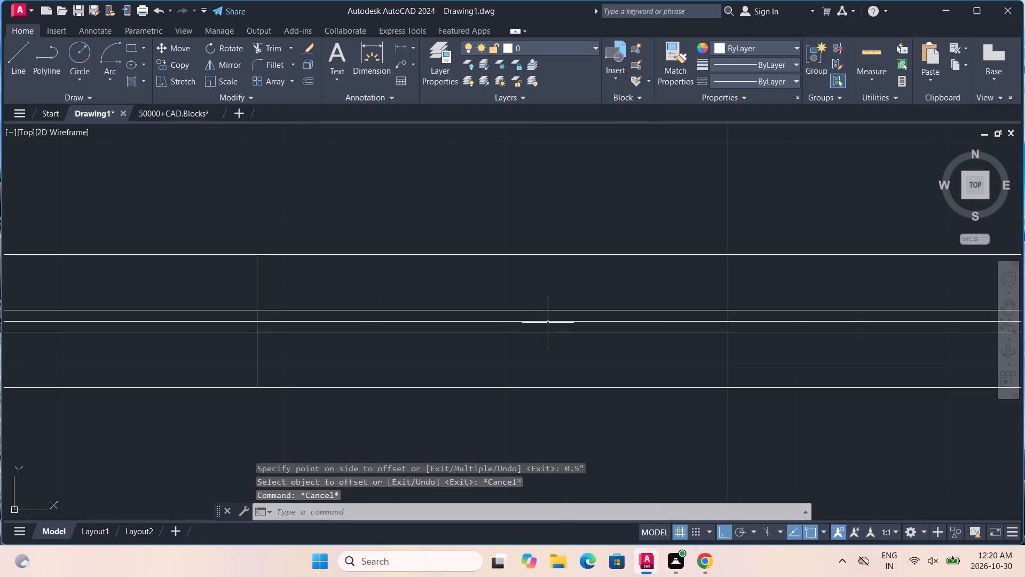
{"action": "left_click", "coordinate": [548, 323]}
{"action": "key", "text": "Delete"}
Trim both pane lines between the building's northwest corner and the 14' X 12' BEDROOM's north window.
{"action": "scroll", "coordinate": [559, 313], "scroll_direction": "down", "scroll_amount": 3}
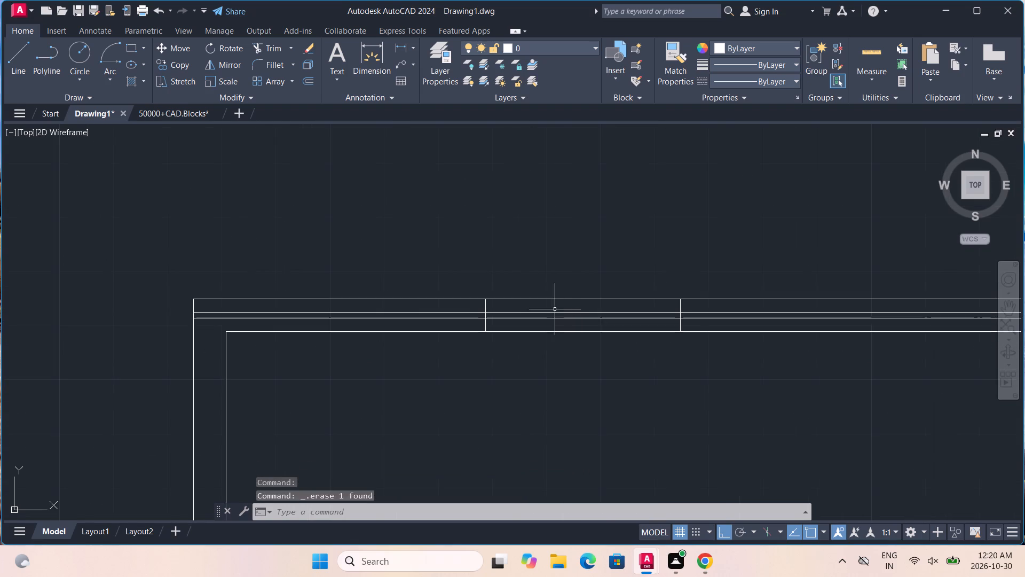
{"action": "middle_click_drag", "start_coordinate": [339, 325], "coordinate": [402, 355]}
{"action": "scroll", "coordinate": [403, 355], "scroll_direction": "up", "scroll_amount": 2}
{"action": "type", "text": "TR"}
{"action": "key", "text": "Return"}
{"action": "key", "text": "Return"}
{"action": "left_click_drag", "start_coordinate": [421, 316], "coordinate": [421, 329]}
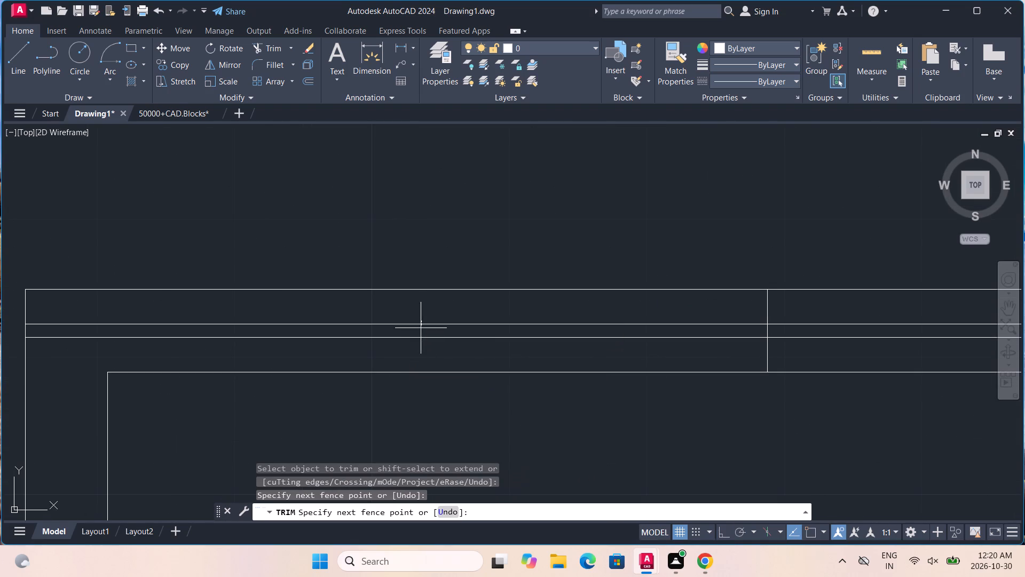
{"action": "left_click_drag", "start_coordinate": [421, 329], "coordinate": [417, 347]}
{"action": "scroll", "coordinate": [417, 347], "scroll_direction": "down", "scroll_amount": 2}
{"action": "middle_click_drag", "start_coordinate": [789, 434], "coordinate": [500, 402]}
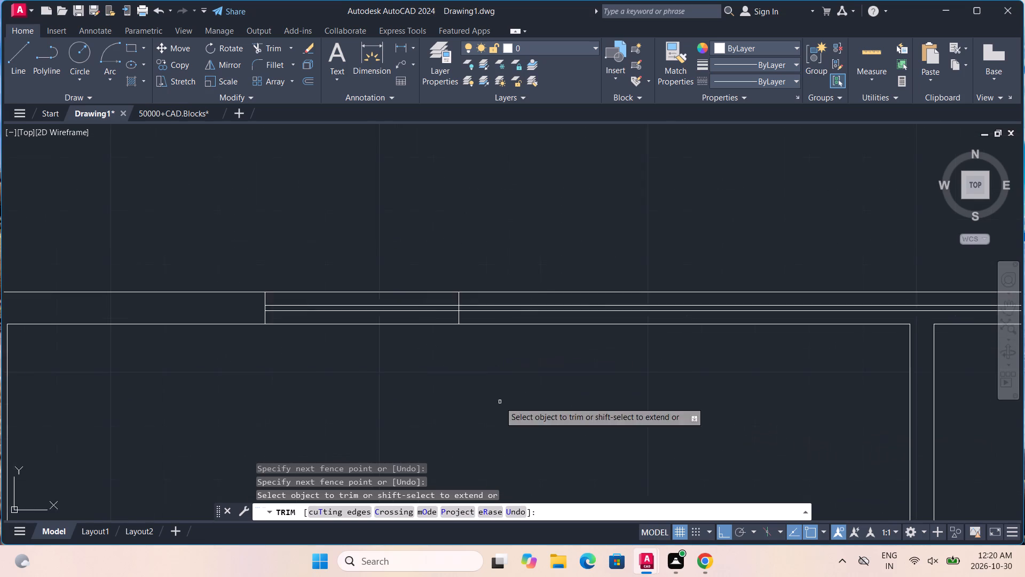
Trim both north-wall pane lines between the three window openings and from the toilet window to the northeast corner.
{"action": "scroll", "coordinate": [500, 402], "scroll_direction": "down", "scroll_amount": 1}
{"action": "left_click_drag", "start_coordinate": [703, 342], "coordinate": [703, 348]}
{"action": "left_click", "coordinate": [703, 348]}
{"action": "scroll", "coordinate": [703, 345], "scroll_direction": "down", "scroll_amount": 1}
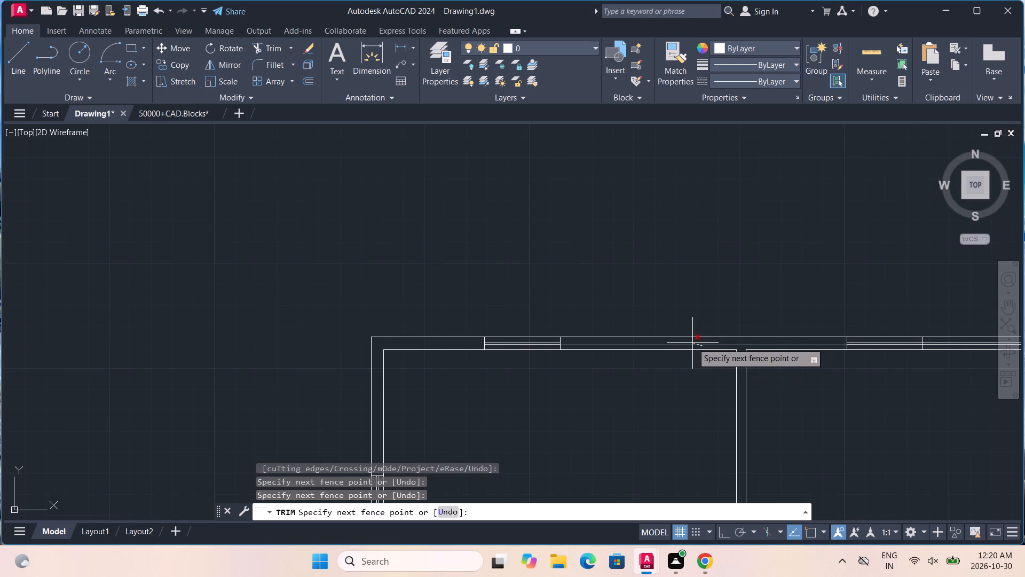
{"action": "left_click", "coordinate": [692, 343]}
{"action": "scroll", "coordinate": [692, 343], "scroll_direction": "down", "scroll_amount": 2}
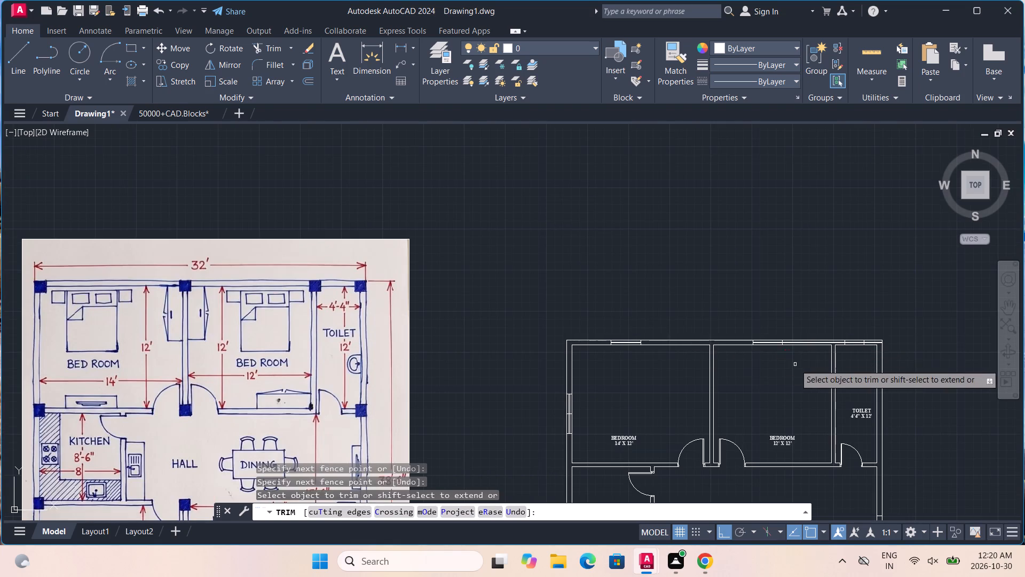
{"action": "middle_click_drag", "start_coordinate": [795, 364], "coordinate": [564, 400]}
{"action": "scroll", "coordinate": [588, 377], "scroll_direction": "up", "scroll_amount": 4}
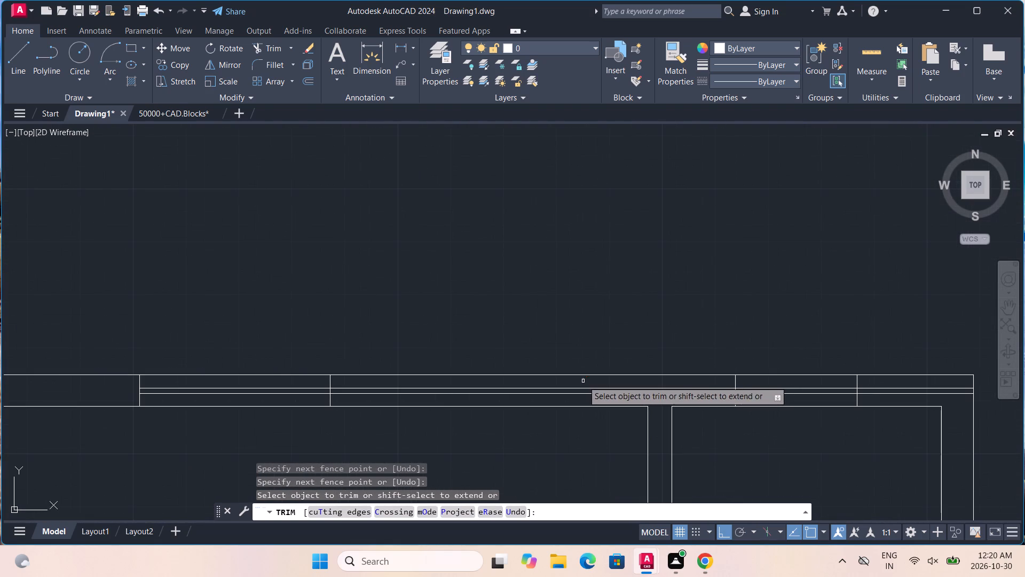
{"action": "left_click_drag", "start_coordinate": [576, 385], "coordinate": [576, 399]}
{"action": "middle_click_drag", "start_coordinate": [899, 425], "coordinate": [866, 423]}
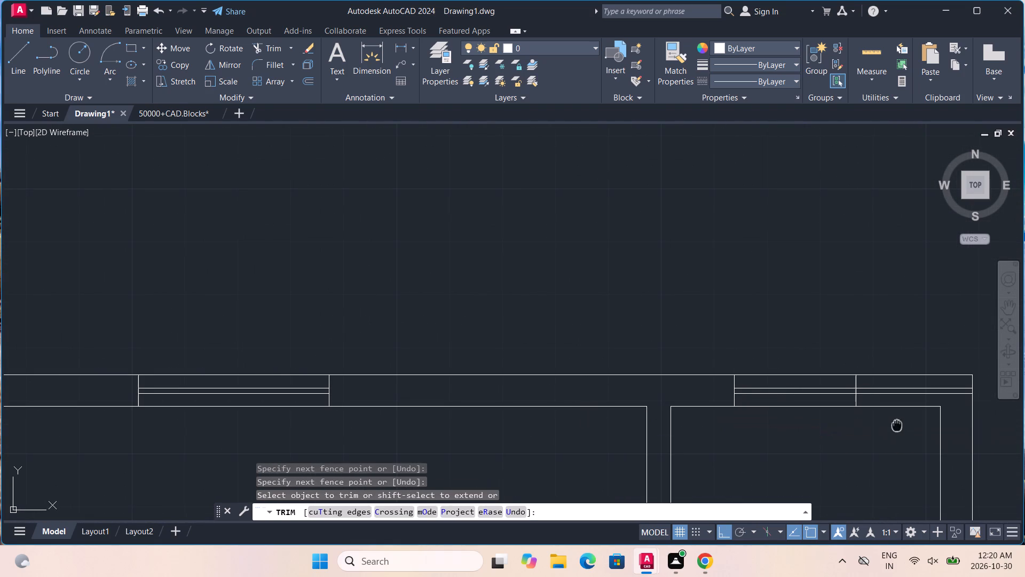
{"action": "middle_click_drag", "start_coordinate": [866, 423], "coordinate": [735, 401]}
{"action": "left_click_drag", "start_coordinate": [756, 364], "coordinate": [754, 370]}
{"action": "scroll", "coordinate": [754, 370], "scroll_direction": "down", "scroll_amount": 3}
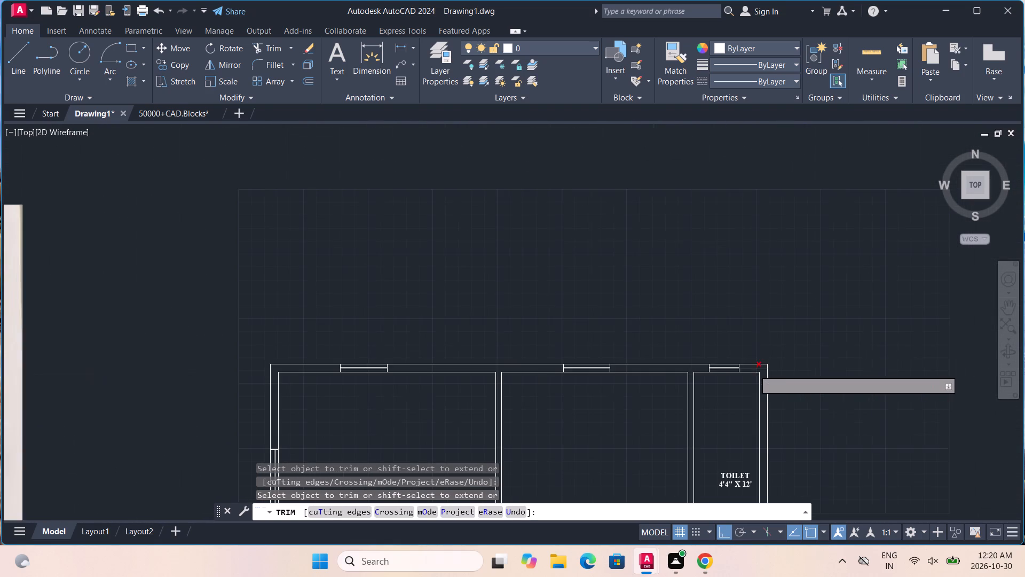
Examine the east and south outer walls against the reference sketch for window openings without pane lines.
{"action": "middle_click_drag", "start_coordinate": [822, 426], "coordinate": [779, 232]}
{"action": "scroll", "coordinate": [777, 229], "scroll_direction": "down", "scroll_amount": 1}
{"action": "middle_click_drag", "start_coordinate": [773, 405], "coordinate": [737, 334]}
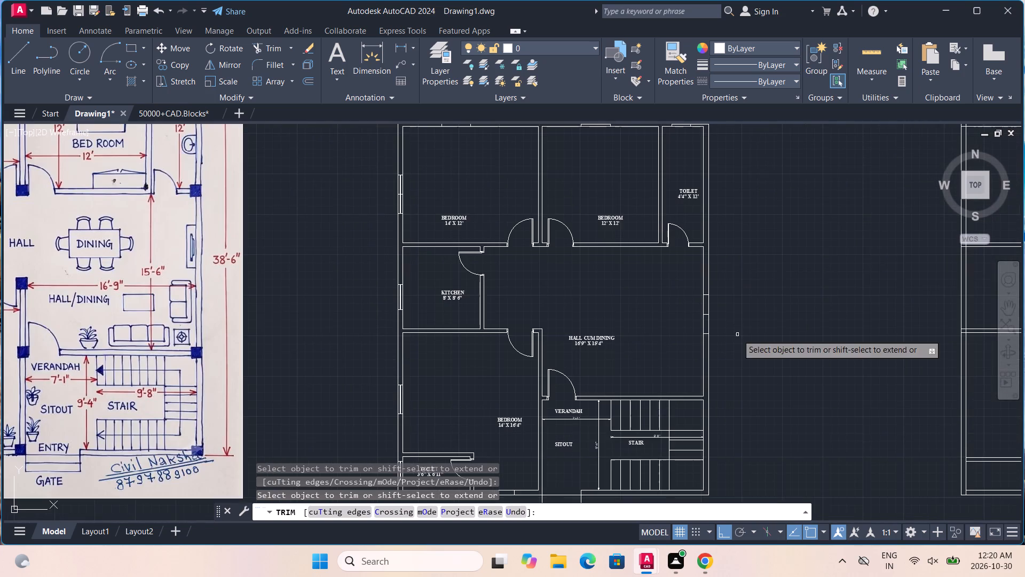
{"action": "middle_click_drag", "start_coordinate": [743, 295], "coordinate": [743, 330]}
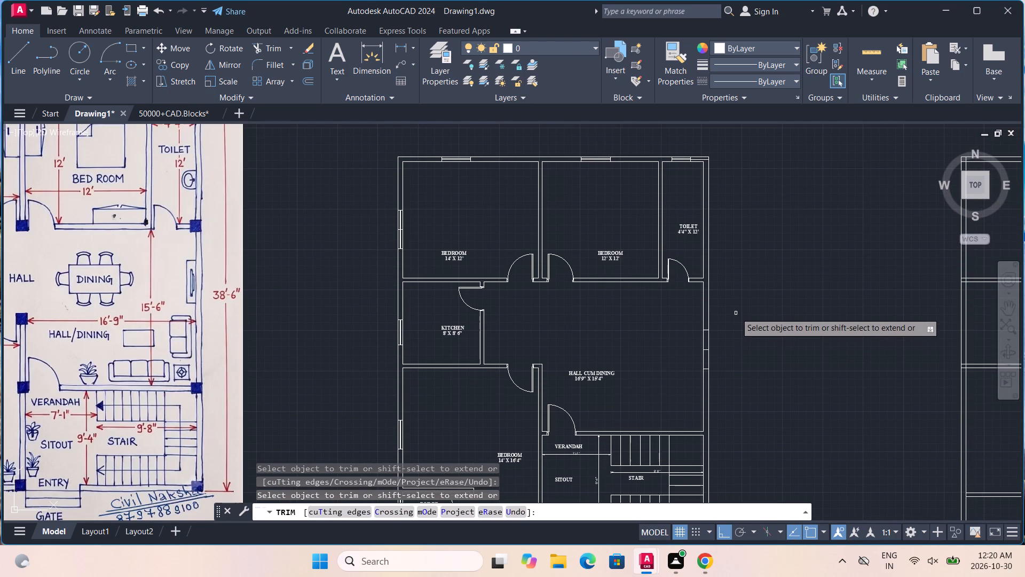
{"action": "scroll", "coordinate": [723, 322], "scroll_direction": "up", "scroll_amount": 3}
{"action": "scroll", "coordinate": [723, 322], "scroll_direction": "down", "scroll_amount": 4}
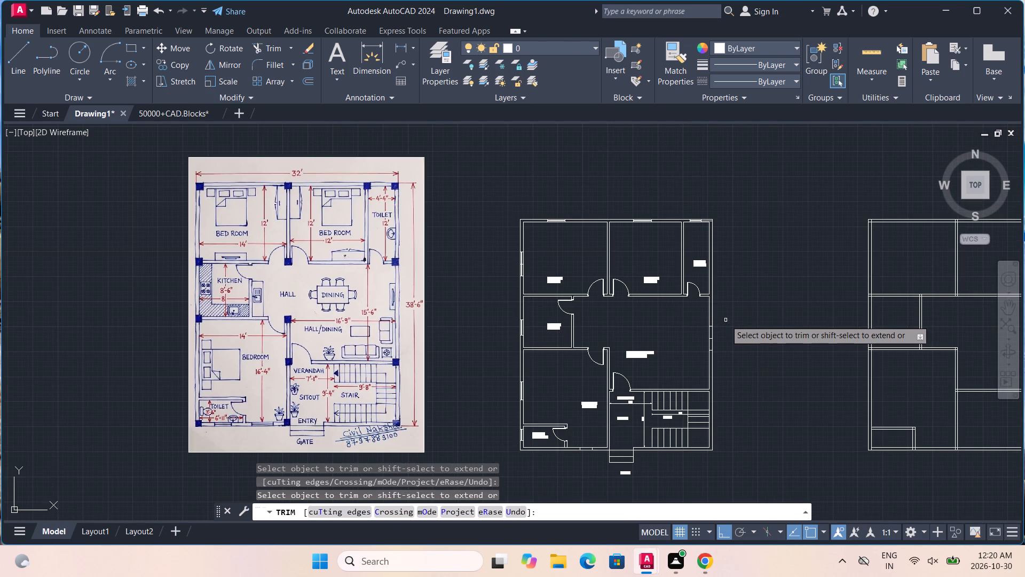
{"action": "scroll", "coordinate": [726, 320], "scroll_direction": "up", "scroll_amount": 2}
{"action": "middle_click_drag", "start_coordinate": [723, 340], "coordinate": [755, 272]}
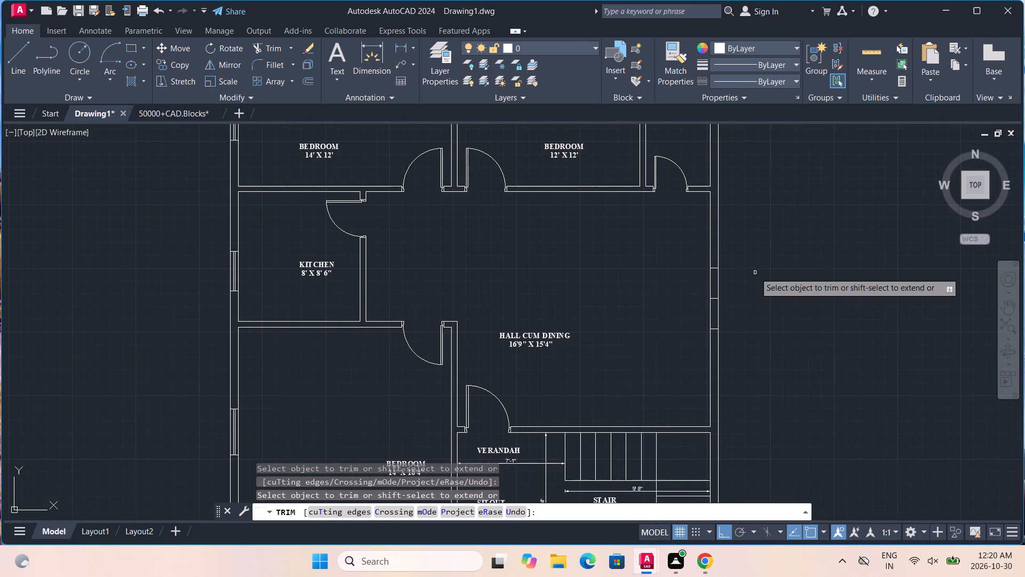
{"action": "middle_click_drag", "start_coordinate": [754, 319], "coordinate": [756, 279]}
{"action": "scroll", "coordinate": [742, 292], "scroll_direction": "up", "scroll_amount": 2}
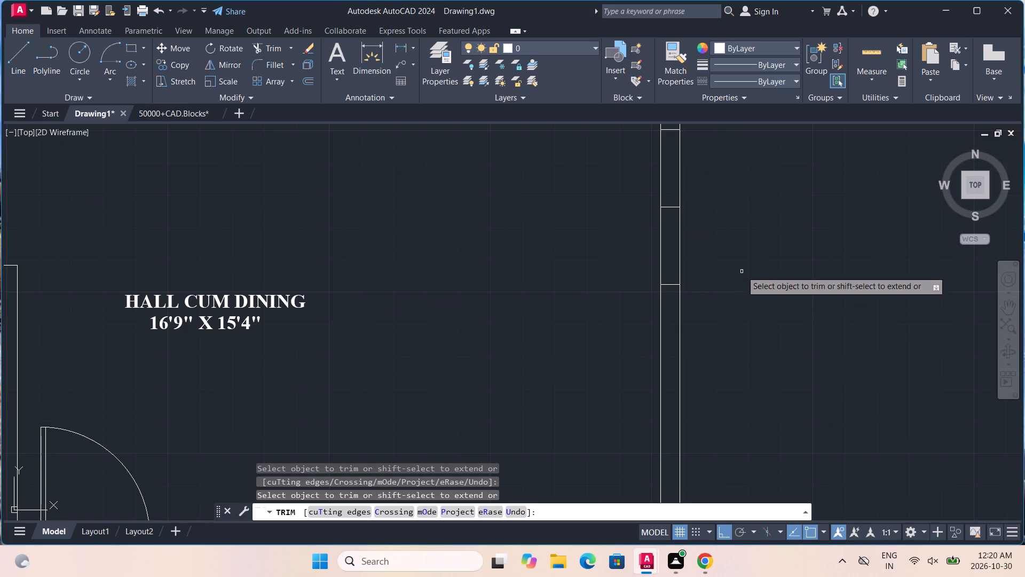
{"action": "middle_click_drag", "start_coordinate": [742, 264], "coordinate": [753, 147]}
{"action": "scroll", "coordinate": [747, 153], "scroll_direction": "down", "scroll_amount": 2}
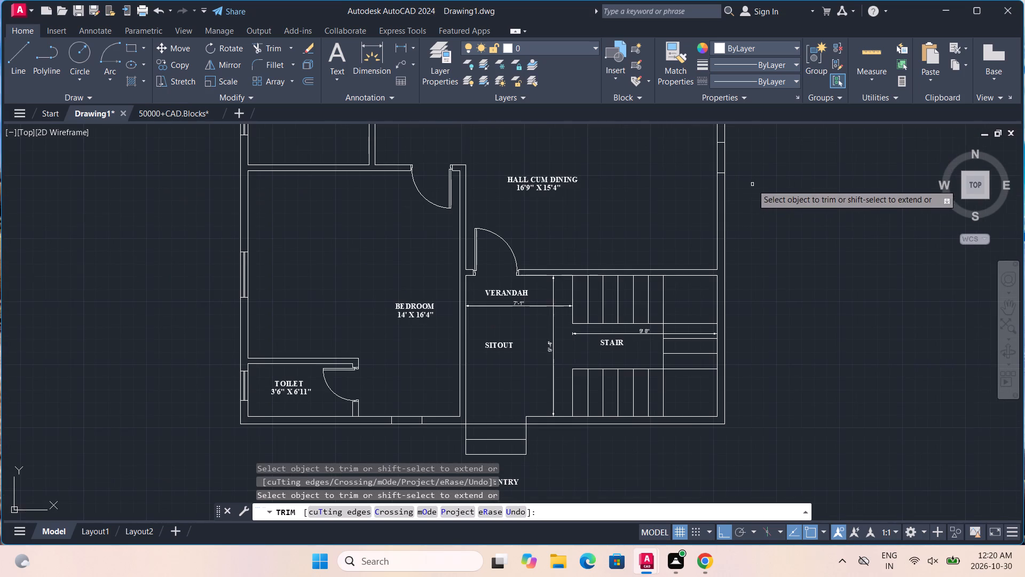
{"action": "middle_click_drag", "start_coordinate": [753, 182], "coordinate": [731, 309]}
{"action": "scroll", "coordinate": [721, 271], "scroll_direction": "up", "scroll_amount": 1}
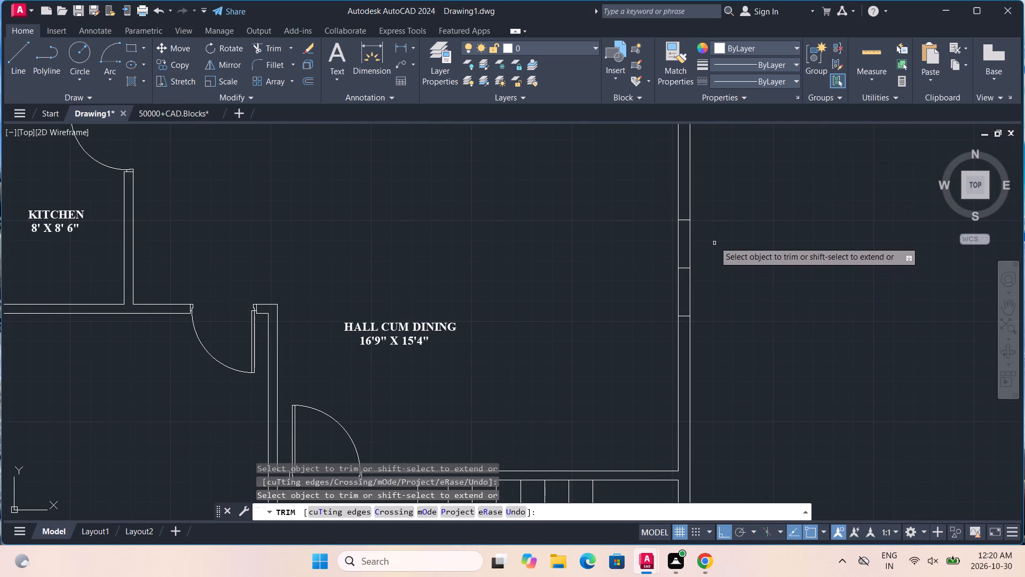
{"action": "key", "text": "Escape"}
{"action": "key", "text": "Escape"}
{"action": "key", "text": "Escape"}
{"action": "key", "text": "Escape"}
{"action": "key", "text": "Escape"}
Offset the outer line of the east wall 3" inward to create a wall centreline.
{"action": "middle_click_drag", "start_coordinate": [715, 233], "coordinate": [700, 292]}
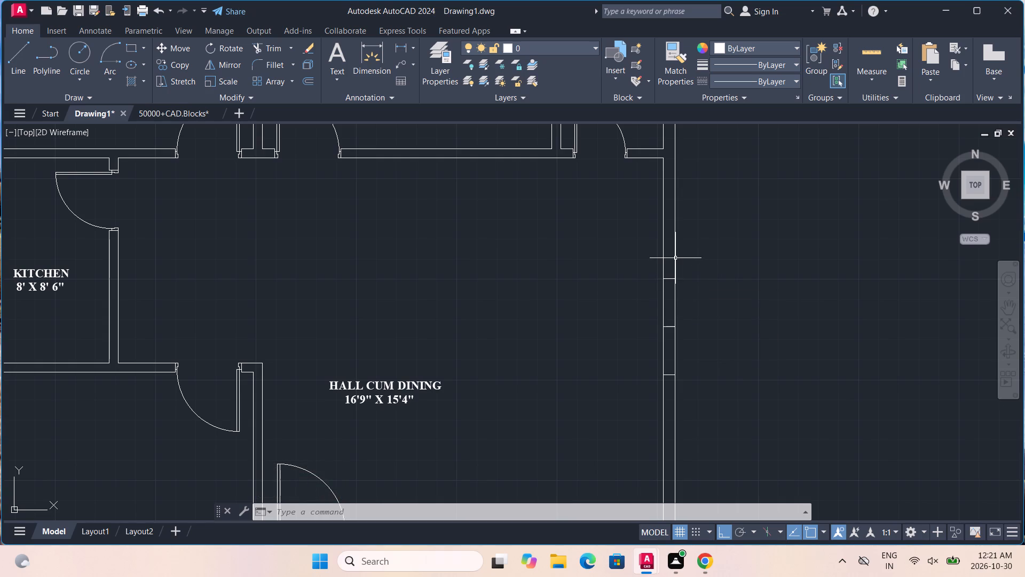
{"action": "left_click", "coordinate": [675, 258]}
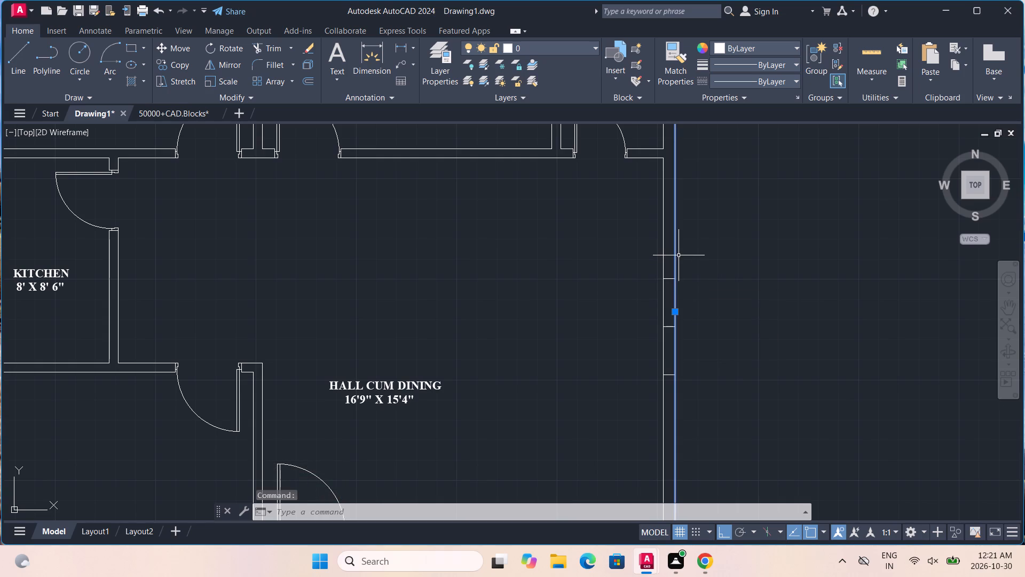
{"action": "key", "text": "o"}
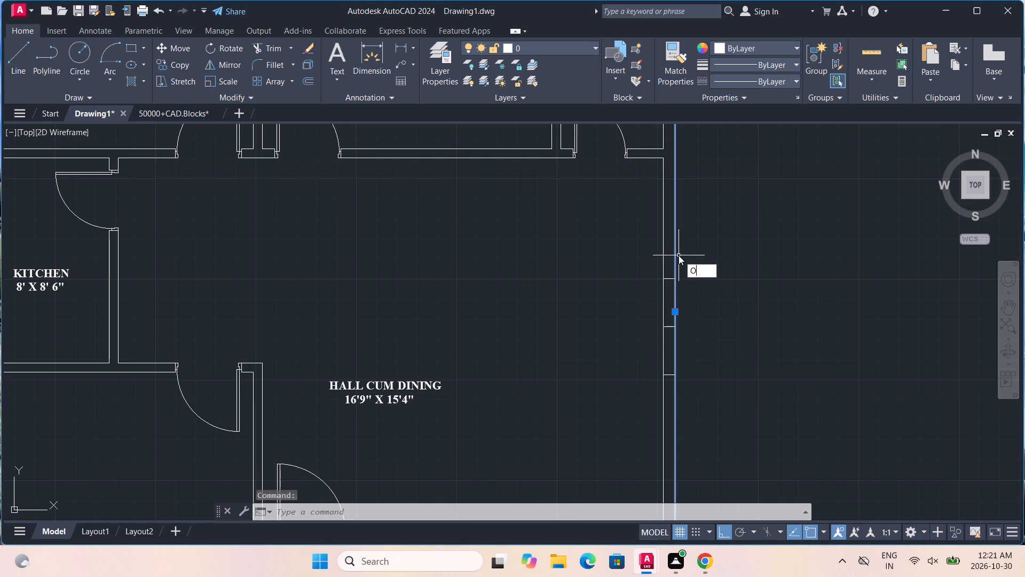
{"action": "type", "text": "FF"}
{"action": "key", "text": "Return"}
{"action": "left_click", "coordinate": [679, 255]}
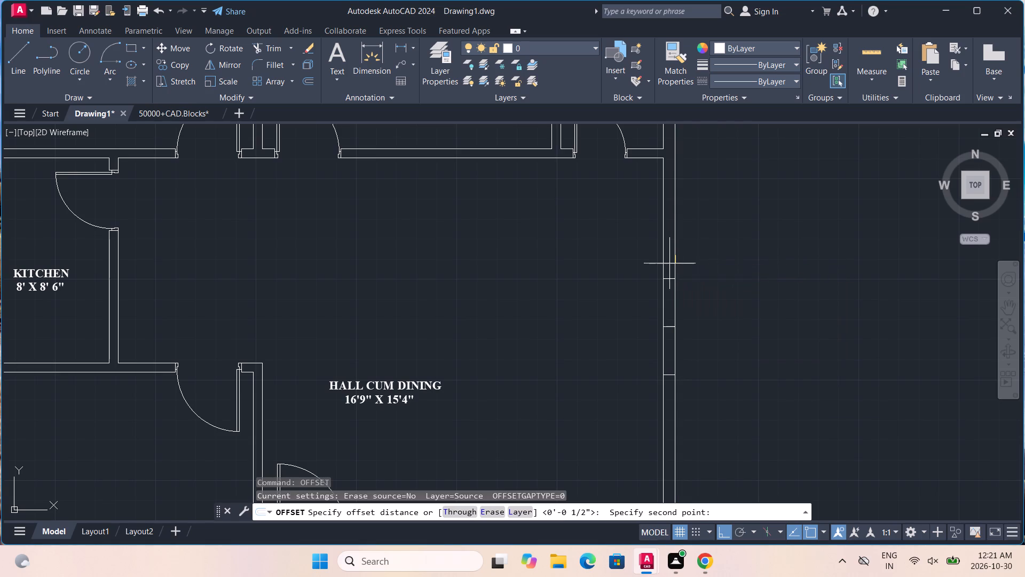
{"action": "type", "text": "3\""}
{"action": "key", "text": "Return"}
{"action": "scroll", "coordinate": [668, 264], "scroll_direction": "up", "scroll_amount": 4}
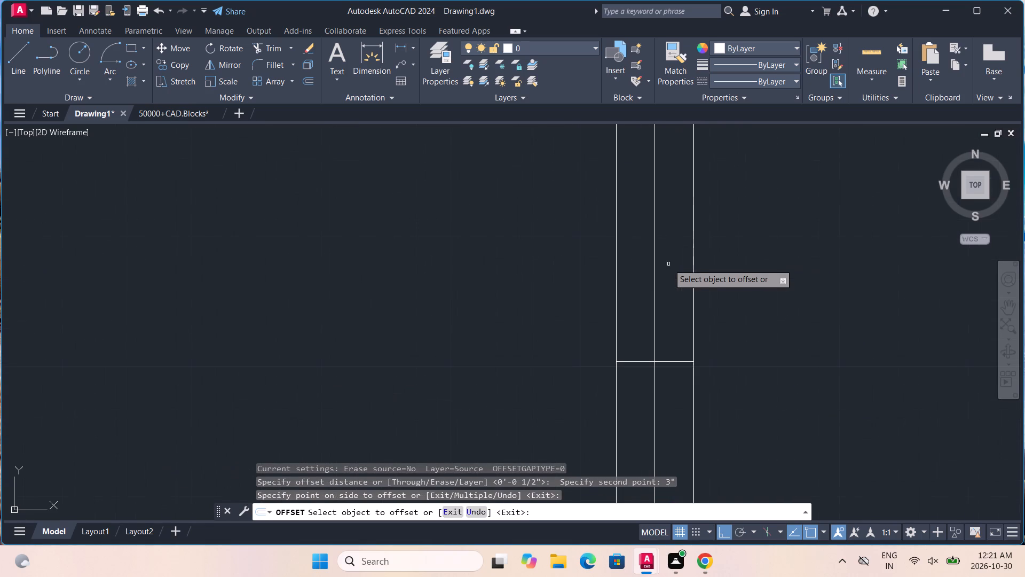
Offset the east wall's centreline 0.5" toward the outside to form the outer pane line.
{"action": "left_click", "coordinate": [656, 301]}
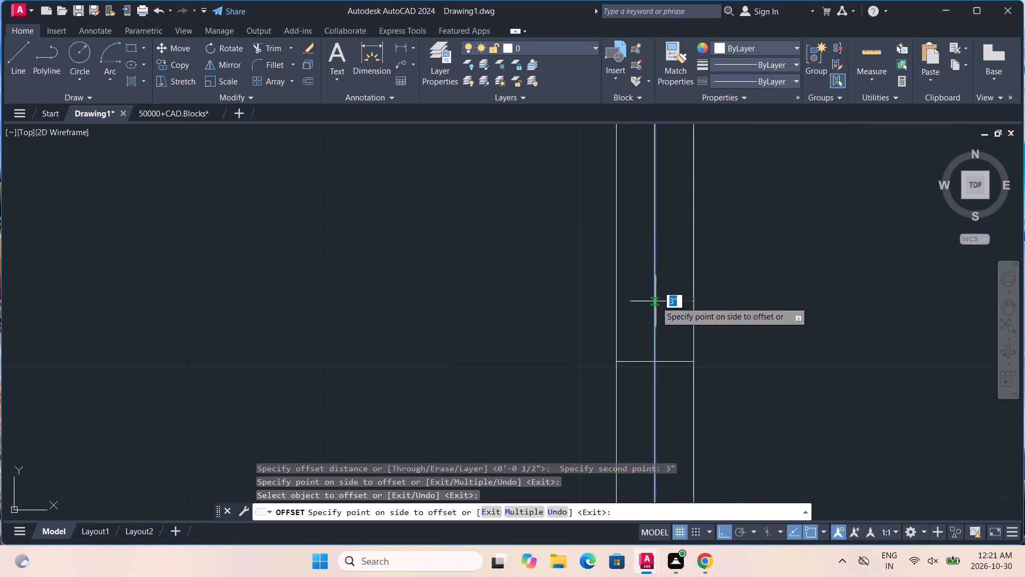
{"action": "type", "text": "0.5\""}
{"action": "key", "text": "Return"}
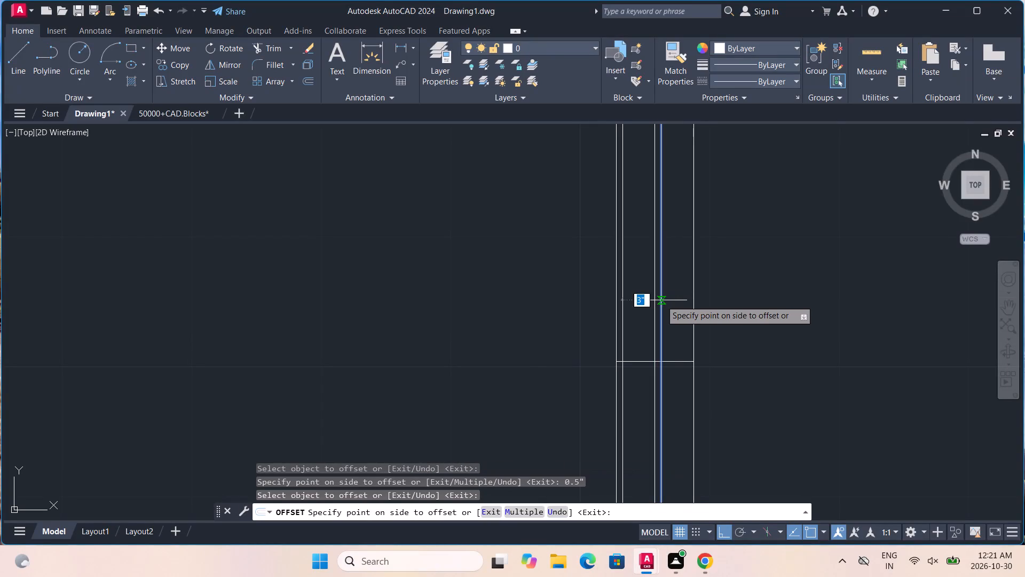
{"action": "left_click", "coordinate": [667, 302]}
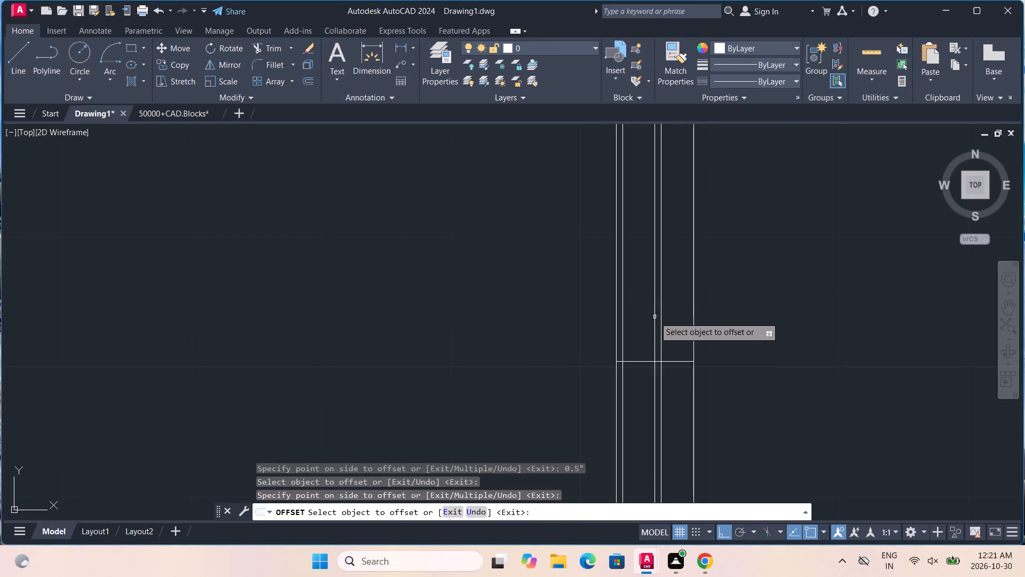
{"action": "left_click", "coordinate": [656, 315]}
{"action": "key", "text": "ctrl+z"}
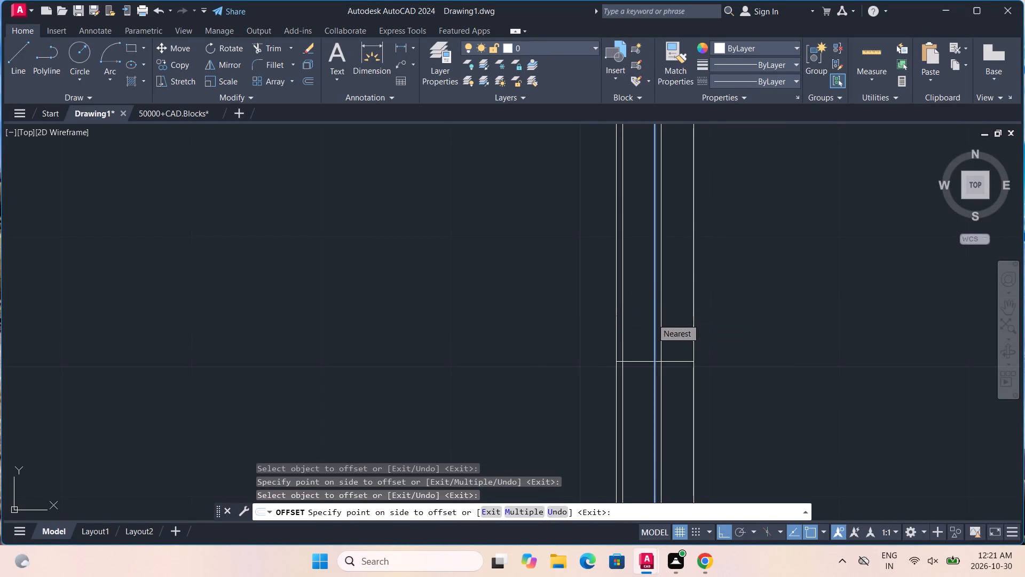
Offset the east wall's centreline 0.5" toward the inside to form the inner pane line.
{"action": "left_click", "coordinate": [655, 315]}
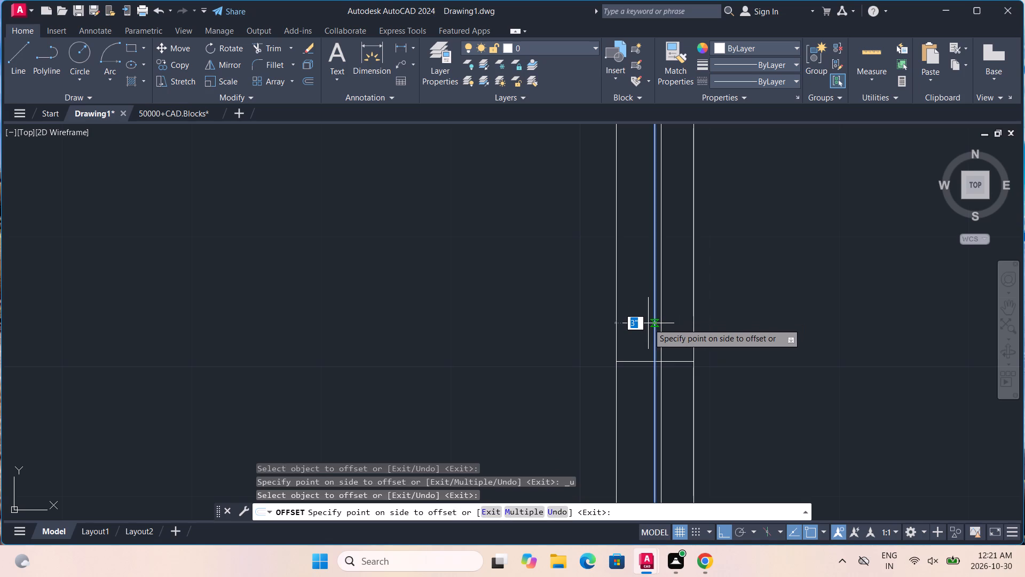
{"action": "type", "text": "0."}
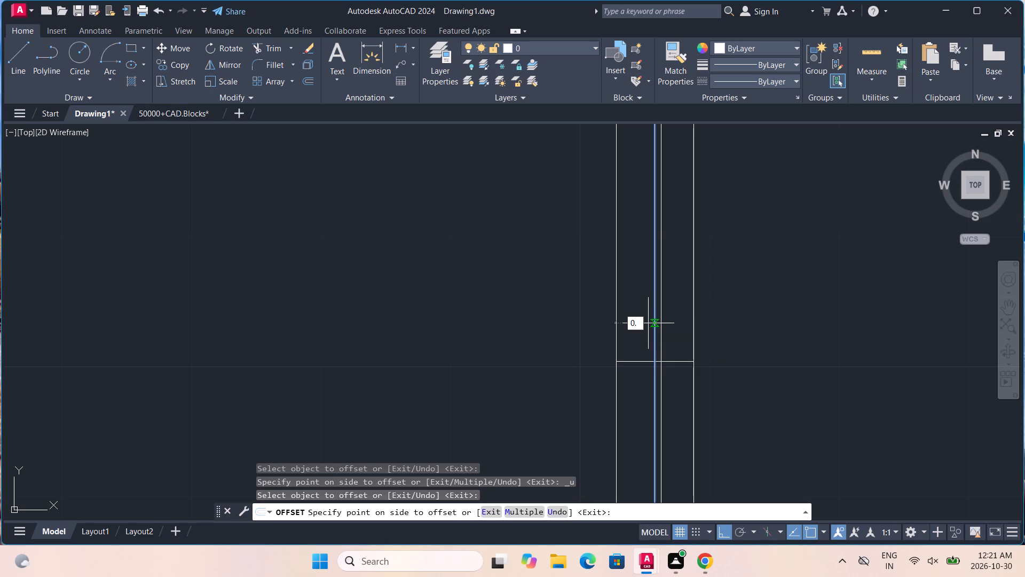
{"action": "type", "text": "5\""}
{"action": "key", "text": "Return"}
{"action": "left_click", "coordinate": [648, 323]}
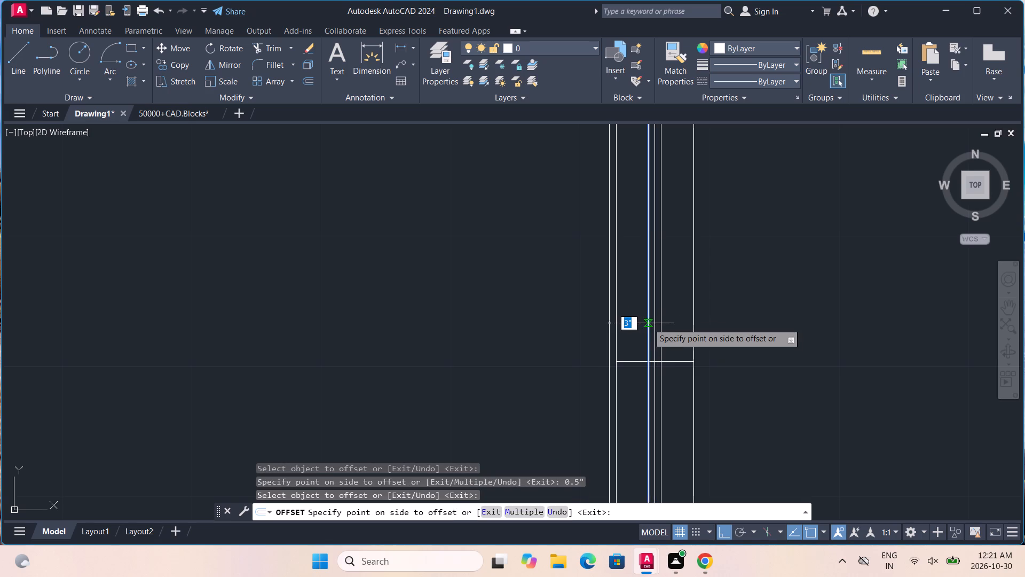
{"action": "scroll", "coordinate": [648, 323], "scroll_direction": "down", "scroll_amount": 4}
{"action": "key", "text": "Escape"}
{"action": "scroll", "coordinate": [666, 365], "scroll_direction": "up", "scroll_amount": 4}
{"action": "scroll", "coordinate": [666, 365], "scroll_direction": "down", "scroll_amount": 2}
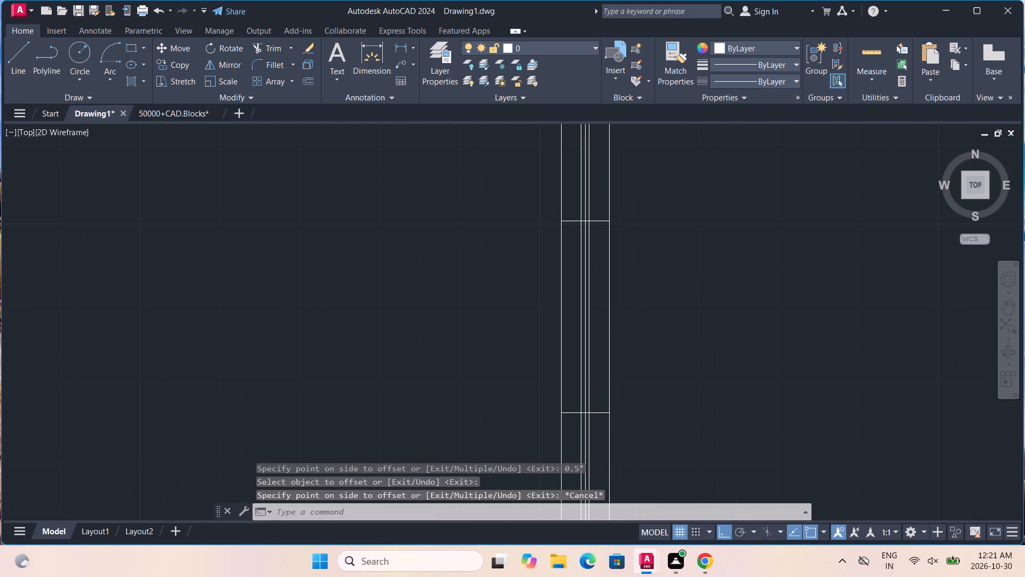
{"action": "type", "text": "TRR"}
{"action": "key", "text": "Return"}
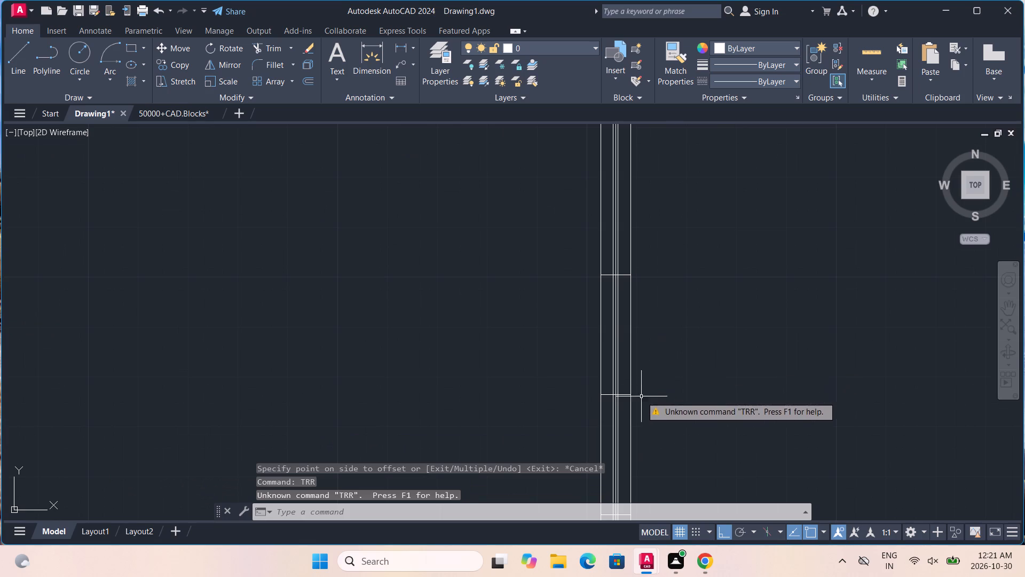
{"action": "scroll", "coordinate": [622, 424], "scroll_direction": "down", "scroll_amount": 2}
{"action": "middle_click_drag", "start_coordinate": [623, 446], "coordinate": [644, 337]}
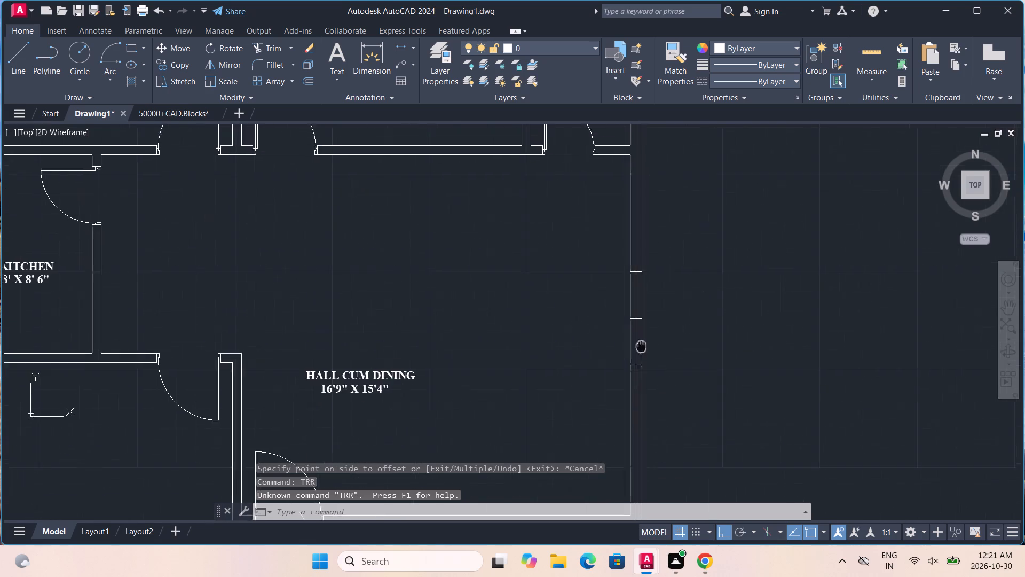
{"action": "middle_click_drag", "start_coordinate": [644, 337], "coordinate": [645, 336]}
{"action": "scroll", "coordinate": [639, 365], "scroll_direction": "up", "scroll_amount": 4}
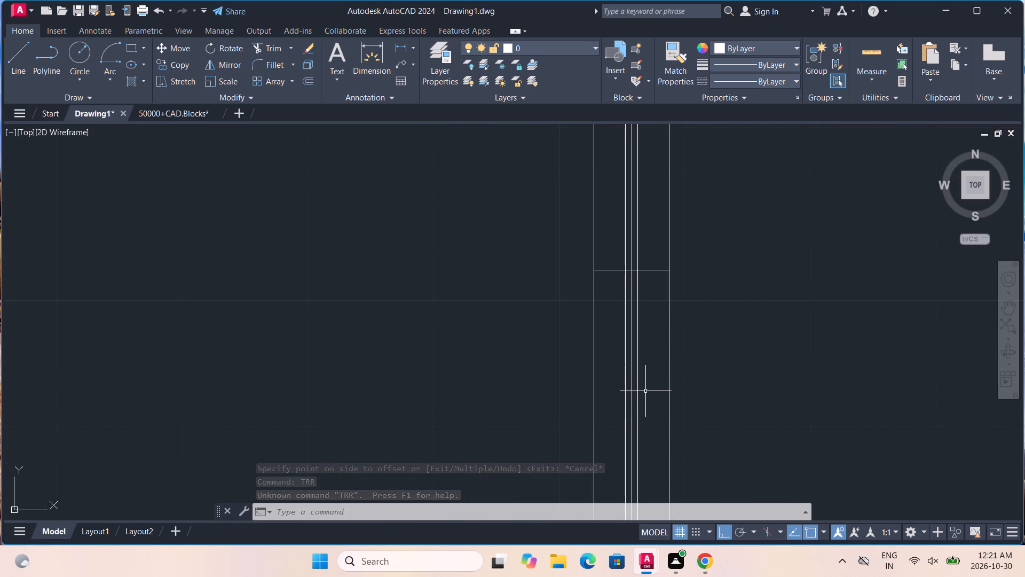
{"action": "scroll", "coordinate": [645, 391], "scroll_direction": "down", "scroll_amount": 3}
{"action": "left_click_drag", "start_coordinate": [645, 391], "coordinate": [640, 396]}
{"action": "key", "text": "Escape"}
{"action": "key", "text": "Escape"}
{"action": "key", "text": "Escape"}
Trim the centreline and both pane lines in the east wall south of the HALL CUM DINING window.
{"action": "type", "text": "TR"}
{"action": "key", "text": "Return"}
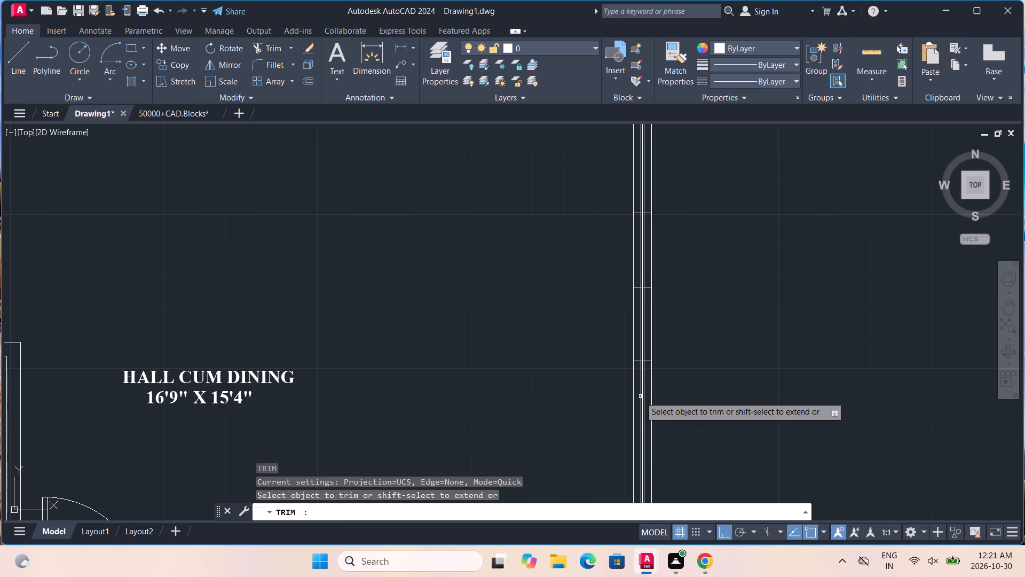
{"action": "key", "text": "Return"}
{"action": "scroll", "coordinate": [640, 396], "scroll_direction": "up", "scroll_amount": 3}
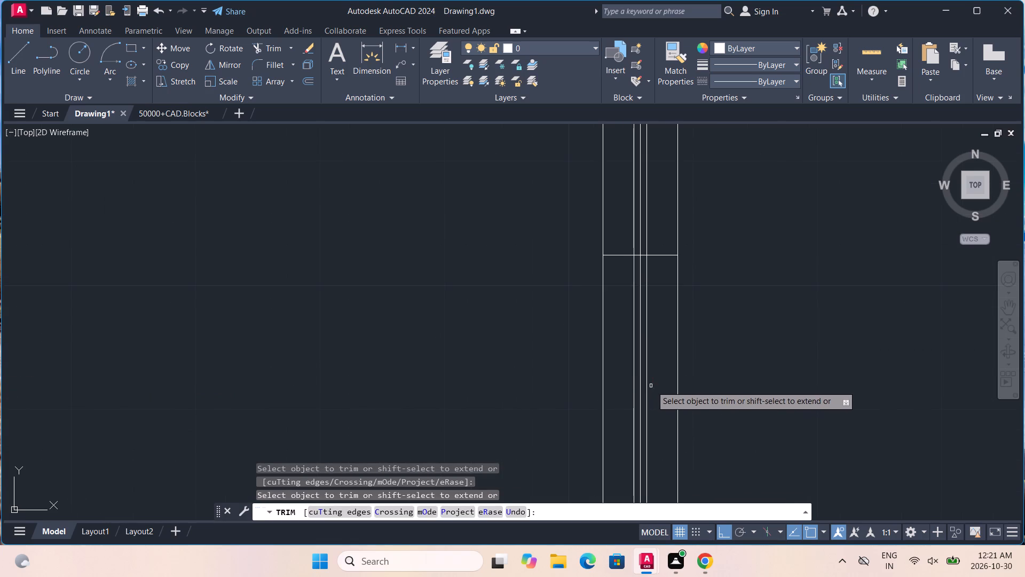
{"action": "left_click_drag", "start_coordinate": [651, 386], "coordinate": [628, 403]}
{"action": "scroll", "coordinate": [628, 403], "scroll_direction": "down", "scroll_amount": 5}
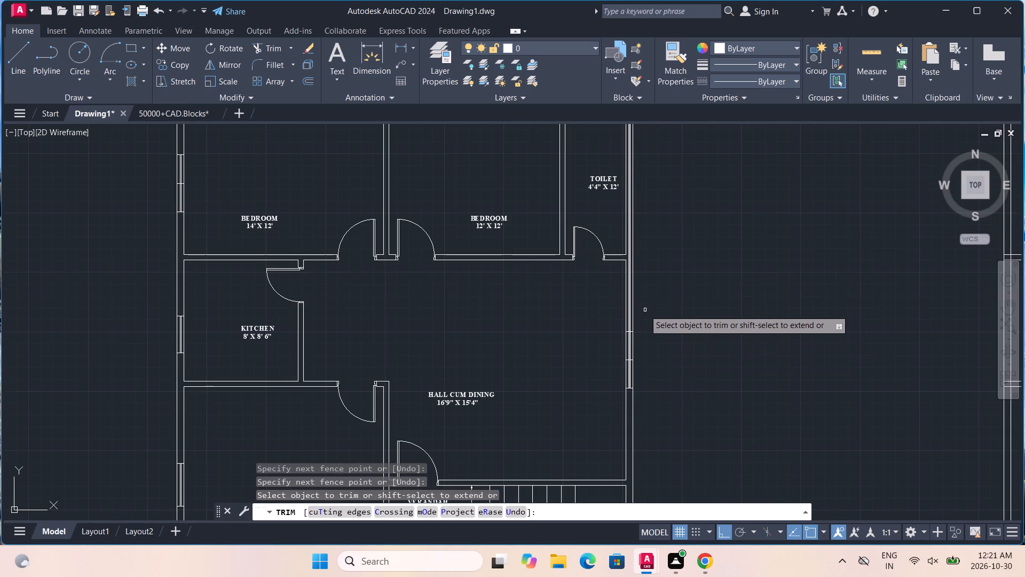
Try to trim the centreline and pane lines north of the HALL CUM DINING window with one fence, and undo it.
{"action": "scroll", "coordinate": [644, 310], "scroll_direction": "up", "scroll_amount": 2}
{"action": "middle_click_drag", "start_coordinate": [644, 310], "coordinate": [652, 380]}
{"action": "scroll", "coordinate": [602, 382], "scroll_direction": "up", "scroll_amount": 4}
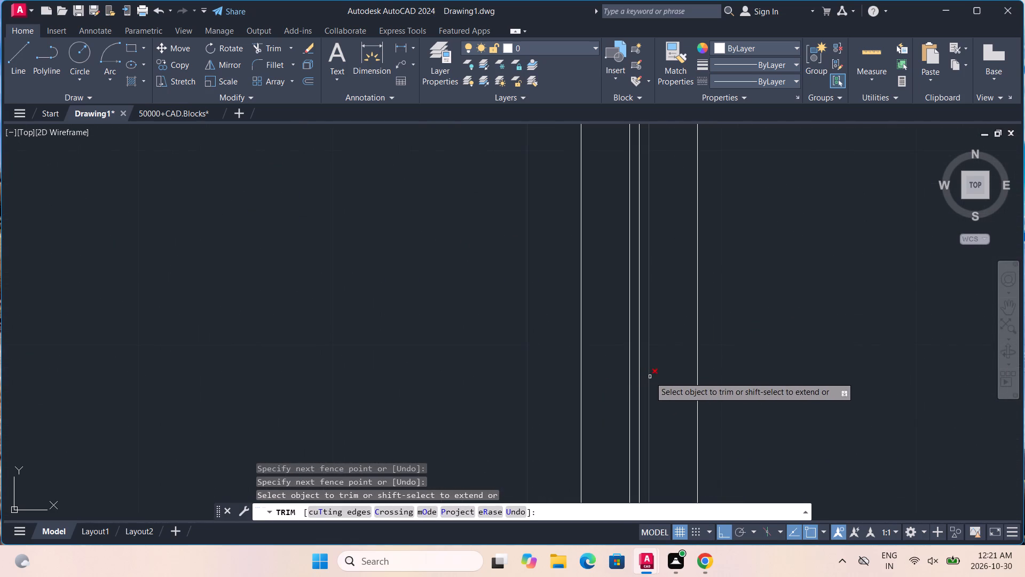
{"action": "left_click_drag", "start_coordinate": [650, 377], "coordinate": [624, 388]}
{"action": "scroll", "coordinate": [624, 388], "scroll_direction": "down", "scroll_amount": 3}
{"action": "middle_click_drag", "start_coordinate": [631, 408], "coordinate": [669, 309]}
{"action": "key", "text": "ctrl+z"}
Trim the centreline and both pane lines in the east wall north of the HALL CUM DINING window.
{"action": "middle_click_drag", "start_coordinate": [671, 284], "coordinate": [672, 300]}
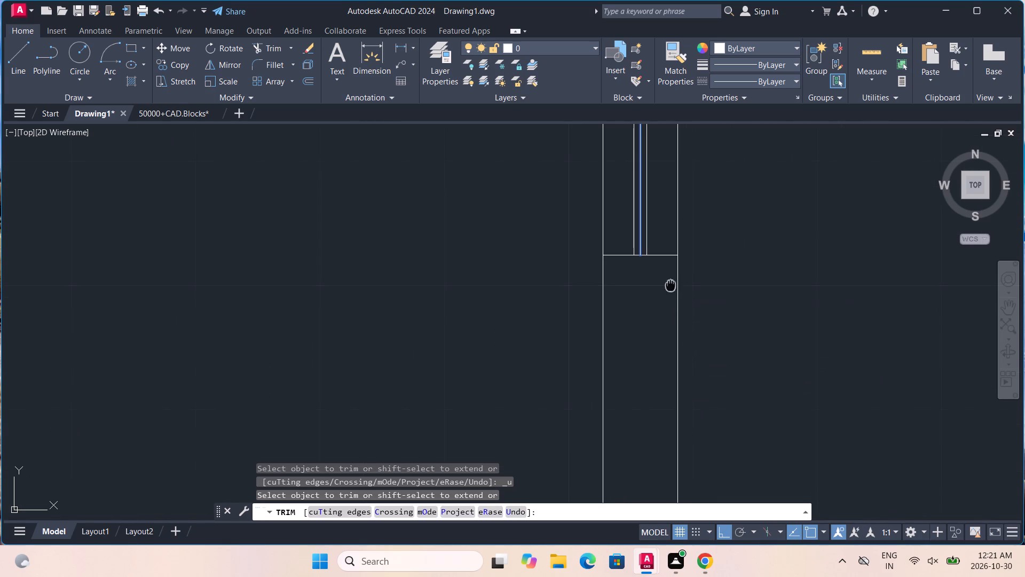
{"action": "middle_click_drag", "start_coordinate": [672, 300], "coordinate": [671, 454]}
{"action": "scroll", "coordinate": [671, 452], "scroll_direction": "down", "scroll_amount": 2}
{"action": "middle_click_drag", "start_coordinate": [684, 375], "coordinate": [686, 431]}
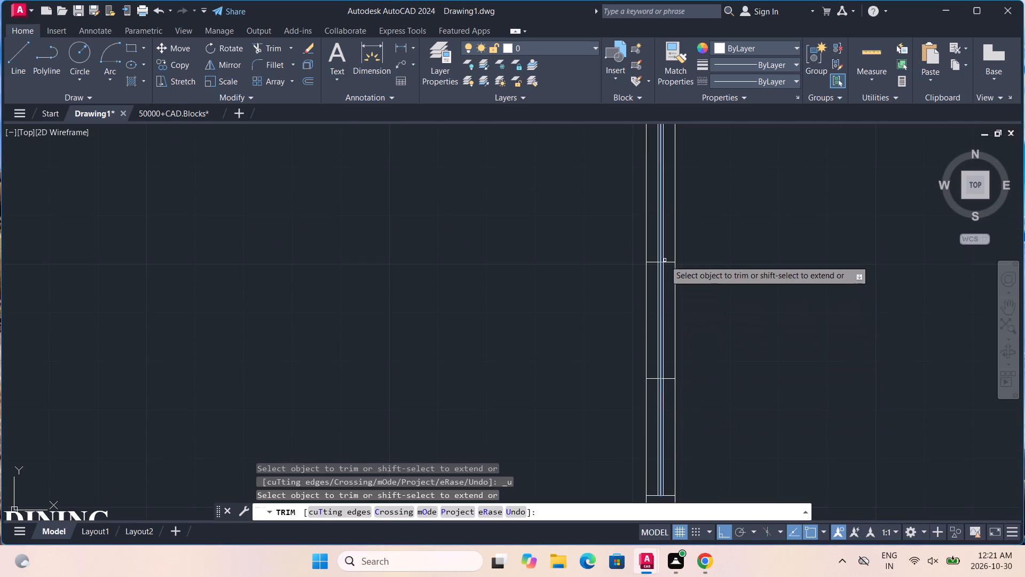
{"action": "left_click", "coordinate": [664, 252]}
{"action": "left_click", "coordinate": [660, 255]}
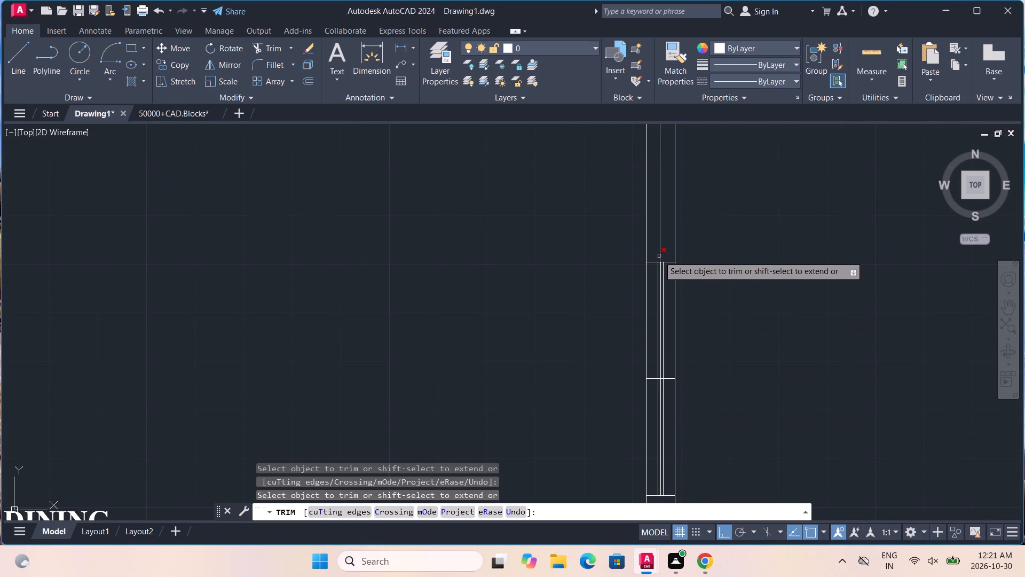
{"action": "left_click", "coordinate": [659, 256]}
Trim the leftover centreline in the north wall between the TOILET window and the northeast corner.
{"action": "scroll", "coordinate": [659, 255], "scroll_direction": "down", "scroll_amount": 4}
{"action": "middle_click_drag", "start_coordinate": [700, 273], "coordinate": [721, 430]}
{"action": "scroll", "coordinate": [721, 430], "scroll_direction": "down", "scroll_amount": 1}
{"action": "scroll", "coordinate": [703, 328], "scroll_direction": "up", "scroll_amount": 3}
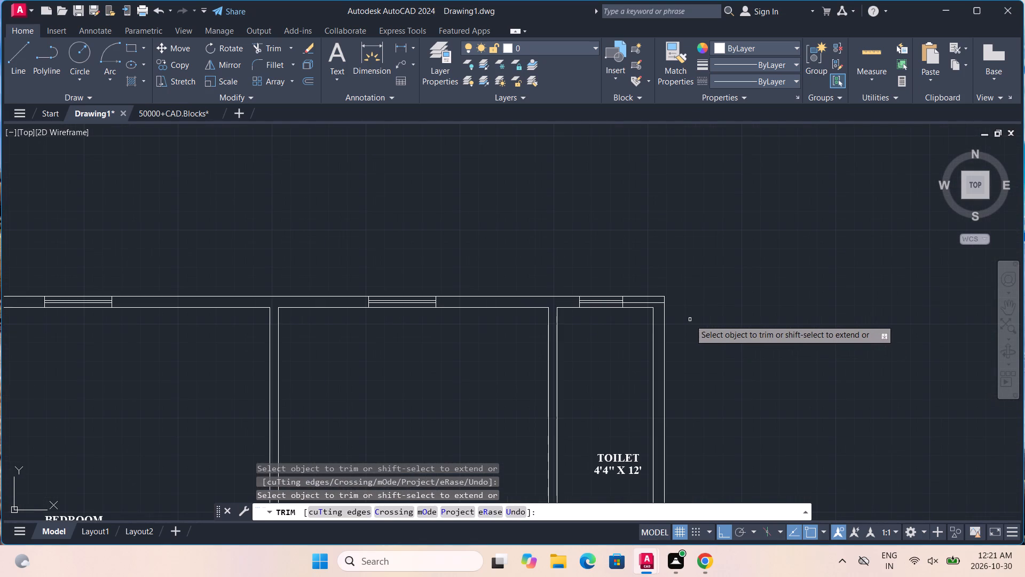
{"action": "scroll", "coordinate": [659, 310], "scroll_direction": "up", "scroll_amount": 3}
{"action": "left_click_drag", "start_coordinate": [654, 277], "coordinate": [651, 300]}
{"action": "scroll", "coordinate": [651, 300], "scroll_direction": "down", "scroll_amount": 5}
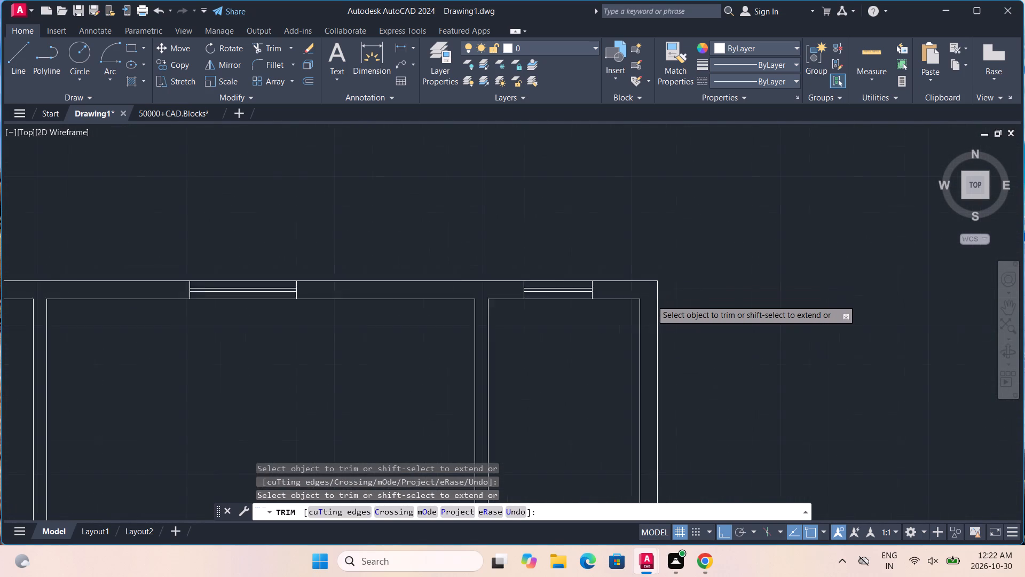
{"action": "scroll", "coordinate": [651, 300], "scroll_direction": "down", "scroll_amount": 1}
{"action": "middle_click_drag", "start_coordinate": [680, 395], "coordinate": [715, 267]}
{"action": "scroll", "coordinate": [703, 276], "scroll_direction": "up", "scroll_amount": 3}
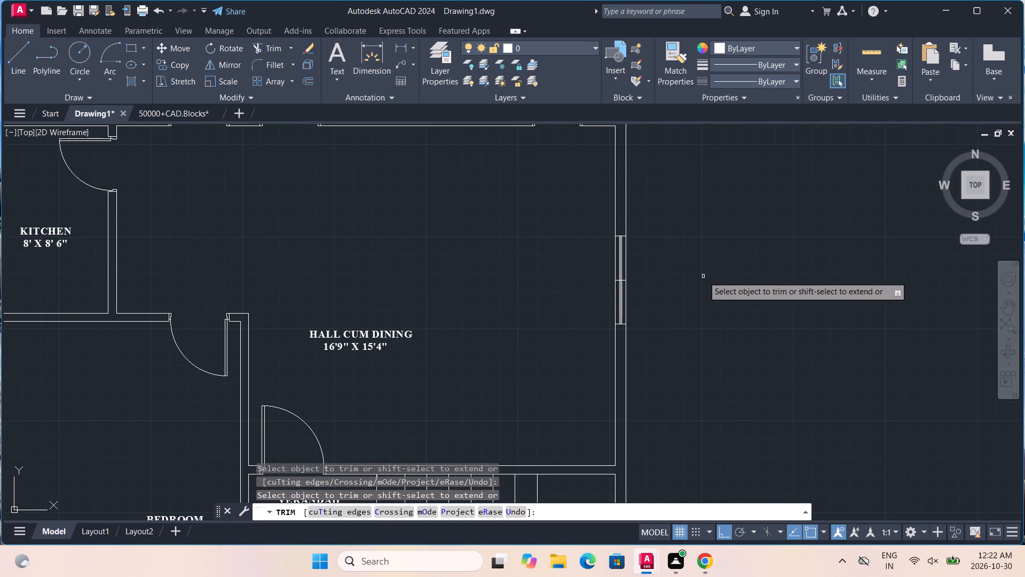
{"action": "key", "text": "Escape"}
{"action": "key", "text": "Escape"}
{"action": "key", "text": "Escape"}
{"action": "key", "text": "Escape"}
Erase the centreline between the two pane lines in the HALL CUM DINING window.
{"action": "scroll", "coordinate": [624, 297], "scroll_direction": "up", "scroll_amount": 3}
{"action": "key", "text": "Escape"}
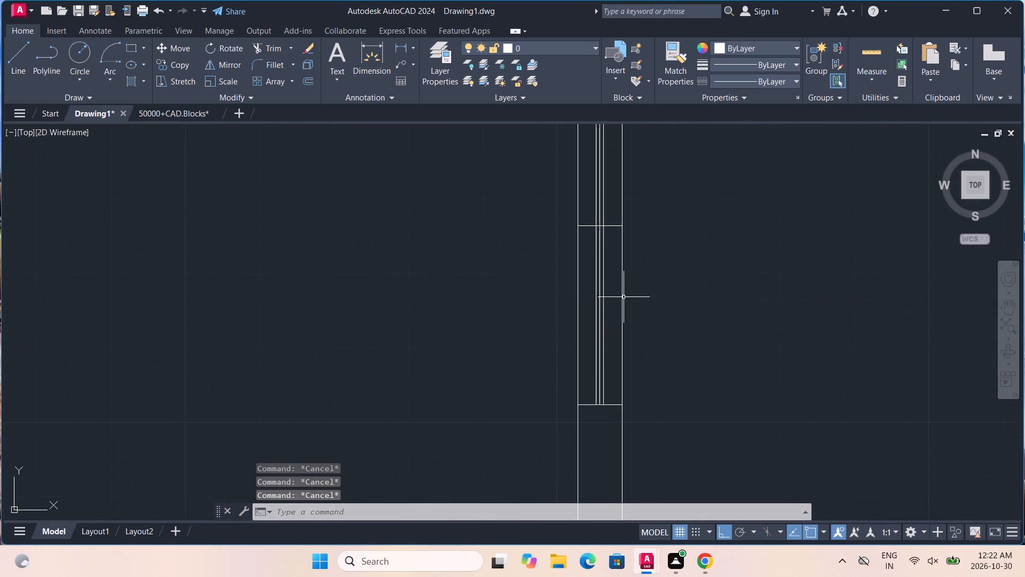
{"action": "key", "text": "Escape"}
{"action": "left_click", "coordinate": [601, 291]}
{"action": "key", "text": "Delete"}
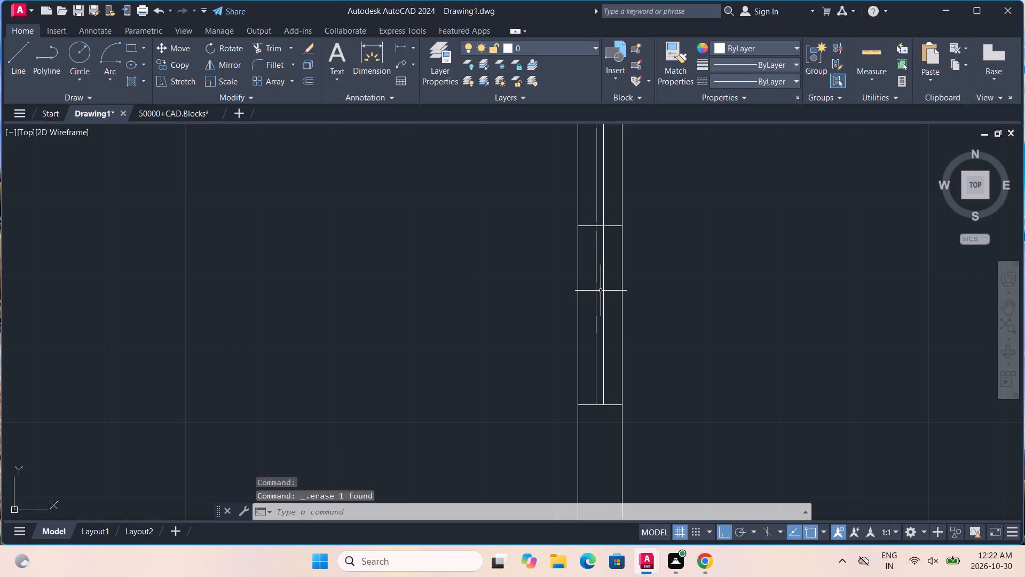
Review the furniture in the reference sketch and browse the BEDS PLAN blocks in the 50000+CAD.Blocks drawing for a king-size bed.
{"action": "scroll", "coordinate": [601, 290], "scroll_direction": "down", "scroll_amount": 5}
{"action": "middle_click_drag", "start_coordinate": [574, 338], "coordinate": [575, 340]}
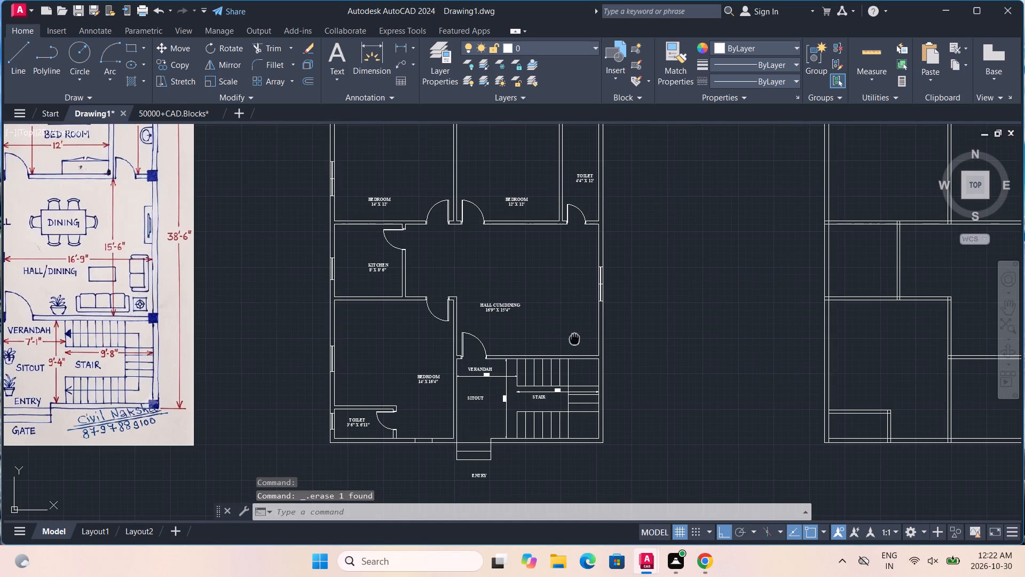
{"action": "middle_click_drag", "start_coordinate": [575, 340], "coordinate": [621, 408]}
{"action": "scroll", "coordinate": [630, 403], "scroll_direction": "down", "scroll_amount": 1}
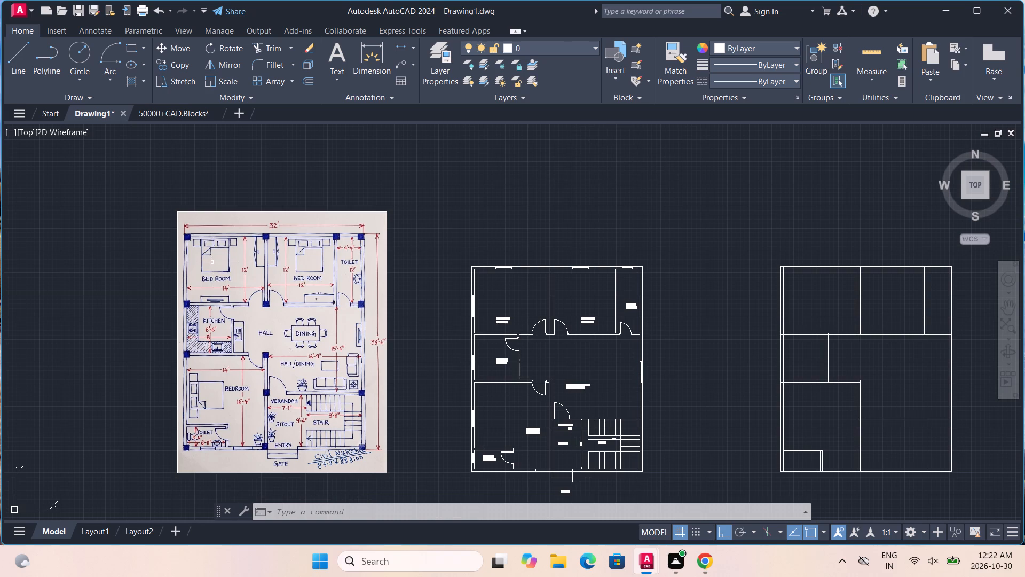
{"action": "scroll", "coordinate": [212, 260], "scroll_direction": "up", "scroll_amount": 1}
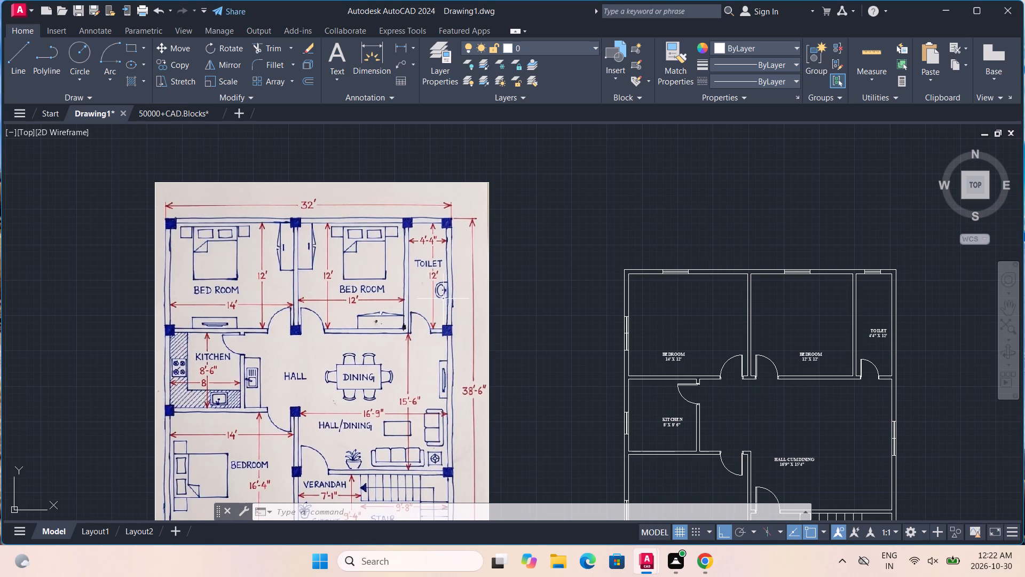
{"action": "scroll", "coordinate": [448, 287], "scroll_direction": "down", "scroll_amount": 1}
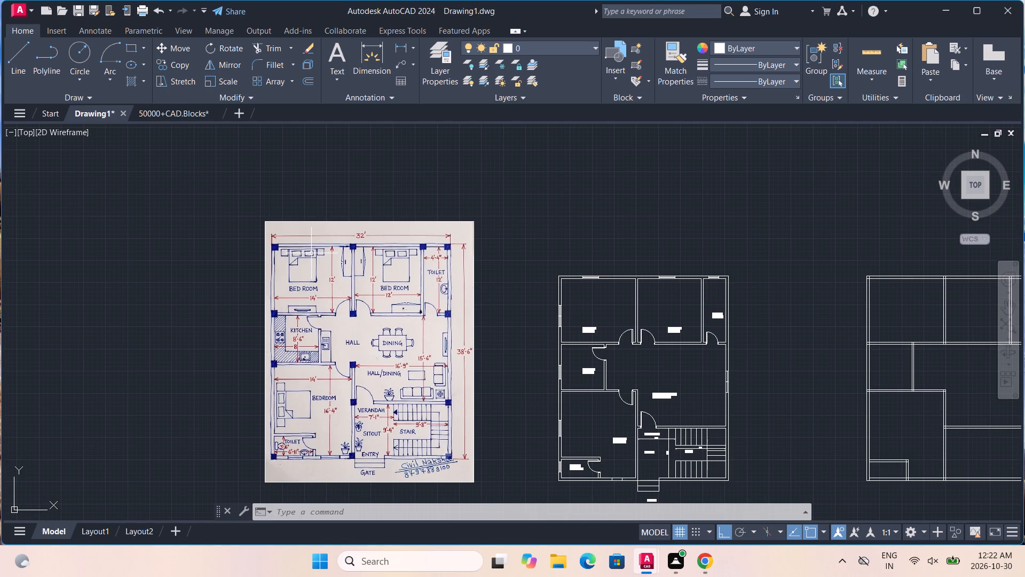
{"action": "left_click", "coordinate": [178, 111]}
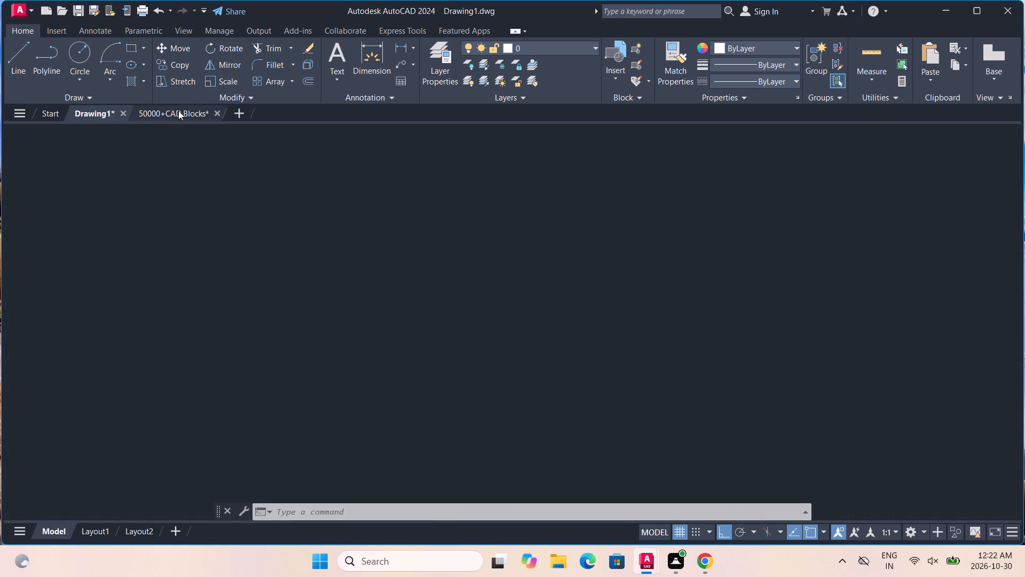
{"action": "scroll", "coordinate": [562, 349], "scroll_direction": "down", "scroll_amount": 1}
{"action": "scroll", "coordinate": [640, 328], "scroll_direction": "down", "scroll_amount": 9}
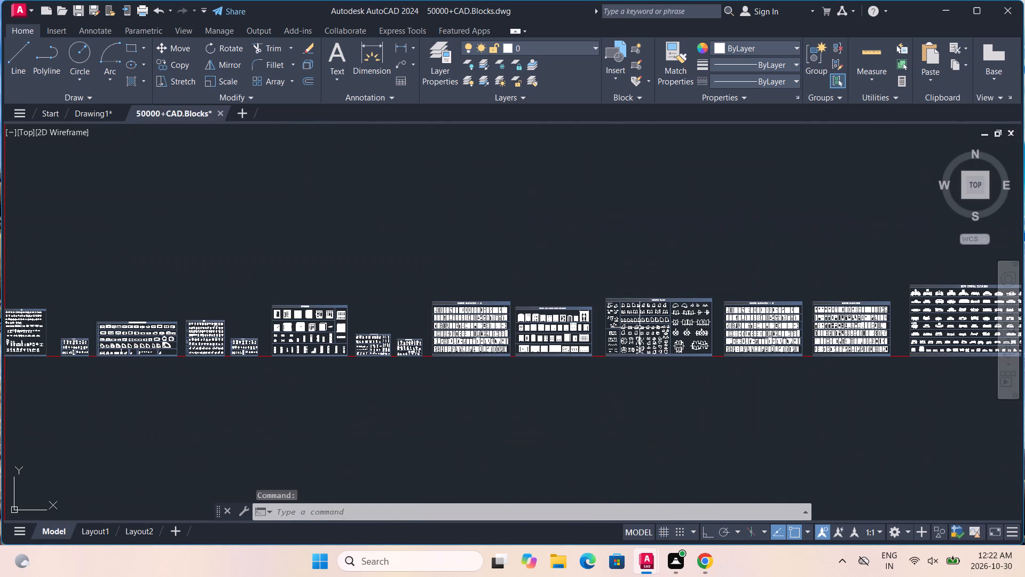
{"action": "scroll", "coordinate": [716, 330], "scroll_direction": "up", "scroll_amount": 4}
{"action": "scroll", "coordinate": [716, 330], "scroll_direction": "down", "scroll_amount": 4}
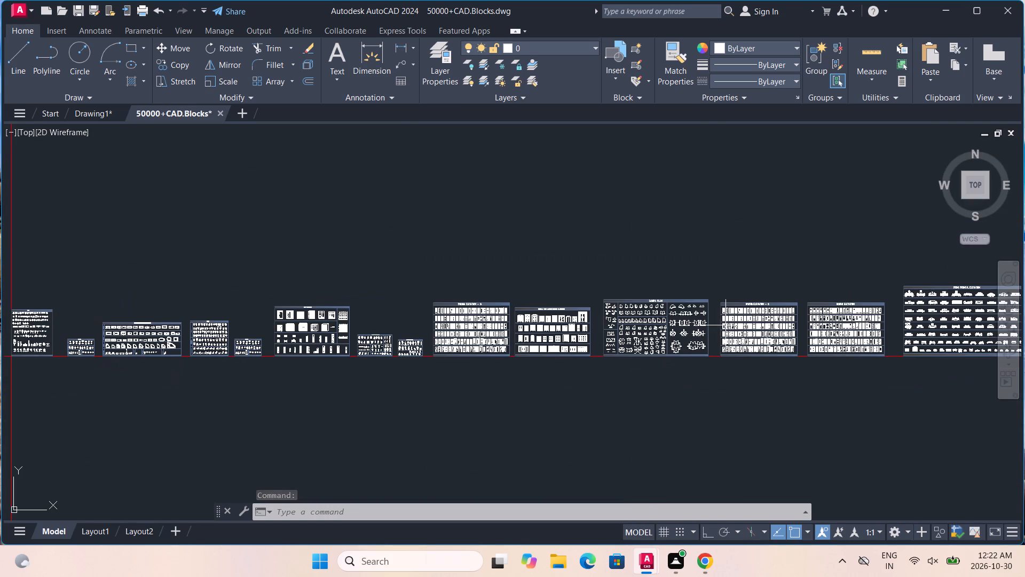
{"action": "middle_click_drag", "start_coordinate": [864, 323], "coordinate": [427, 328]}
{"action": "scroll", "coordinate": [667, 326], "scroll_direction": "up", "scroll_amount": 3}
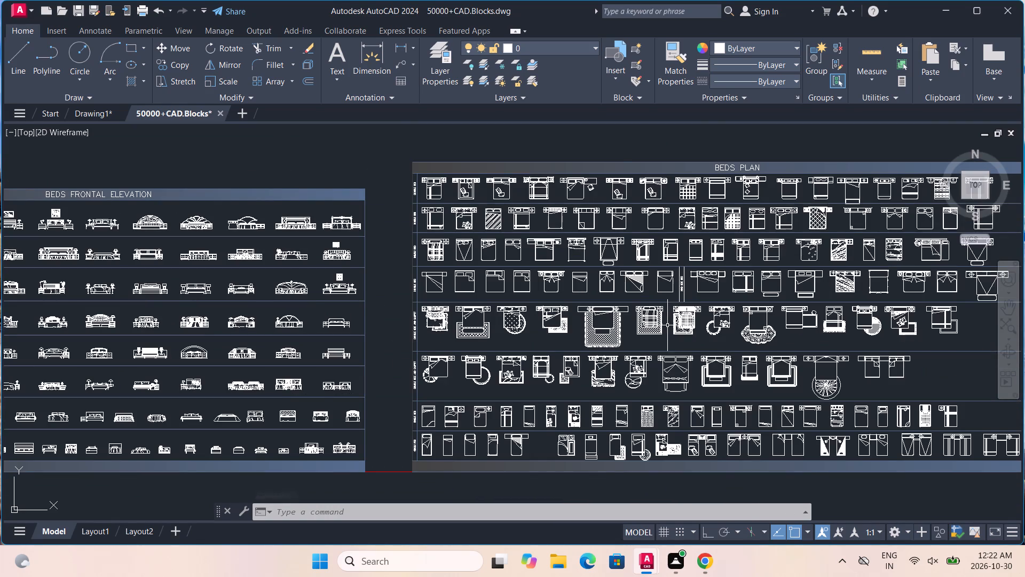
{"action": "scroll", "coordinate": [771, 310], "scroll_direction": "up", "scroll_amount": 3}
{"action": "scroll", "coordinate": [771, 310], "scroll_direction": "down", "scroll_amount": 1}
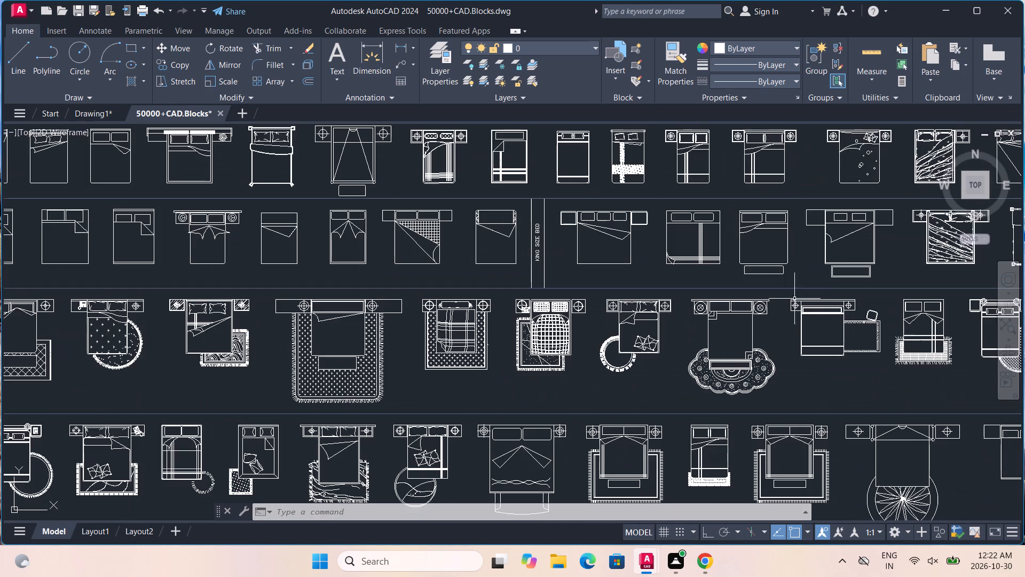
{"action": "scroll", "coordinate": [841, 261], "scroll_direction": "up", "scroll_amount": 2}
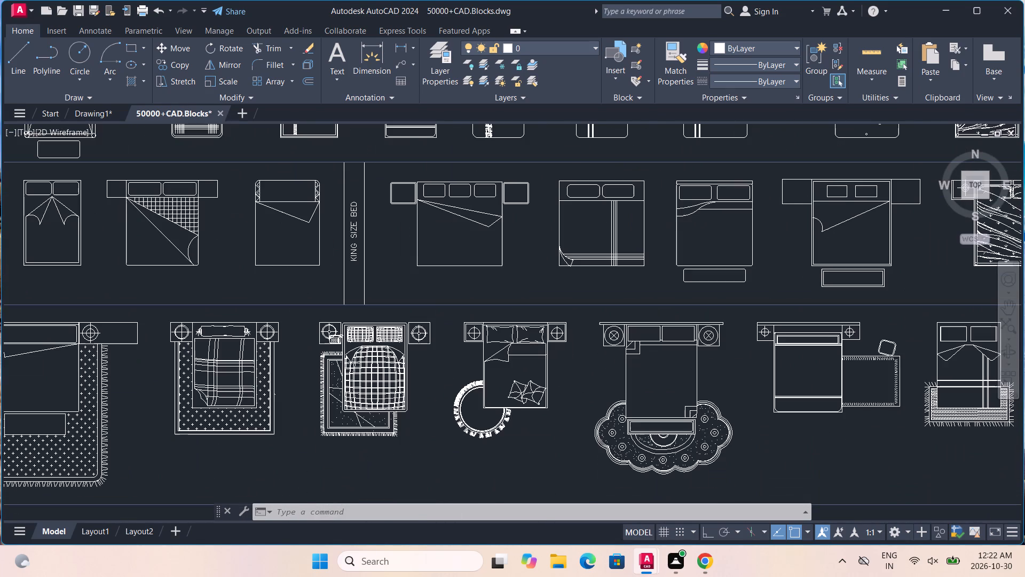
{"action": "scroll", "coordinate": [566, 277], "scroll_direction": "down", "scroll_amount": 1}
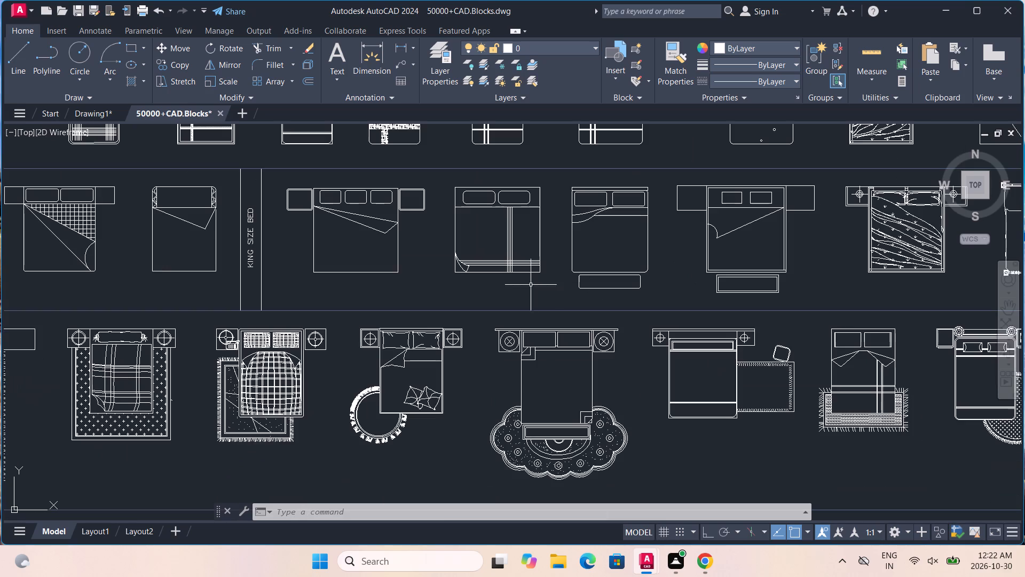
Copy the king-size bed block with three pillows and two side tables to the clipboard.
{"action": "left_click", "coordinate": [390, 201]}
{"action": "right_click", "coordinate": [390, 201]}
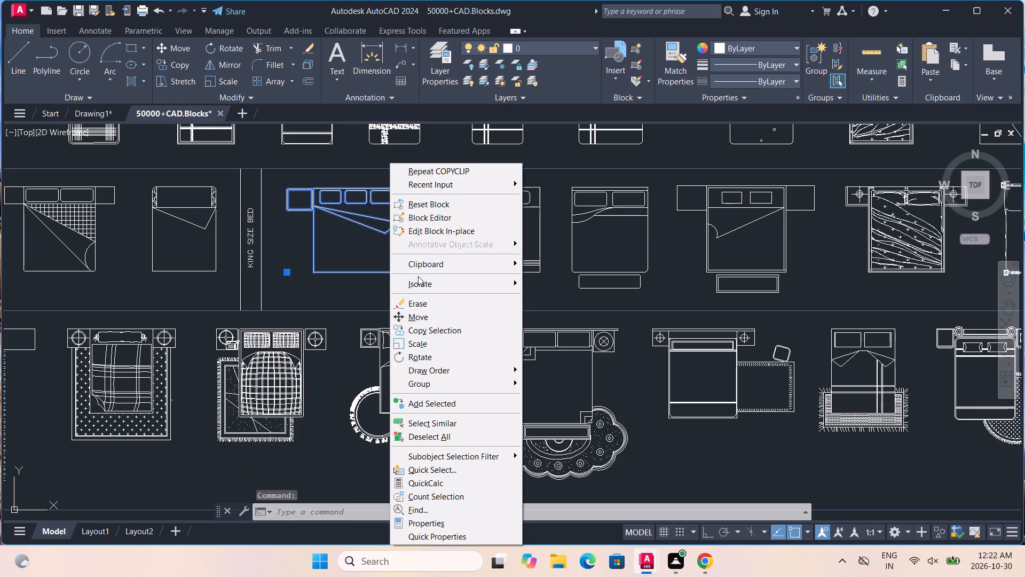
{"action": "left_click", "coordinate": [424, 267]}
{"action": "left_click", "coordinate": [544, 291]}
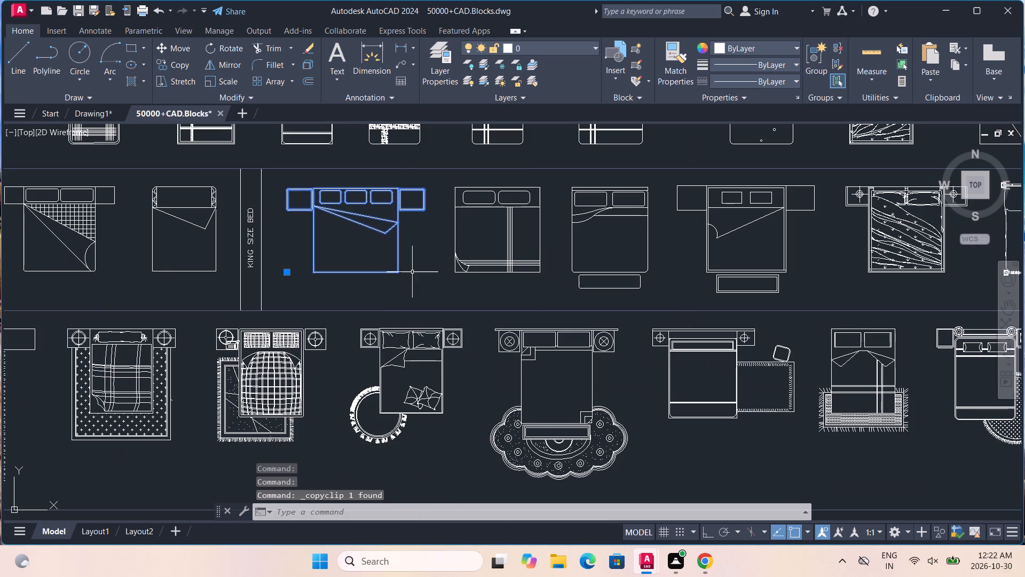
Paste the copied bed block into Drawing1 in the empty space above the floor plans.
{"action": "left_click", "coordinate": [96, 114]}
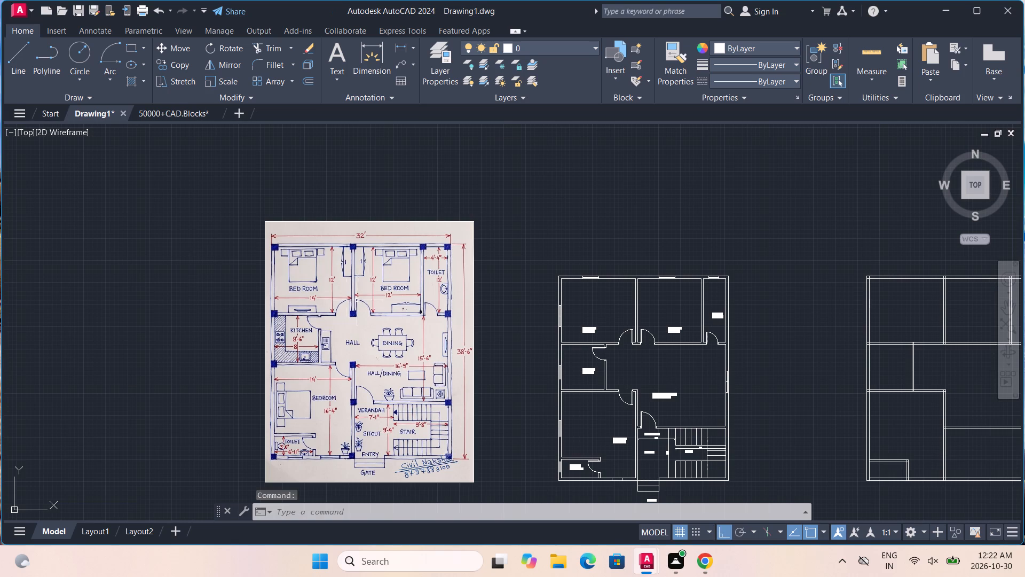
{"action": "scroll", "coordinate": [665, 292], "scroll_direction": "up", "scroll_amount": 2}
{"action": "right_click", "coordinate": [688, 199]}
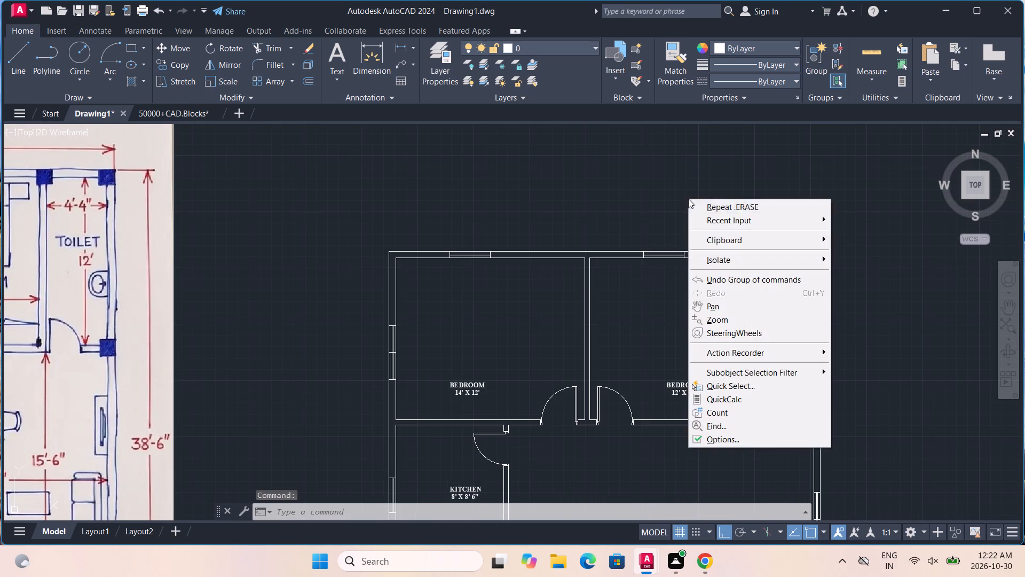
{"action": "left_click", "coordinate": [723, 239]}
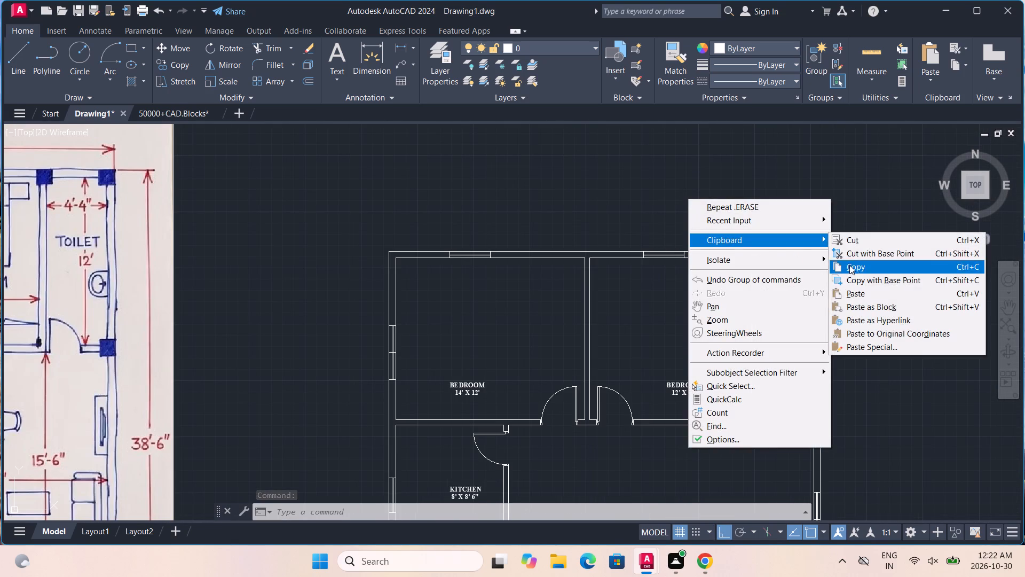
{"action": "left_click", "coordinate": [876, 294]}
{"action": "scroll", "coordinate": [510, 317], "scroll_direction": "down", "scroll_amount": 6}
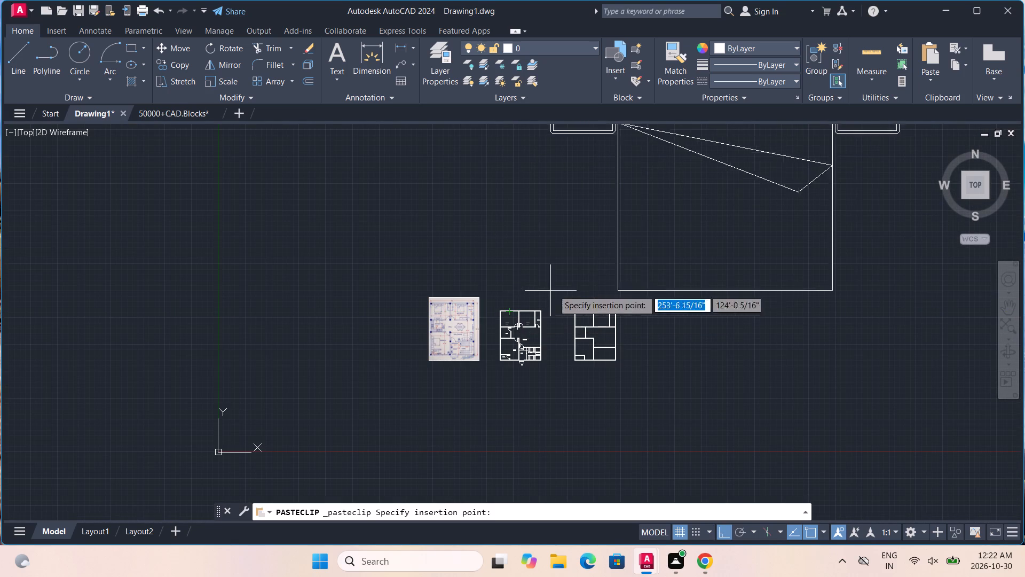
{"action": "left_click", "coordinate": [591, 279]}
Scale the pasted bed down by eye to suit the plan's bedrooms, using the lower-left corner of its mattress as base point.
{"action": "left_click", "coordinate": [657, 282]}
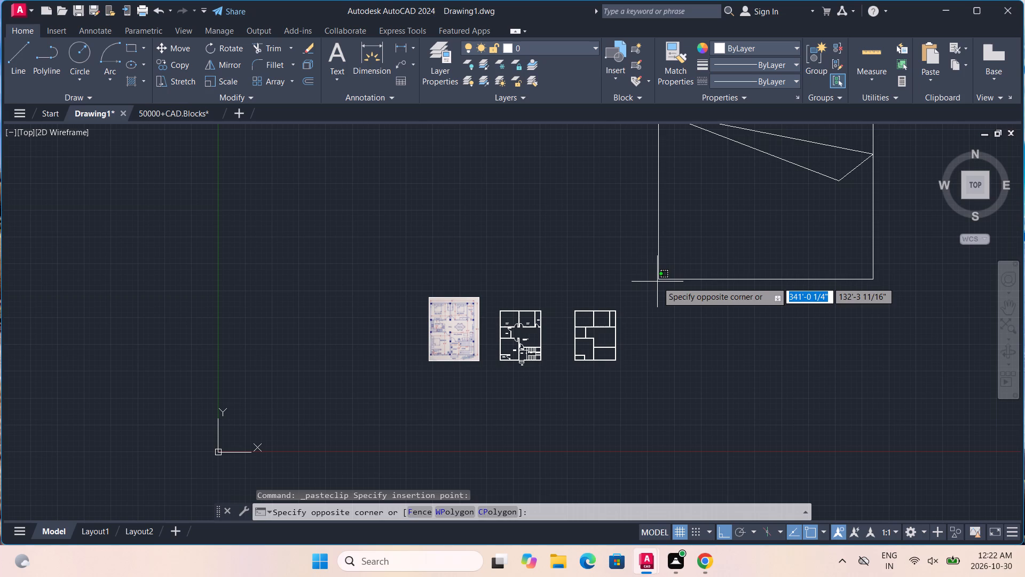
{"action": "left_click", "coordinate": [657, 282]}
{"action": "left_click", "coordinate": [657, 280]}
{"action": "left_click", "coordinate": [658, 275]}
{"action": "type", "text": "SC"}
{"action": "key", "text": "Return"}
{"action": "left_click", "coordinate": [658, 275]}
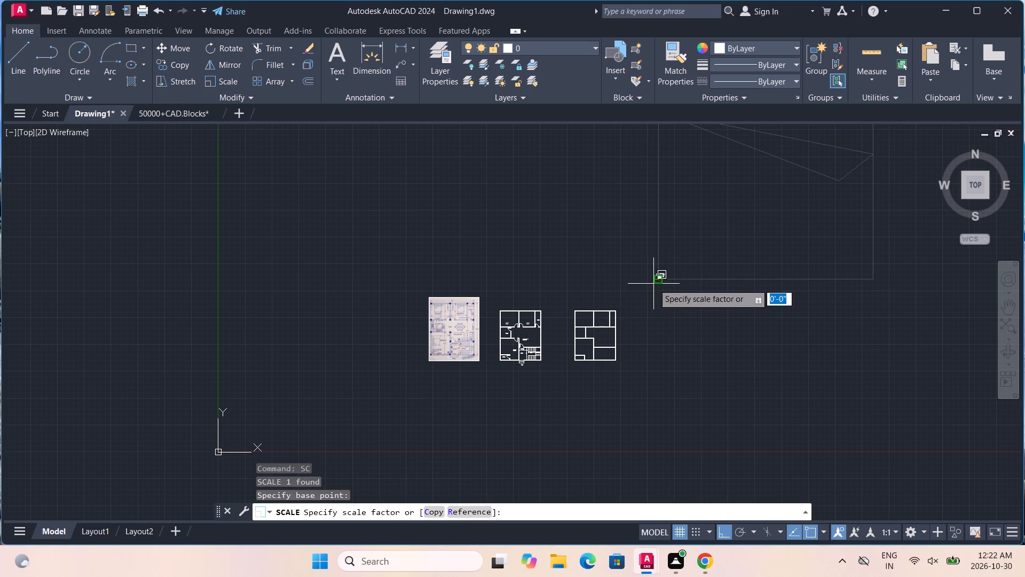
{"action": "scroll", "coordinate": [653, 284], "scroll_direction": "up", "scroll_amount": 3}
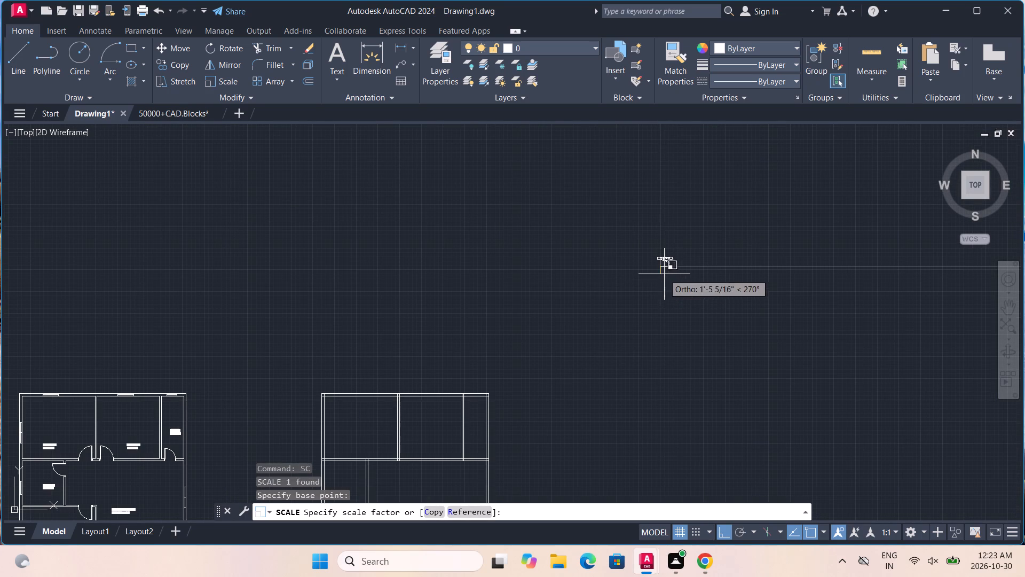
{"action": "left_click", "coordinate": [652, 286]}
Move the bed from above the plans into the upper-left corner of the 14' X 12' bedroom, headboard against the top wall, with Ortho off.
{"action": "left_click", "coordinate": [680, 249]}
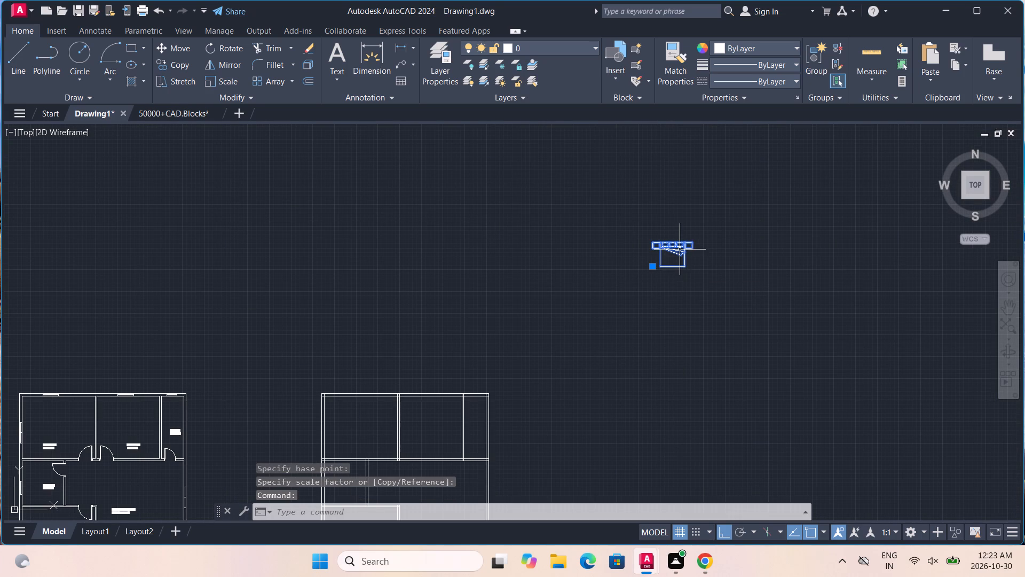
{"action": "key", "text": "m"}
{"action": "key", "text": "Return"}
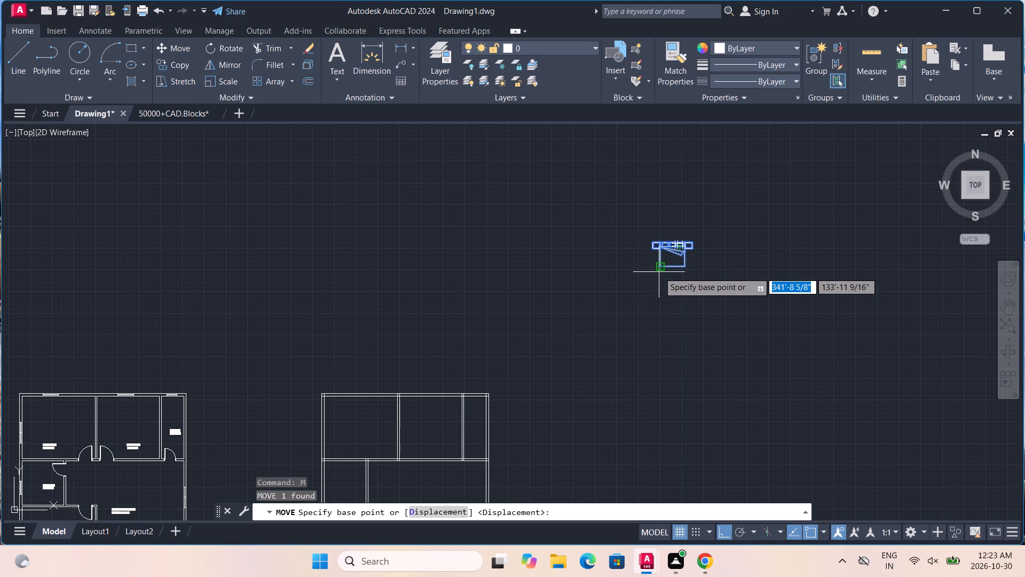
{"action": "left_click", "coordinate": [659, 272]}
{"action": "middle_click_drag", "start_coordinate": [322, 361], "coordinate": [531, 280]}
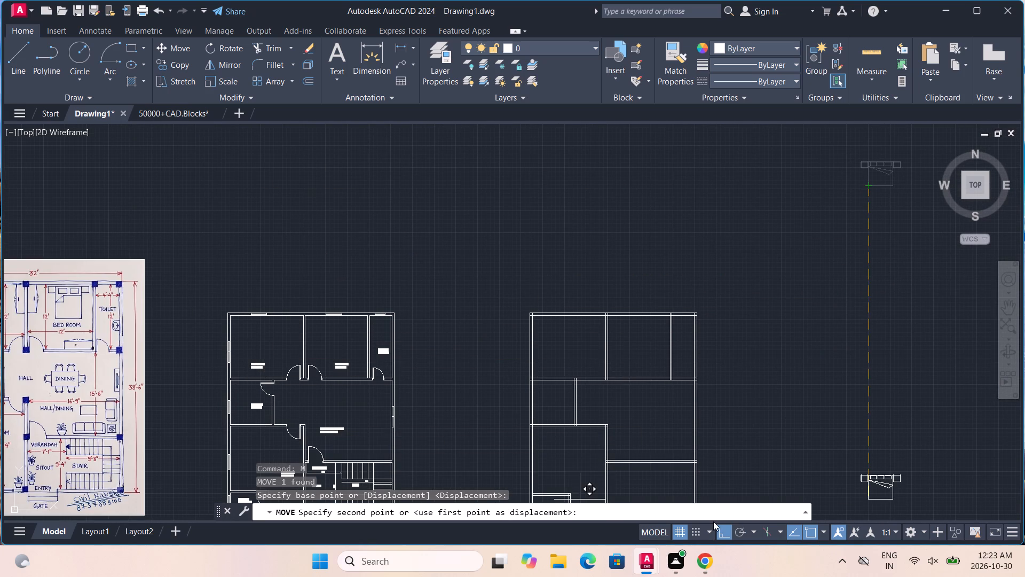
{"action": "left_click", "coordinate": [721, 534]}
{"action": "scroll", "coordinate": [250, 355], "scroll_direction": "up", "scroll_amount": 3}
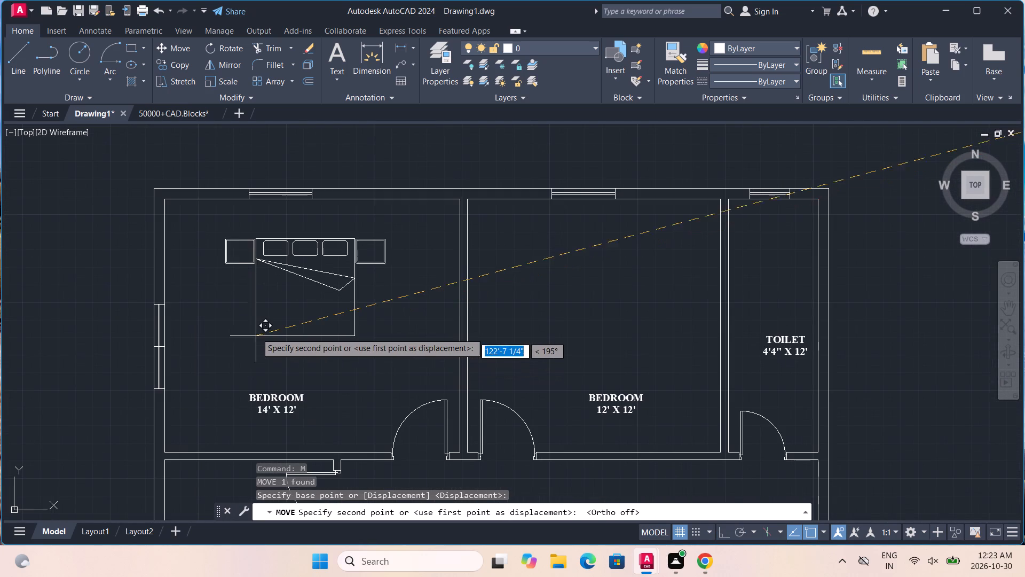
{"action": "scroll", "coordinate": [257, 326], "scroll_direction": "up", "scroll_amount": 2}
{"action": "scroll", "coordinate": [257, 326], "scroll_direction": "down", "scroll_amount": 1}
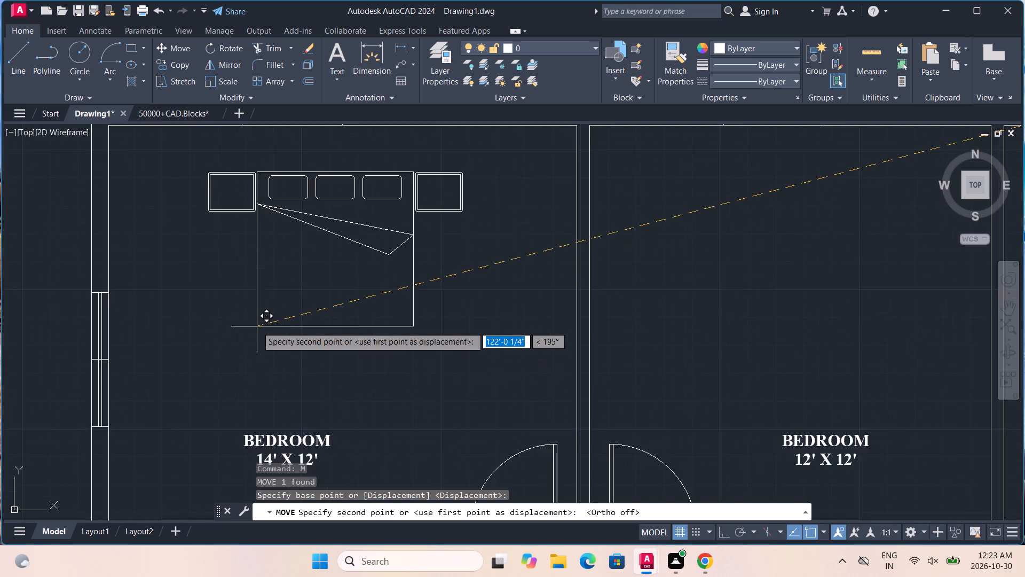
{"action": "scroll", "coordinate": [257, 326], "scroll_direction": "down", "scroll_amount": 1}
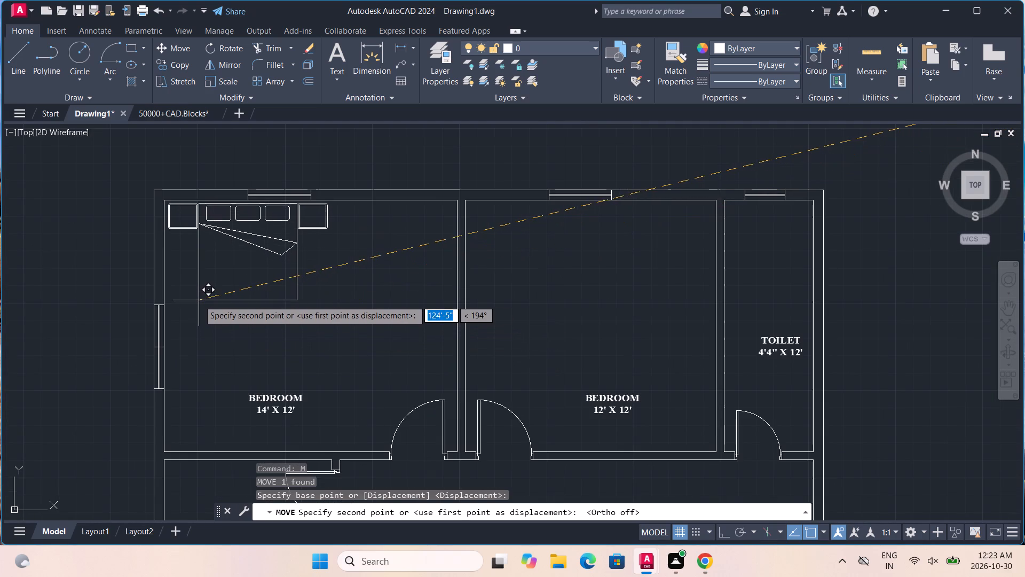
{"action": "scroll", "coordinate": [199, 300], "scroll_direction": "down", "scroll_amount": 3}
{"action": "middle_click_drag", "start_coordinate": [199, 300], "coordinate": [299, 294]}
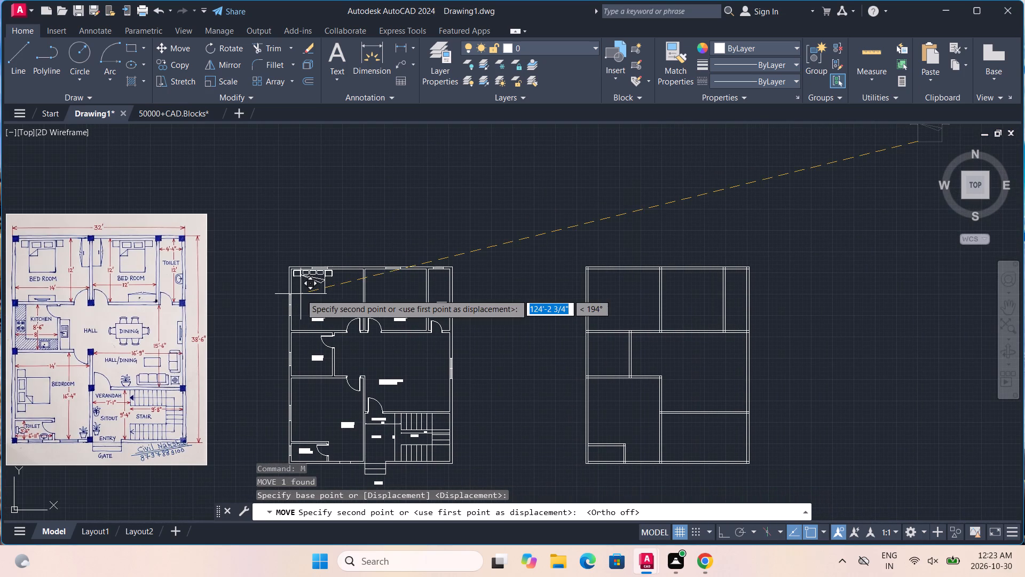
{"action": "scroll", "coordinate": [301, 294], "scroll_direction": "up", "scroll_amount": 2}
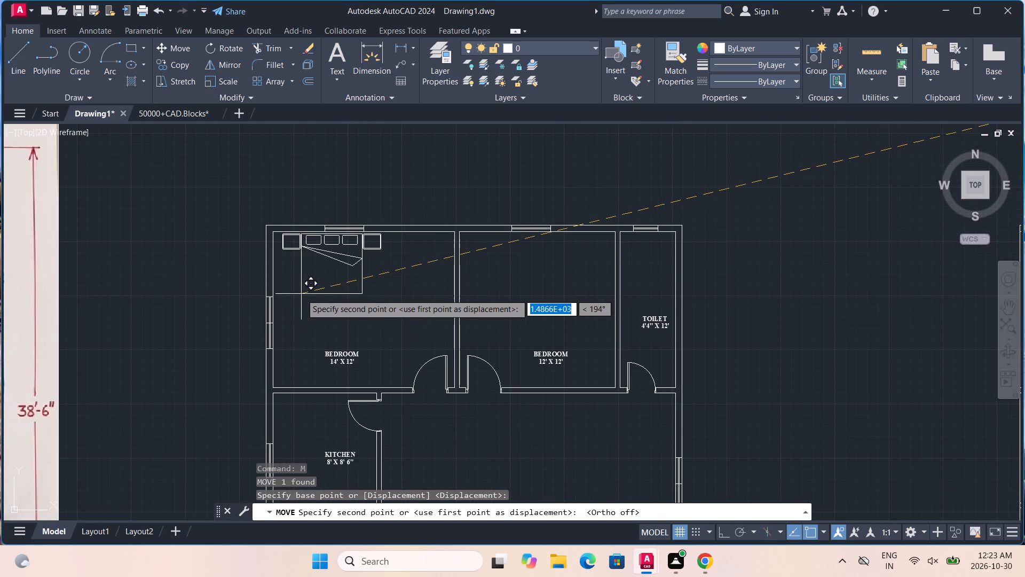
{"action": "scroll", "coordinate": [298, 295], "scroll_direction": "up", "scroll_amount": 3}
{"action": "middle_click", "coordinate": [298, 295]}
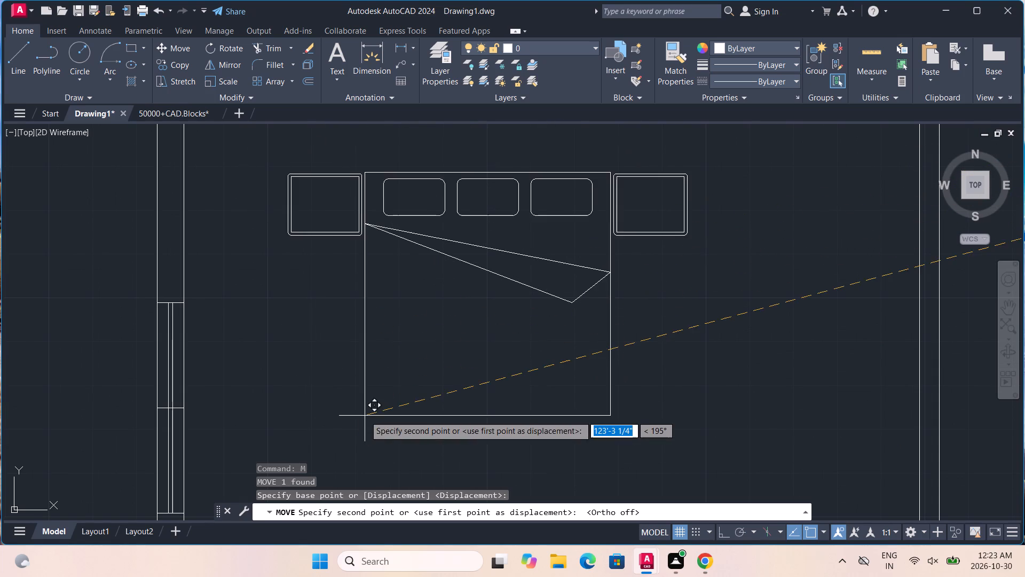
{"action": "middle_click_drag", "start_coordinate": [337, 408], "coordinate": [371, 483]}
{"action": "middle_click_drag", "start_coordinate": [332, 423], "coordinate": [351, 515]}
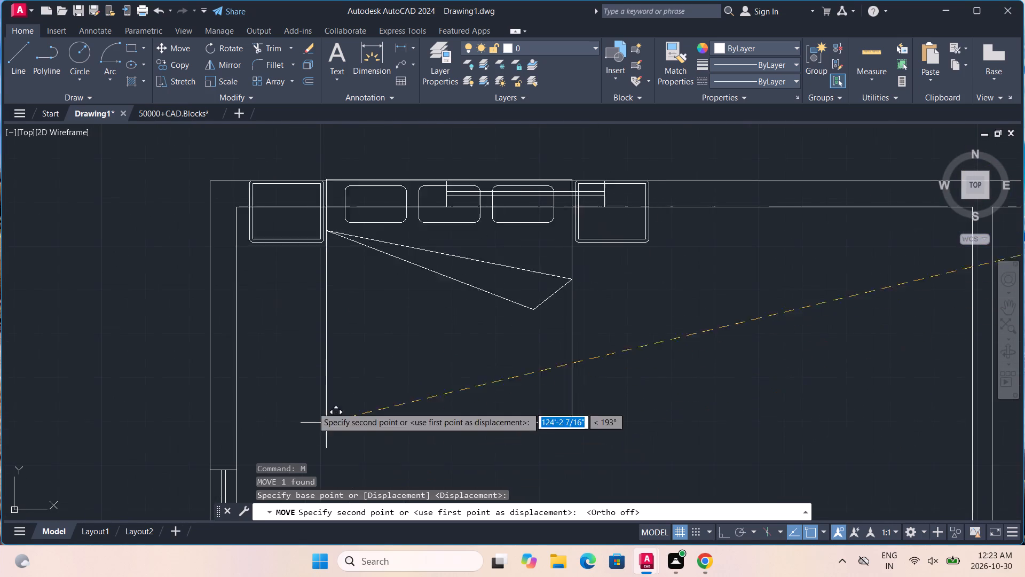
{"action": "left_click", "coordinate": [319, 453]}
Scale the bed up by eye within the 14' X 12' bedroom, using its left side table's upper-left corner as base point.
{"action": "left_click", "coordinate": [315, 270]}
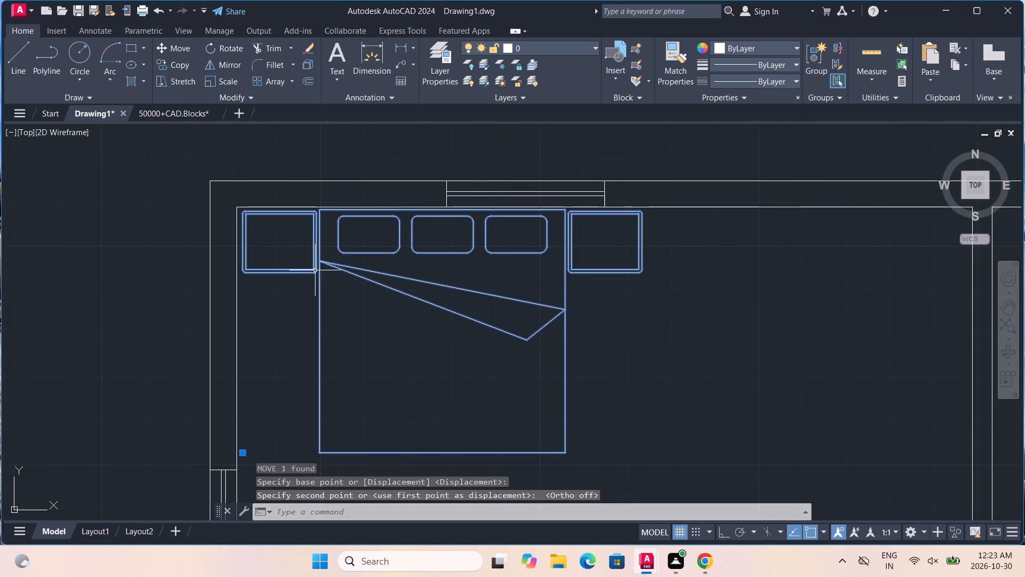
{"action": "type", "text": "SC"}
{"action": "key", "text": "Return"}
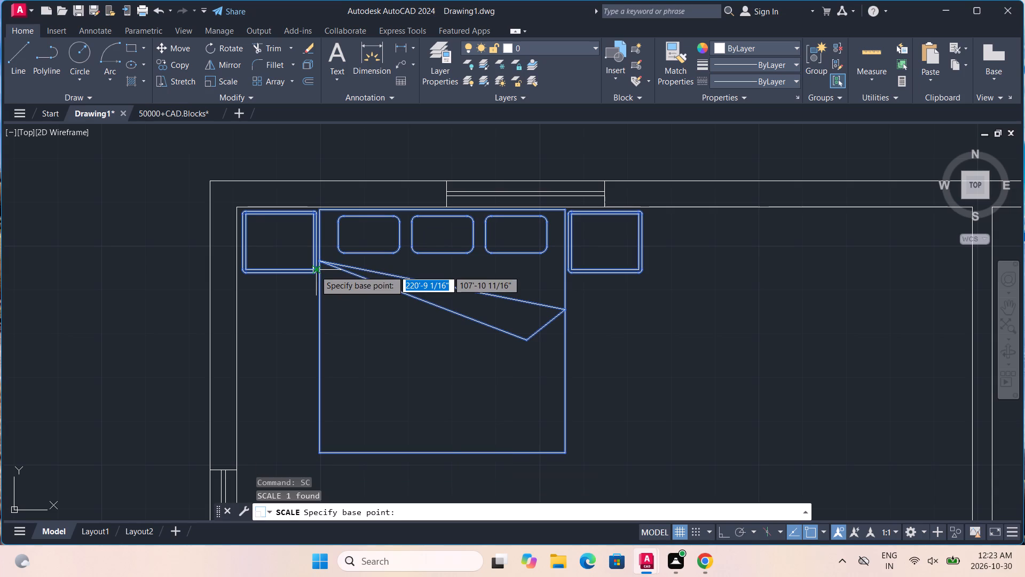
{"action": "left_click", "coordinate": [243, 216]}
{"action": "scroll", "coordinate": [252, 256], "scroll_direction": "down", "scroll_amount": 4}
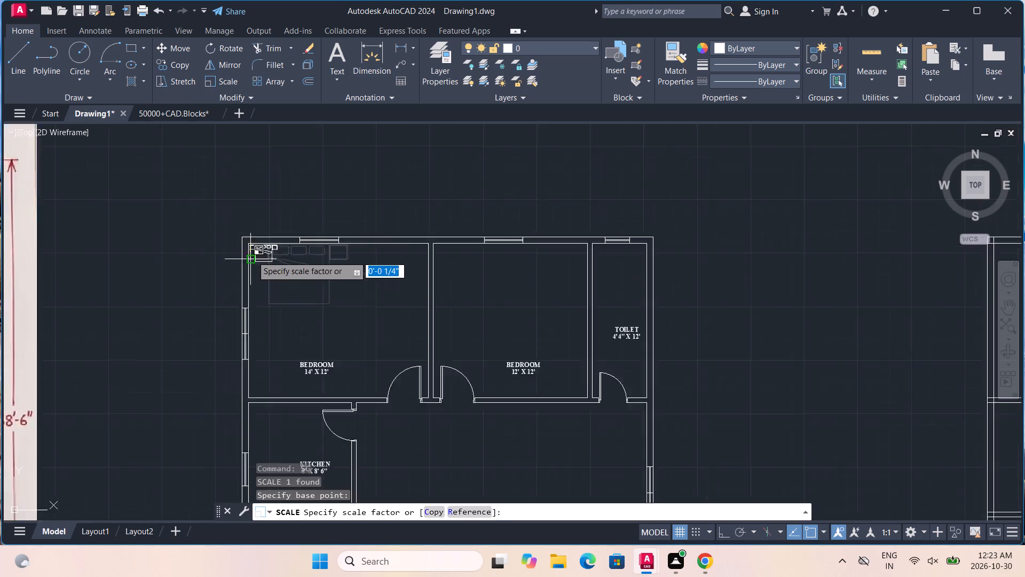
{"action": "scroll", "coordinate": [252, 256], "scroll_direction": "down", "scroll_amount": 1}
{"action": "scroll", "coordinate": [276, 282], "scroll_direction": "up", "scroll_amount": 4}
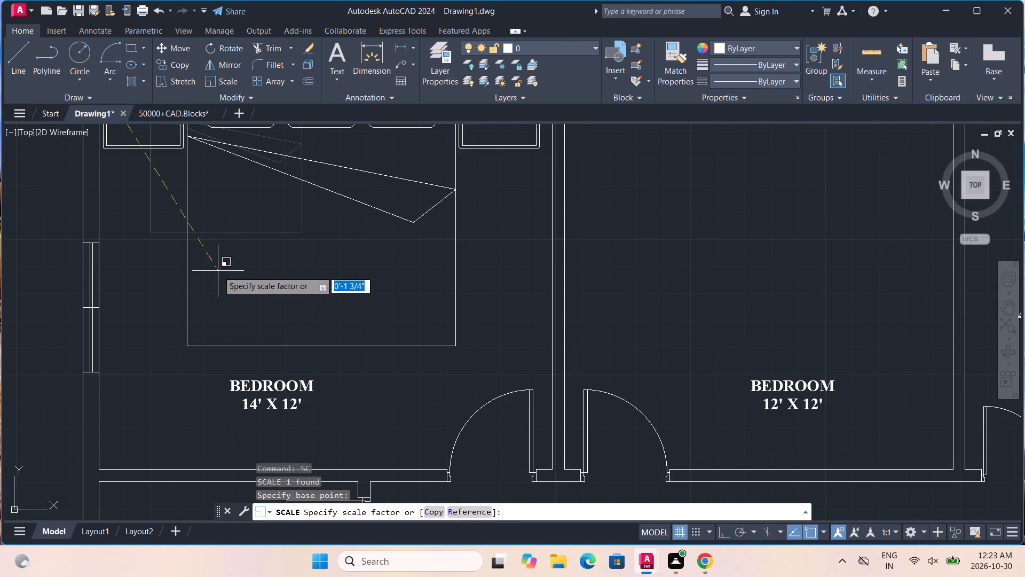
{"action": "scroll", "coordinate": [176, 278], "scroll_direction": "down", "scroll_amount": 2}
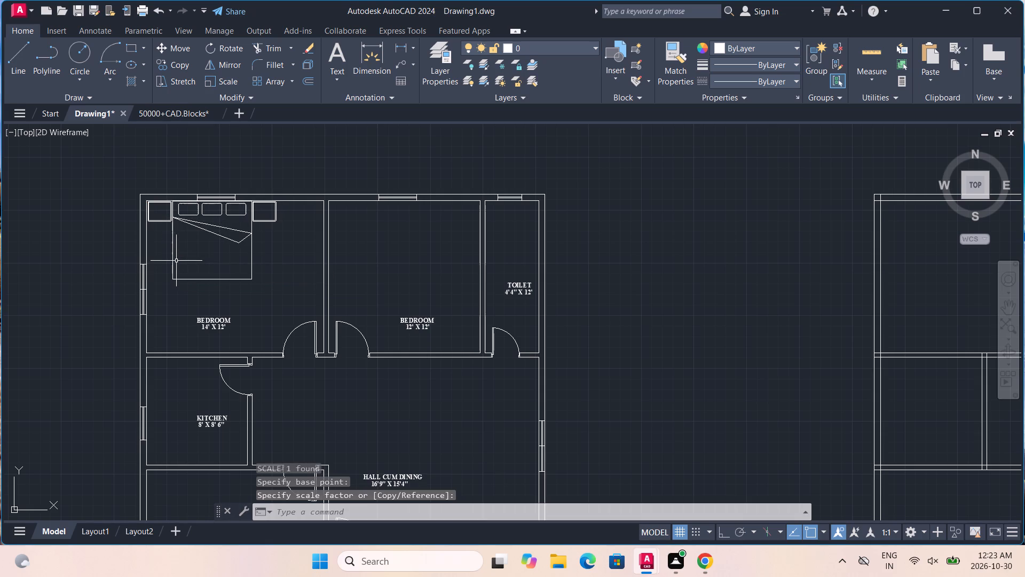
{"action": "scroll", "coordinate": [199, 276], "scroll_direction": "up", "scroll_amount": 2}
{"action": "middle_click_drag", "start_coordinate": [220, 257], "coordinate": [228, 384]}
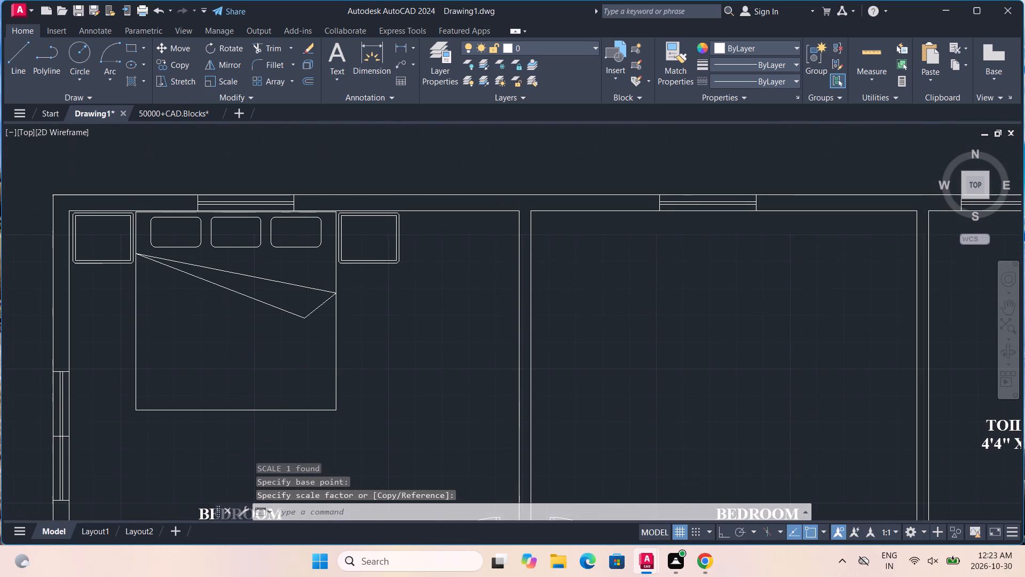
Copy the bed with side tables into the upper-left corner of the 12' X 12' bedroom, headboard against the top wall.
{"action": "left_click", "coordinate": [344, 262]}
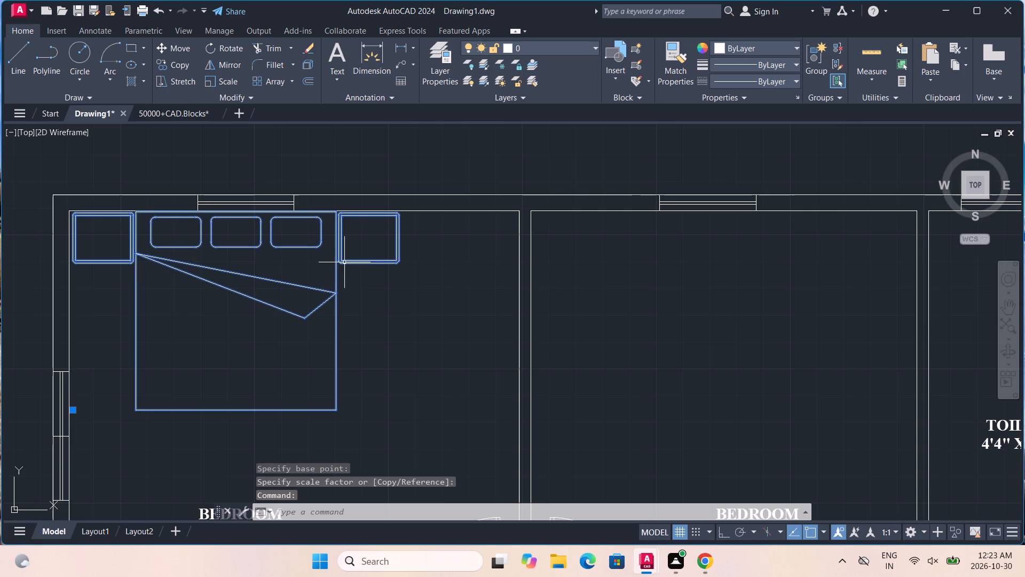
{"action": "type", "text": "CO"}
{"action": "key", "text": "Return"}
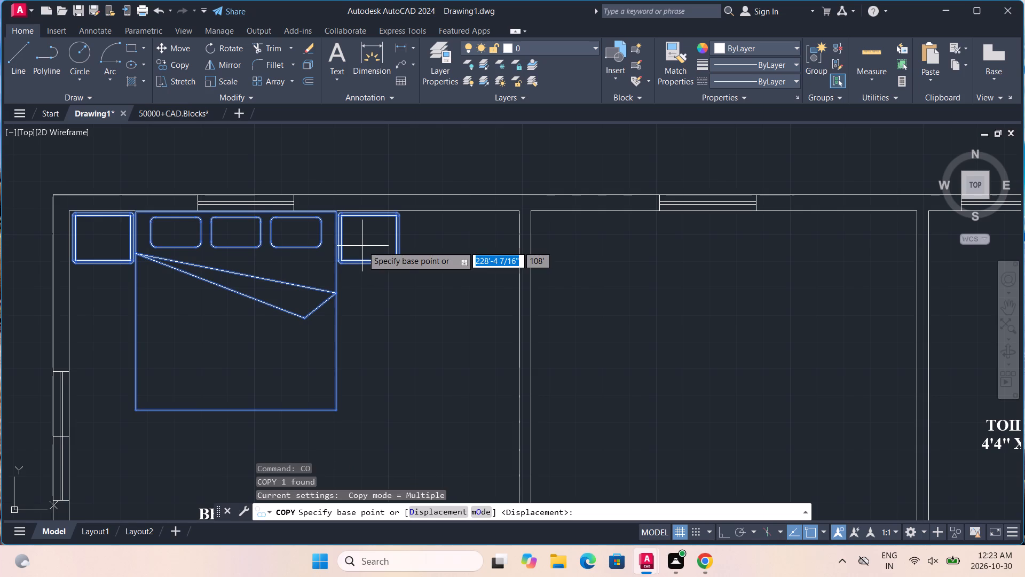
{"action": "left_click", "coordinate": [72, 214]}
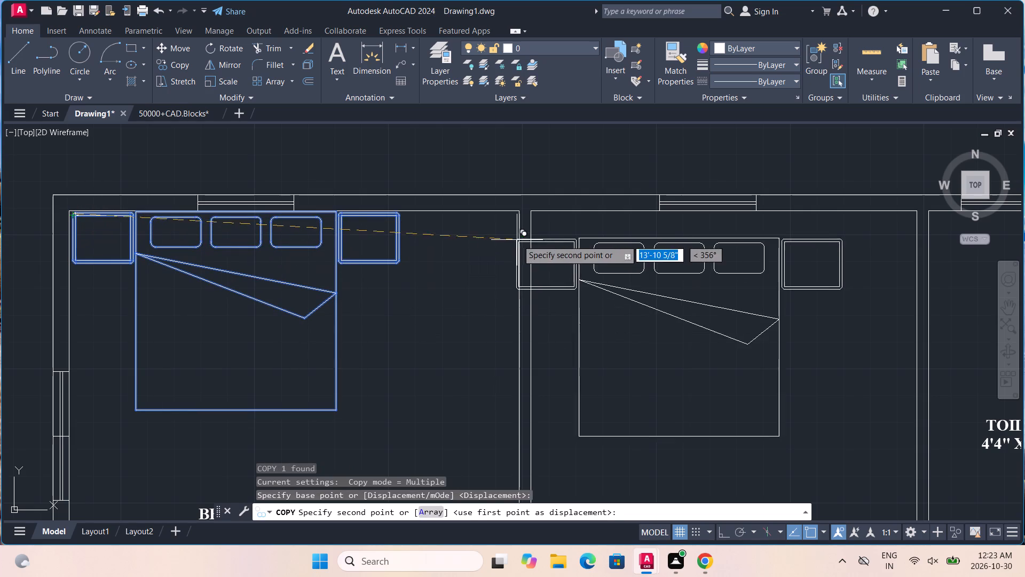
{"action": "scroll", "coordinate": [539, 223], "scroll_direction": "up", "scroll_amount": 3}
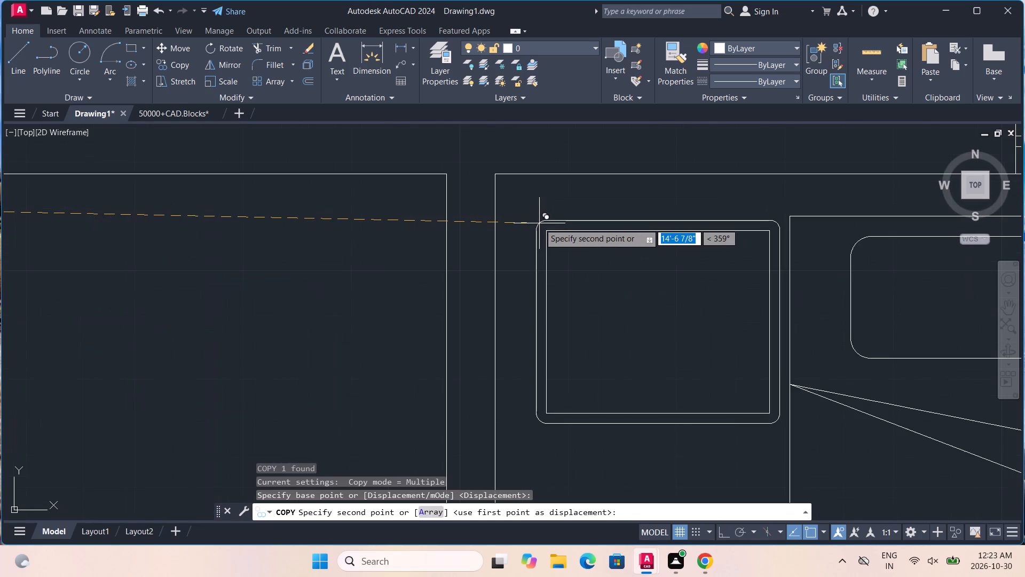
{"action": "left_click", "coordinate": [511, 194]}
{"action": "scroll", "coordinate": [511, 194], "scroll_direction": "down", "scroll_amount": 4}
{"action": "key", "text": "Escape"}
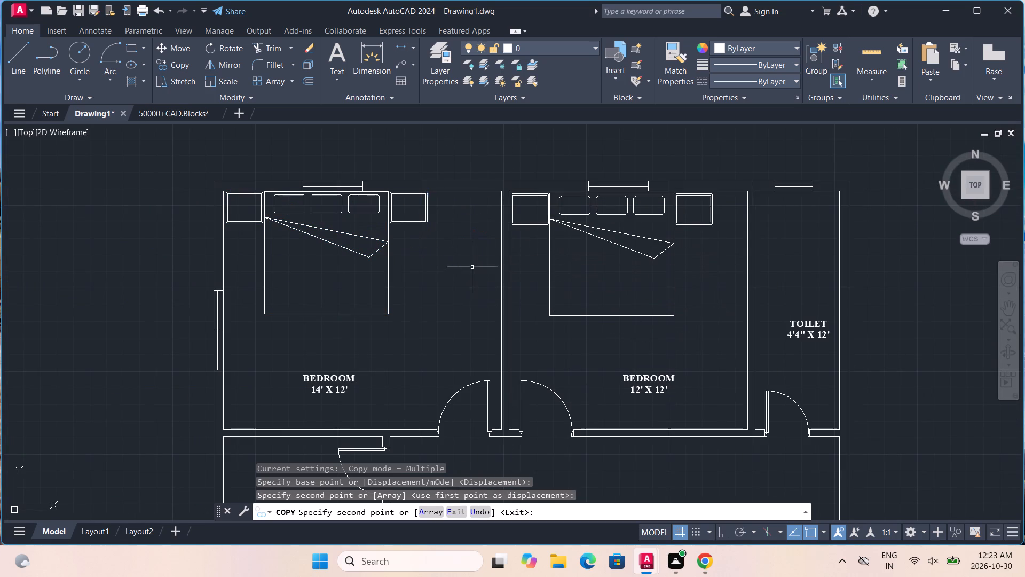
{"action": "key", "text": "Escape"}
{"action": "key", "text": "Escape"}
{"action": "key", "text": "Escape"}
Move the BEDROOM 14' X 12' label up and slightly right, just below the foot of the bed.
{"action": "scroll", "coordinate": [447, 306], "scroll_direction": "up", "scroll_amount": 1}
{"action": "middle_click_drag", "start_coordinate": [447, 306], "coordinate": [471, 274]}
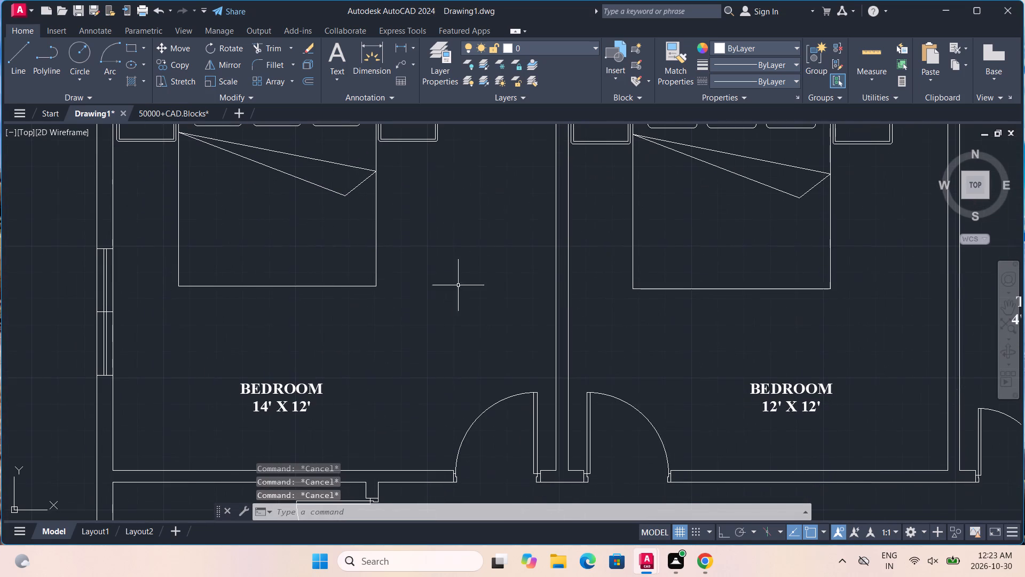
{"action": "left_click", "coordinate": [266, 389]}
{"action": "key", "text": "m"}
{"action": "key", "text": "Return"}
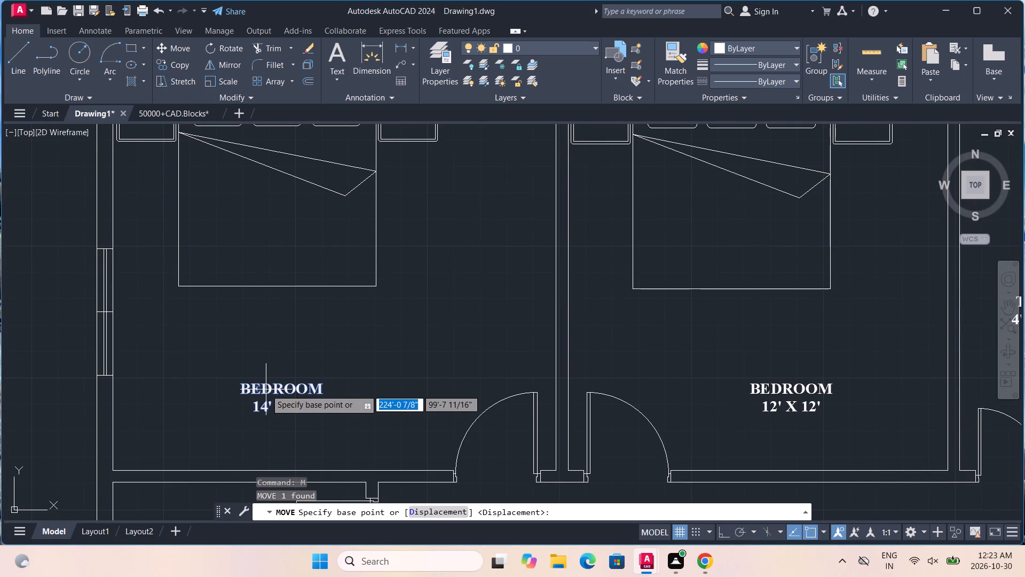
{"action": "left_click", "coordinate": [266, 389]}
{"action": "left_click", "coordinate": [303, 315]}
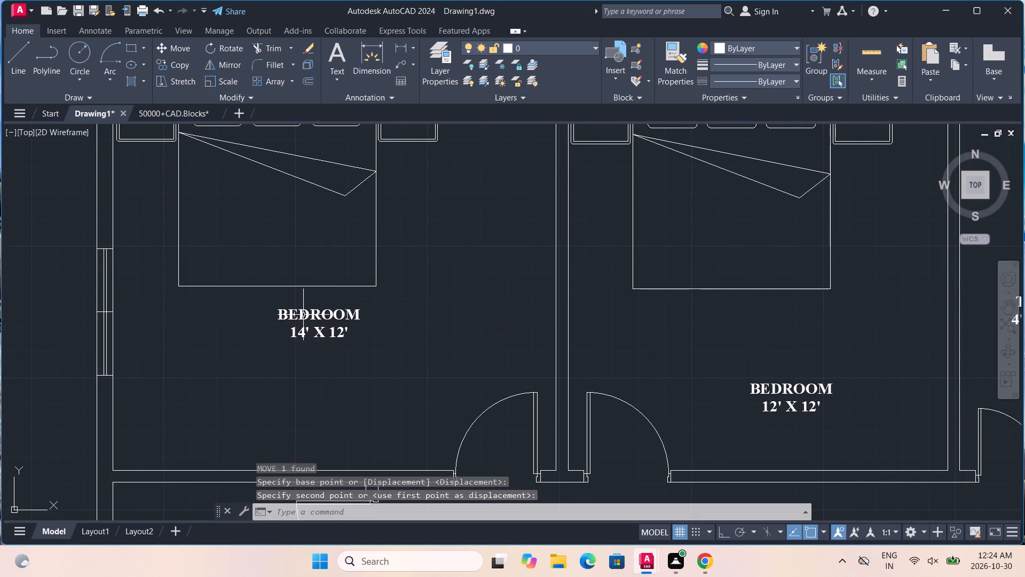
Browse the block sheets in the 50000+CAD.Blocks drawing for a plan-view wardrobe suited to the bedrooms.
{"action": "scroll", "coordinate": [303, 315], "scroll_direction": "down", "scroll_amount": 3}
{"action": "left_click", "coordinate": [185, 115]}
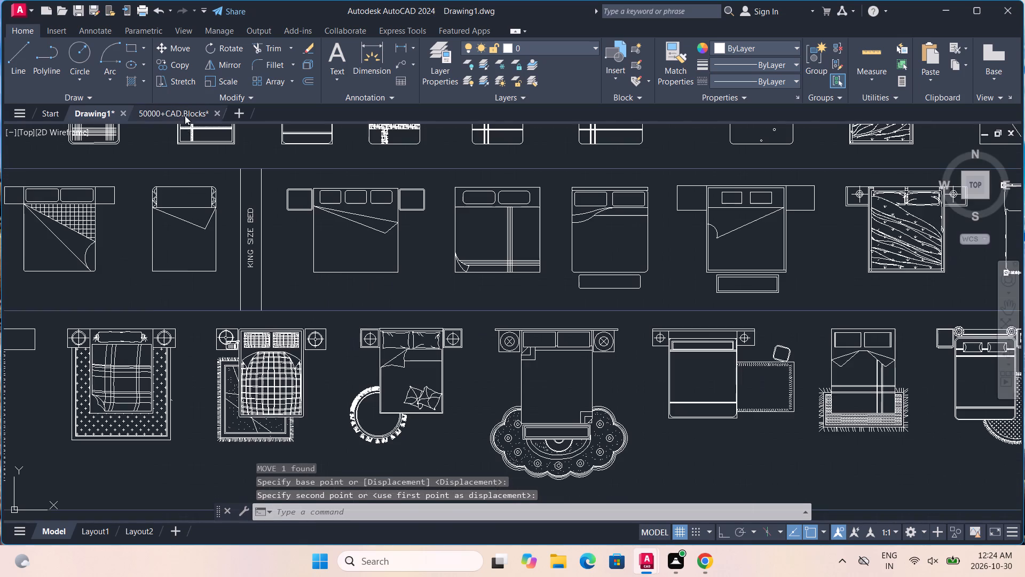
{"action": "scroll", "coordinate": [504, 365], "scroll_direction": "down", "scroll_amount": 4}
{"action": "middle_click_drag", "start_coordinate": [247, 361], "coordinate": [803, 251]}
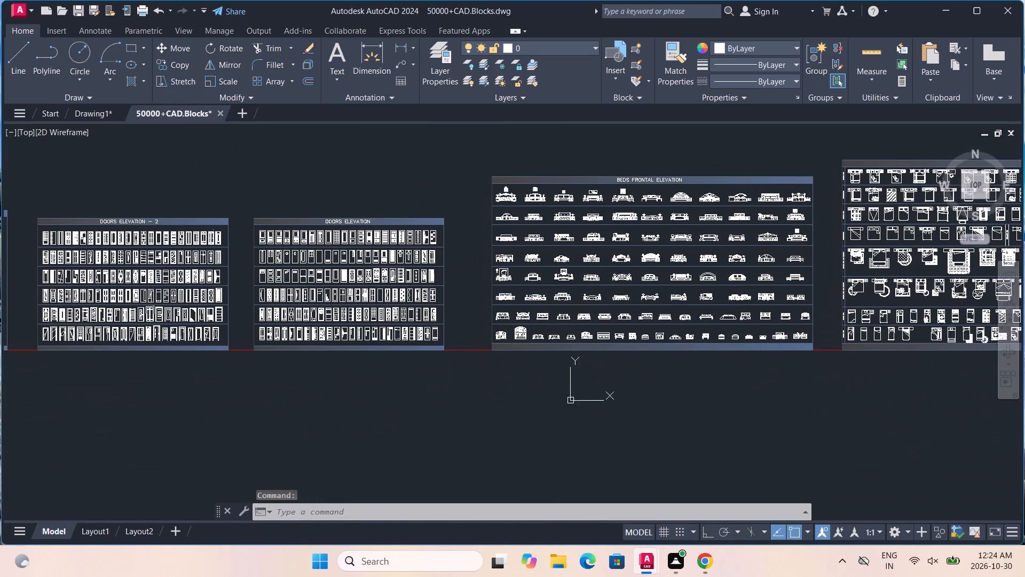
{"action": "middle_click_drag", "start_coordinate": [443, 296], "coordinate": [618, 322]}
{"action": "scroll", "coordinate": [476, 332], "scroll_direction": "up", "scroll_amount": 3}
{"action": "middle_click_drag", "start_coordinate": [305, 345], "coordinate": [972, 321]}
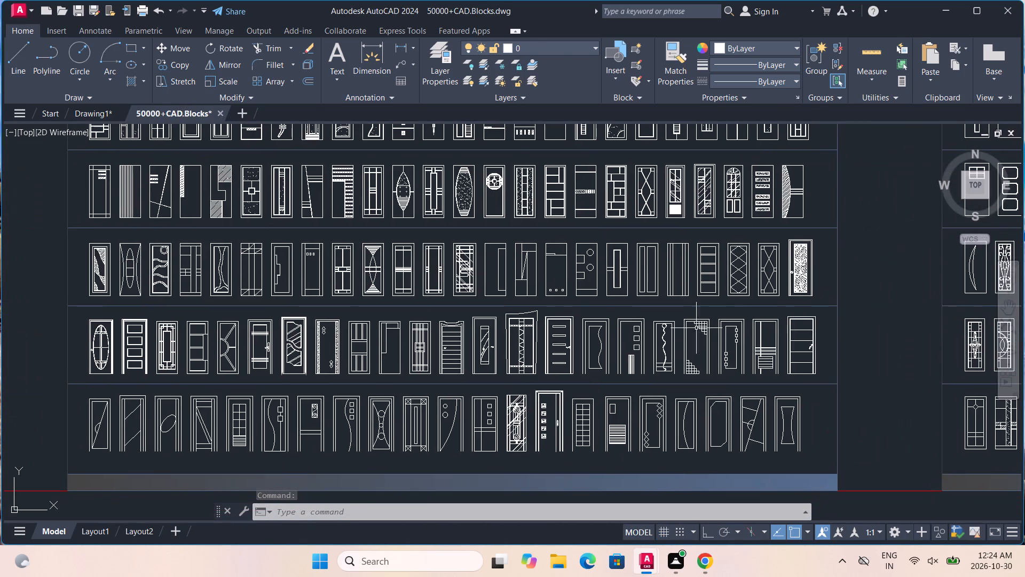
{"action": "scroll", "coordinate": [401, 354], "scroll_direction": "down", "scroll_amount": 2}
{"action": "middle_click_drag", "start_coordinate": [406, 352], "coordinate": [1024, 334]}
{"action": "middle_click_drag", "start_coordinate": [343, 336], "coordinate": [1003, 340]}
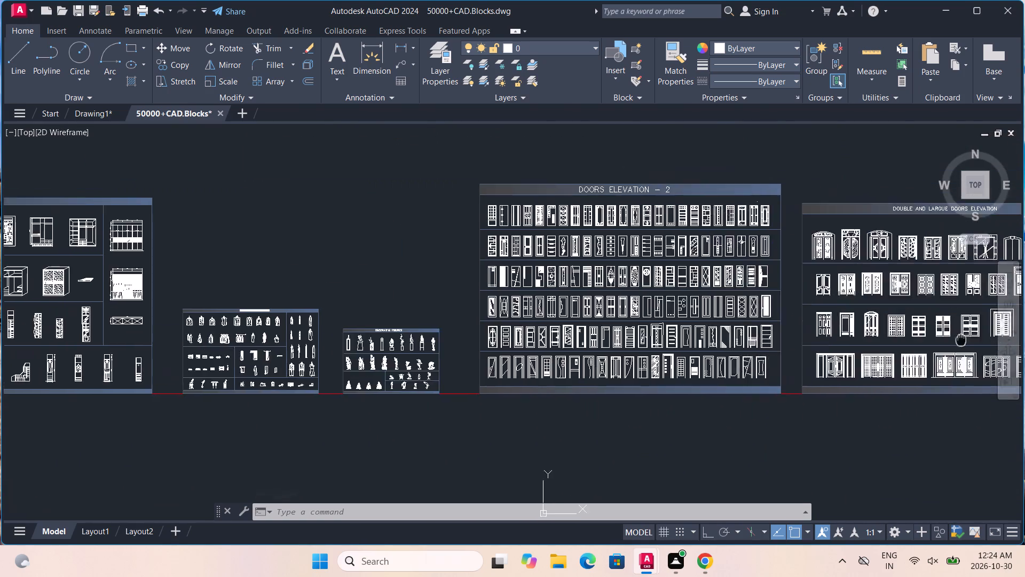
{"action": "middle_click_drag", "start_coordinate": [1003, 340], "coordinate": [1024, 339]}
{"action": "scroll", "coordinate": [558, 361], "scroll_direction": "up", "scroll_amount": 2}
{"action": "middle_click_drag", "start_coordinate": [548, 363], "coordinate": [1024, 388]}
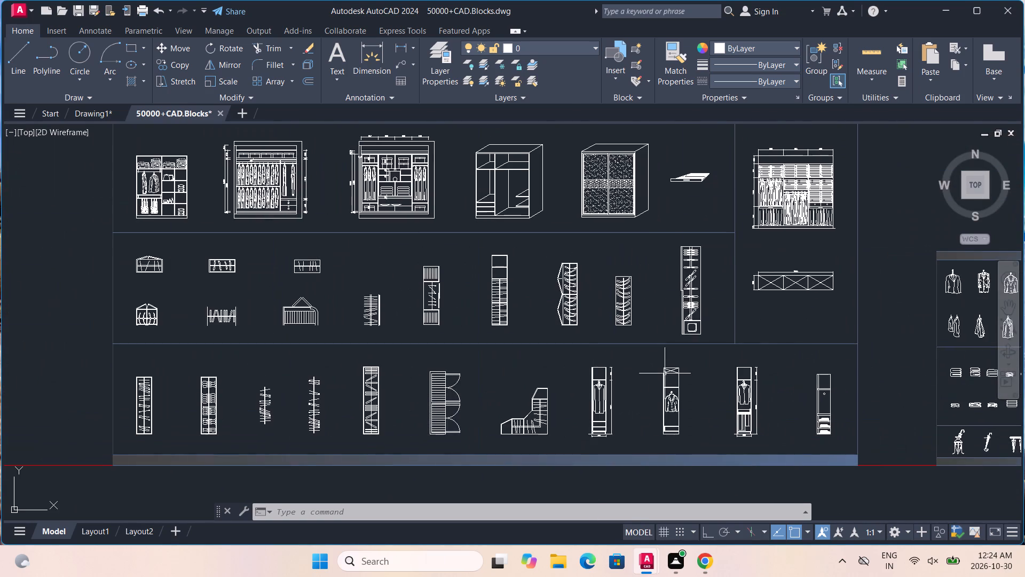
{"action": "scroll", "coordinate": [435, 384], "scroll_direction": "up", "scroll_amount": 2}
{"action": "middle_click_drag", "start_coordinate": [558, 318], "coordinate": [542, 364]}
{"action": "scroll", "coordinate": [542, 364], "scroll_direction": "down", "scroll_amount": 1}
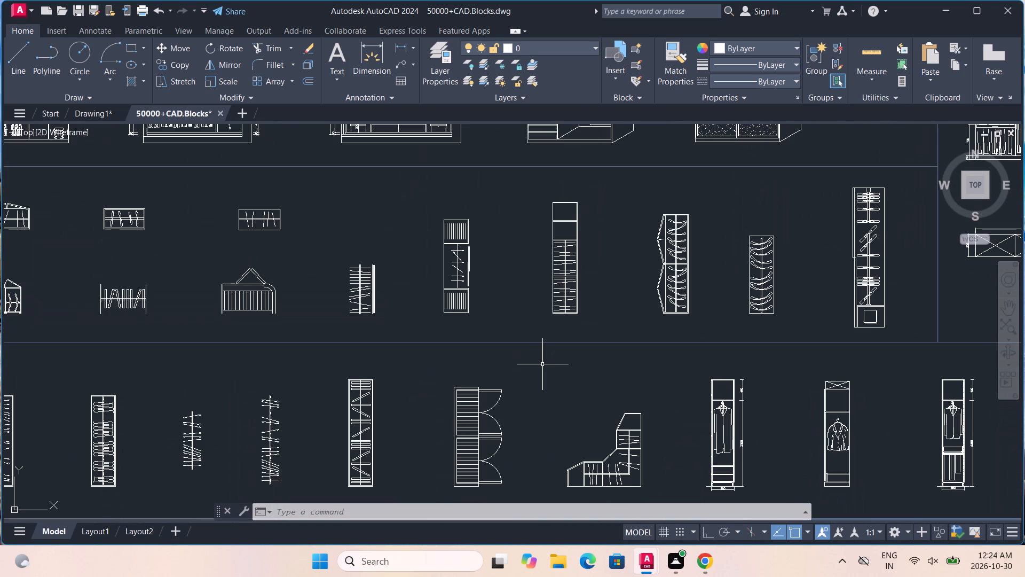
{"action": "scroll", "coordinate": [542, 364], "scroll_direction": "down", "scroll_amount": 1}
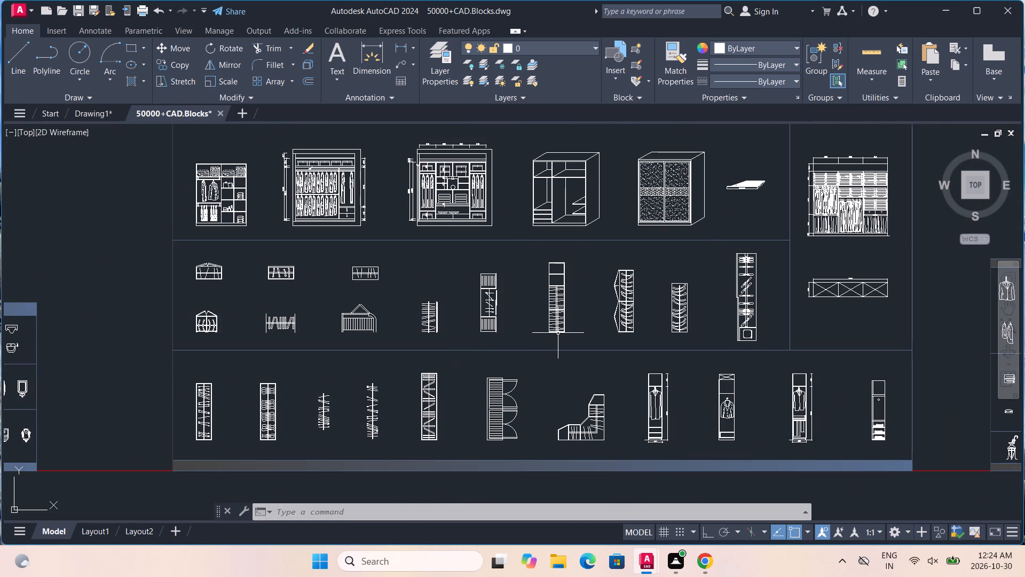
{"action": "scroll", "coordinate": [558, 332], "scroll_direction": "up", "scroll_amount": 2}
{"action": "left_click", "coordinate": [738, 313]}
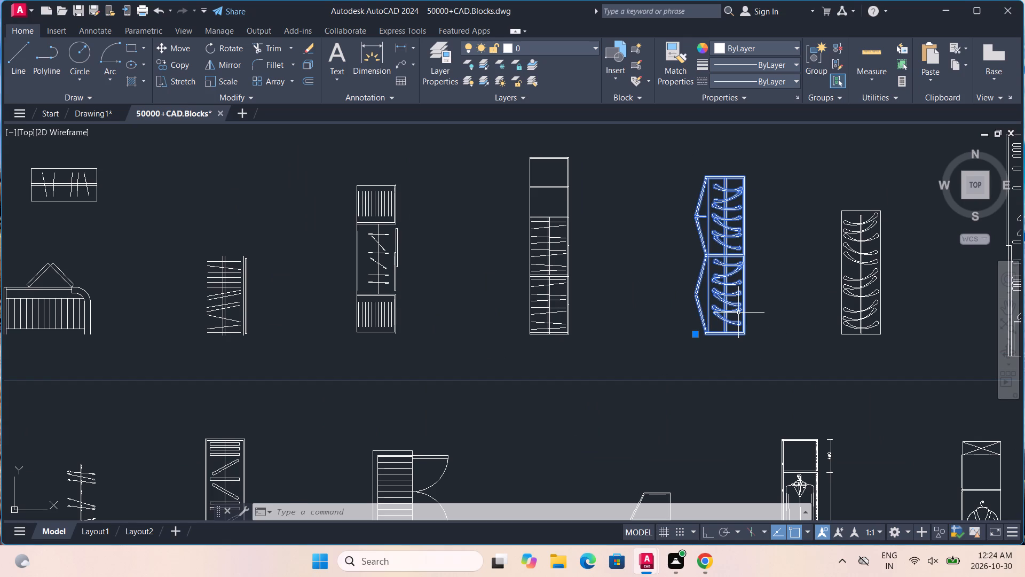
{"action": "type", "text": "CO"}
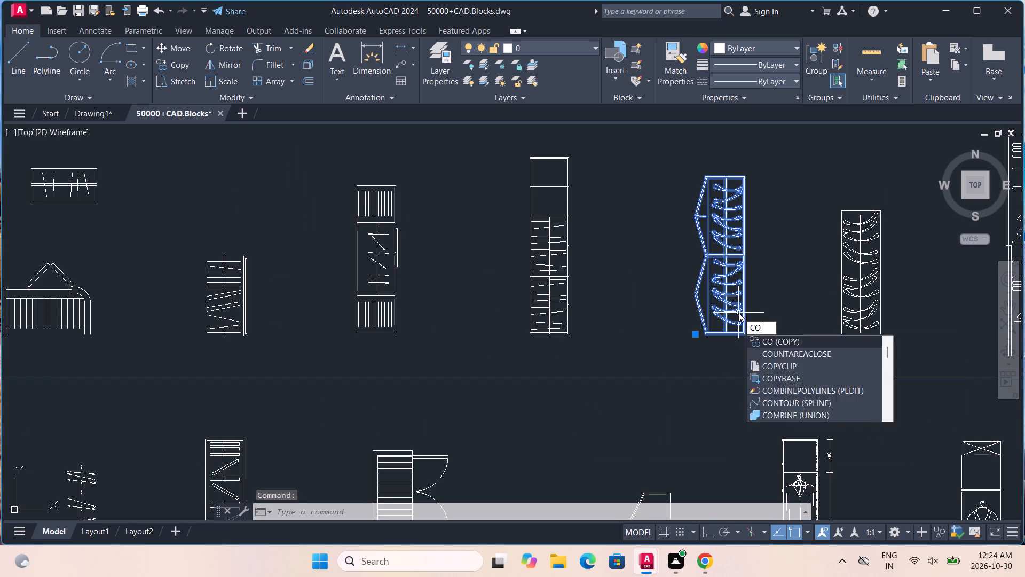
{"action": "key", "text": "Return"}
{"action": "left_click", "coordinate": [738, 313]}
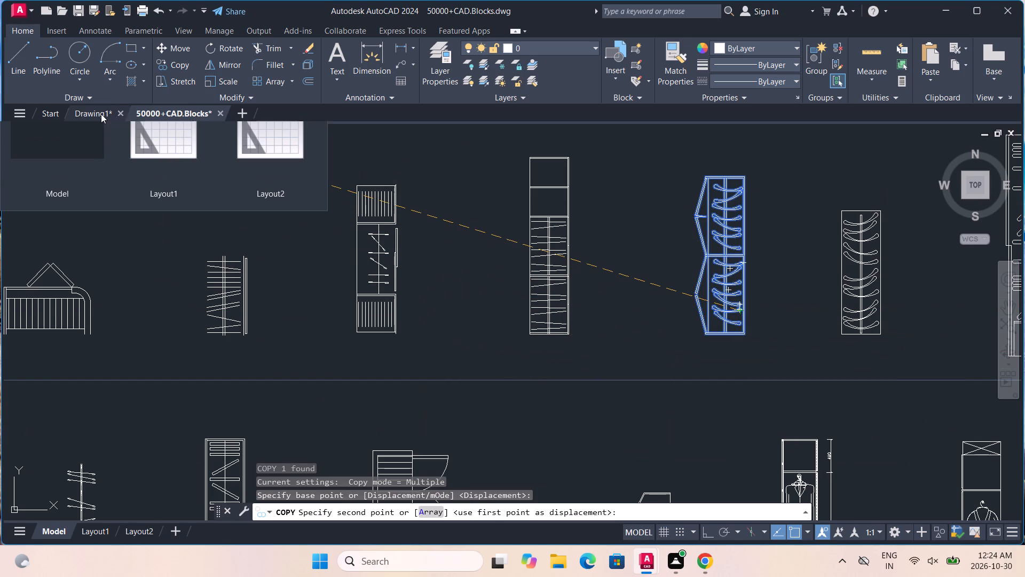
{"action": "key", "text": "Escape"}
Copy the folding-door wardrobe with hangers from 50000+CAD.Blocks and paste it into Drawing1, just right of the two floor plans.
{"action": "right_click", "coordinate": [747, 297]}
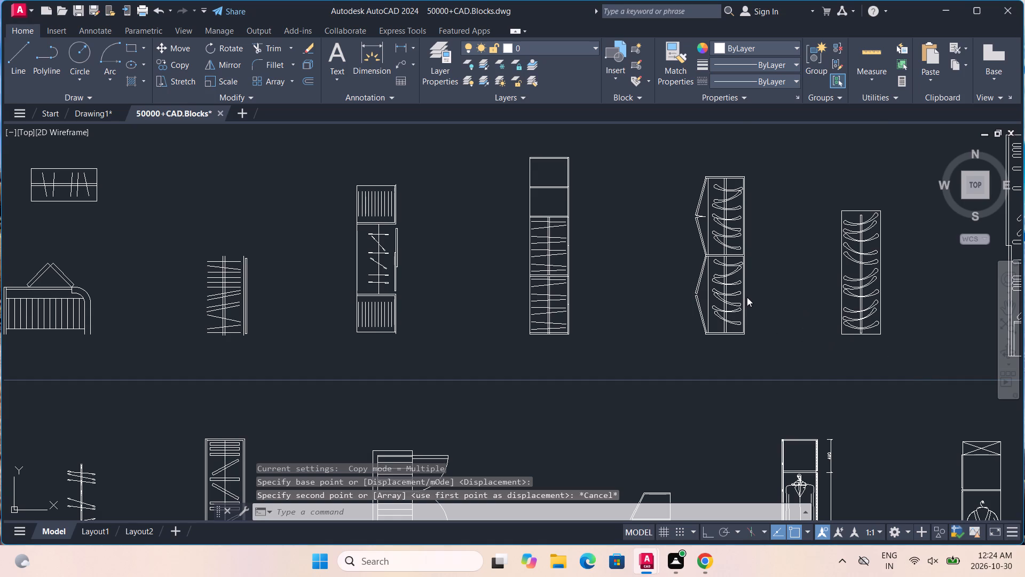
{"action": "left_click", "coordinate": [739, 305]}
{"action": "right_click", "coordinate": [739, 305]}
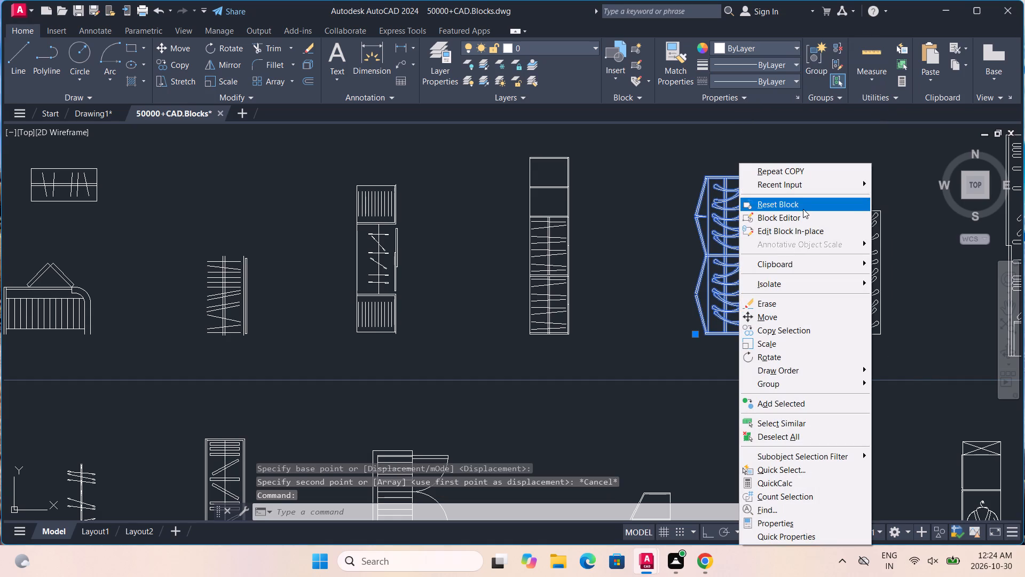
{"action": "left_click", "coordinate": [804, 267]}
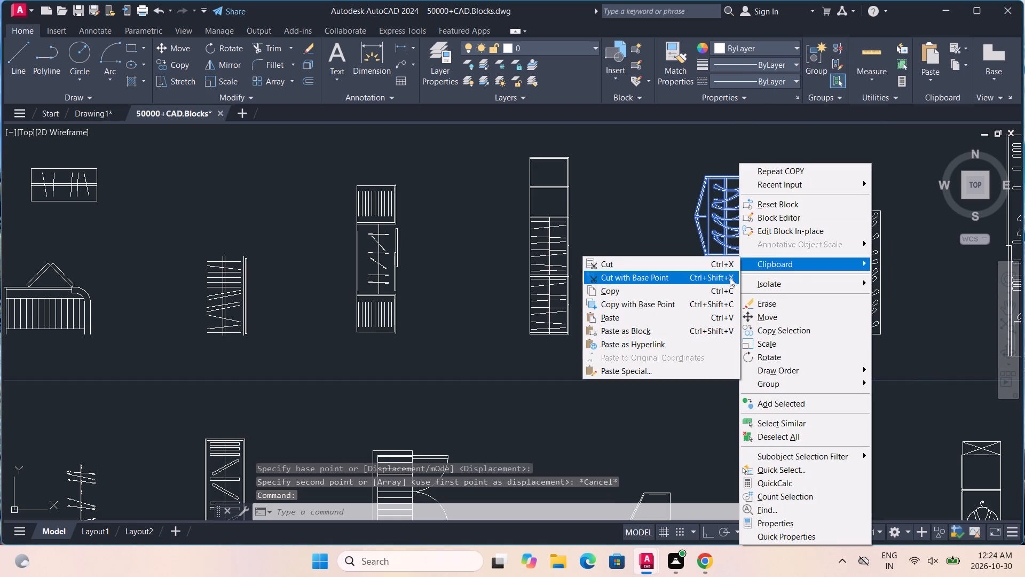
{"action": "left_click", "coordinate": [691, 290]}
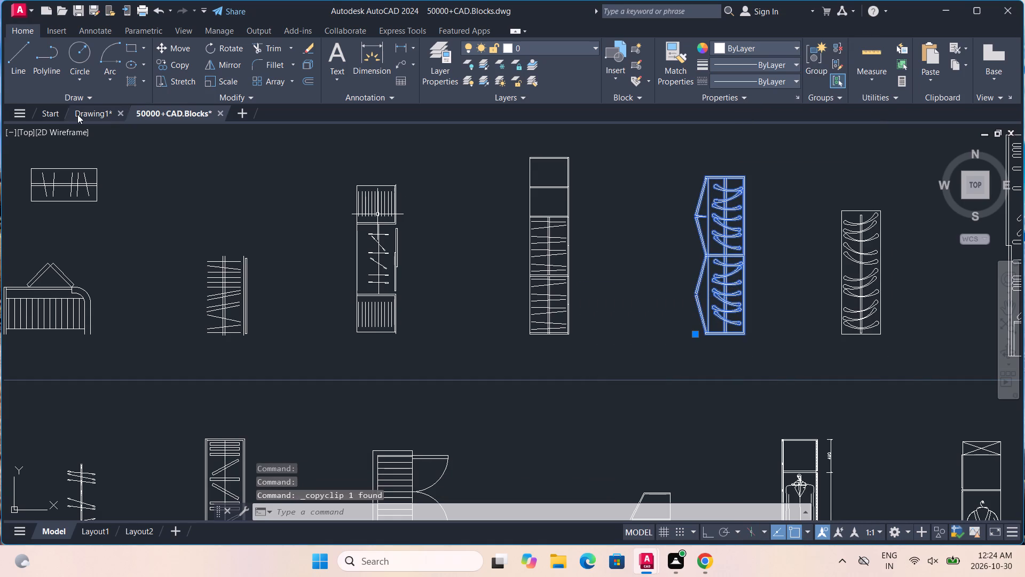
{"action": "left_click", "coordinate": [77, 114]}
{"action": "scroll", "coordinate": [365, 372], "scroll_direction": "up", "scroll_amount": 2}
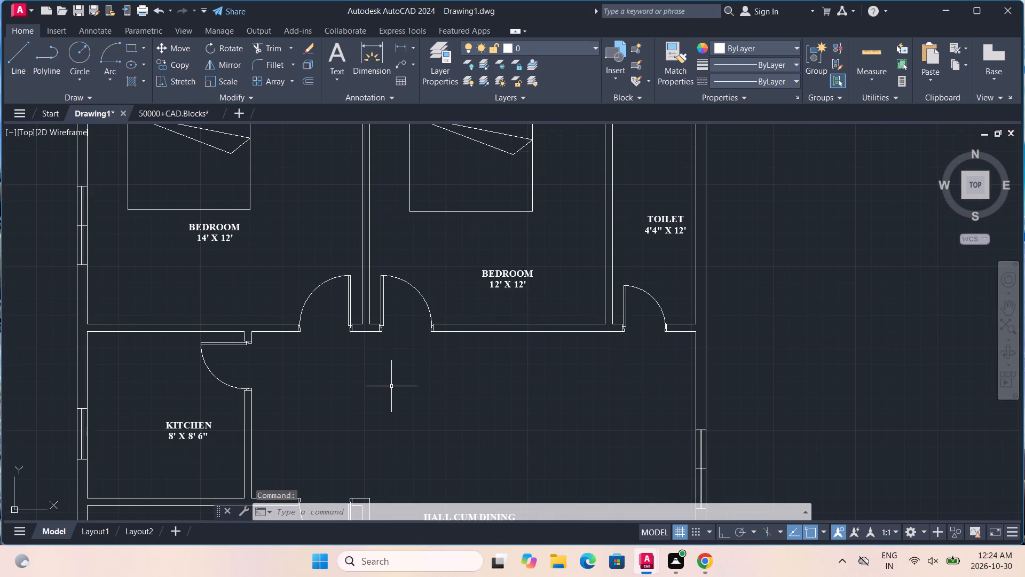
{"action": "right_click", "coordinate": [392, 387]}
{"action": "left_click", "coordinate": [469, 184]}
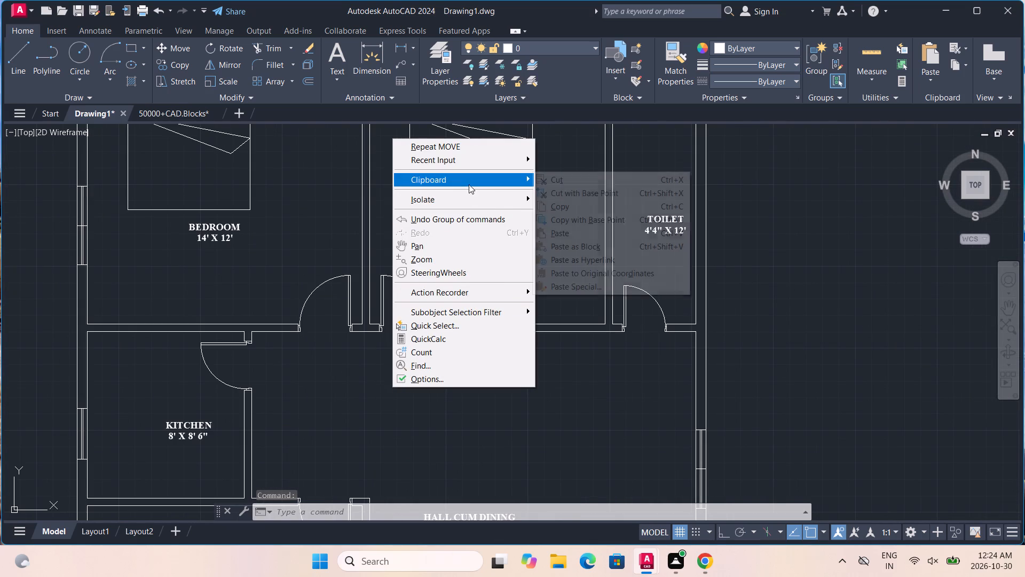
{"action": "left_click", "coordinate": [551, 232]}
{"action": "scroll", "coordinate": [421, 314], "scroll_direction": "down", "scroll_amount": 2}
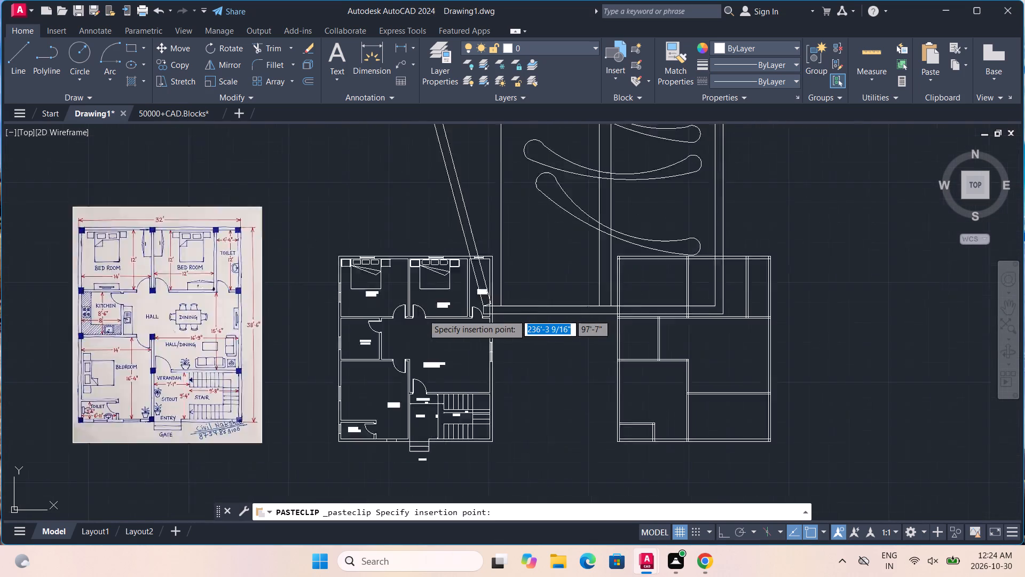
{"action": "scroll", "coordinate": [423, 314], "scroll_direction": "down", "scroll_amount": 5}
{"action": "left_click", "coordinate": [535, 336]}
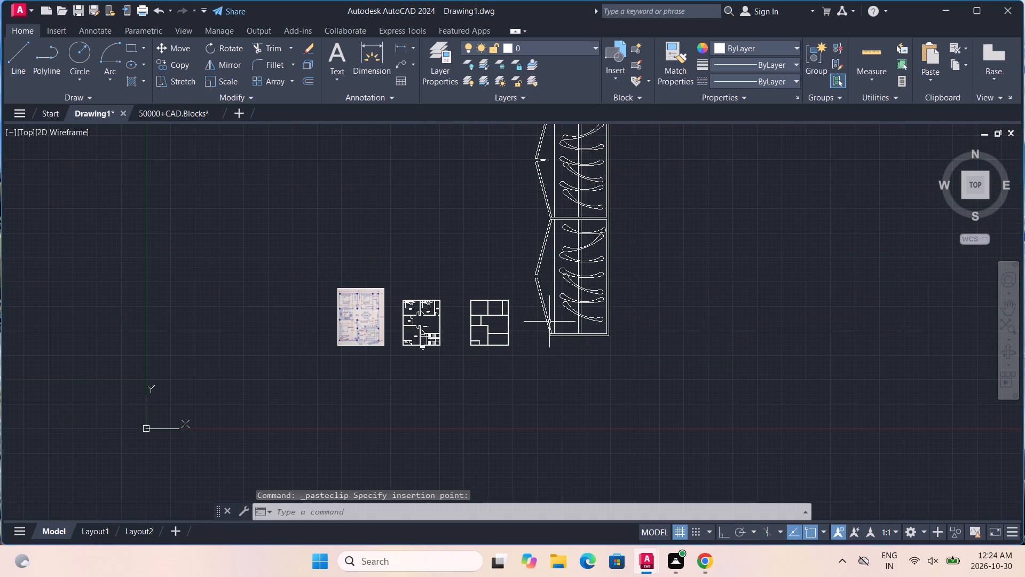
Scale the pasted wardrobe down by eye to roughly room size, using its lower-left corner as base point.
{"action": "left_click", "coordinate": [549, 322]}
{"action": "right_click", "coordinate": [548, 323]}
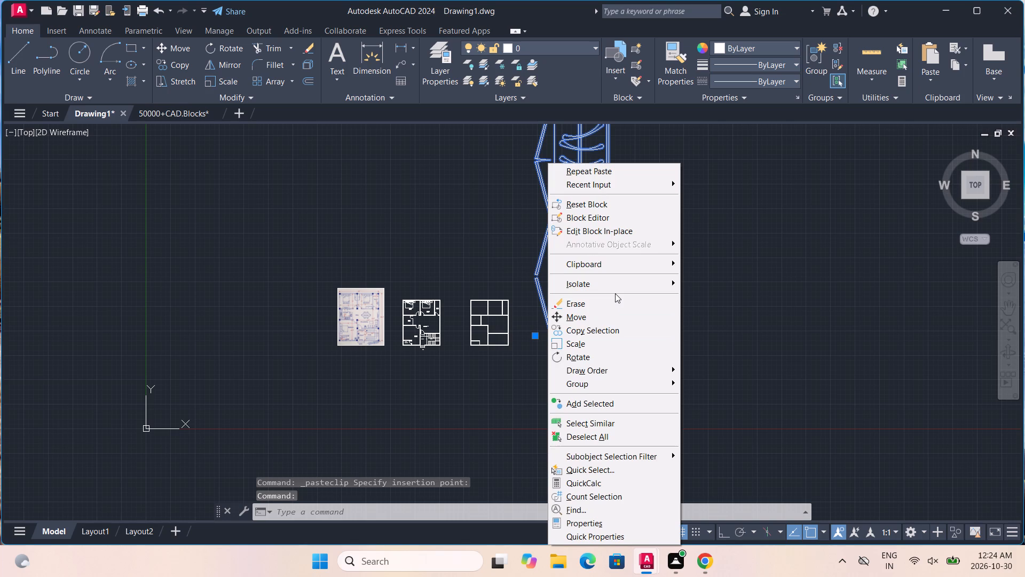
{"action": "key", "text": "Escape"}
{"action": "type", "text": "SC"}
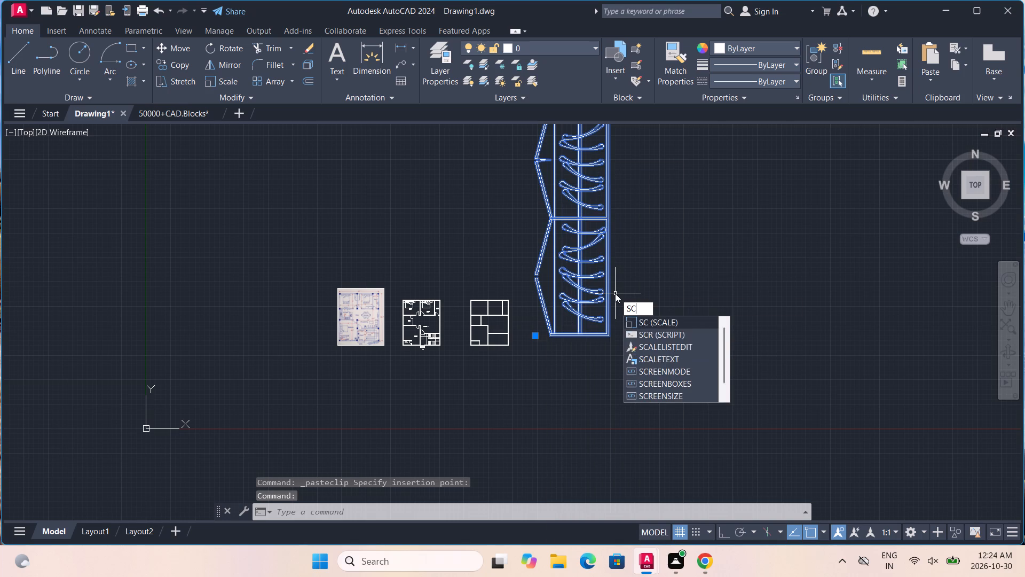
{"action": "key", "text": "Return"}
{"action": "left_click", "coordinate": [551, 332]}
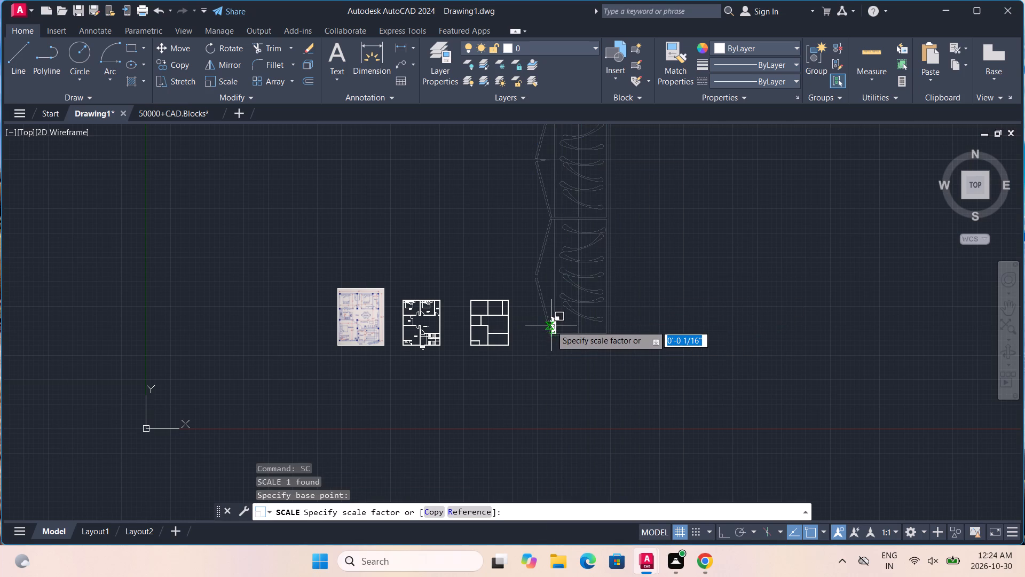
{"action": "scroll", "coordinate": [551, 325], "scroll_direction": "up", "scroll_amount": 4}
{"action": "scroll", "coordinate": [551, 325], "scroll_direction": "down", "scroll_amount": 1}
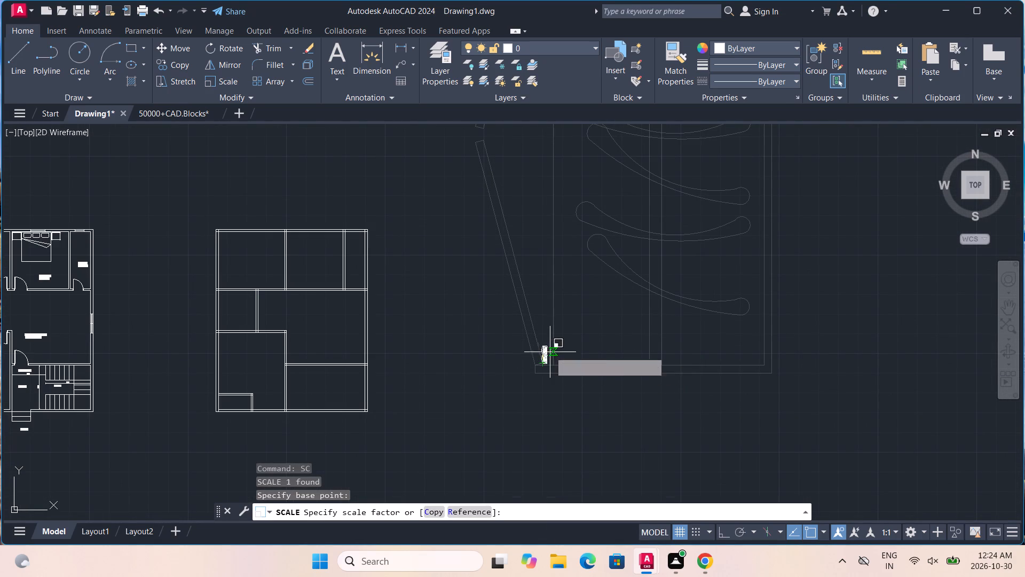
{"action": "left_click", "coordinate": [550, 351]}
Move the wardrobe into the 12' X 12' bedroom, against the wall shared with the 4'4" X 12' toilet, doors facing the bed.
{"action": "left_click", "coordinate": [548, 356]}
{"action": "key", "text": "m"}
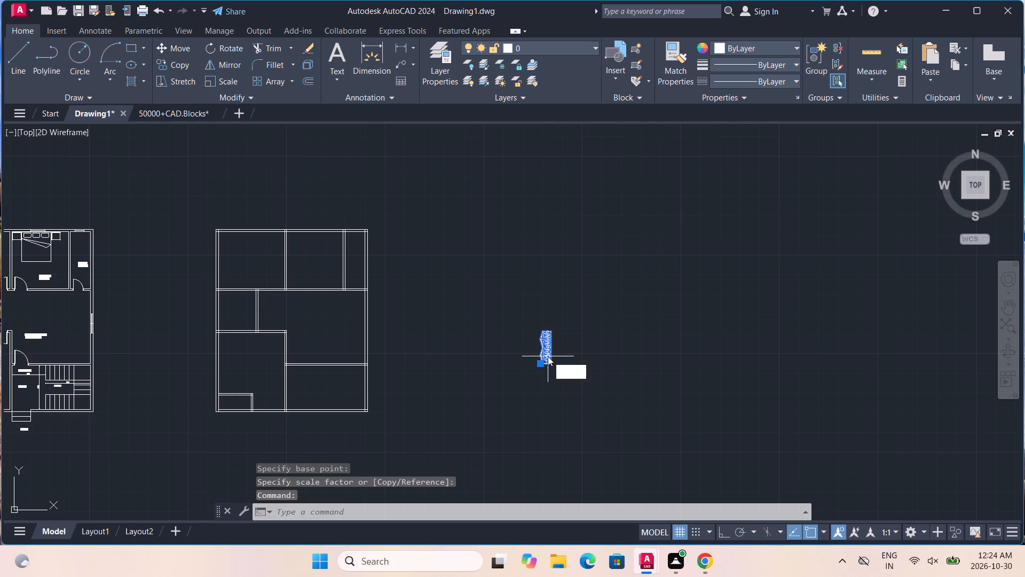
{"action": "key", "text": "Return"}
{"action": "left_click", "coordinate": [548, 356]}
{"action": "middle_click_drag", "start_coordinate": [201, 334], "coordinate": [674, 432]}
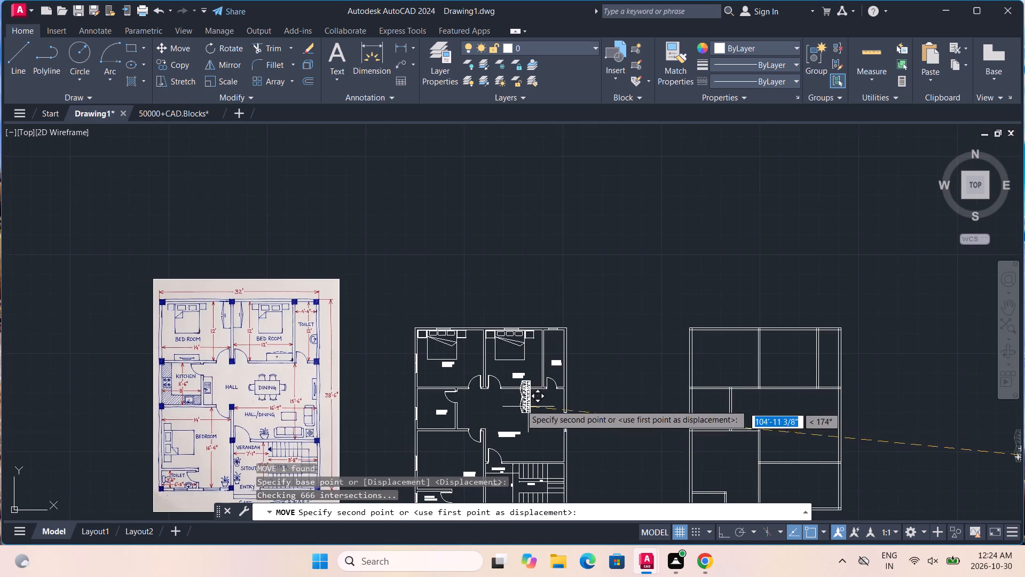
{"action": "scroll", "coordinate": [463, 394], "scroll_direction": "up", "scroll_amount": 4}
{"action": "middle_click_drag", "start_coordinate": [481, 368], "coordinate": [390, 421]}
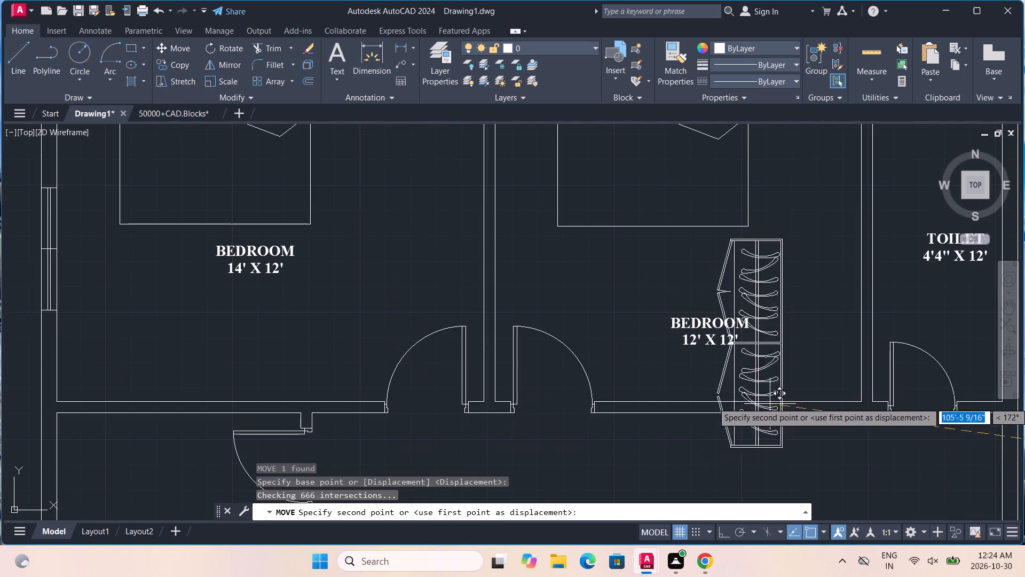
{"action": "middle_click_drag", "start_coordinate": [798, 373], "coordinate": [665, 436]}
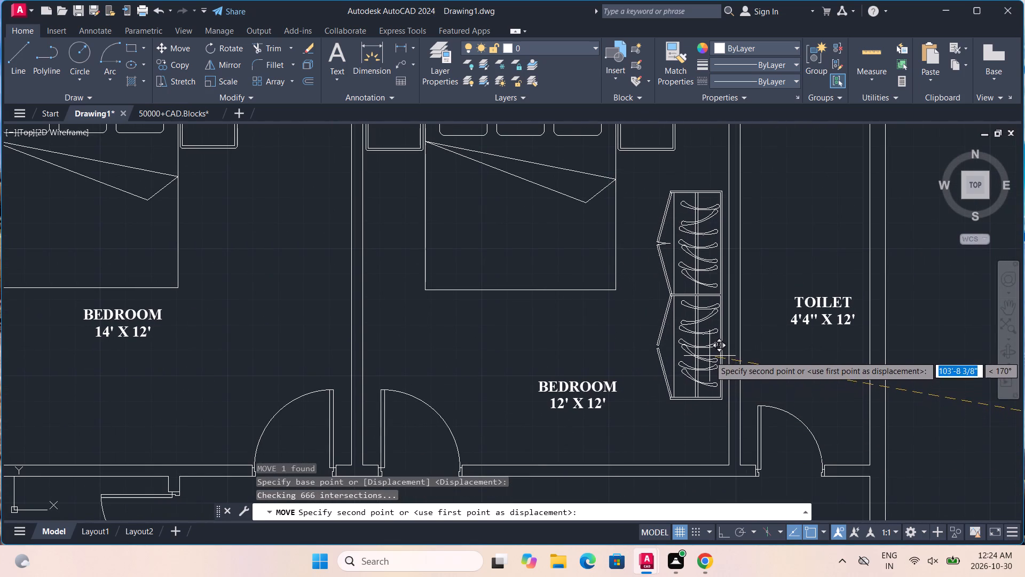
{"action": "middle_click_drag", "start_coordinate": [712, 348], "coordinate": [652, 396]}
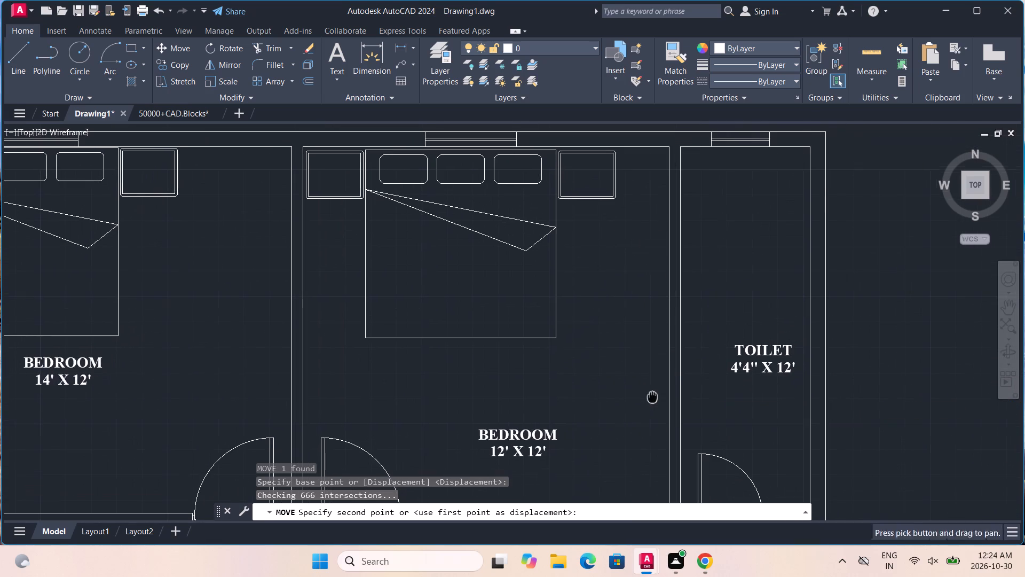
{"action": "scroll", "coordinate": [655, 383], "scroll_direction": "up", "scroll_amount": 1}
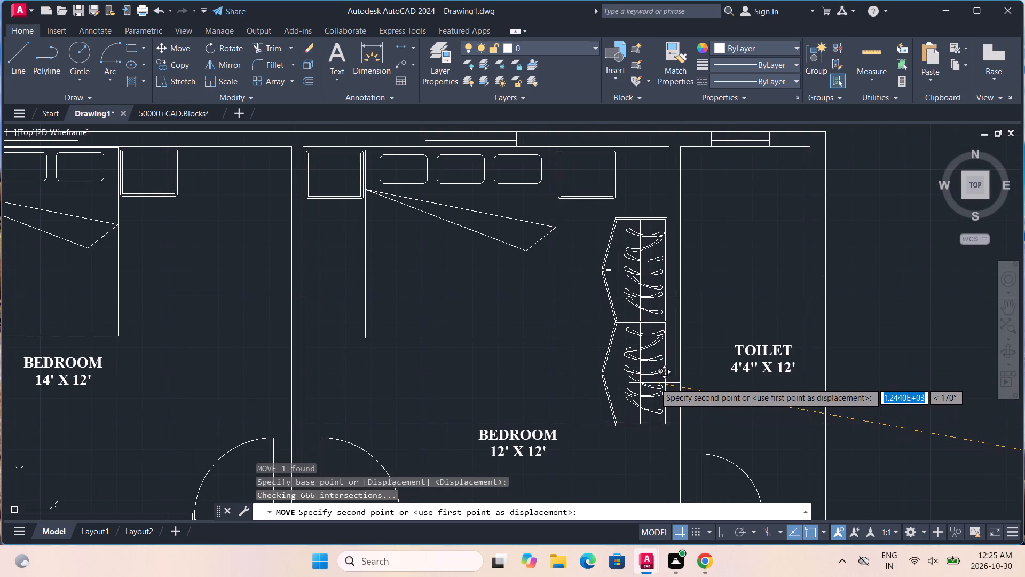
{"action": "scroll", "coordinate": [655, 383], "scroll_direction": "down", "scroll_amount": 1}
{"action": "scroll", "coordinate": [655, 383], "scroll_direction": "up", "scroll_amount": 3}
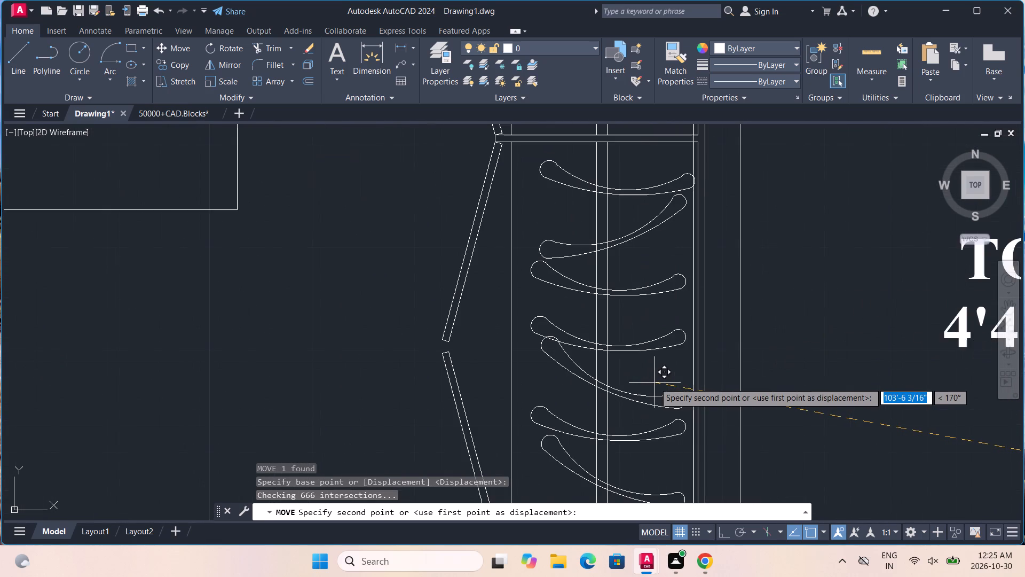
{"action": "scroll", "coordinate": [655, 383], "scroll_direction": "down", "scroll_amount": 2}
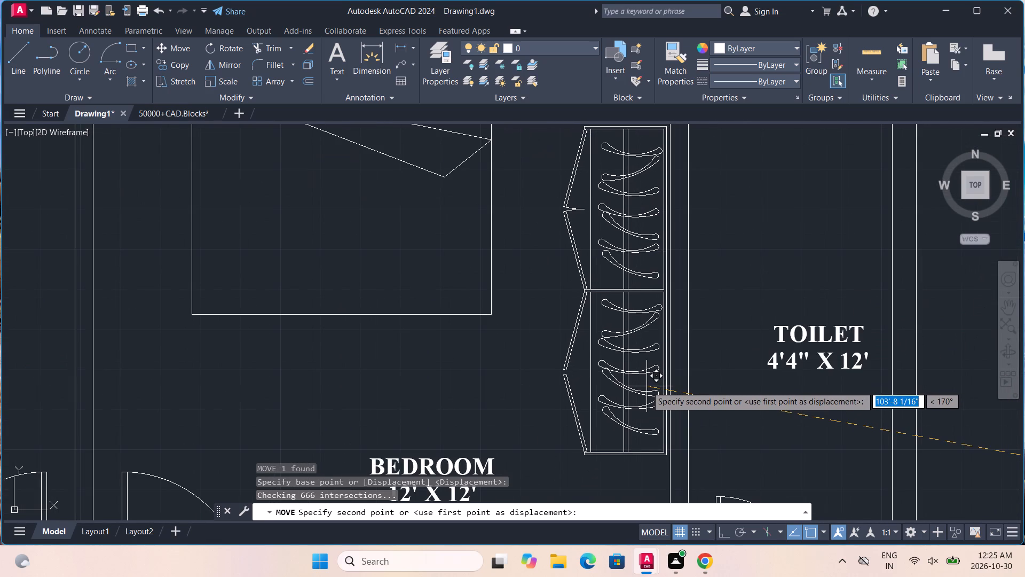
{"action": "left_click", "coordinate": [647, 386]}
Scale the 12' X 12' bedroom's wardrobe down slightly by eye, using its upper-right corner as base point.
{"action": "scroll", "coordinate": [658, 422], "scroll_direction": "down", "scroll_amount": 2}
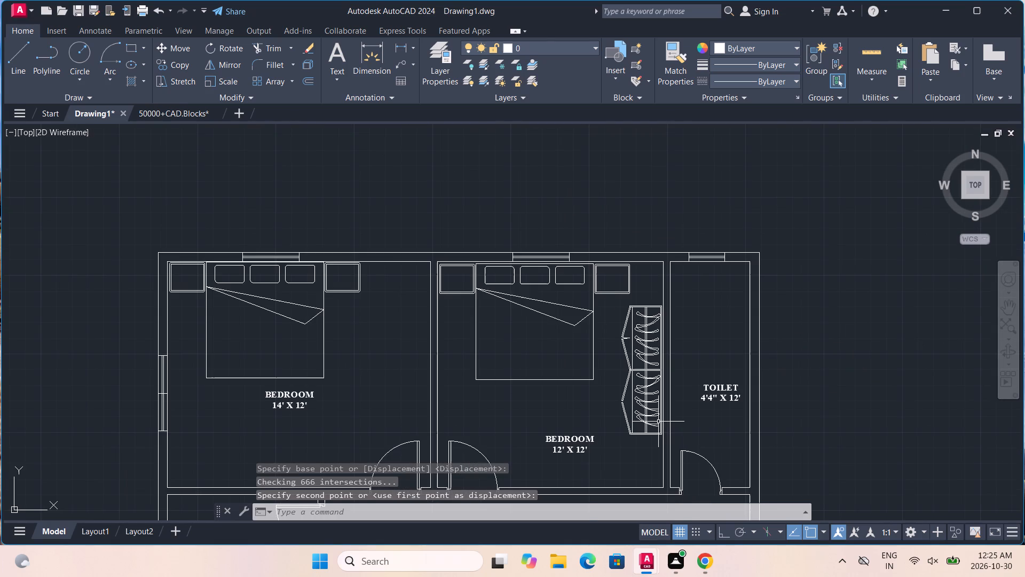
{"action": "scroll", "coordinate": [658, 422], "scroll_direction": "up", "scroll_amount": 2}
{"action": "left_click", "coordinate": [639, 401]}
{"action": "left_click", "coordinate": [642, 395]}
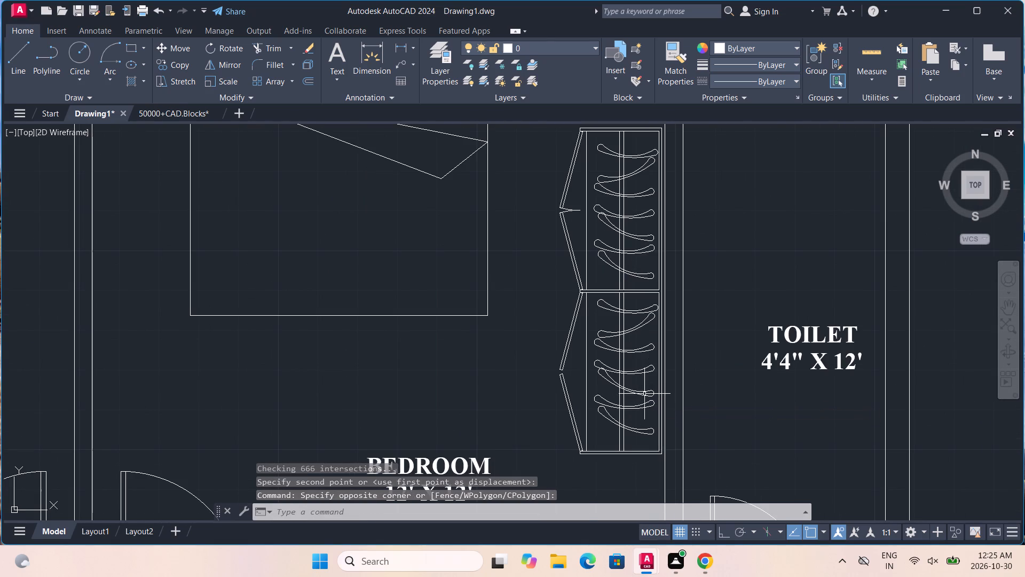
{"action": "left_click", "coordinate": [645, 392]}
{"action": "type", "text": "SC"}
{"action": "key", "text": "Return"}
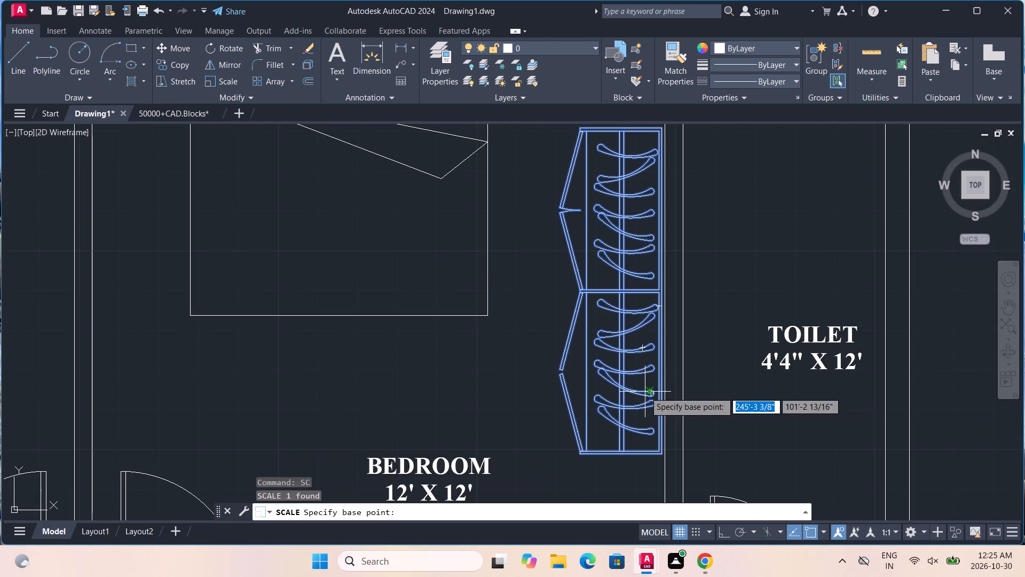
{"action": "middle_click_drag", "start_coordinate": [645, 392], "coordinate": [644, 487]}
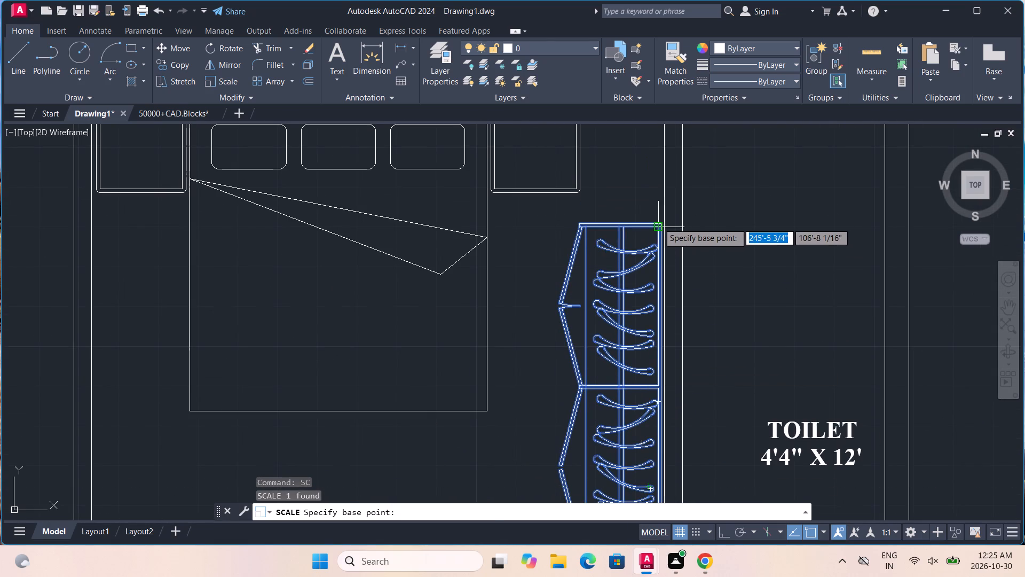
{"action": "left_click", "coordinate": [659, 221]}
{"action": "scroll", "coordinate": [646, 265], "scroll_direction": "down", "scroll_amount": 2}
{"action": "middle_click_drag", "start_coordinate": [646, 265], "coordinate": [646, 264]}
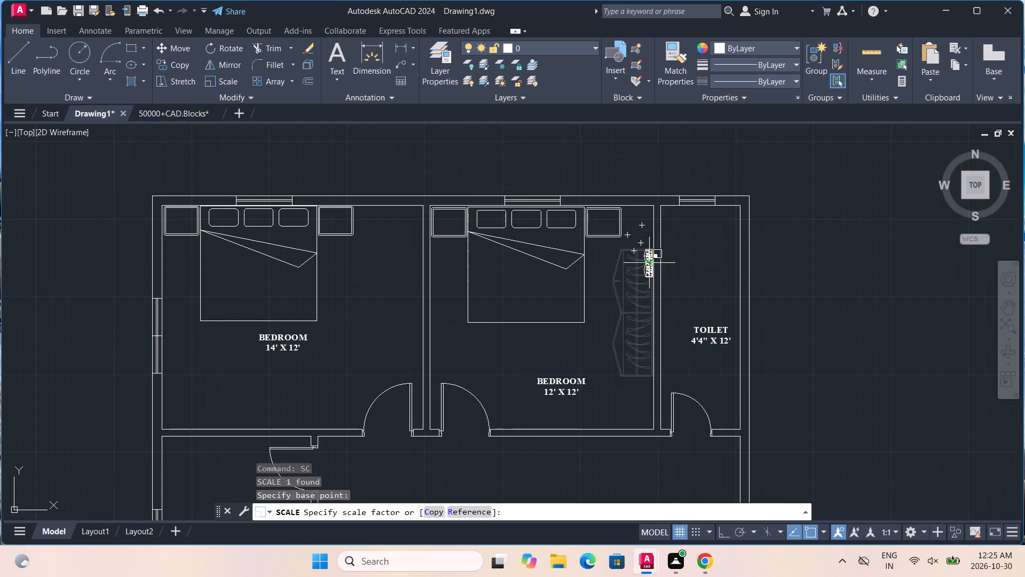
{"action": "middle_click_drag", "start_coordinate": [646, 264], "coordinate": [657, 223]}
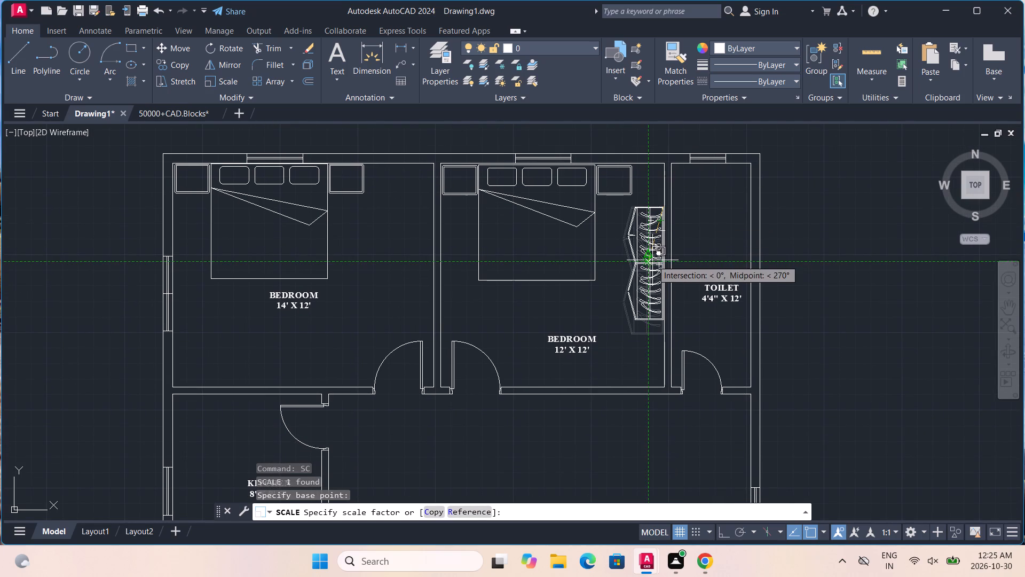
{"action": "left_click", "coordinate": [652, 260]}
Copy the wardrobe straight across with Ortho on into the 14' X 12' bedroom, against its right wall.
{"action": "scroll", "coordinate": [659, 299], "scroll_direction": "up", "scroll_amount": 2}
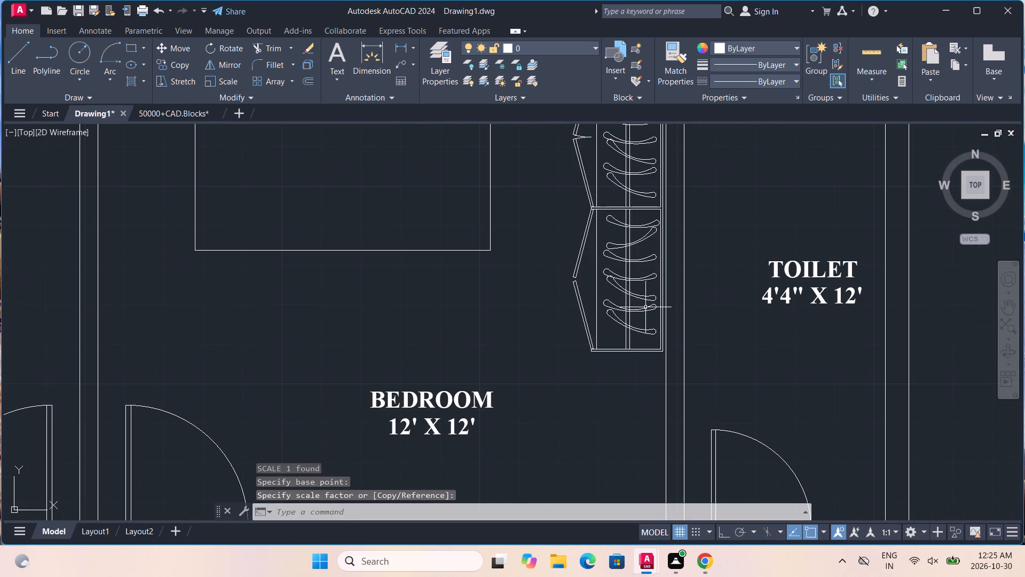
{"action": "left_click", "coordinate": [644, 308]}
{"action": "scroll", "coordinate": [644, 309], "scroll_direction": "down", "scroll_amount": 2}
{"action": "type", "text": "CO"}
{"action": "key", "text": "Return"}
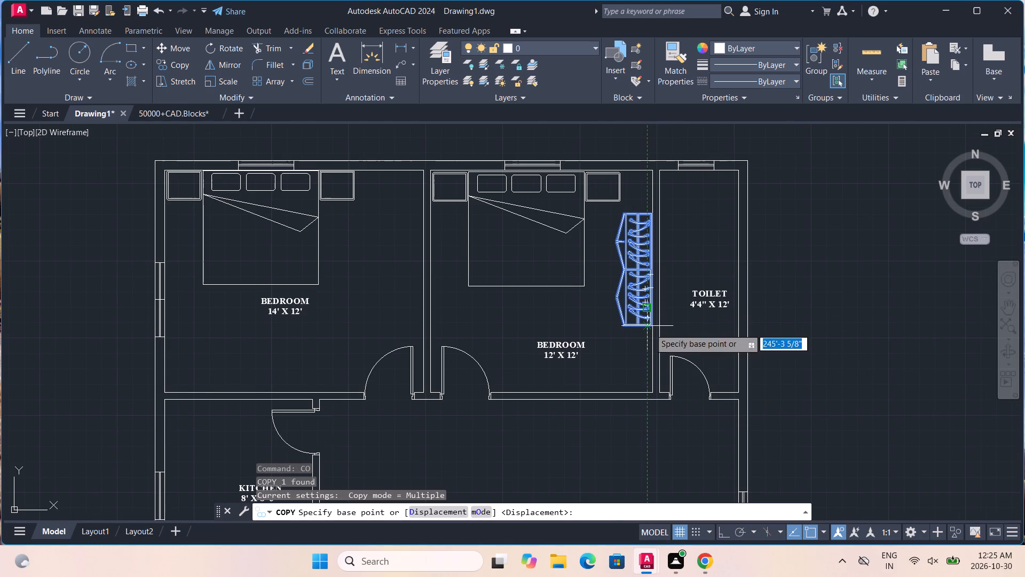
{"action": "left_click", "coordinate": [650, 328]}
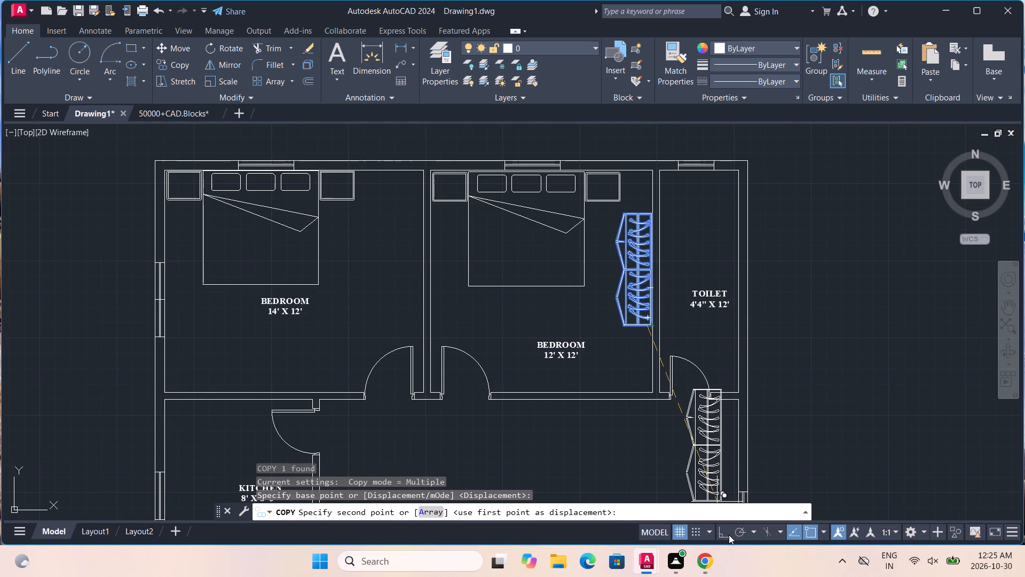
{"action": "left_click", "coordinate": [728, 535]}
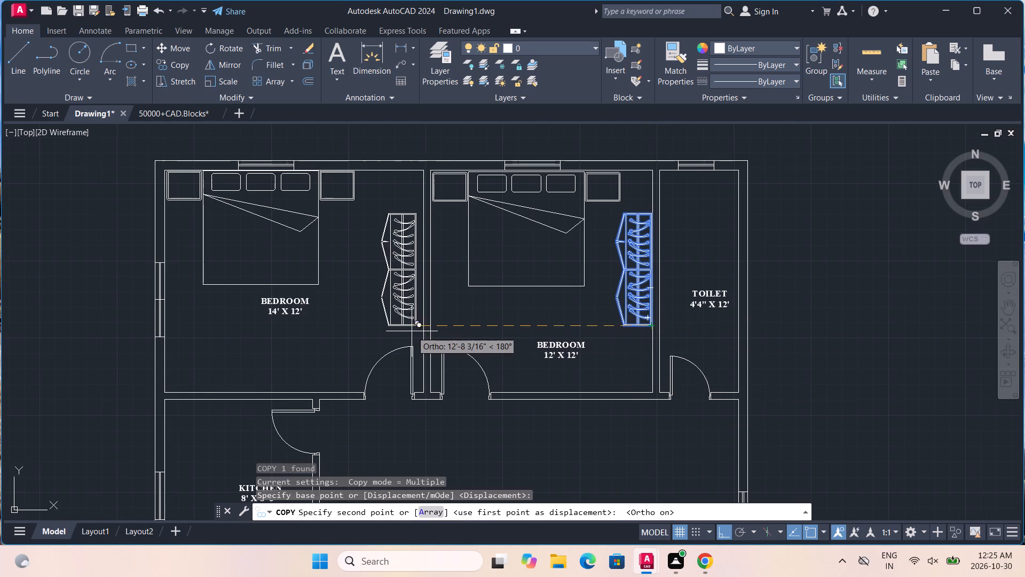
{"action": "scroll", "coordinate": [412, 331], "scroll_direction": "up", "scroll_amount": 4}
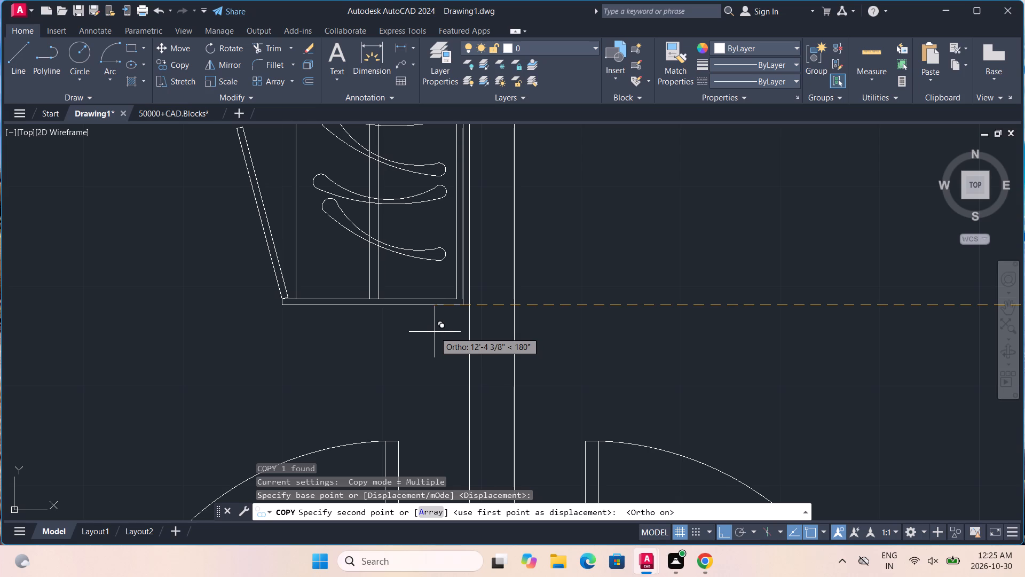
{"action": "left_click", "coordinate": [436, 330]}
{"action": "scroll", "coordinate": [436, 330], "scroll_direction": "down", "scroll_amount": 4}
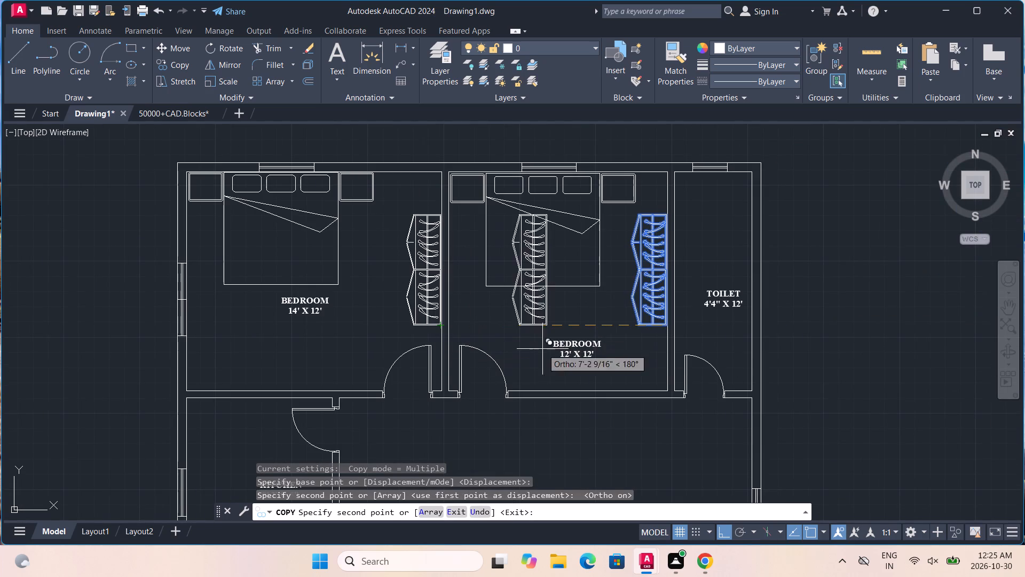
Copy the wardrobe with Ortho off into the 14' X 16'4" bedroom's lower-right corner, beside the sitout wall.
{"action": "middle_click_drag", "start_coordinate": [549, 352], "coordinate": [605, 254]}
{"action": "scroll", "coordinate": [584, 392], "scroll_direction": "down", "scroll_amount": 2}
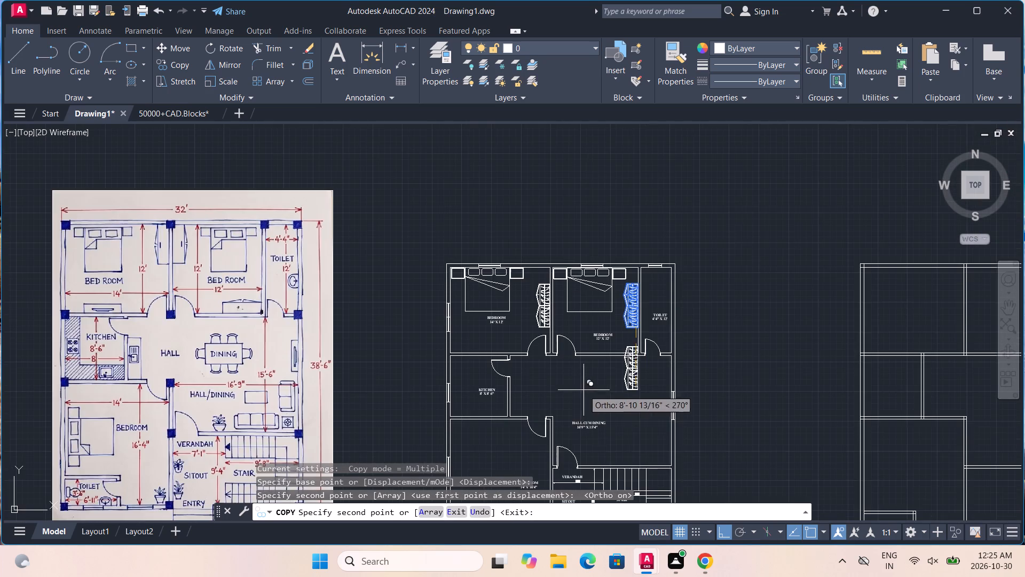
{"action": "middle_click_drag", "start_coordinate": [574, 419], "coordinate": [593, 256]}
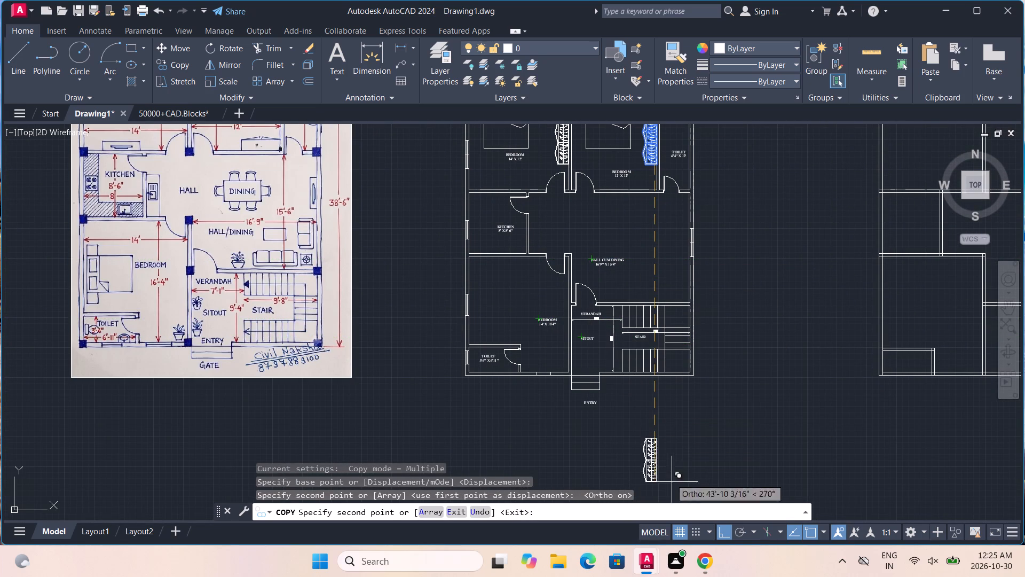
{"action": "left_click", "coordinate": [720, 531]}
{"action": "scroll", "coordinate": [575, 347], "scroll_direction": "up", "scroll_amount": 2}
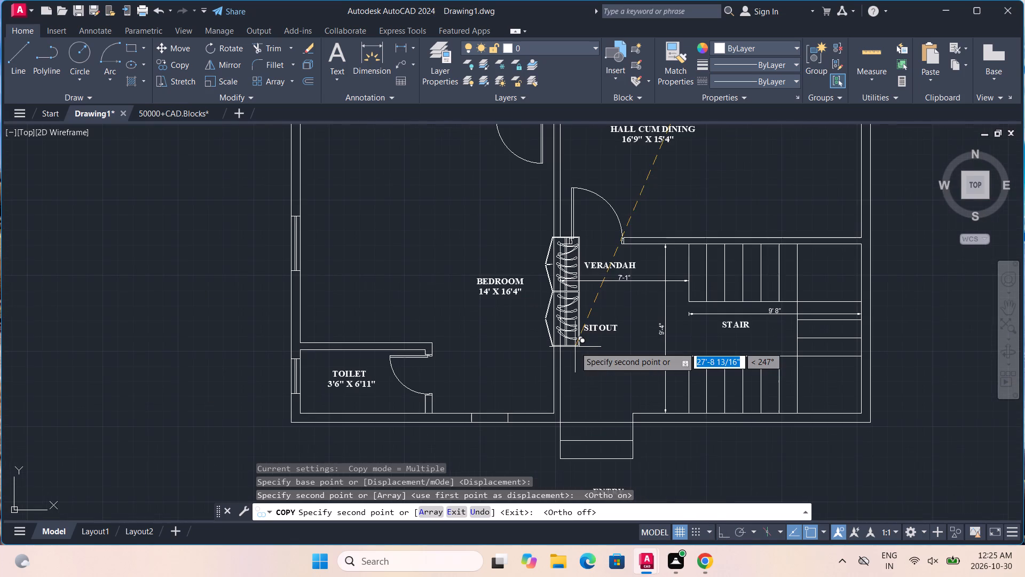
{"action": "middle_click_drag", "start_coordinate": [575, 347], "coordinate": [581, 444]}
{"action": "middle_click_drag", "start_coordinate": [546, 450], "coordinate": [551, 349]}
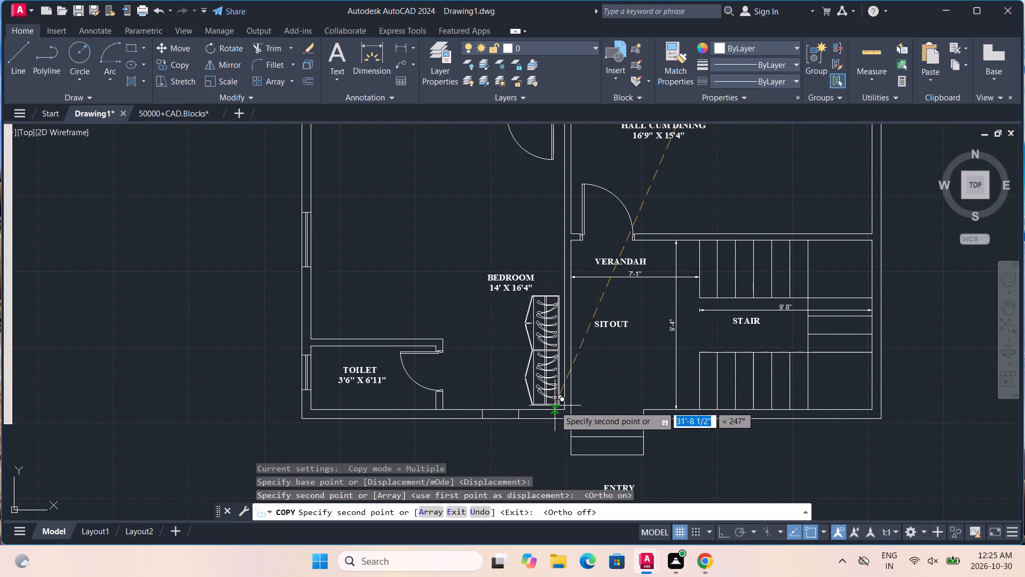
{"action": "left_click", "coordinate": [555, 407]}
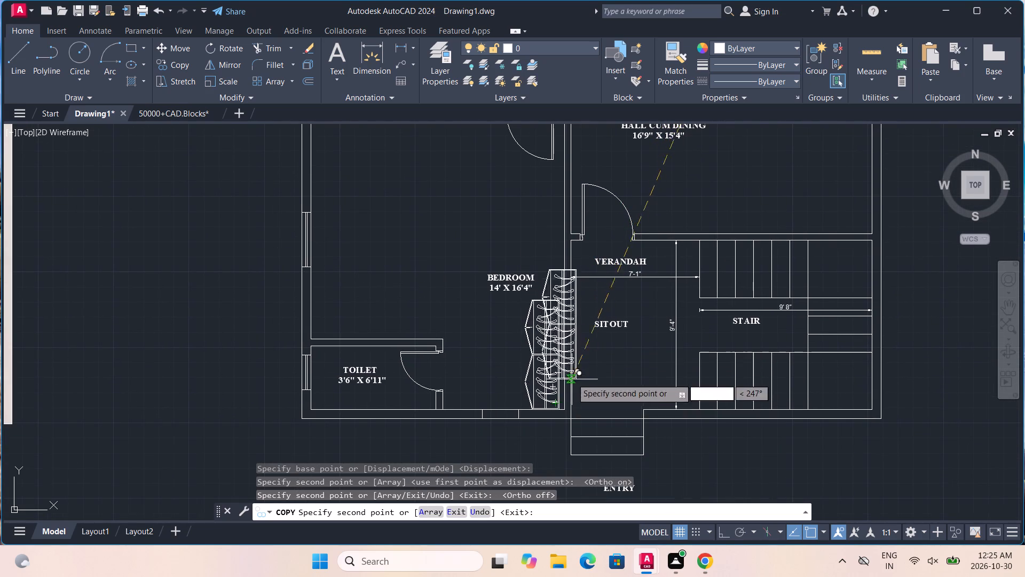
Place a second wardrobe copy in the 14' X 16'4" bedroom directly above the first, and finish copying.
{"action": "scroll", "coordinate": [553, 327], "scroll_direction": "up", "scroll_amount": 2}
{"action": "scroll", "coordinate": [553, 327], "scroll_direction": "down", "scroll_amount": 2}
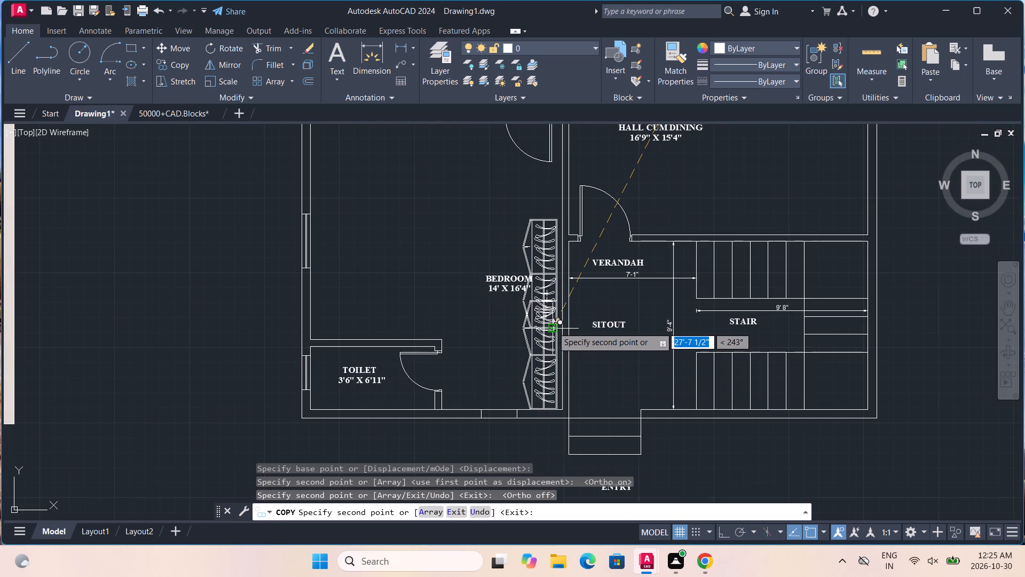
{"action": "scroll", "coordinate": [554, 286], "scroll_direction": "up", "scroll_amount": 3}
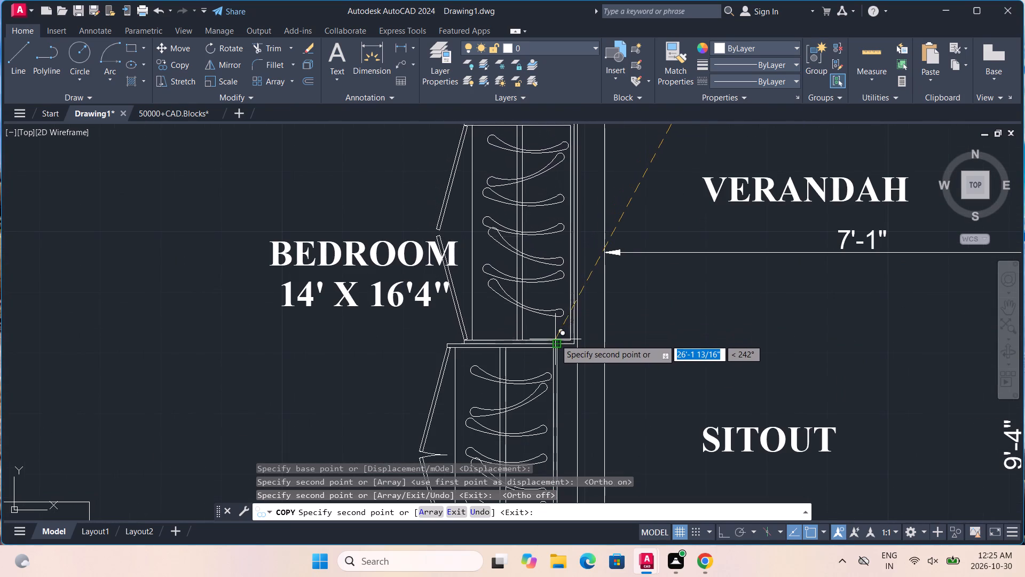
{"action": "left_click", "coordinate": [555, 339]}
{"action": "scroll", "coordinate": [555, 339], "scroll_direction": "down", "scroll_amount": 2}
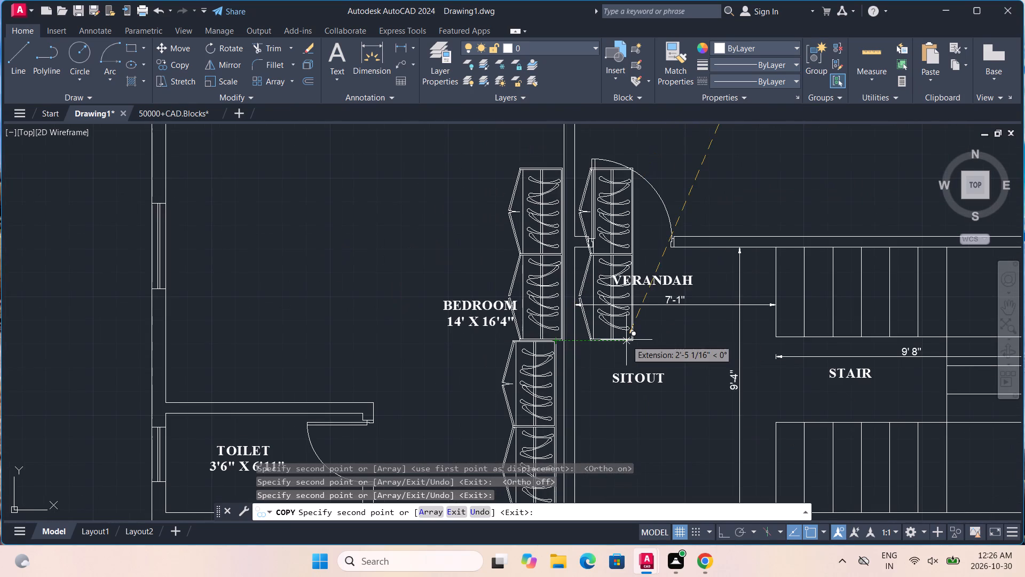
{"action": "key", "text": "Escape"}
{"action": "key", "text": "Escape"}
Move the 14' X 16'4" bedroom's lower wardrobe right, up against the sitout wall.
{"action": "middle_click_drag", "start_coordinate": [603, 363], "coordinate": [622, 247]}
{"action": "scroll", "coordinate": [612, 266], "scroll_direction": "down", "scroll_amount": 2}
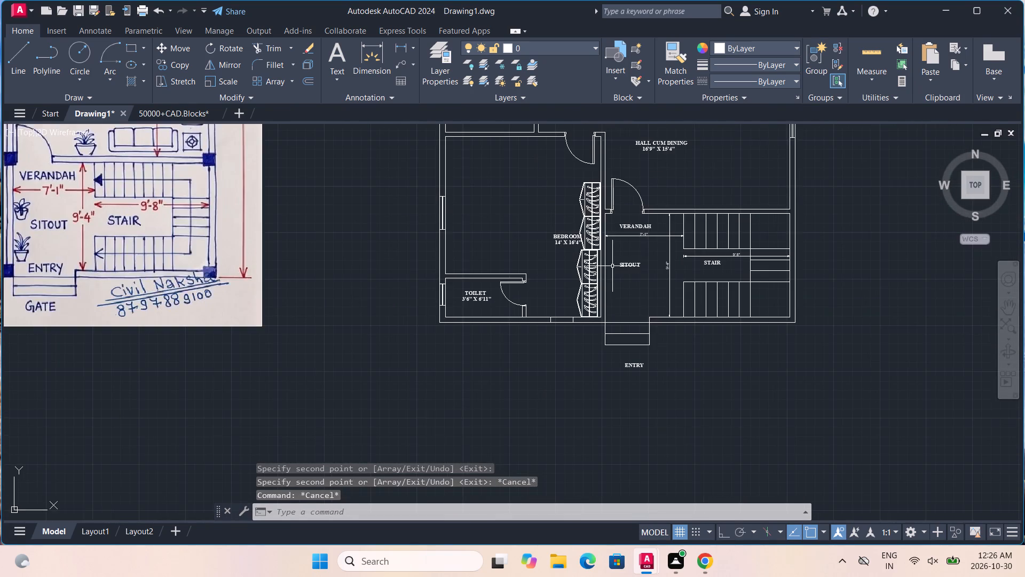
{"action": "scroll", "coordinate": [607, 287], "scroll_direction": "up", "scroll_amount": 3}
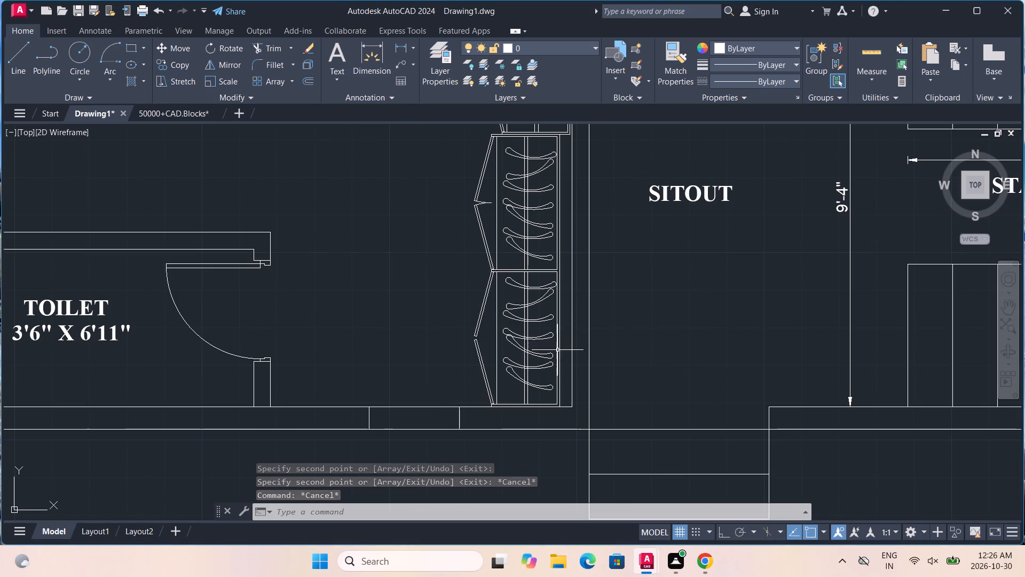
{"action": "left_click", "coordinate": [558, 348]}
{"action": "key", "text": "m"}
{"action": "key", "text": "Return"}
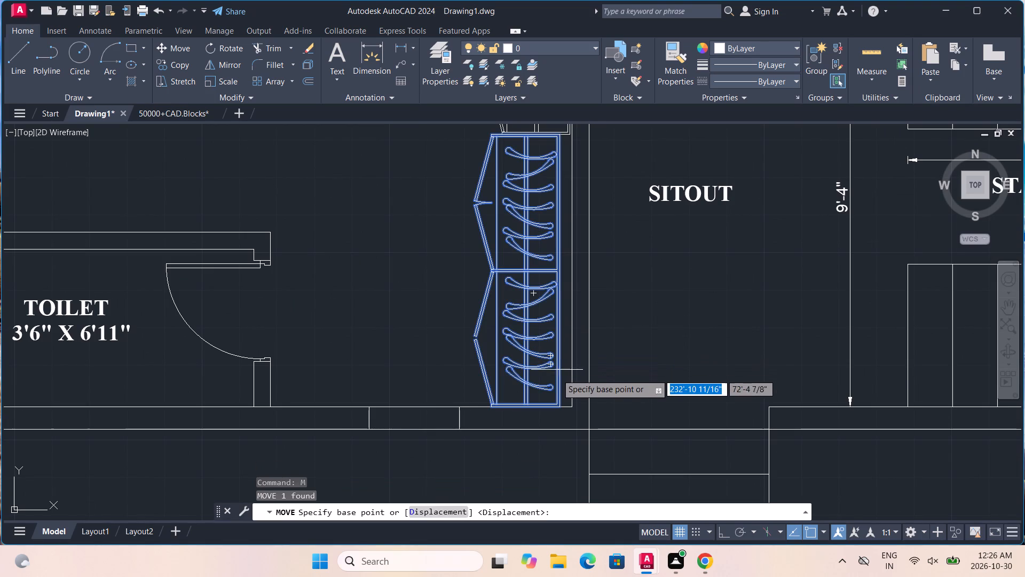
{"action": "left_click", "coordinate": [558, 400]}
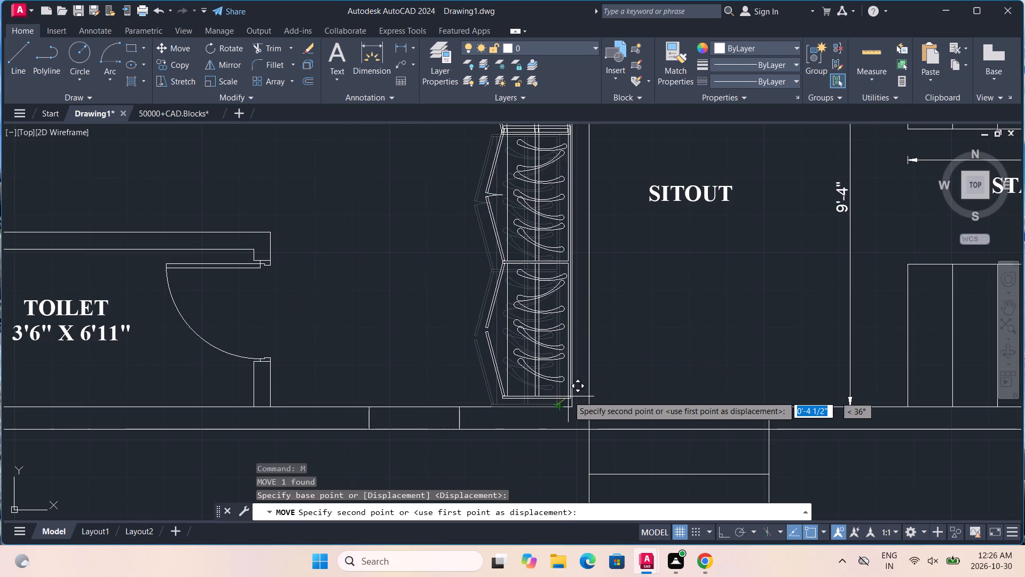
{"action": "left_click", "coordinate": [566, 402]}
{"action": "middle_click_drag", "start_coordinate": [625, 317], "coordinate": [627, 319]}
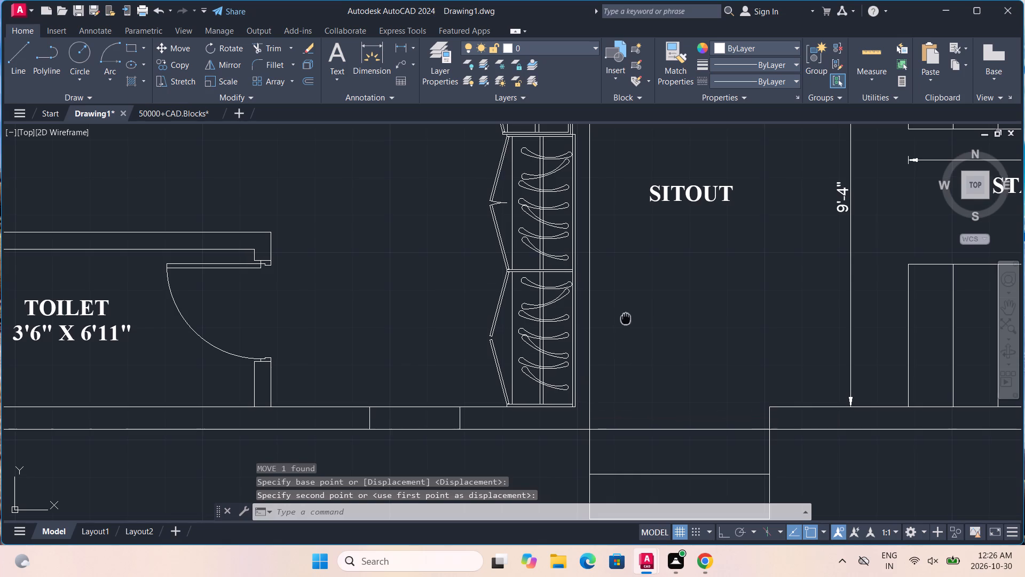
Move the 14' X 16'4" bedroom's upper wardrobe slightly right onto the wall face shared with the verandah.
{"action": "middle_click_drag", "start_coordinate": [627, 319], "coordinate": [613, 417]}
{"action": "scroll", "coordinate": [551, 269], "scroll_direction": "up", "scroll_amount": 1}
{"action": "middle_click_drag", "start_coordinate": [573, 248], "coordinate": [570, 332]}
{"action": "scroll", "coordinate": [566, 321], "scroll_direction": "up", "scroll_amount": 1}
{"action": "scroll", "coordinate": [566, 321], "scroll_direction": "down", "scroll_amount": 2}
{"action": "scroll", "coordinate": [566, 321], "scroll_direction": "up", "scroll_amount": 3}
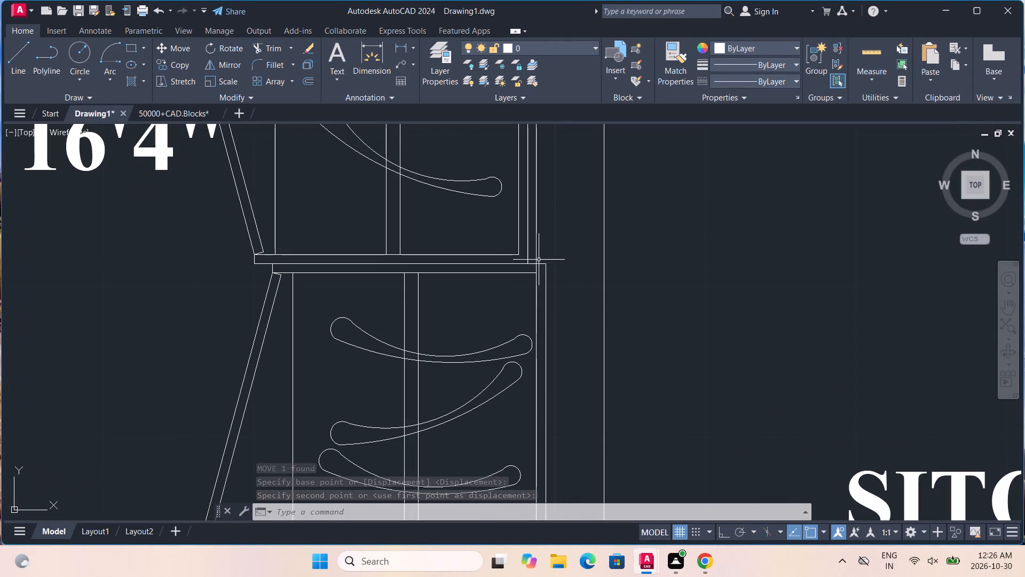
{"action": "left_click", "coordinate": [529, 259]}
{"action": "key", "text": "m"}
{"action": "key", "text": "Return"}
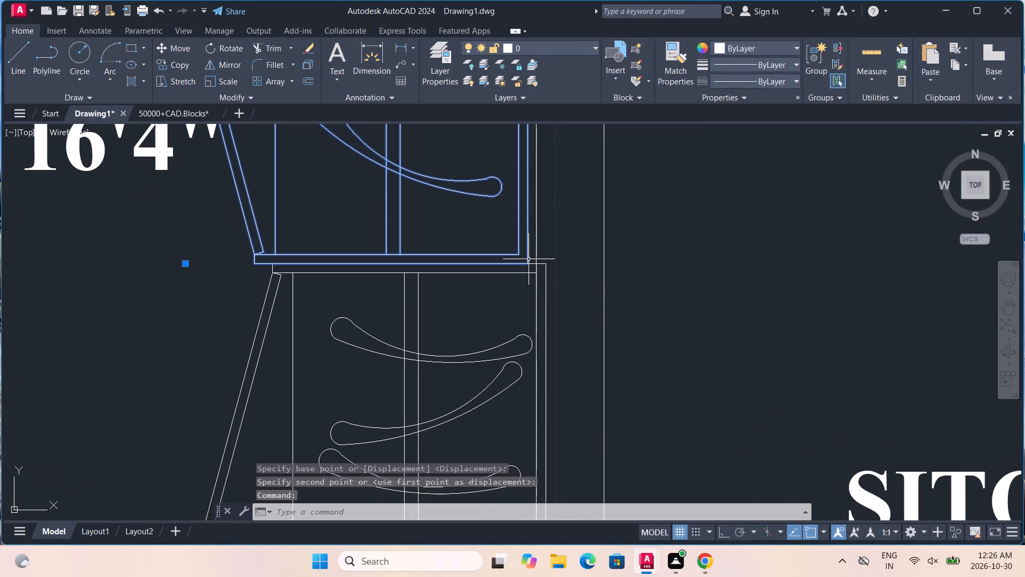
{"action": "left_click", "coordinate": [529, 259]}
{"action": "left_click", "coordinate": [535, 261]}
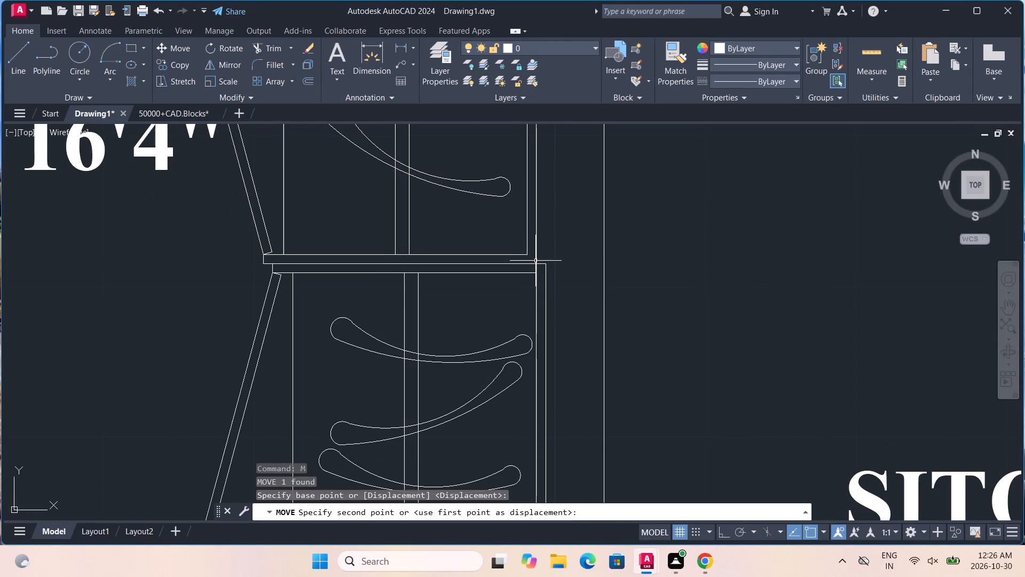
{"action": "scroll", "coordinate": [535, 262], "scroll_direction": "down", "scroll_amount": 1}
{"action": "key", "text": "Escape"}
Move the lower wardrobe so its upper-right corner meets the upper wardrobe's lower-right corner.
{"action": "scroll", "coordinate": [536, 280], "scroll_direction": "up", "scroll_amount": 2}
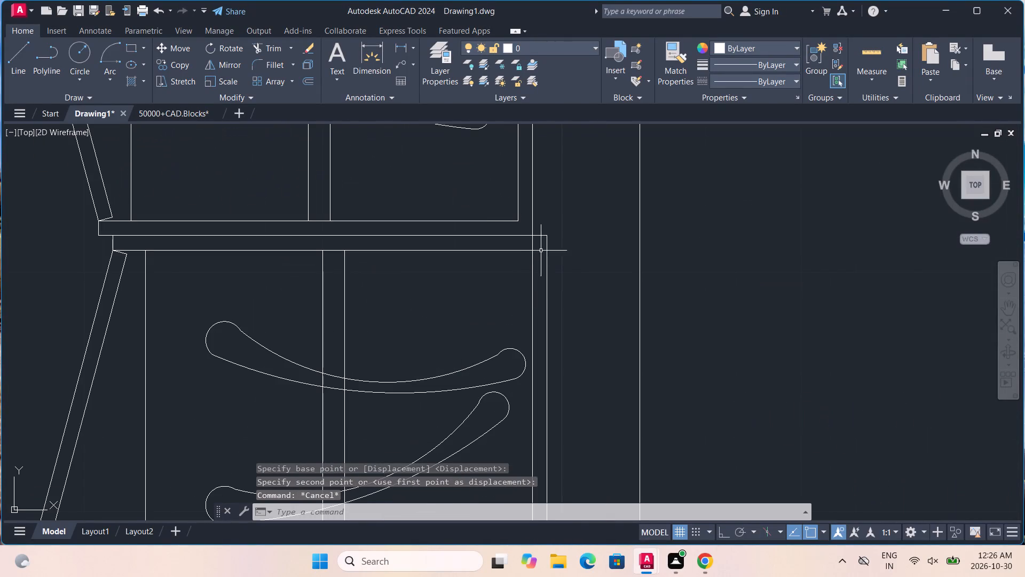
{"action": "left_click", "coordinate": [546, 235]}
{"action": "key", "text": "m"}
{"action": "key", "text": "Return"}
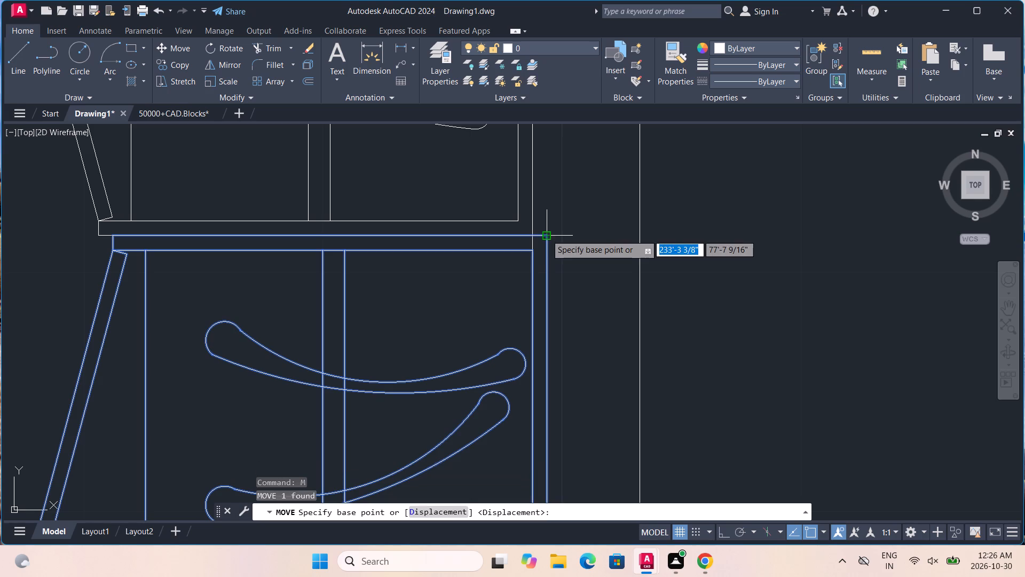
{"action": "left_click", "coordinate": [546, 235]}
{"action": "left_click", "coordinate": [528, 234]}
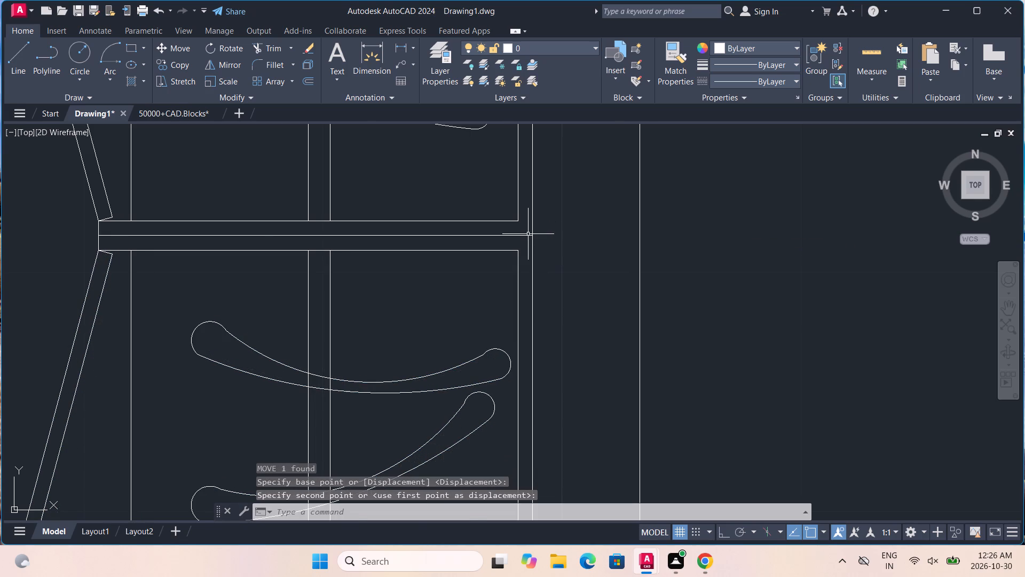
{"action": "scroll", "coordinate": [528, 234], "scroll_direction": "down", "scroll_amount": 1}
{"action": "key", "text": "Escape"}
Move the BEDROOM 14' X 16'4" label up into the clear space above the wardrobes, below the bedroom door.
{"action": "scroll", "coordinate": [571, 269], "scroll_direction": "down", "scroll_amount": 4}
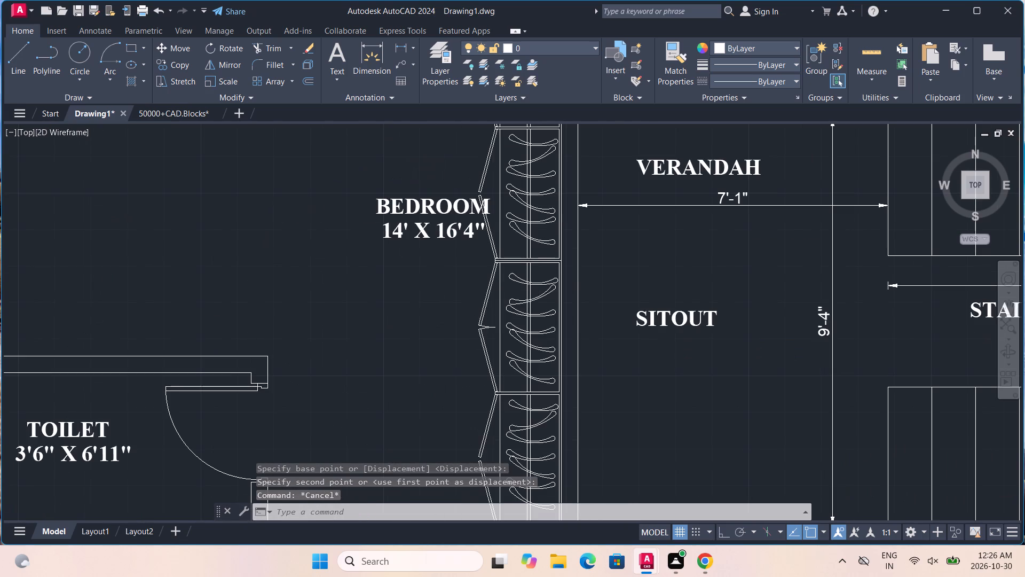
{"action": "scroll", "coordinate": [574, 271], "scroll_direction": "down", "scroll_amount": 2}
{"action": "middle_click_drag", "start_coordinate": [652, 225], "coordinate": [653, 231]}
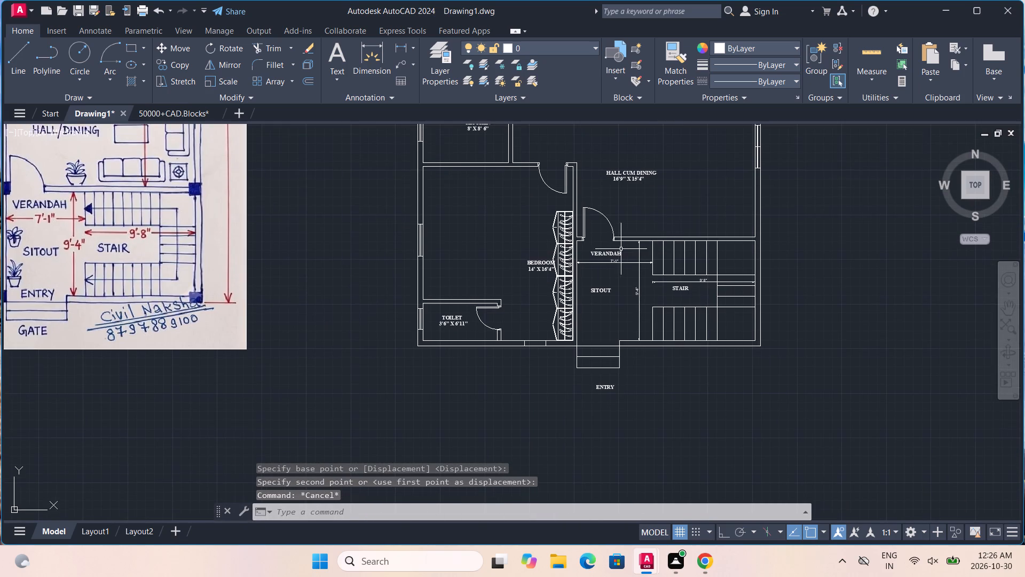
{"action": "scroll", "coordinate": [619, 250], "scroll_direction": "up", "scroll_amount": 2}
{"action": "left_click", "coordinate": [420, 287]}
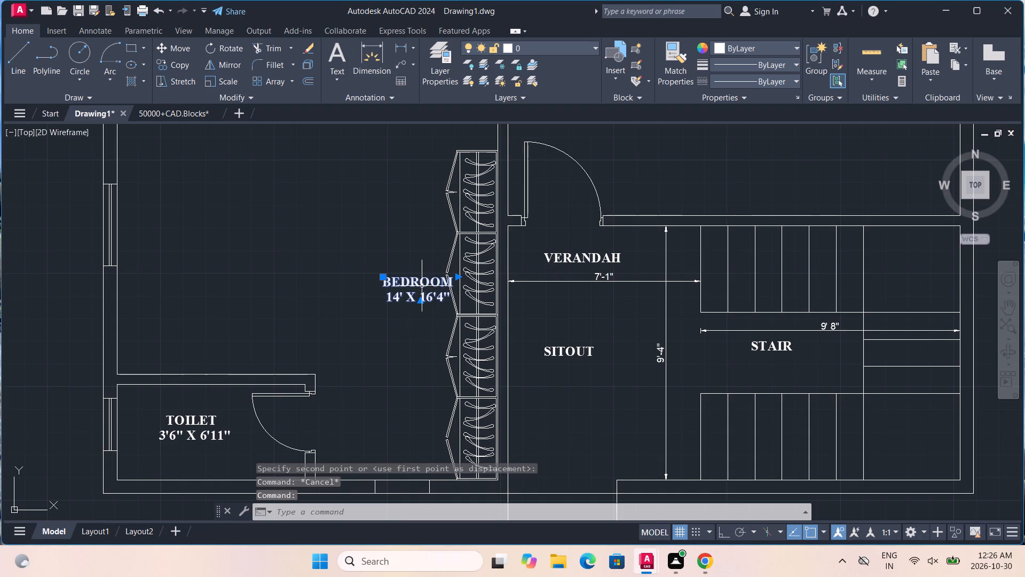
{"action": "key", "text": "m"}
{"action": "key", "text": "Return"}
{"action": "left_click", "coordinate": [422, 284]}
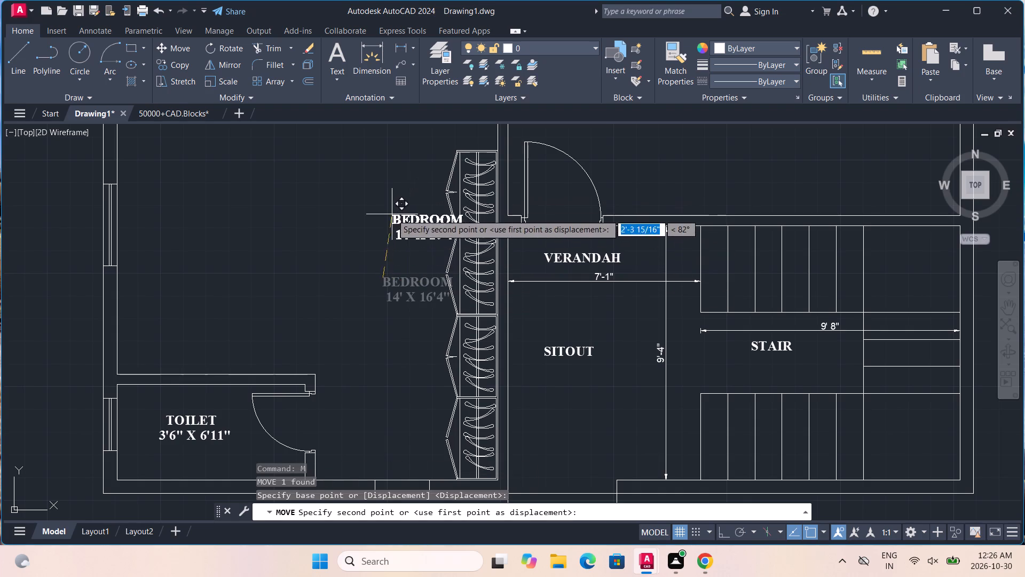
{"action": "middle_click_drag", "start_coordinate": [404, 233], "coordinate": [444, 338]}
{"action": "left_click", "coordinate": [409, 229]}
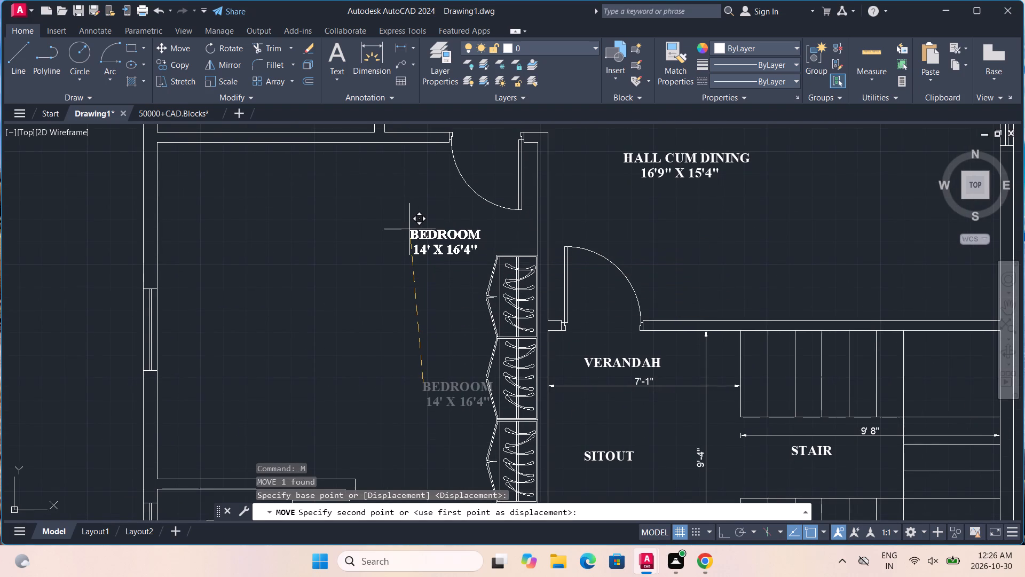
{"action": "scroll", "coordinate": [471, 297], "scroll_direction": "down", "scroll_amount": 2}
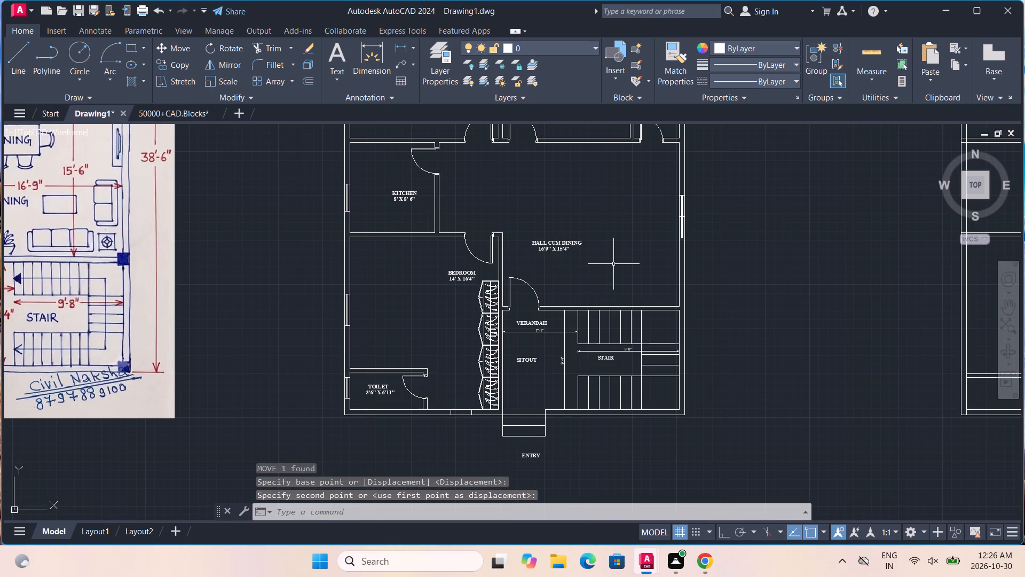
{"action": "key", "text": "Escape"}
{"action": "key", "text": "Escape"}
{"action": "key", "text": "Escape"}
{"action": "key", "text": "Escape"}
{"action": "key", "text": "Escape"}
{"action": "key", "text": "Escape"}
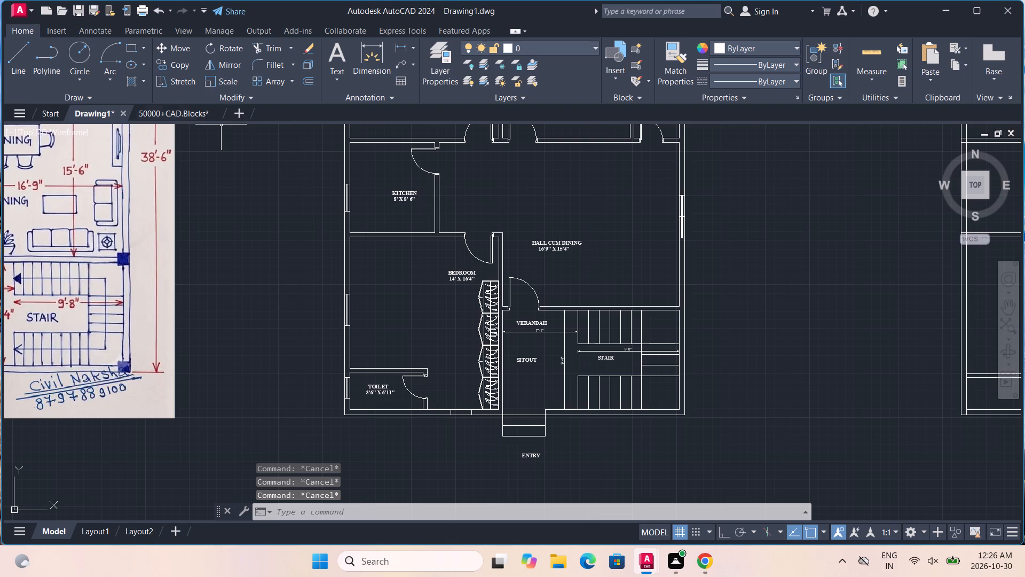
Switch to the 50000+CAD.Blocks drawing and bring up its wardrobe plan blocks.
{"action": "middle_click_drag", "start_coordinate": [514, 329], "coordinate": [486, 434]}
{"action": "scroll", "coordinate": [486, 434], "scroll_direction": "down", "scroll_amount": 1}
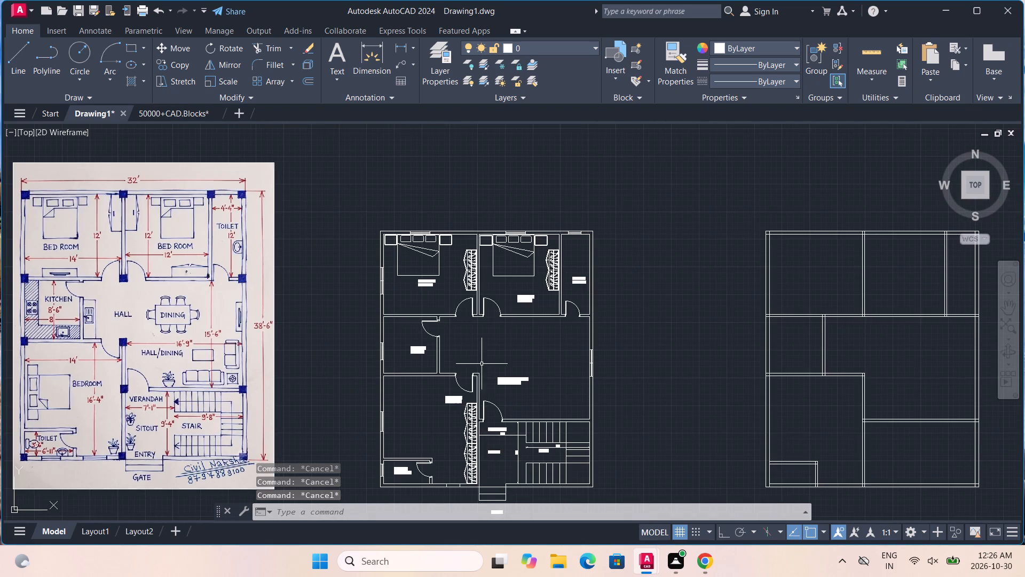
{"action": "scroll", "coordinate": [445, 331], "scroll_direction": "up", "scroll_amount": 1}
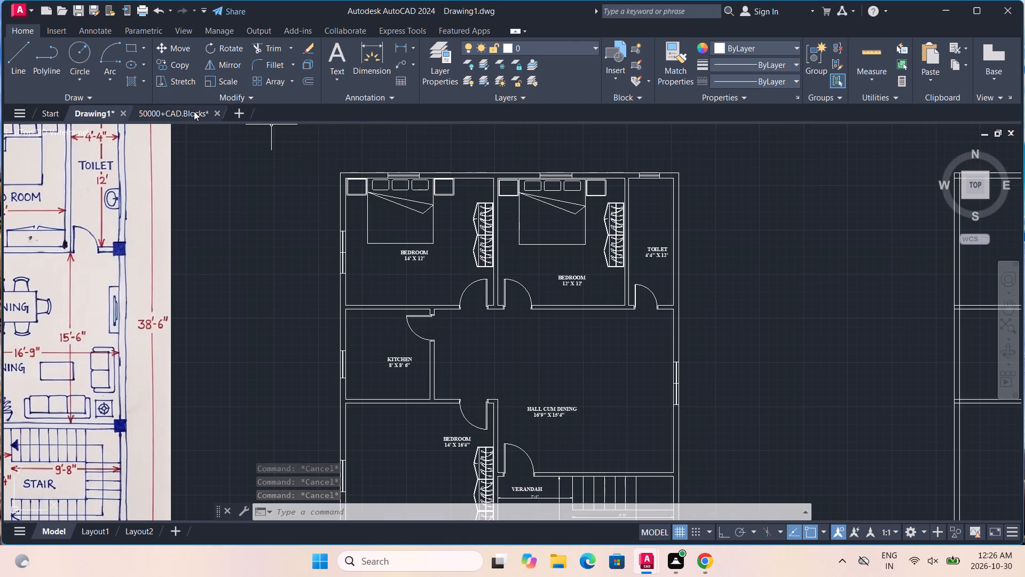
{"action": "left_click", "coordinate": [194, 111]}
{"action": "scroll", "coordinate": [577, 279], "scroll_direction": "down", "scroll_amount": 1}
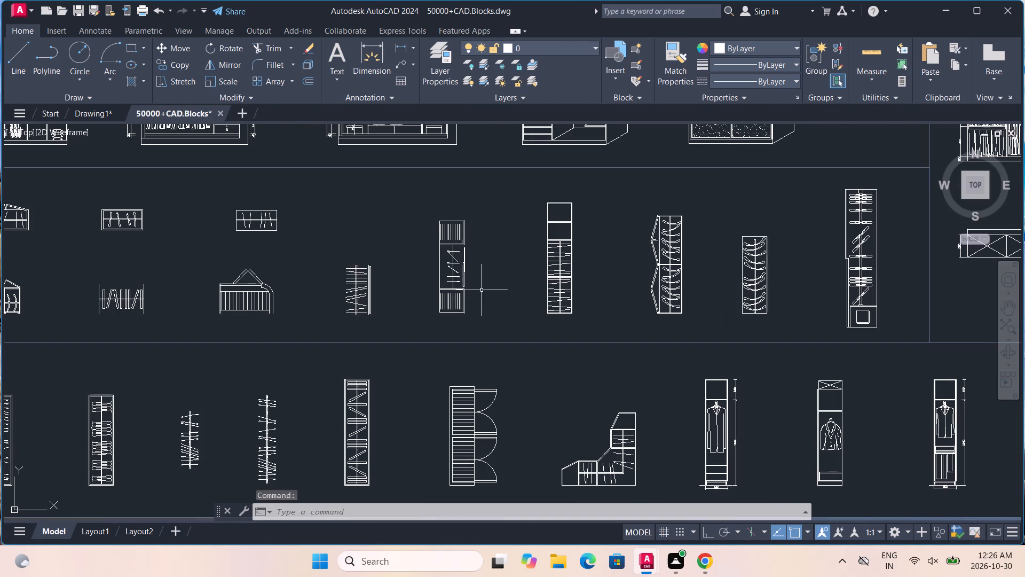
{"action": "middle_click_drag", "start_coordinate": [488, 310], "coordinate": [508, 270]}
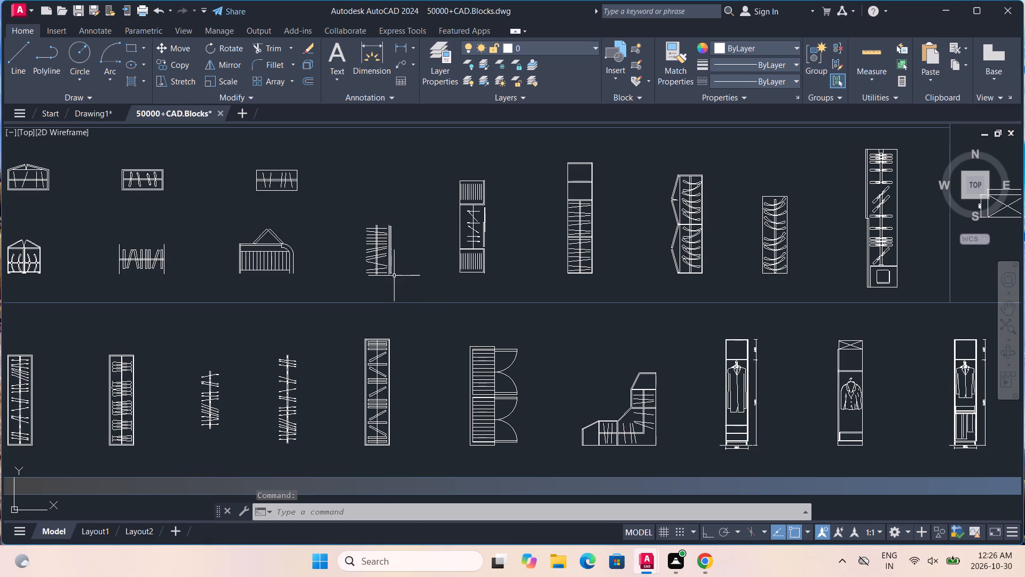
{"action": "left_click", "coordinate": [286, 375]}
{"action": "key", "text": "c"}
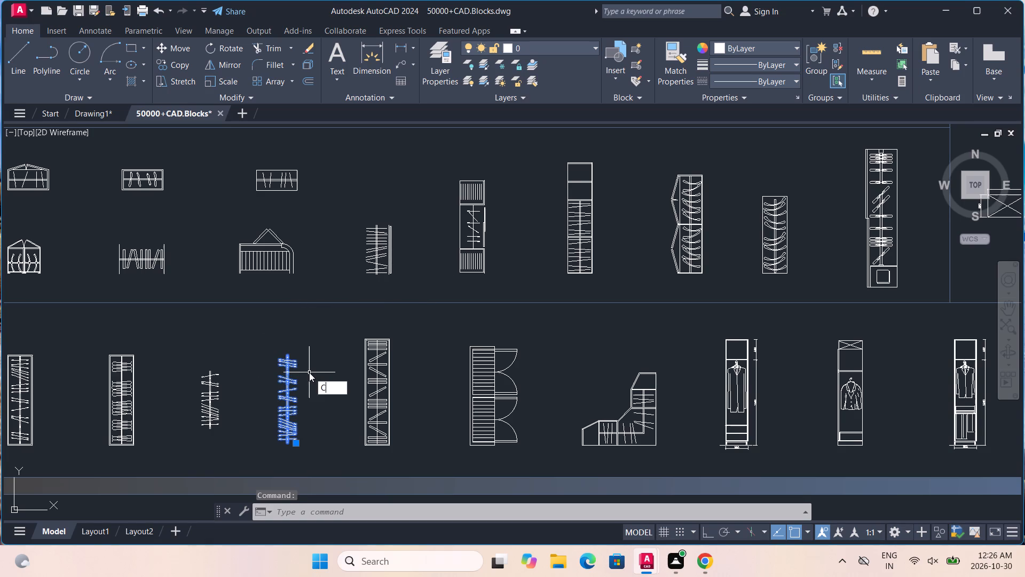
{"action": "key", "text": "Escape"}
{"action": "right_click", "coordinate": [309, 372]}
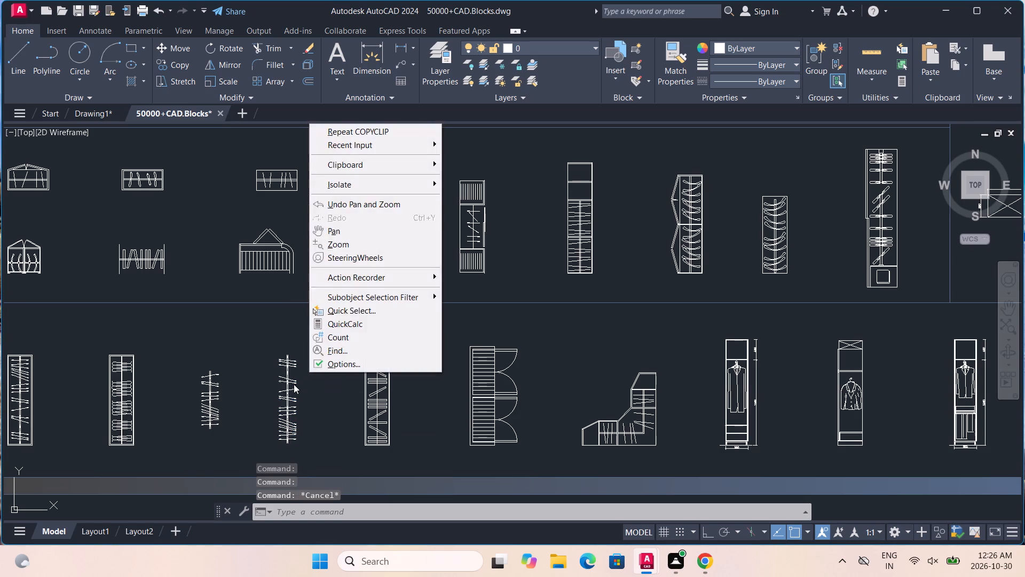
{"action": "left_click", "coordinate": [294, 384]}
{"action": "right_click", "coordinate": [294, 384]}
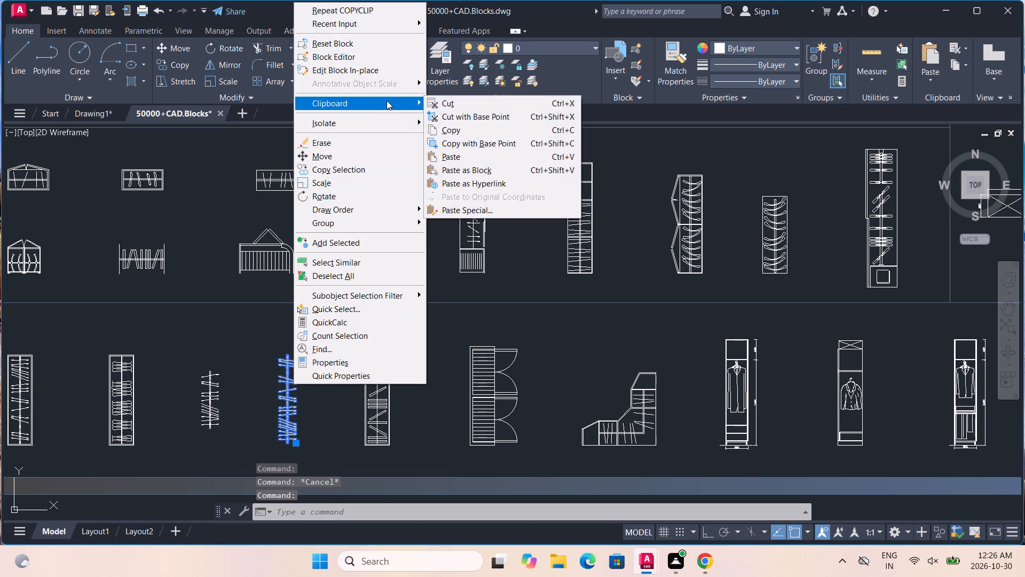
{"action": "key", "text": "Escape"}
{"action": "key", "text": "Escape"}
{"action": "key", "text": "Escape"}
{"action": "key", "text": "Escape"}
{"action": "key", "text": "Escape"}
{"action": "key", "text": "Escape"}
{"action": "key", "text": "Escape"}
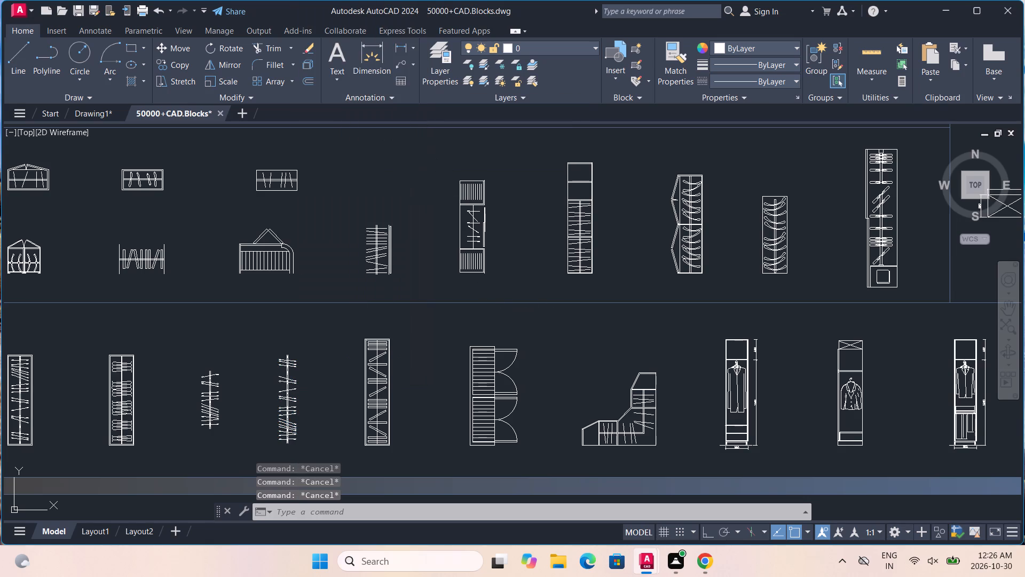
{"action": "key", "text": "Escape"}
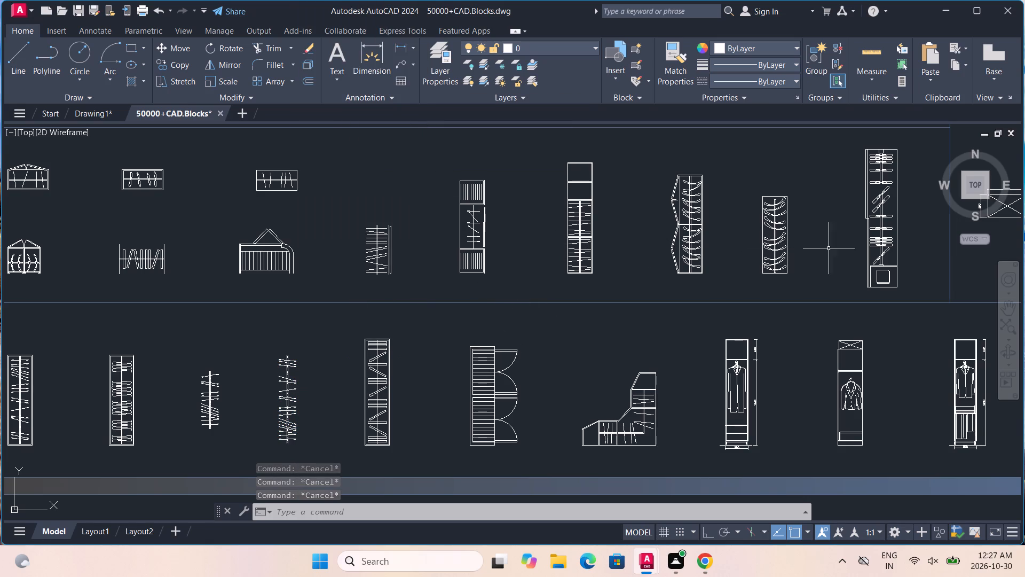
Copy the tall upright wardrobe plan block with a square compartment at its base to the clipboard.
{"action": "left_click", "coordinate": [884, 234]}
{"action": "left_click", "coordinate": [886, 224]}
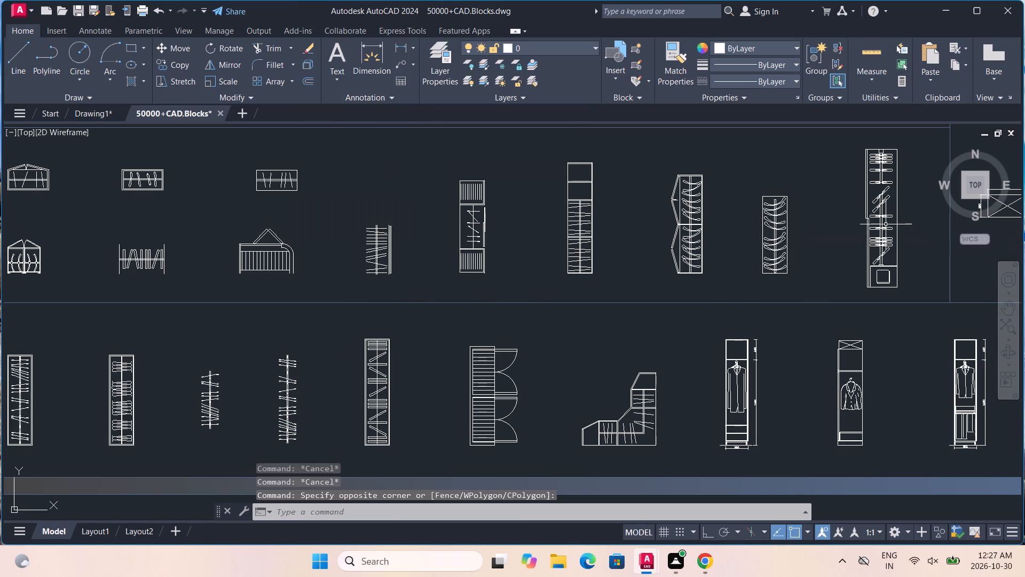
{"action": "left_click_drag", "start_coordinate": [886, 224], "coordinate": [885, 229]}
{"action": "left_click", "coordinate": [883, 234]}
{"action": "right_click", "coordinate": [883, 234]}
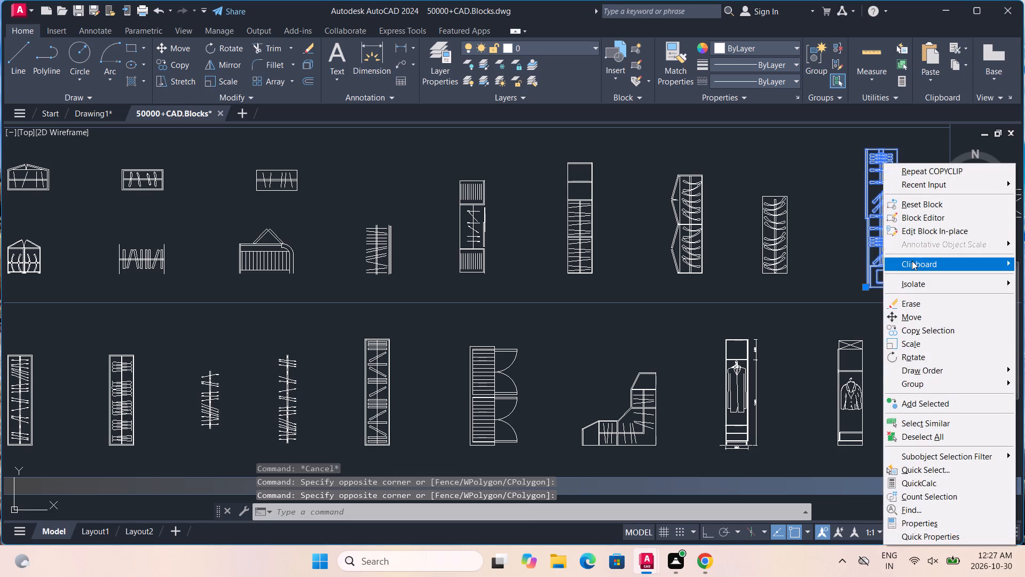
{"action": "left_click", "coordinate": [913, 263]}
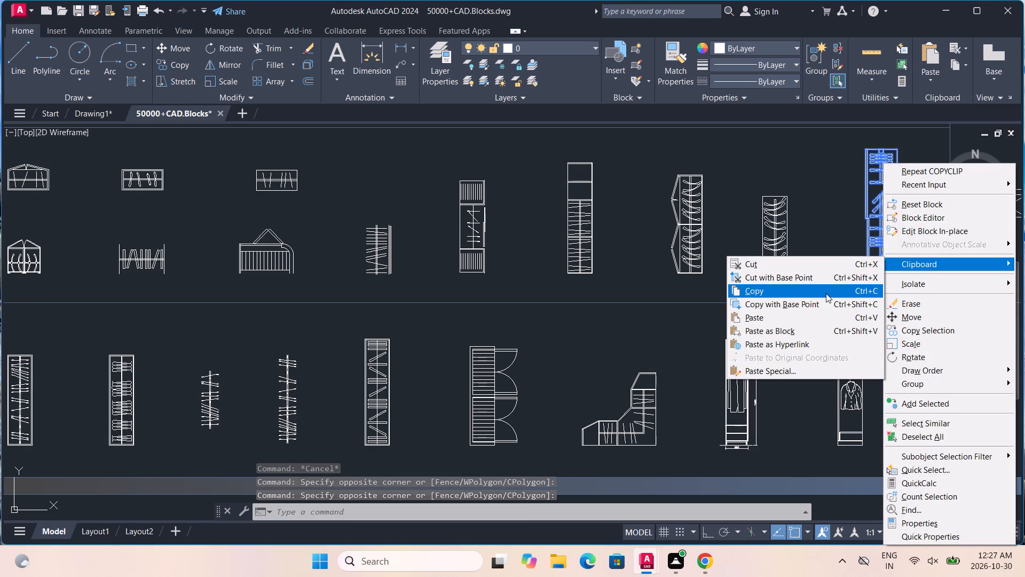
{"action": "left_click", "coordinate": [826, 293]}
Switch to Drawing1 and paste the copied wardrobe block just above the floor plans.
{"action": "left_click", "coordinate": [93, 119]}
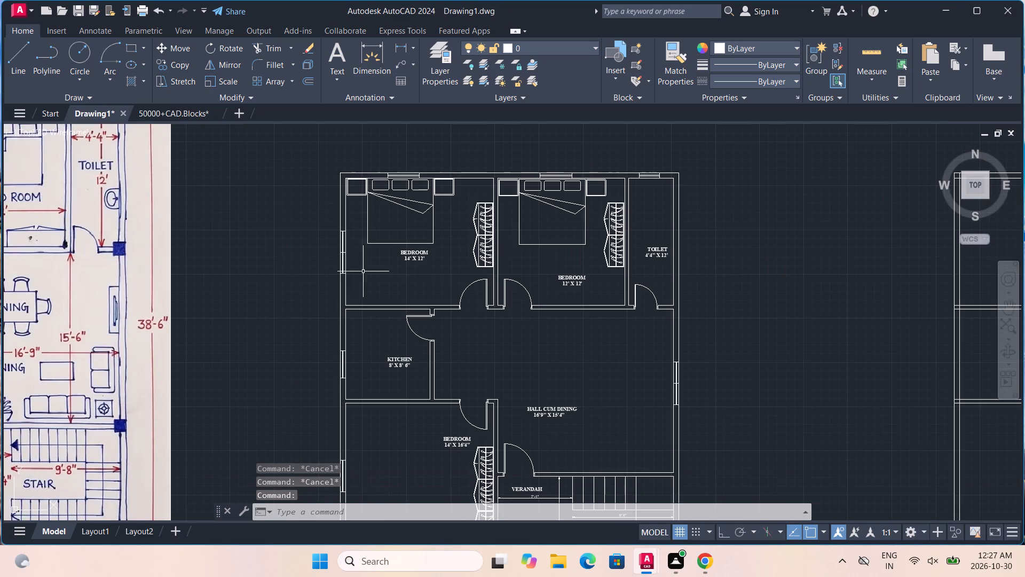
{"action": "scroll", "coordinate": [438, 278], "scroll_direction": "down", "scroll_amount": 1}
{"action": "right_click", "coordinate": [657, 276]}
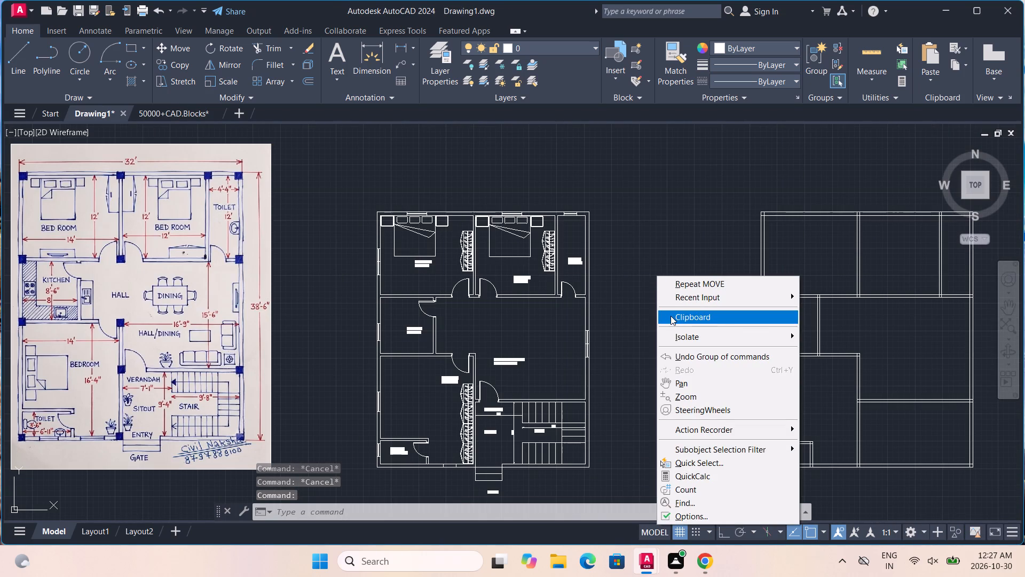
{"action": "left_click", "coordinate": [671, 316]}
{"action": "left_click", "coordinate": [725, 321]}
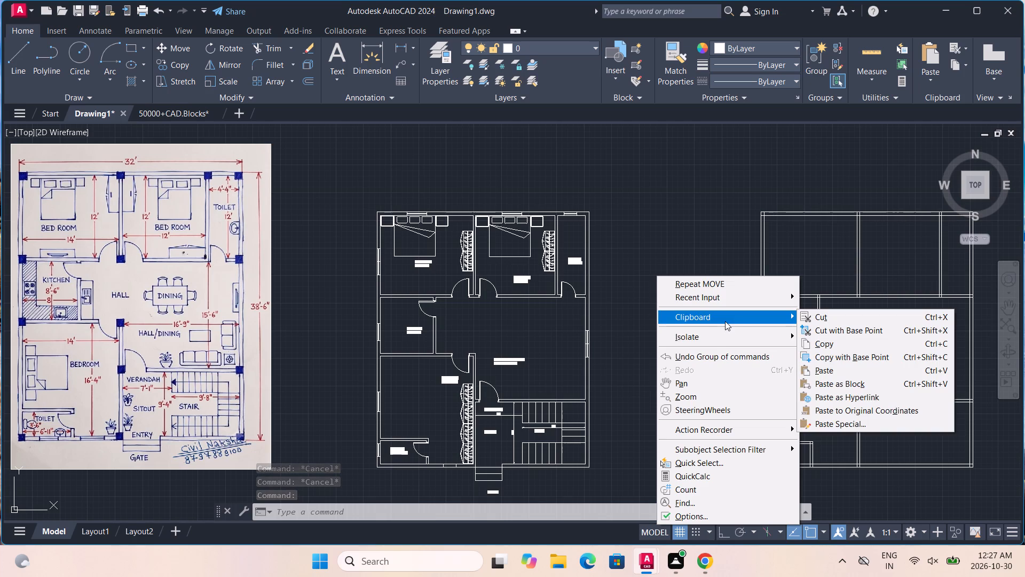
{"action": "left_click", "coordinate": [815, 371]}
{"action": "scroll", "coordinate": [578, 316], "scroll_direction": "down", "scroll_amount": 3}
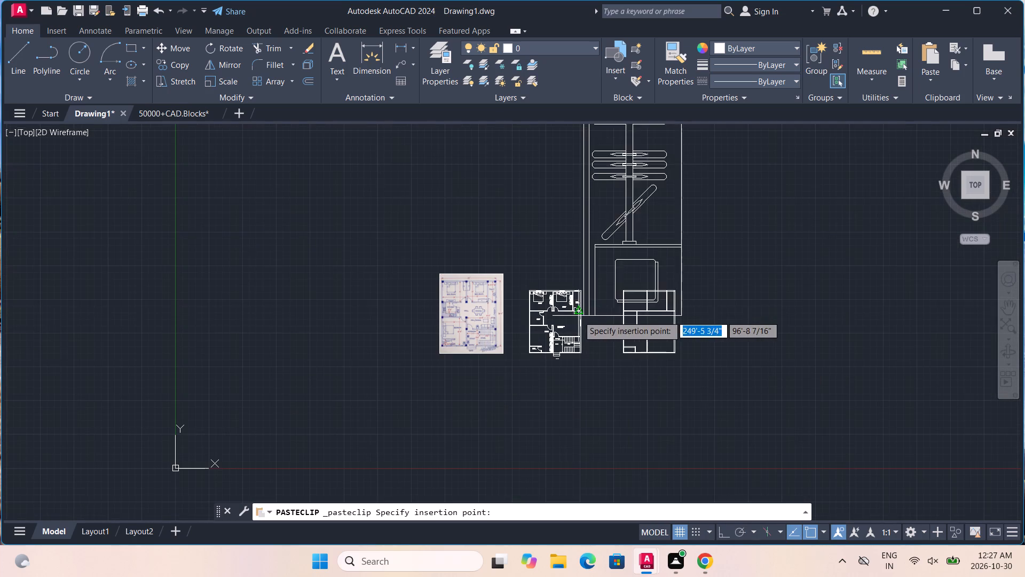
{"action": "left_click", "coordinate": [589, 284]}
Scale the pasted wardrobe down about its lower-left corner to roughly furniture size for the bedrooms.
{"action": "left_click", "coordinate": [595, 278]}
{"action": "type", "text": "SC"}
{"action": "key", "text": "Return"}
{"action": "left_click", "coordinate": [595, 278]}
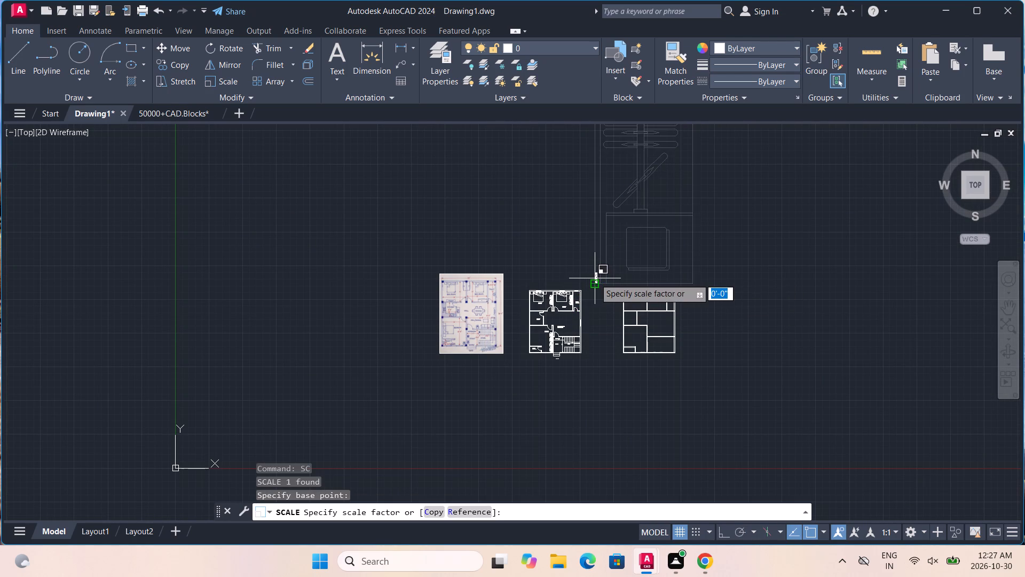
{"action": "scroll", "coordinate": [595, 276], "scroll_direction": "up", "scroll_amount": 4}
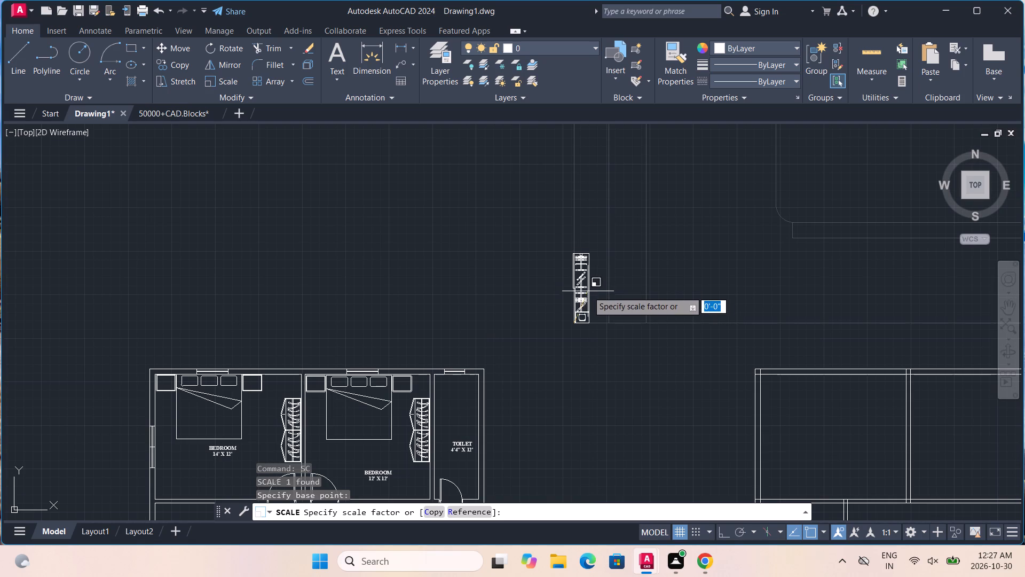
{"action": "left_click", "coordinate": [587, 305]}
Move the scaled wardrobe by its lower-left corner into the 12' X 12' bedroom, below the bed.
{"action": "left_click", "coordinate": [582, 309]}
{"action": "key", "text": "m"}
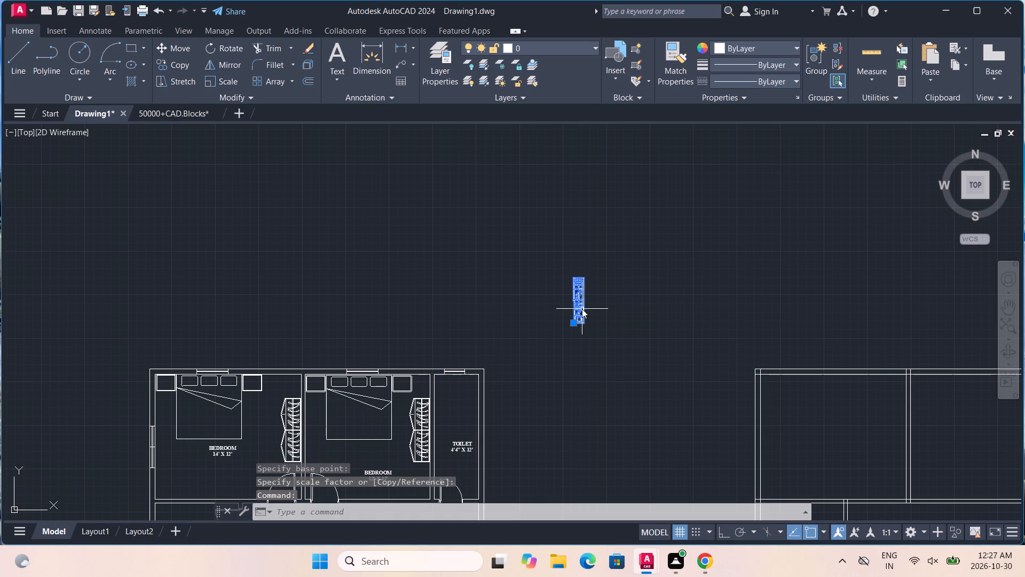
{"action": "key", "text": "Return"}
{"action": "scroll", "coordinate": [584, 310], "scroll_direction": "up", "scroll_amount": 2}
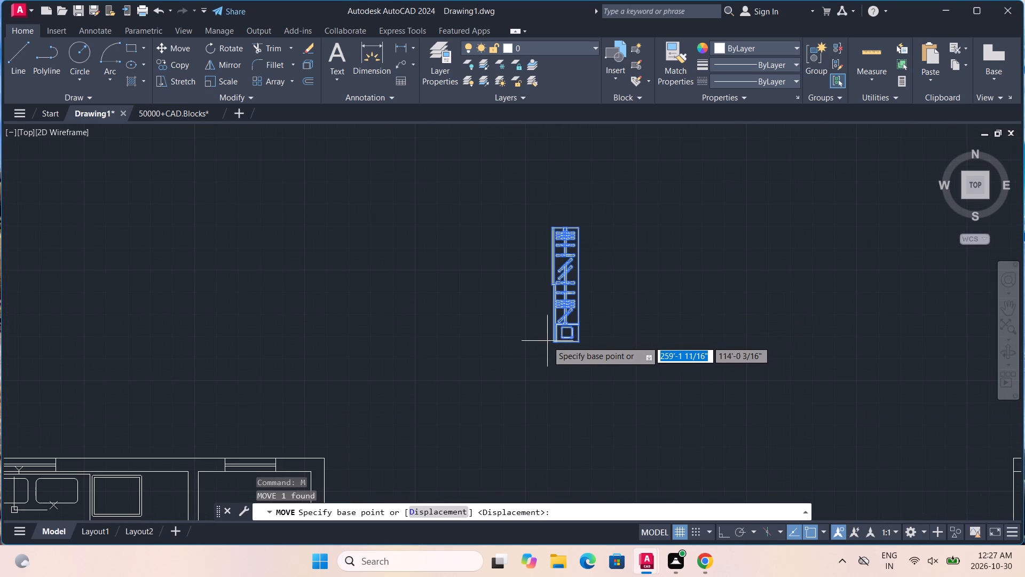
{"action": "left_click", "coordinate": [555, 341]}
{"action": "middle_click_drag", "start_coordinate": [284, 394], "coordinate": [554, 270]}
{"action": "middle_click_drag", "start_coordinate": [329, 404], "coordinate": [344, 396]}
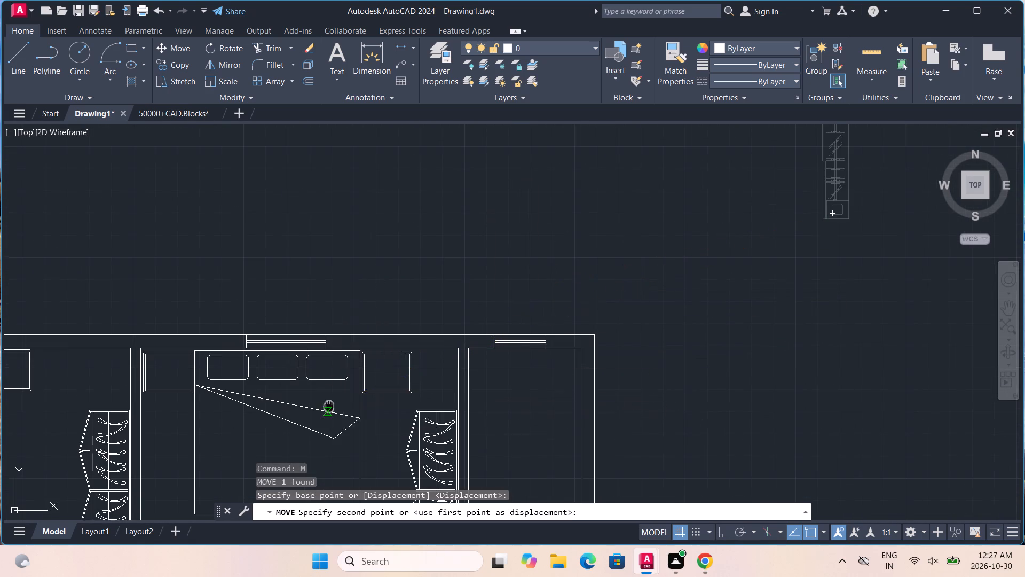
{"action": "middle_click_drag", "start_coordinate": [344, 396], "coordinate": [622, 227]}
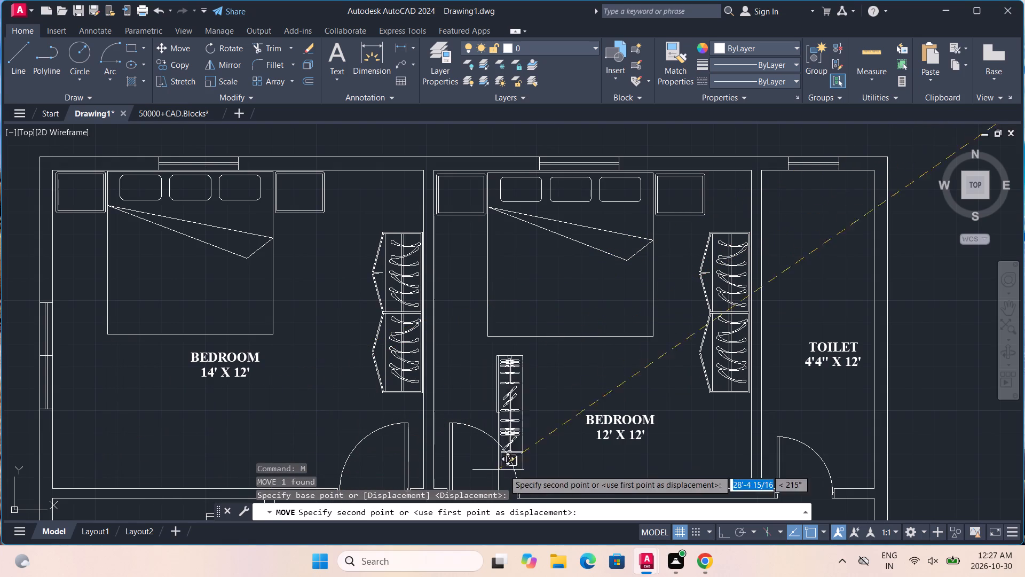
{"action": "middle_click_drag", "start_coordinate": [577, 454], "coordinate": [575, 377]}
{"action": "left_click", "coordinate": [575, 391]}
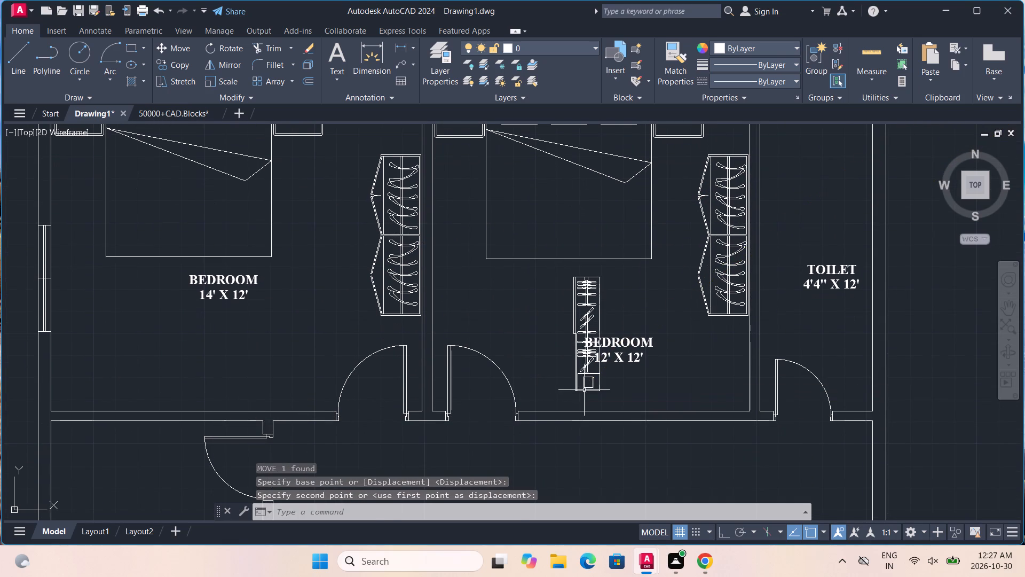
Rotate the new wardrobe 90° counterclockwise about its lower-left corner so it lies horizontally, with Ortho on.
{"action": "left_click", "coordinate": [586, 384]}
{"action": "left_click", "coordinate": [586, 388]}
{"action": "left_click", "coordinate": [586, 388]}
{"action": "left_click", "coordinate": [586, 388]}
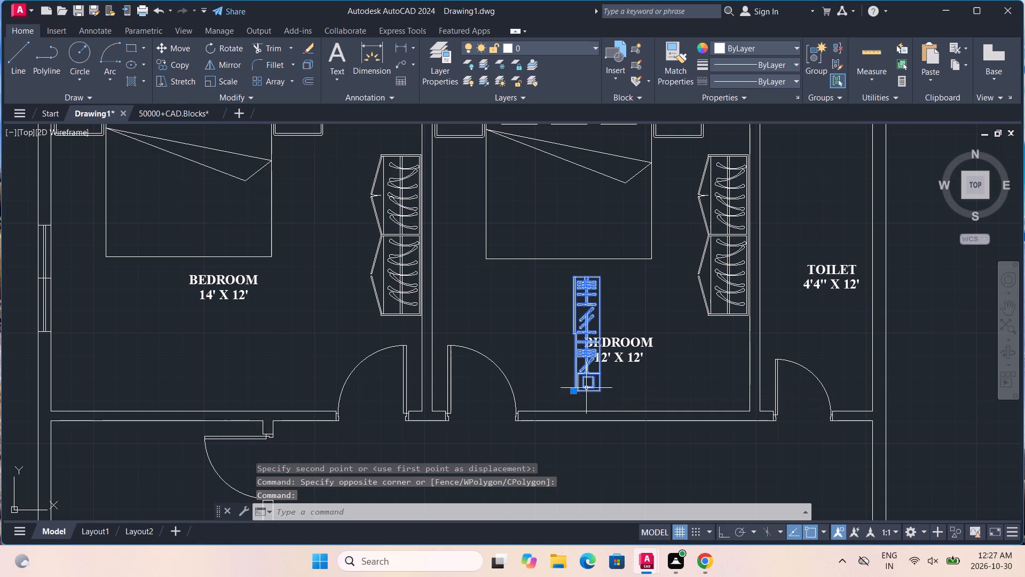
{"action": "key", "text": "r"}
{"action": "key", "text": "o"}
{"action": "key", "text": "Return"}
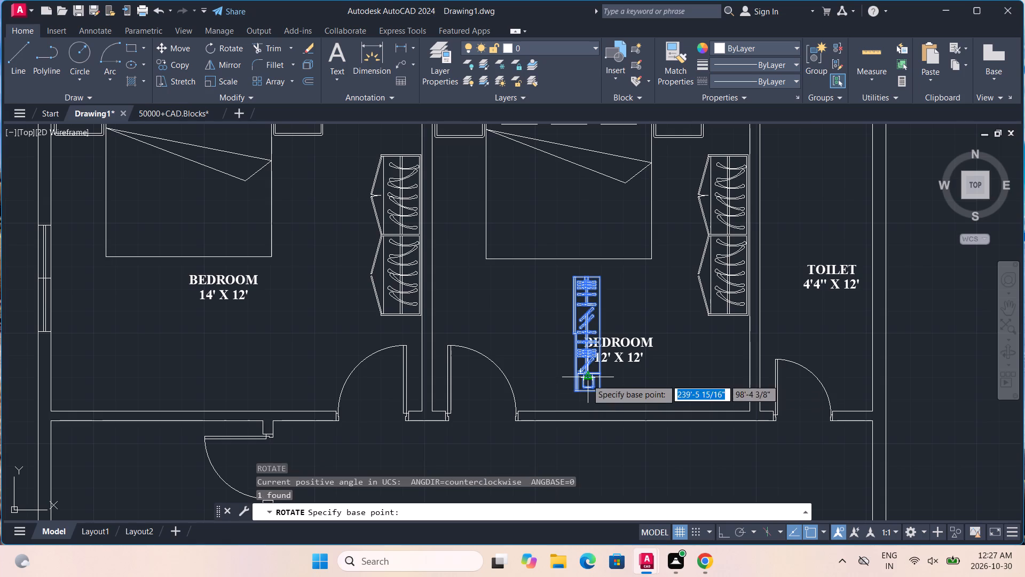
{"action": "scroll", "coordinate": [588, 383], "scroll_direction": "up", "scroll_amount": 1}
{"action": "left_click", "coordinate": [569, 397]}
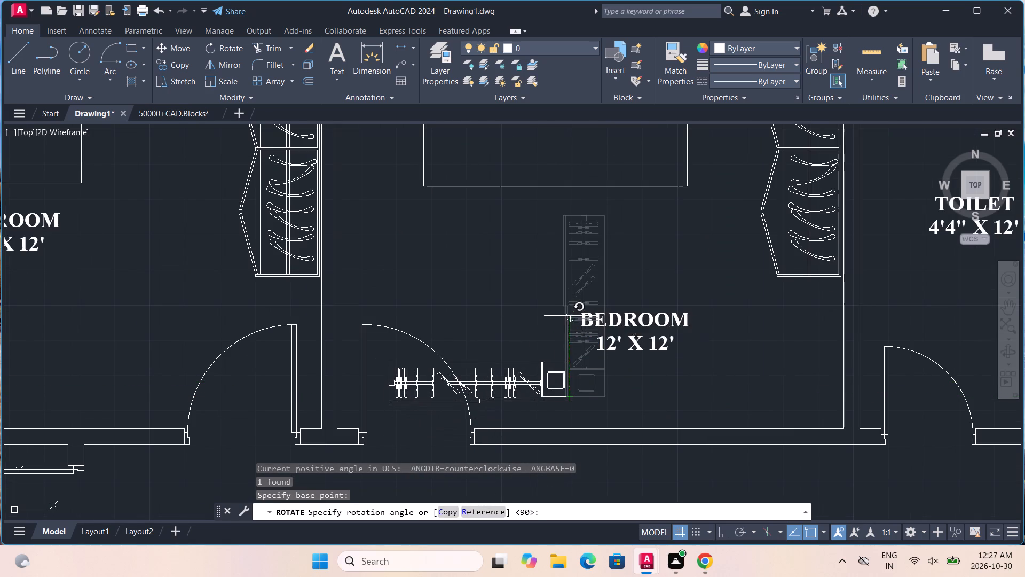
{"action": "left_click", "coordinate": [722, 531]}
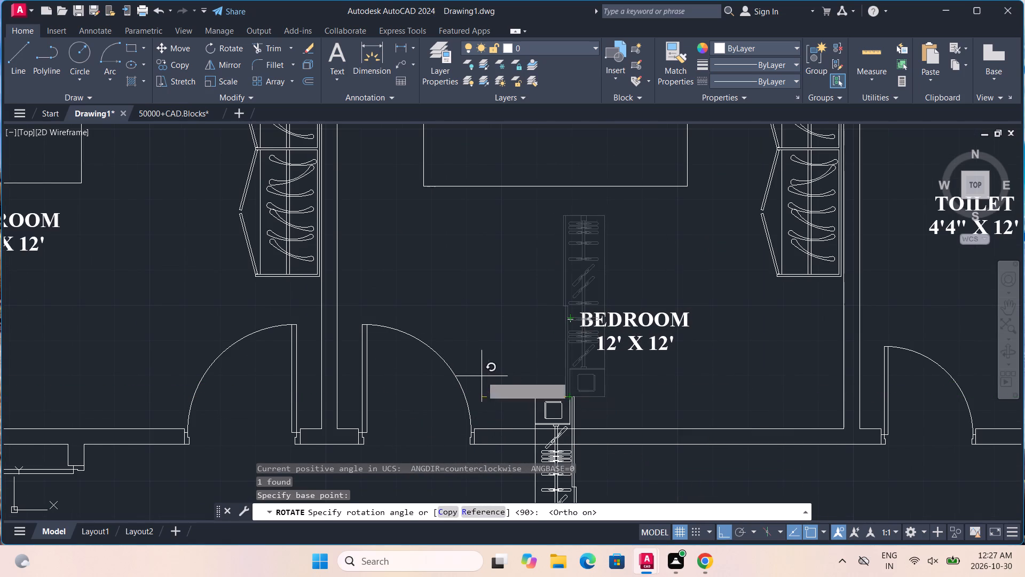
{"action": "left_click", "coordinate": [506, 313]}
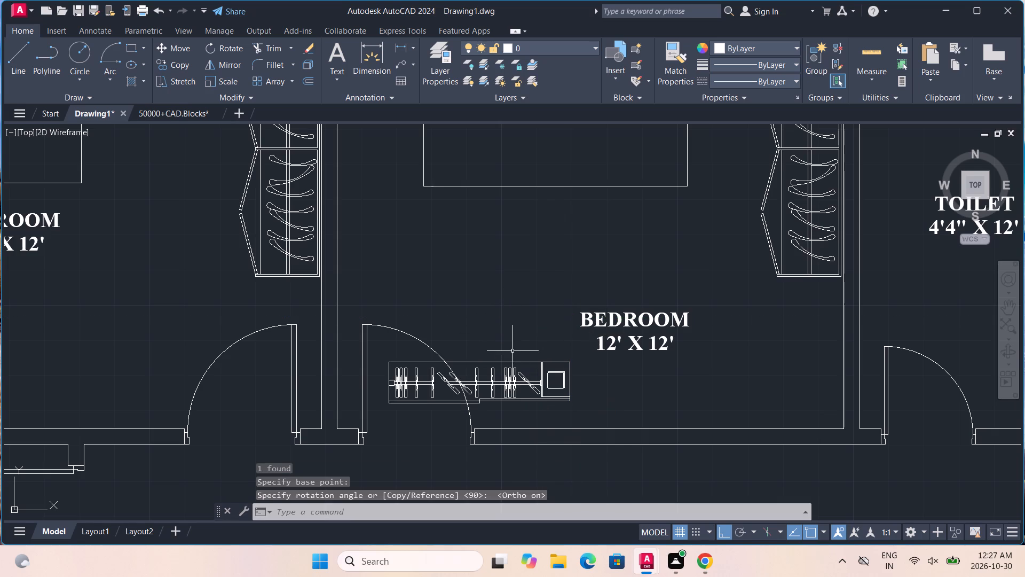
Move the horizontal wardrobe onto the 12' X 12' bedroom's bottom wall, between the door and the toilet wall, with Ortho off.
{"action": "left_click", "coordinate": [515, 389]}
{"action": "key", "text": "m"}
{"action": "key", "text": "Return"}
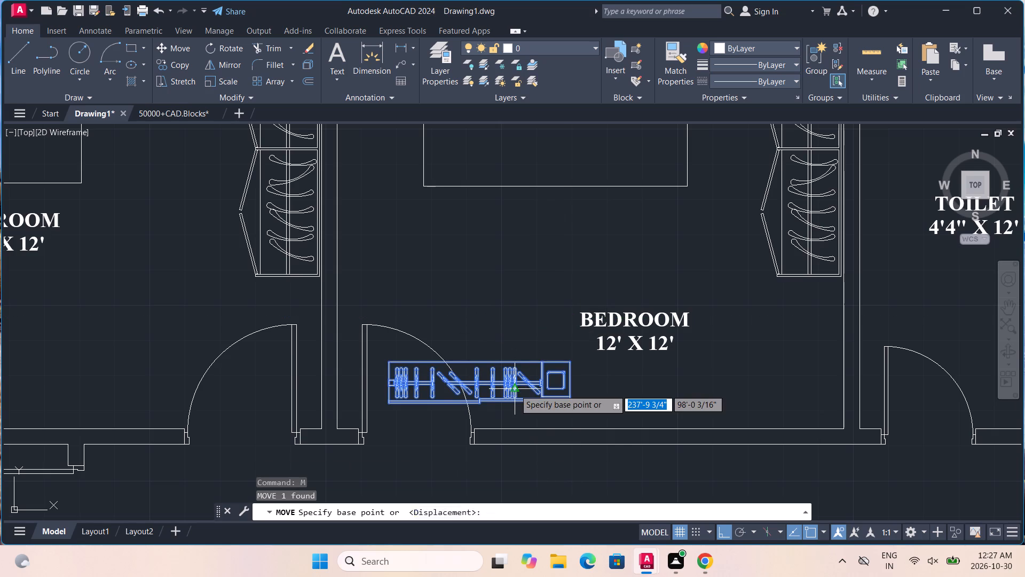
{"action": "left_click", "coordinate": [568, 405]}
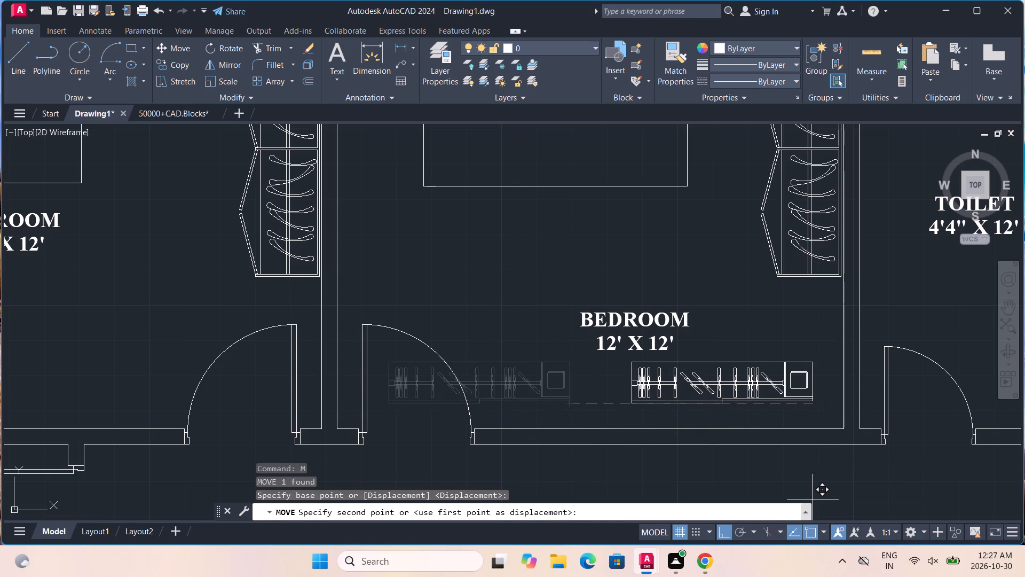
{"action": "left_click", "coordinate": [724, 534]}
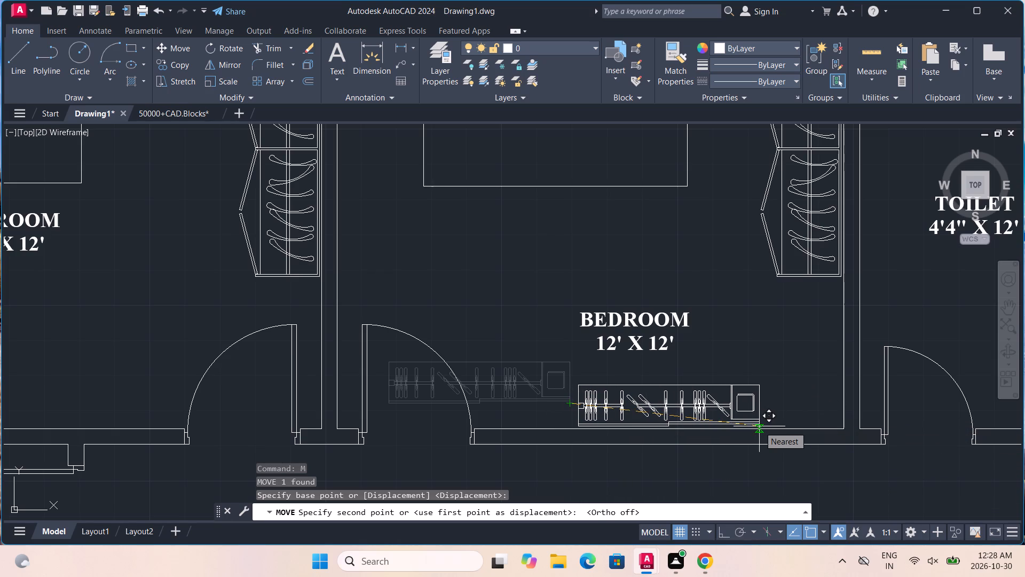
{"action": "left_click", "coordinate": [759, 428]}
Scale the horizontal wardrobe up slightly about its lower-right corner.
{"action": "scroll", "coordinate": [766, 435], "scroll_direction": "up", "scroll_amount": 4}
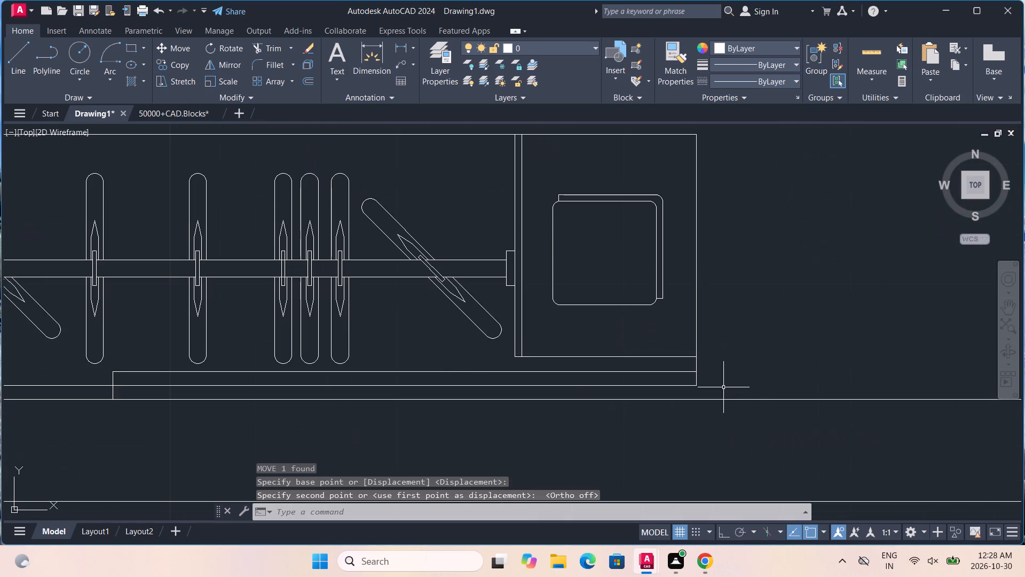
{"action": "left_click", "coordinate": [698, 381]}
{"action": "left_click", "coordinate": [693, 386]}
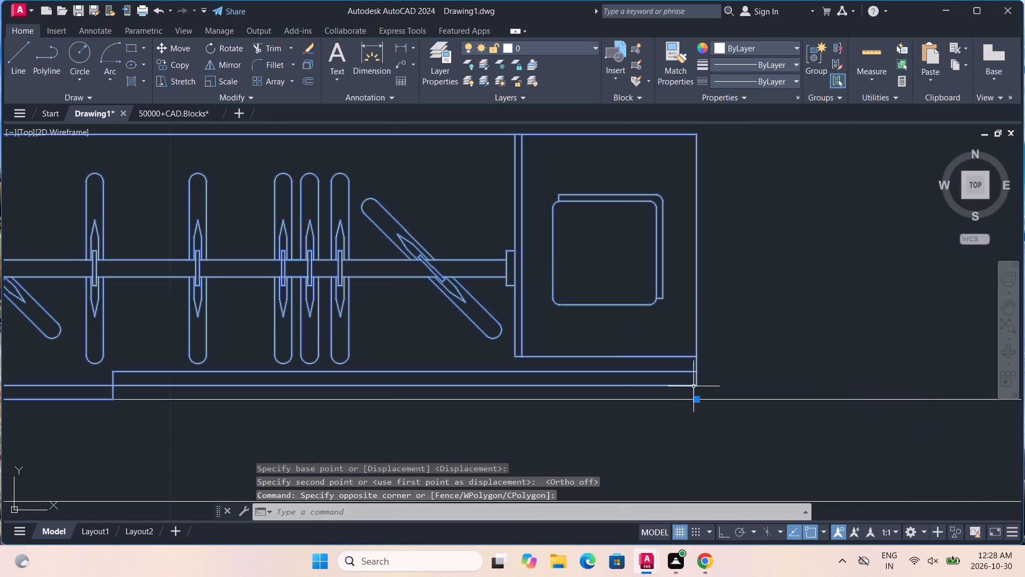
{"action": "type", "text": "SC"}
{"action": "key", "text": "Return"}
{"action": "scroll", "coordinate": [693, 386], "scroll_direction": "down", "scroll_amount": 4}
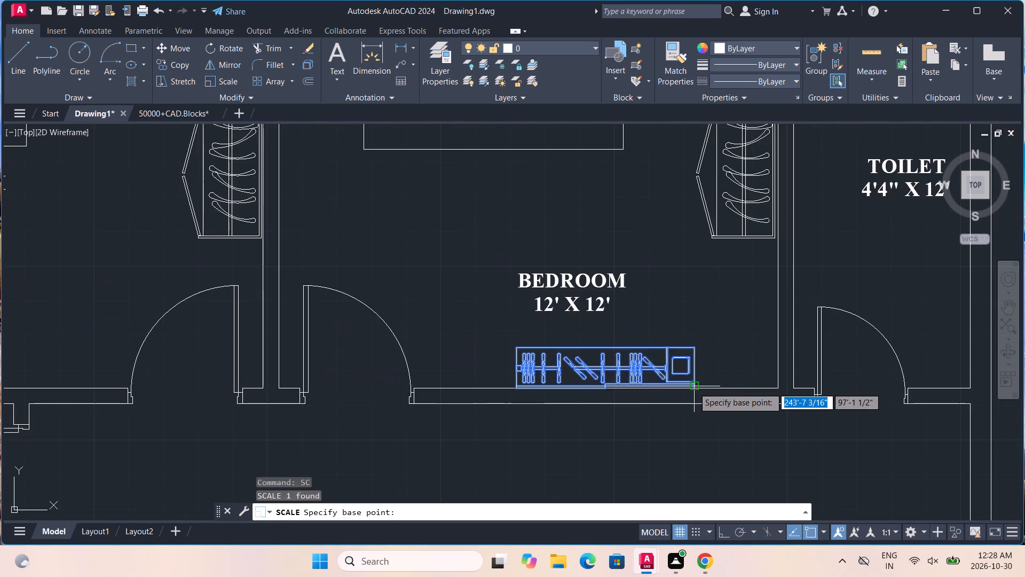
{"action": "left_click", "coordinate": [693, 386]}
{"action": "scroll", "coordinate": [599, 354], "scroll_direction": "up", "scroll_amount": 2}
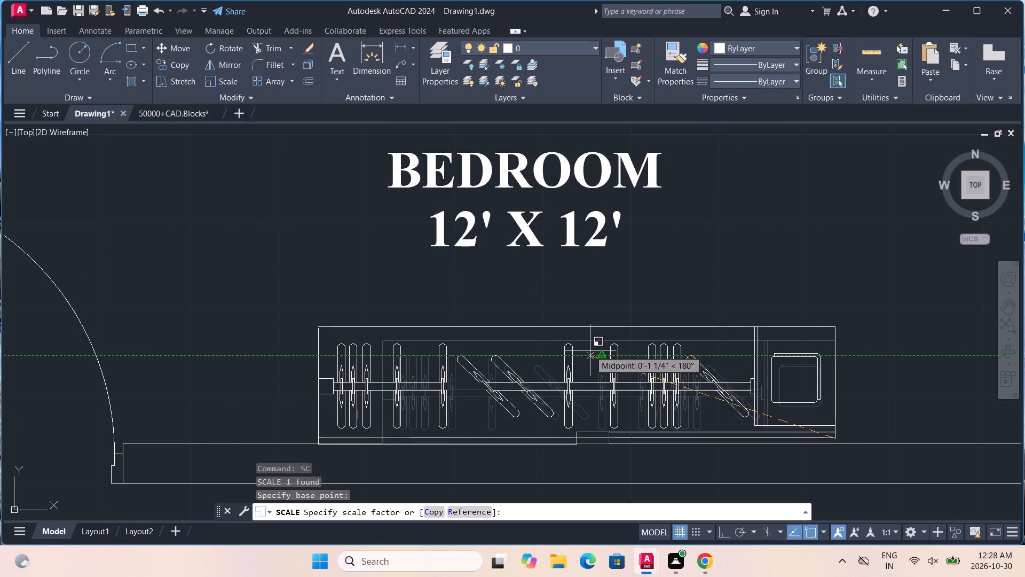
{"action": "left_click", "coordinate": [590, 350]}
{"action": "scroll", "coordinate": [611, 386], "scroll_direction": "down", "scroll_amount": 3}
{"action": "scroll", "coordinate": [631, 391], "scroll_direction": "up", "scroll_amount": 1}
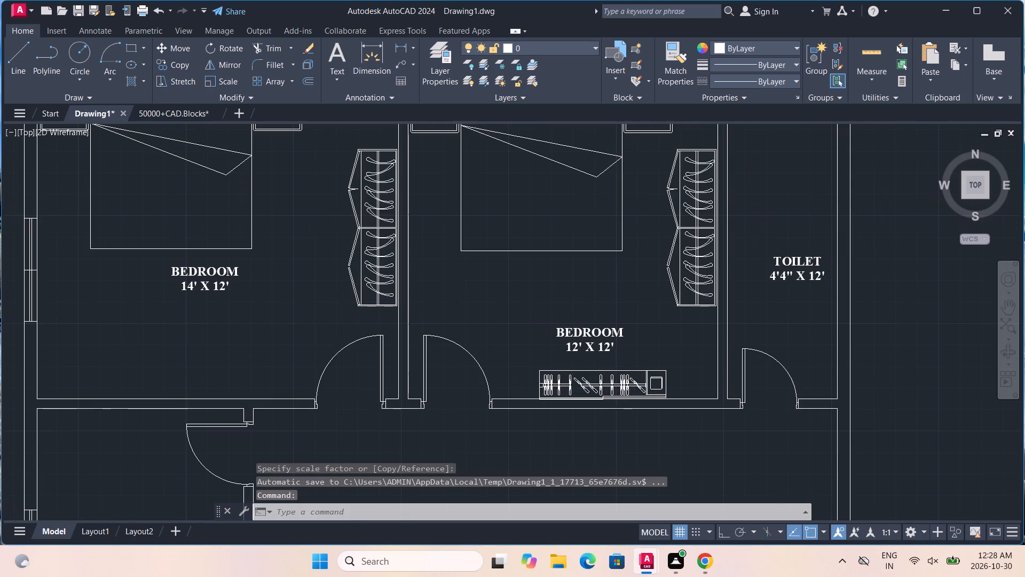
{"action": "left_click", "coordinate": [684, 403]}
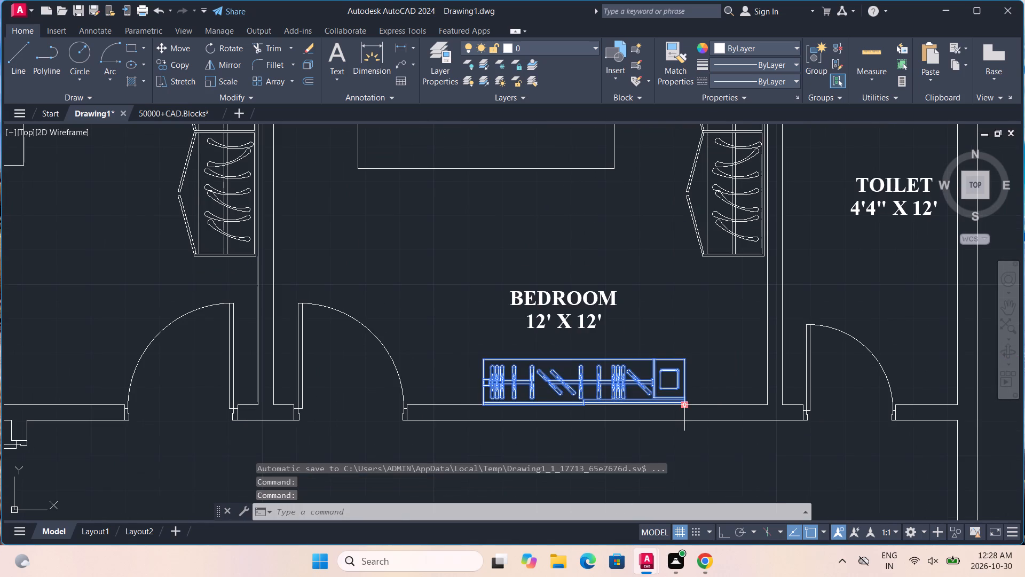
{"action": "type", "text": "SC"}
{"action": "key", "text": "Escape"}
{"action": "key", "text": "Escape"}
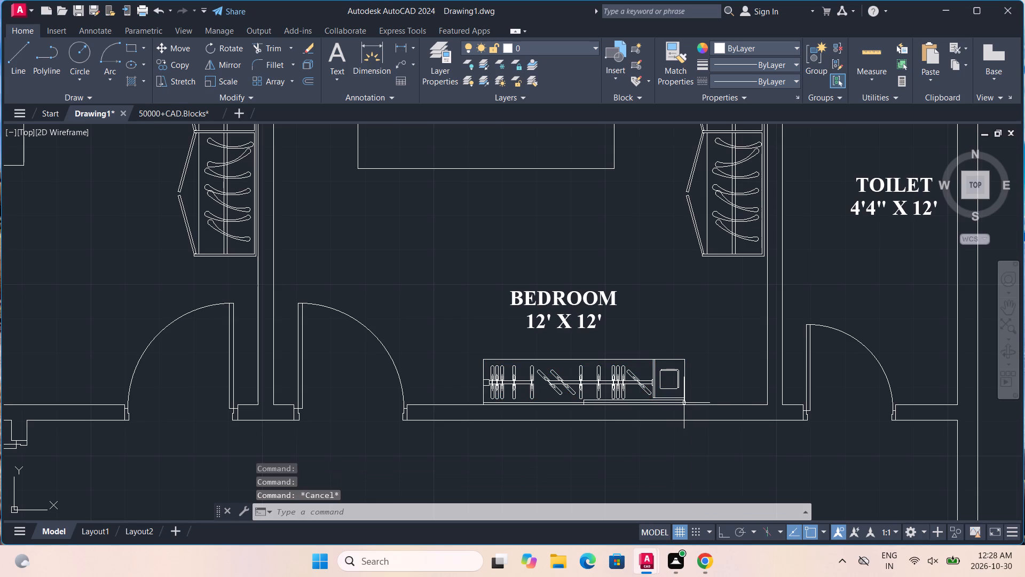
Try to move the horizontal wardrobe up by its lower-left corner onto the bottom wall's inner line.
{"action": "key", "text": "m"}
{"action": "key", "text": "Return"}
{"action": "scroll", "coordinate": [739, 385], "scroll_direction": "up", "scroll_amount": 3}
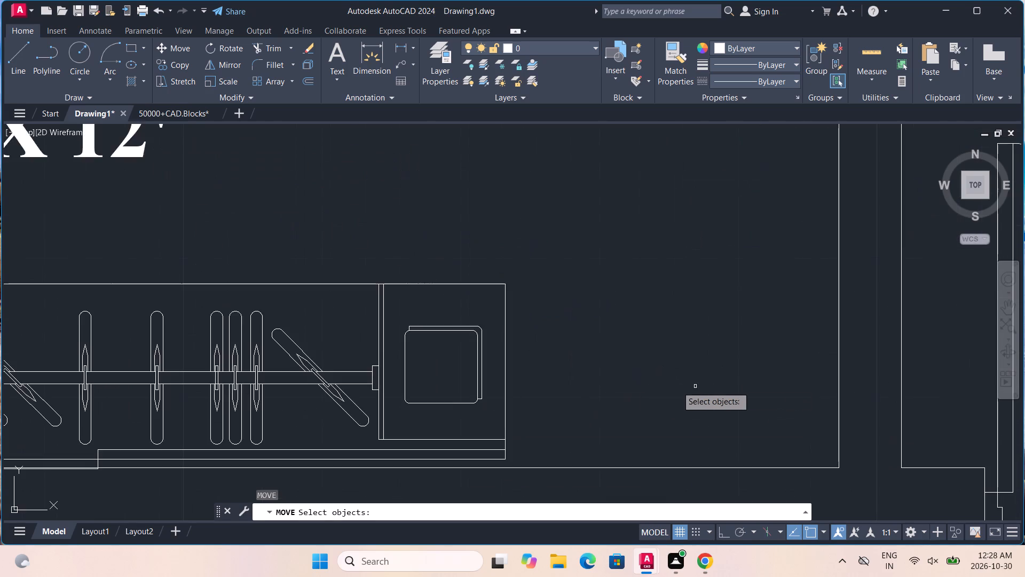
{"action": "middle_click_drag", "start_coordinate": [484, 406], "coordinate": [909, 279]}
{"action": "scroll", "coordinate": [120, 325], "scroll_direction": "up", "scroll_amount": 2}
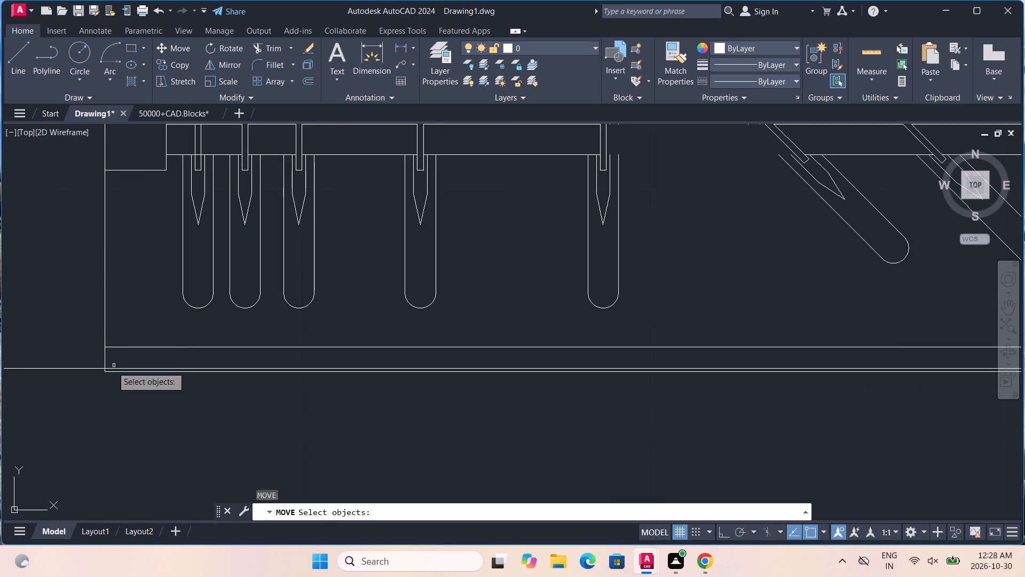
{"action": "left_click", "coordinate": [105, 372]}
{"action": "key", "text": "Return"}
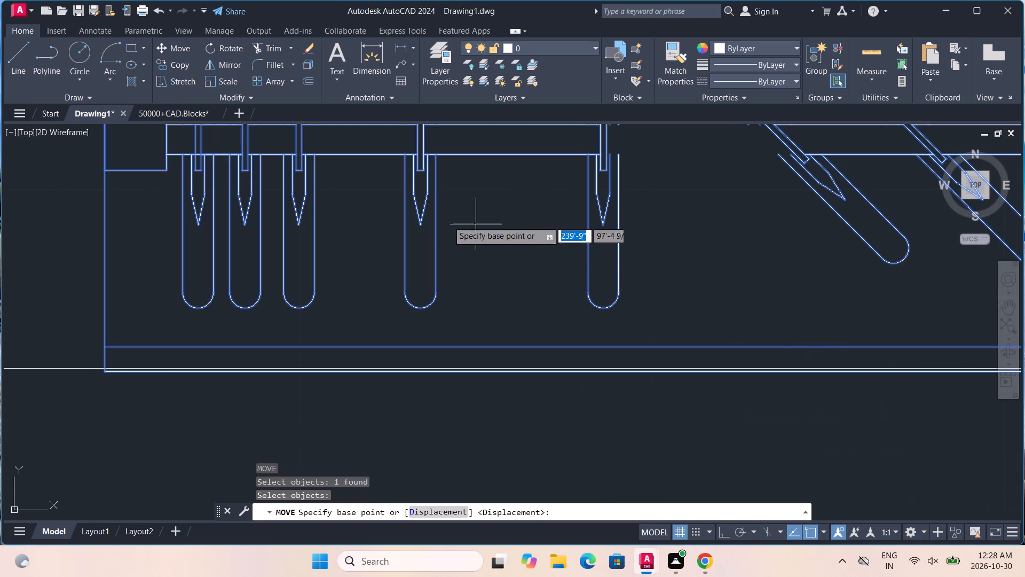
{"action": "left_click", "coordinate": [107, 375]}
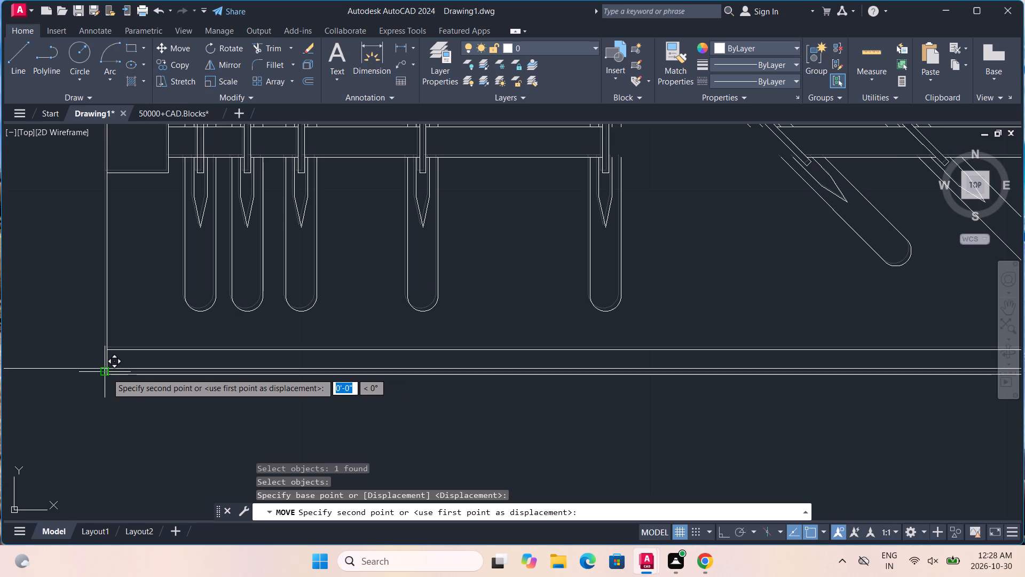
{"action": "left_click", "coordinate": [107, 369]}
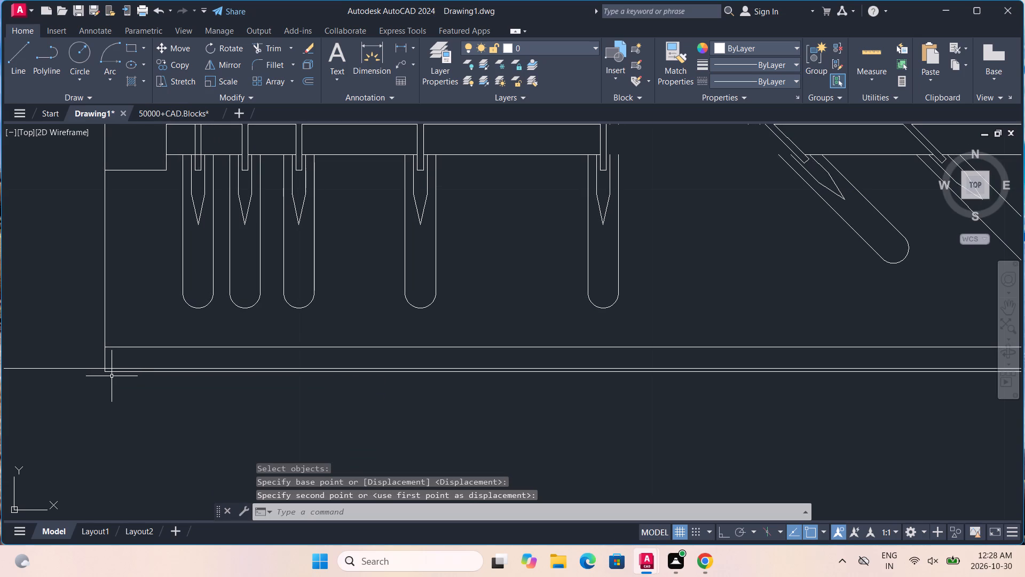
Move the horizontal wardrobe slightly up from its lower-left corner onto the inner line of the 12' X 12' bedroom's bottom wall.
{"action": "left_click", "coordinate": [108, 373]}
{"action": "key", "text": "m"}
{"action": "key", "text": "Return"}
{"action": "key", "text": "bracketright"}
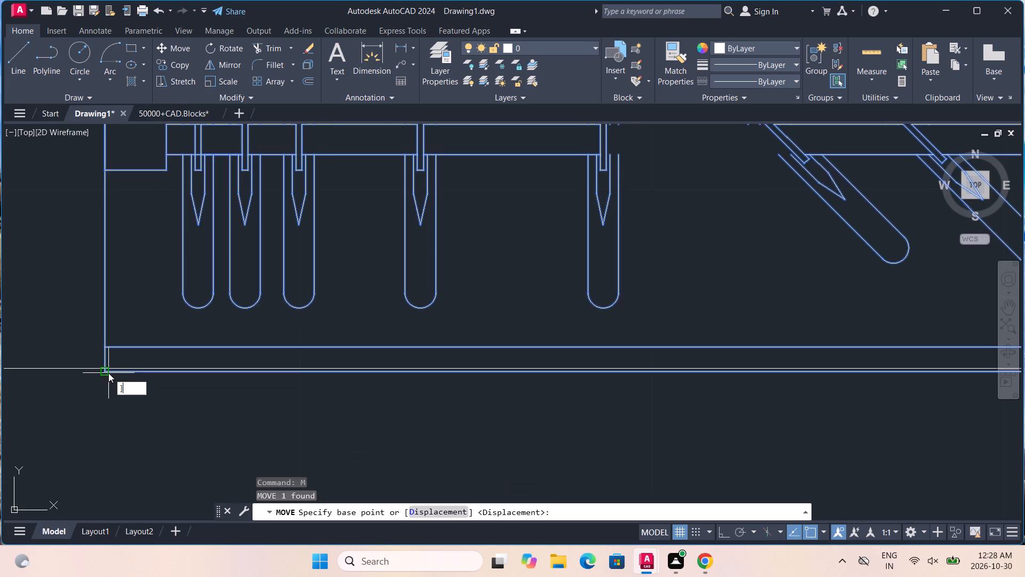
{"action": "scroll", "coordinate": [108, 373], "scroll_direction": "up", "scroll_amount": 2}
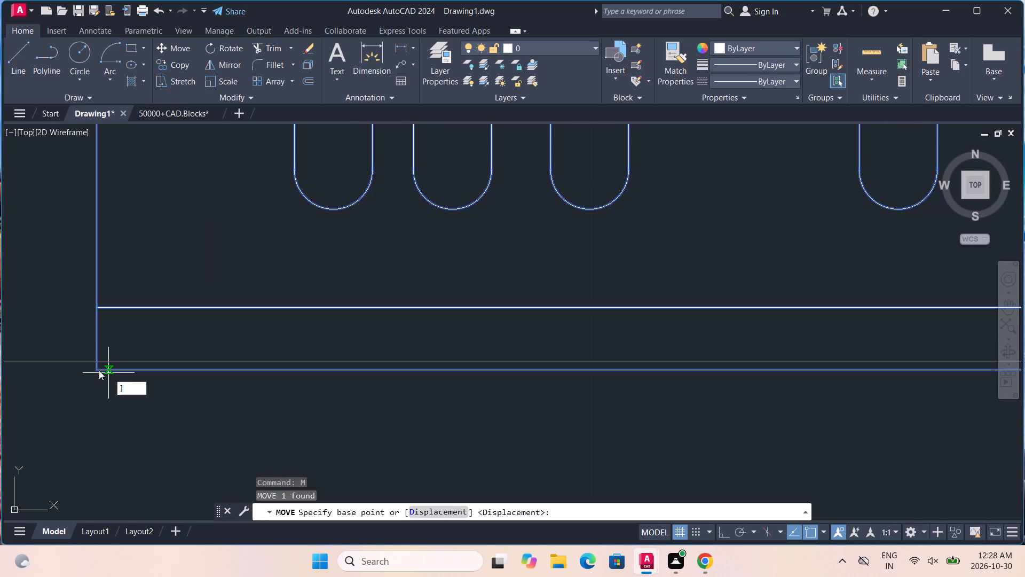
{"action": "key", "text": "BackSpace"}
{"action": "key", "text": "comma"}
{"action": "key", "text": "BackSpace"}
{"action": "key", "text": "m"}
{"action": "key", "text": "Return"}
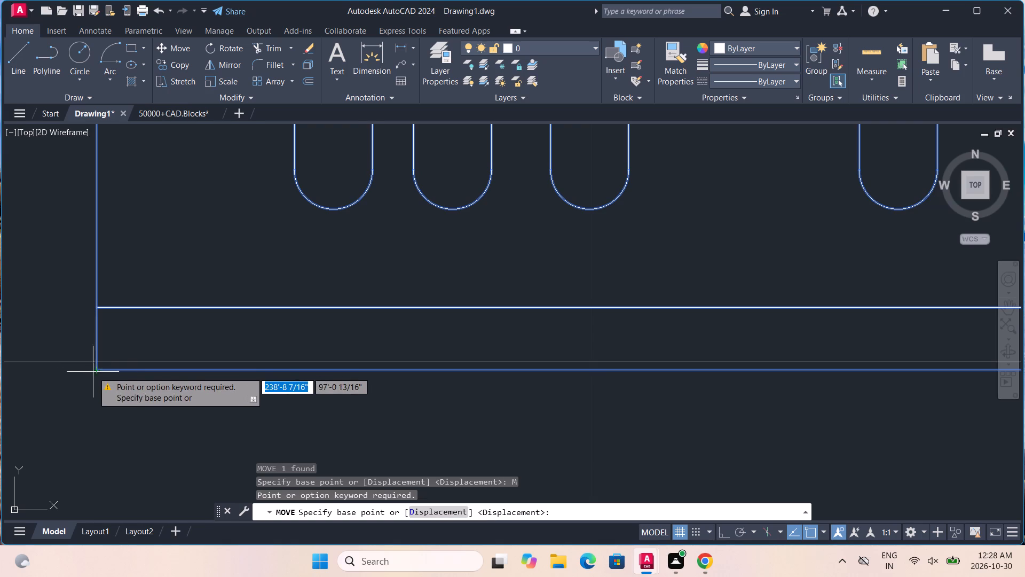
{"action": "left_click", "coordinate": [99, 373]}
{"action": "left_click", "coordinate": [97, 362]}
{"action": "scroll", "coordinate": [100, 397], "scroll_direction": "down", "scroll_amount": 5}
{"action": "key", "text": "Escape"}
Copy the L-shaped corner wardrobe block from the 50000+CAD.Blocks drawing to the clipboard.
{"action": "scroll", "coordinate": [193, 370], "scroll_direction": "down", "scroll_amount": 4}
{"action": "middle_click_drag", "start_coordinate": [242, 331], "coordinate": [335, 358]}
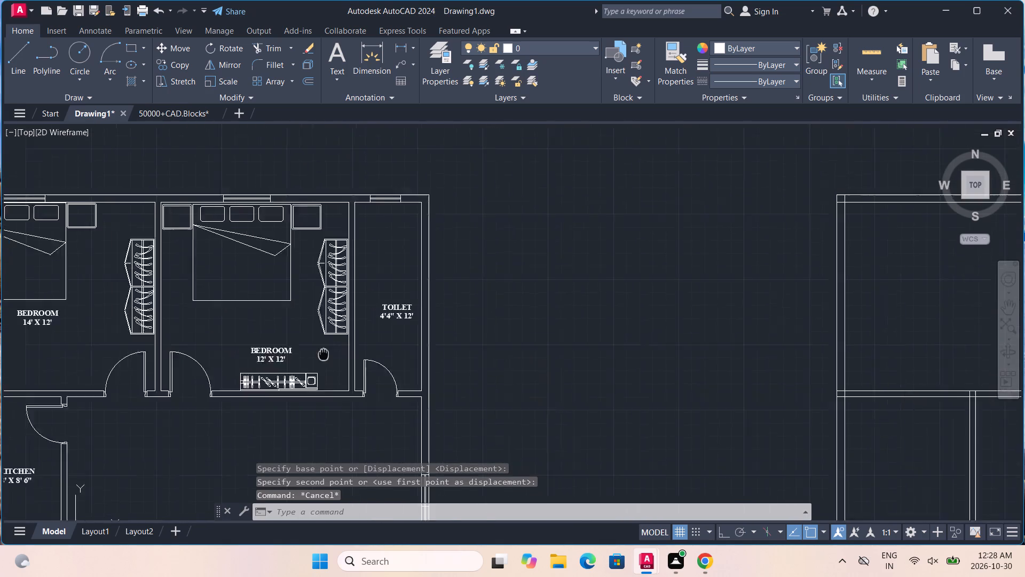
{"action": "middle_click_drag", "start_coordinate": [335, 358], "coordinate": [350, 364]}
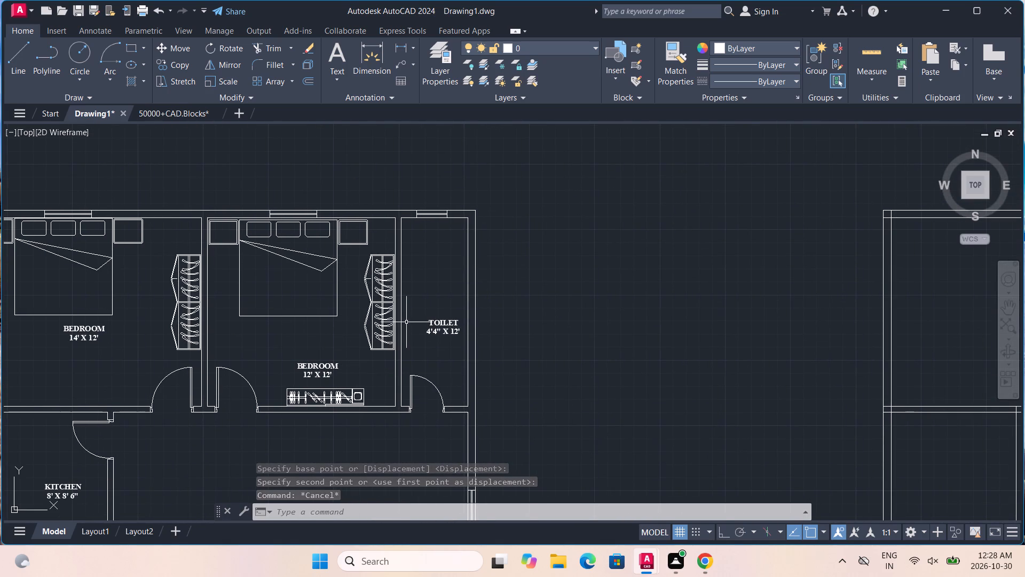
{"action": "middle_click_drag", "start_coordinate": [354, 344], "coordinate": [565, 297]}
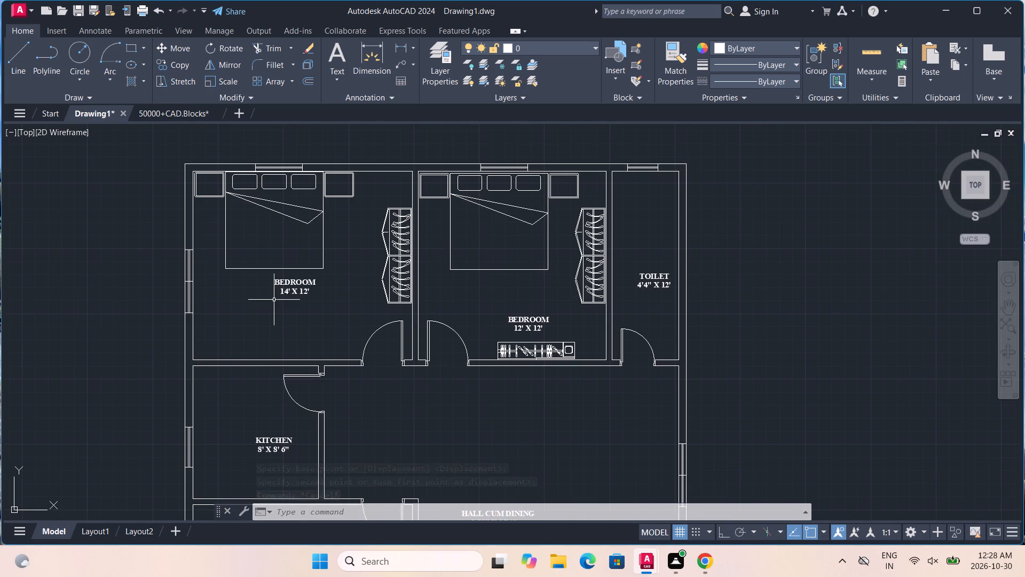
{"action": "scroll", "coordinate": [298, 333], "scroll_direction": "up", "scroll_amount": 2}
{"action": "scroll", "coordinate": [316, 319], "scroll_direction": "down", "scroll_amount": 1}
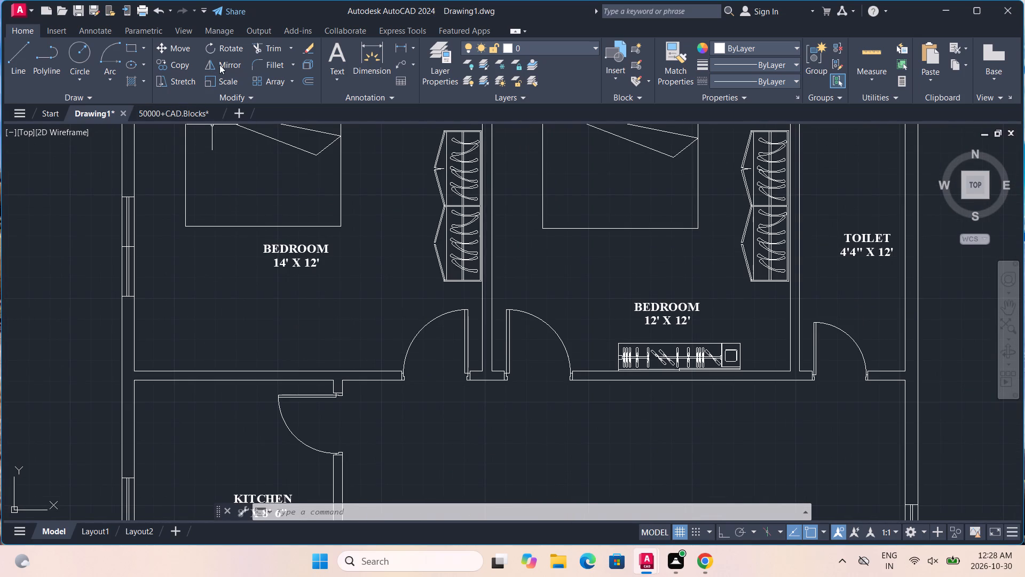
{"action": "left_click", "coordinate": [169, 110]}
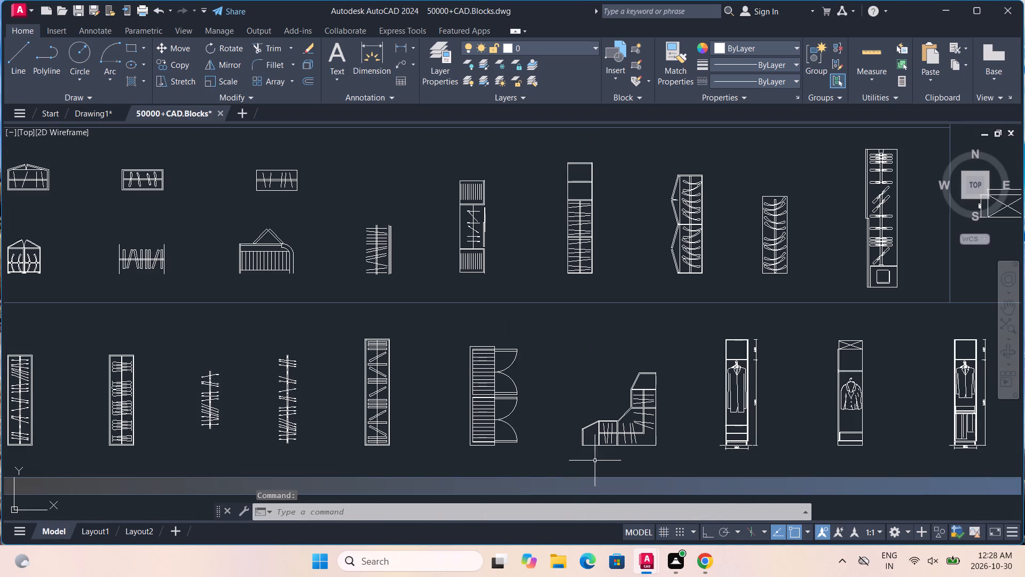
{"action": "left_click", "coordinate": [637, 430]}
{"action": "left_click", "coordinate": [642, 402]}
{"action": "right_click", "coordinate": [642, 402]}
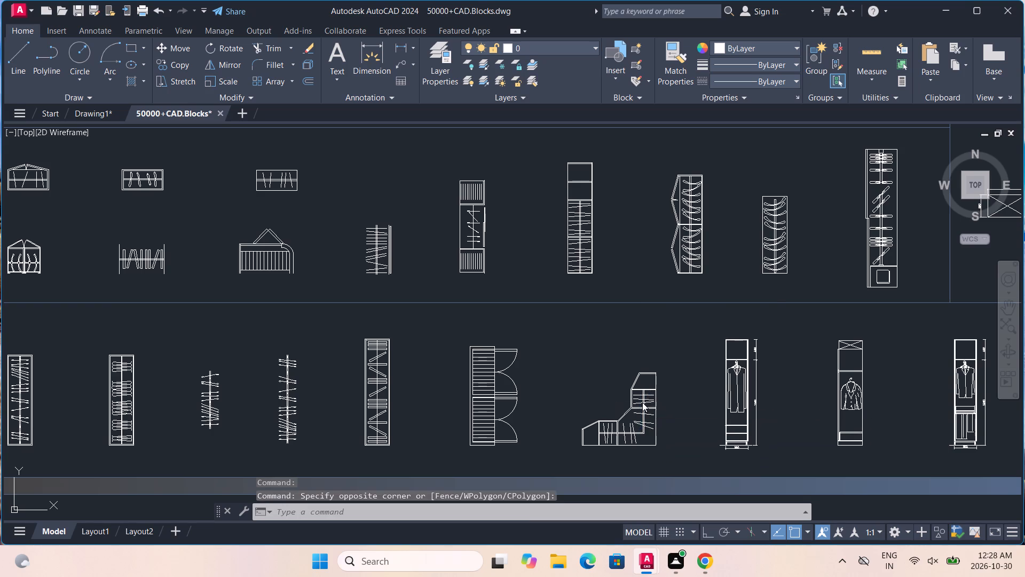
{"action": "left_click", "coordinate": [642, 409]}
{"action": "right_click", "coordinate": [642, 402]}
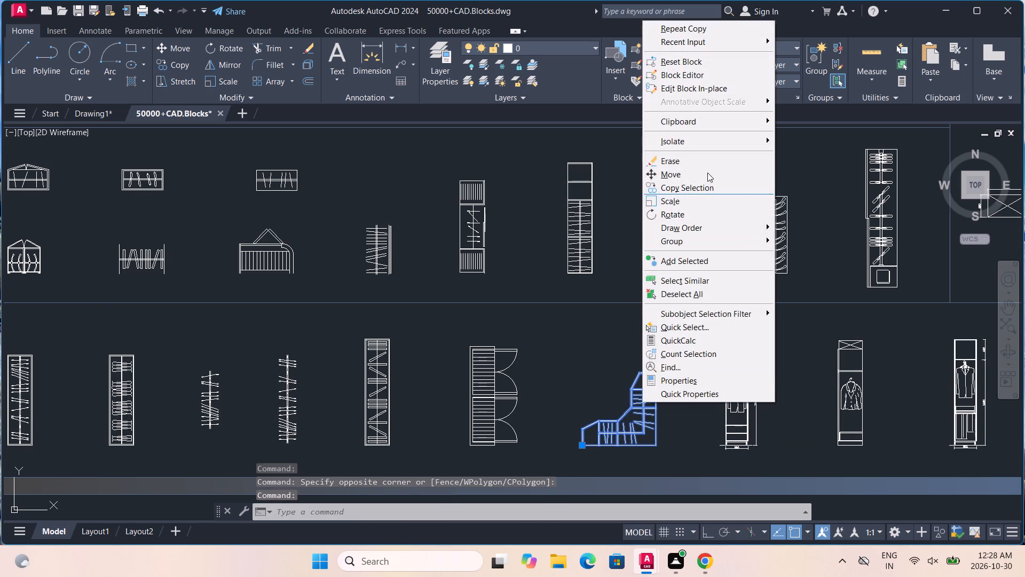
{"action": "left_click", "coordinate": [713, 128]}
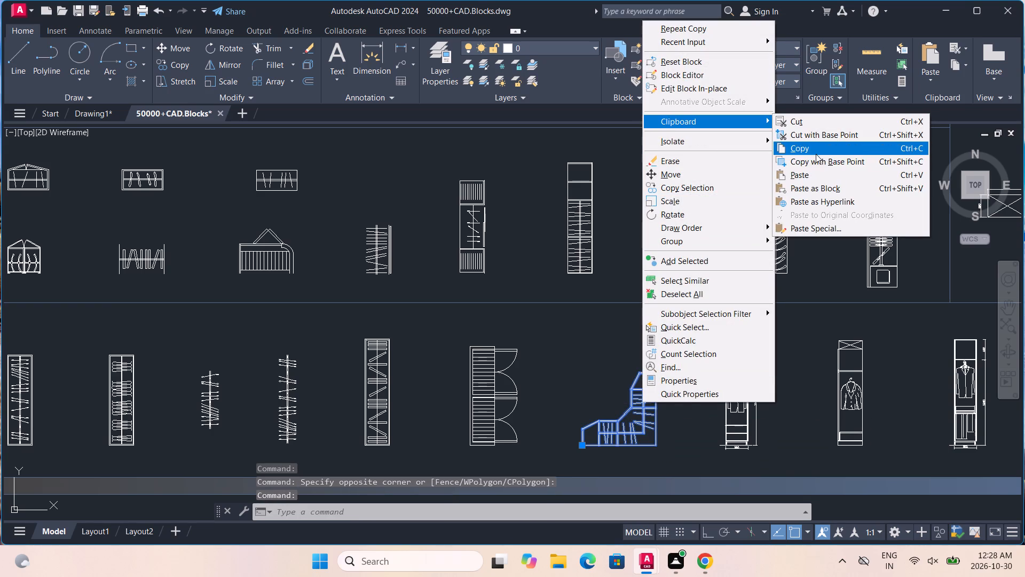
{"action": "left_click", "coordinate": [816, 154]}
Paste the L-shaped wardrobe into Drawing1 at the lower-left inner corner of the 14' X 12' bedroom.
{"action": "left_click", "coordinate": [93, 117]}
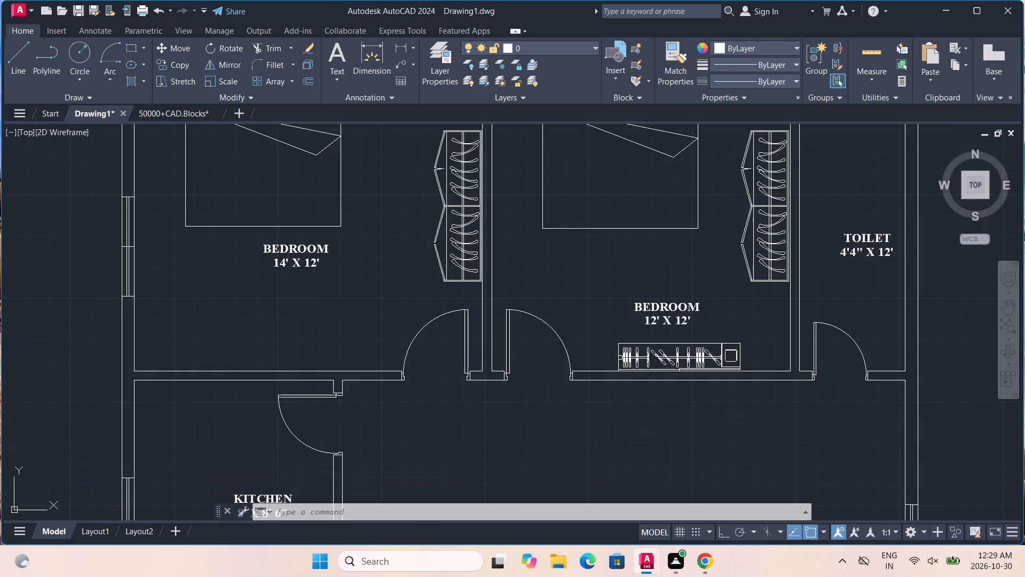
{"action": "left_click", "coordinate": [234, 334]}
{"action": "right_click", "coordinate": [234, 334]}
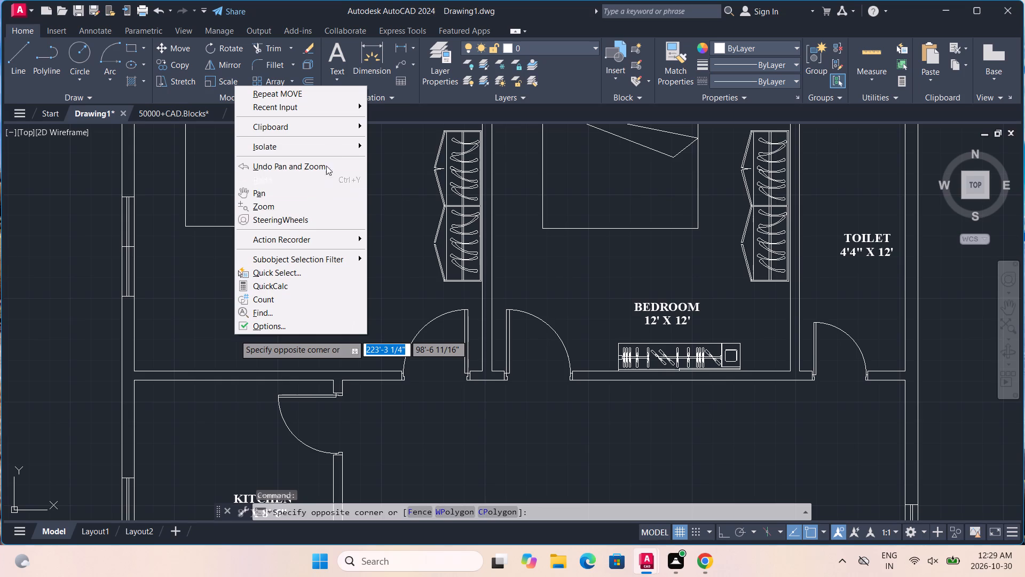
{"action": "left_click", "coordinate": [338, 130]}
{"action": "left_click", "coordinate": [381, 184]}
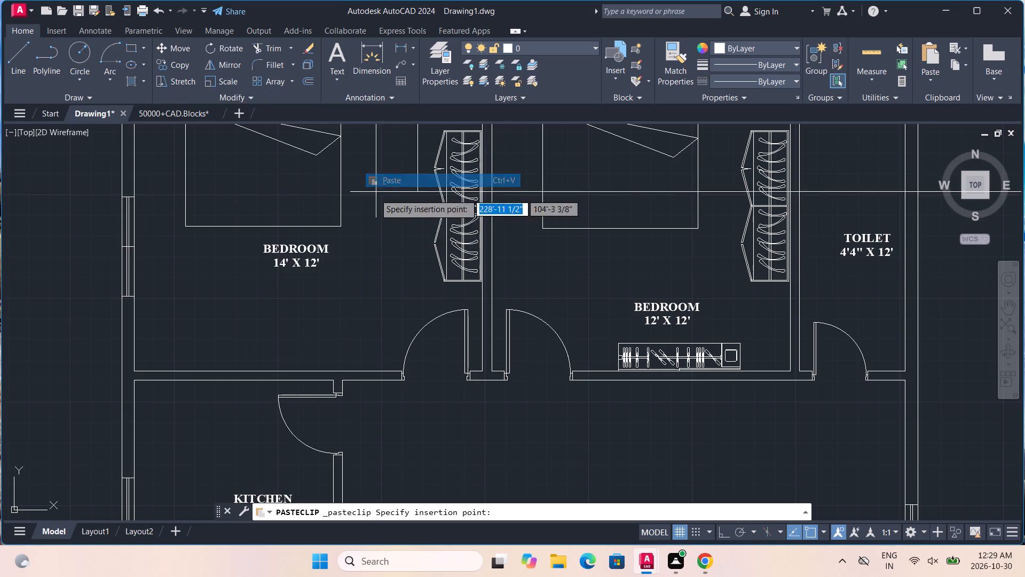
{"action": "scroll", "coordinate": [146, 356], "scroll_direction": "down", "scroll_amount": 2}
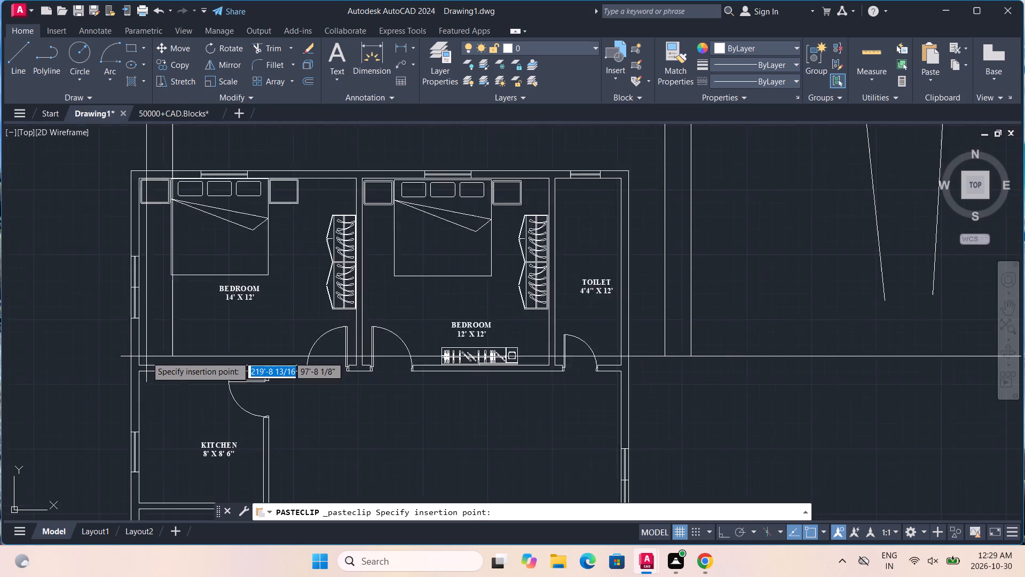
{"action": "scroll", "coordinate": [146, 356], "scroll_direction": "down", "scroll_amount": 2}
{"action": "scroll", "coordinate": [146, 356], "scroll_direction": "up", "scroll_amount": 7}
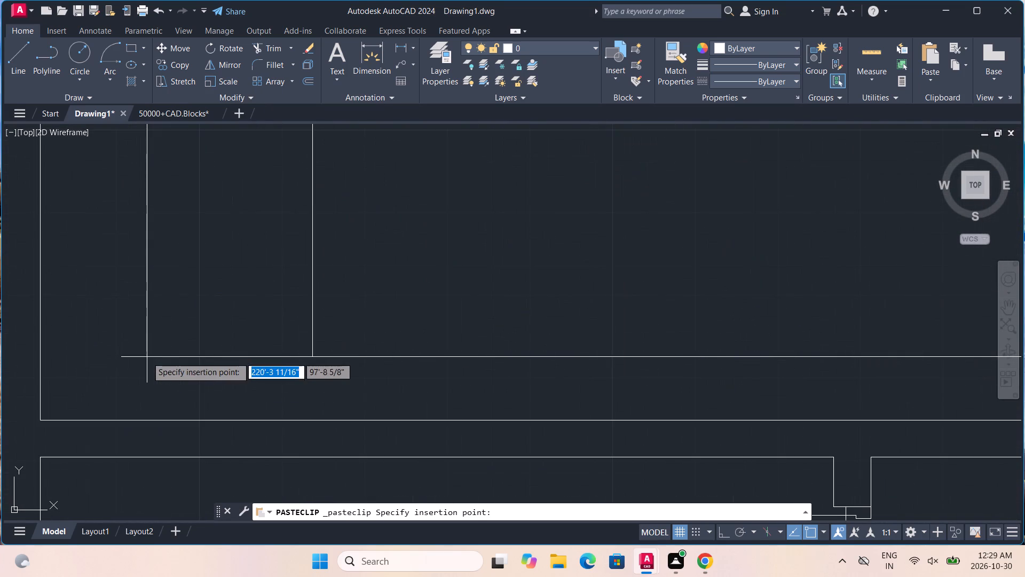
{"action": "left_click", "coordinate": [48, 414]}
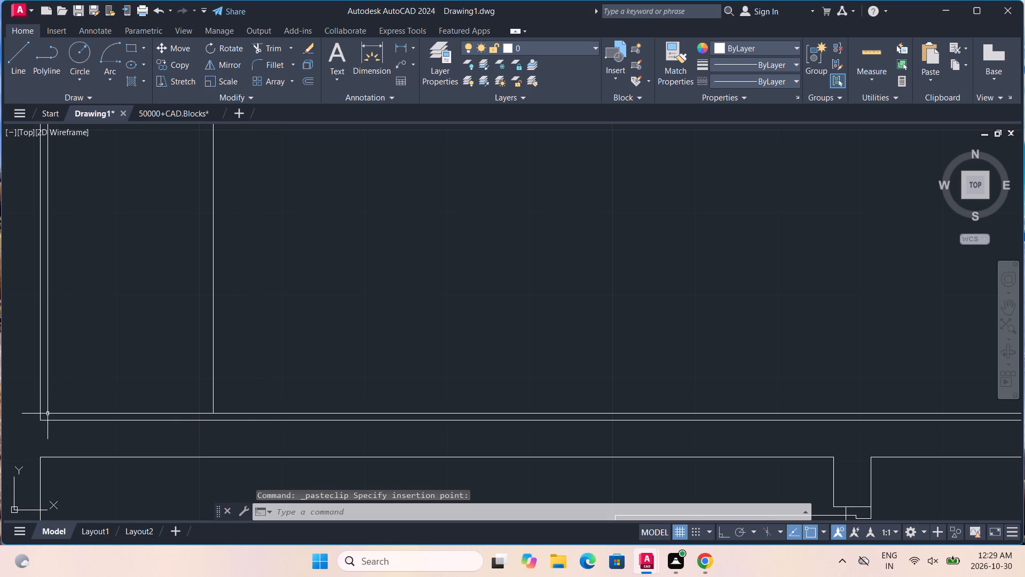
Scale the pasted L-shaped wardrobe down about its lower-left corner so it fits below the 14' X 12' bedroom label.
{"action": "left_click", "coordinate": [48, 414]}
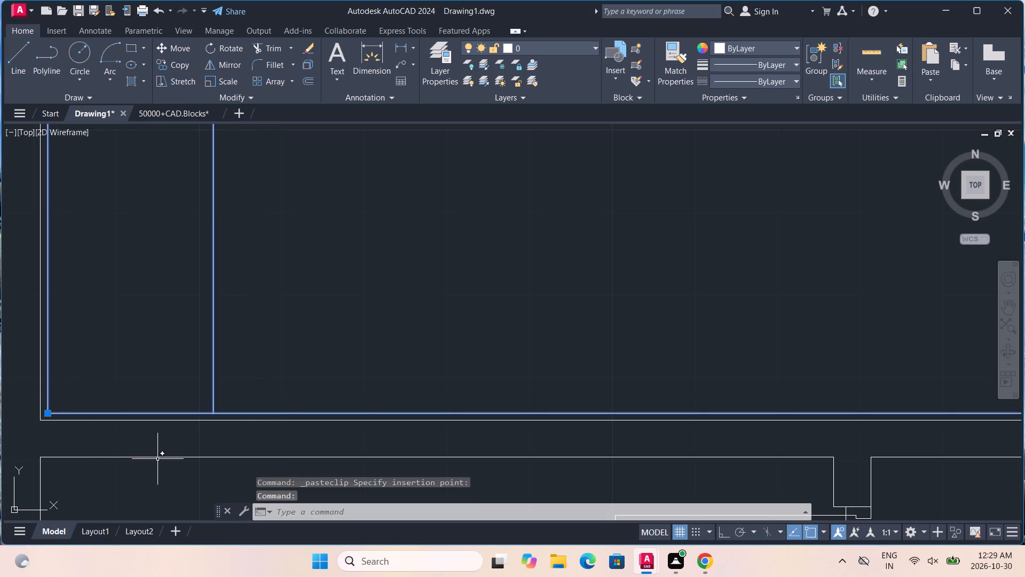
{"action": "type", "text": "SC"}
{"action": "key", "text": "Return"}
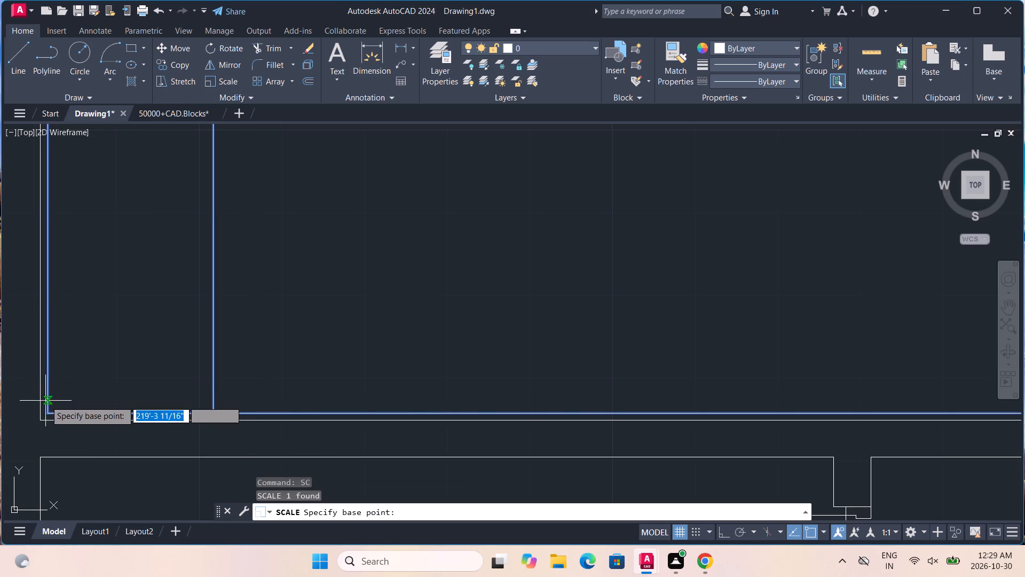
{"action": "left_click", "coordinate": [51, 414]}
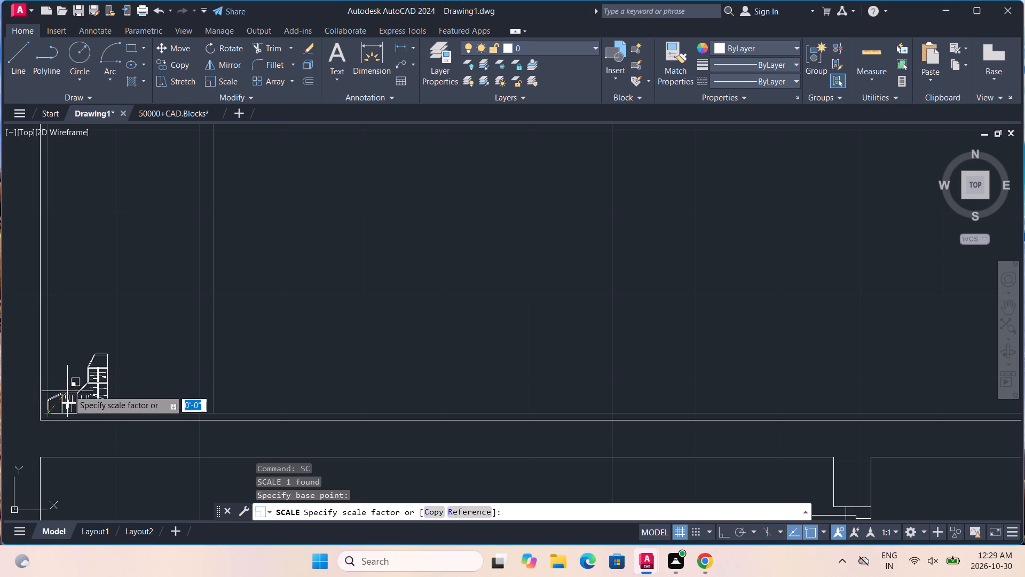
{"action": "scroll", "coordinate": [123, 356], "scroll_direction": "down", "scroll_amount": 2}
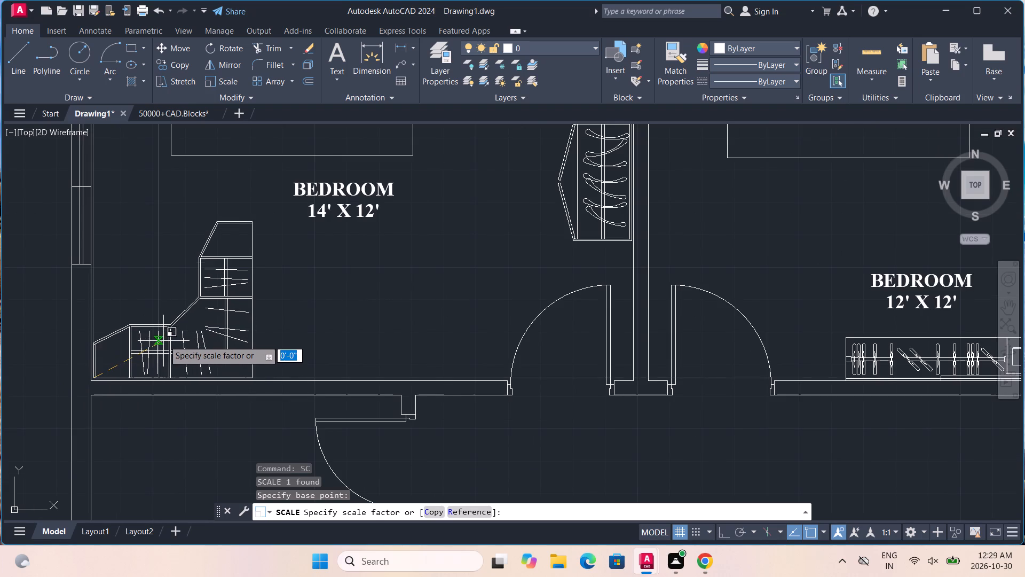
{"action": "left_click", "coordinate": [167, 340]}
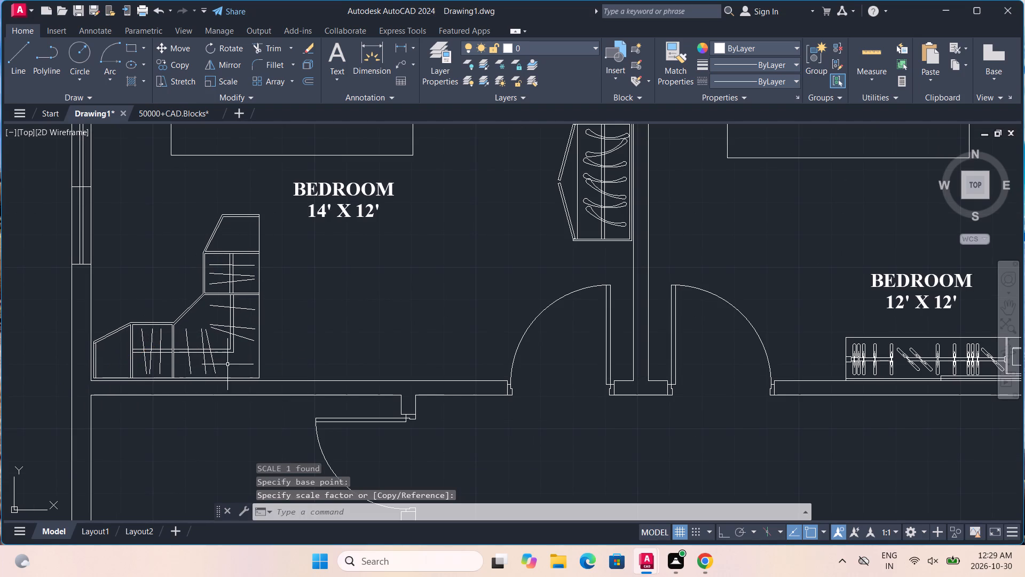
Mirror the L-shaped wardrobe about a vertical line at its right edge with Ortho on, erasing the source object.
{"action": "left_click", "coordinate": [260, 372]}
{"action": "key", "text": "m"}
{"action": "key", "text": "i"}
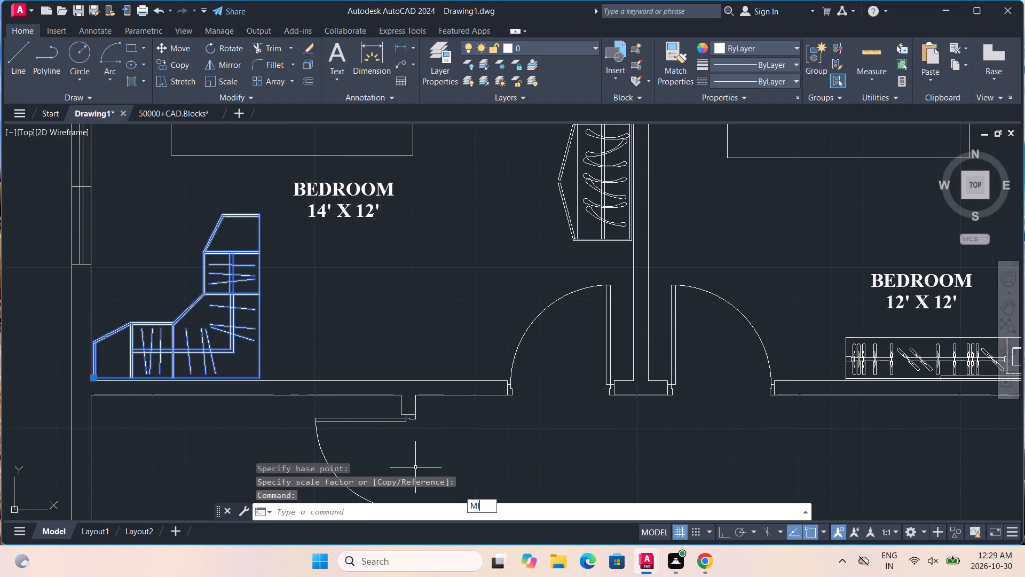
{"action": "key", "text": "Return"}
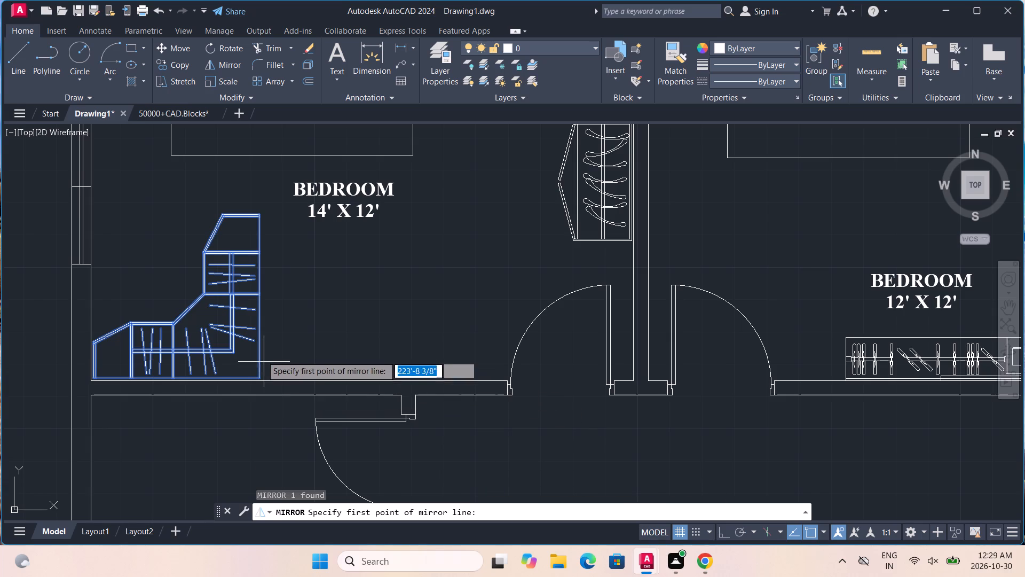
{"action": "left_click", "coordinate": [259, 329]}
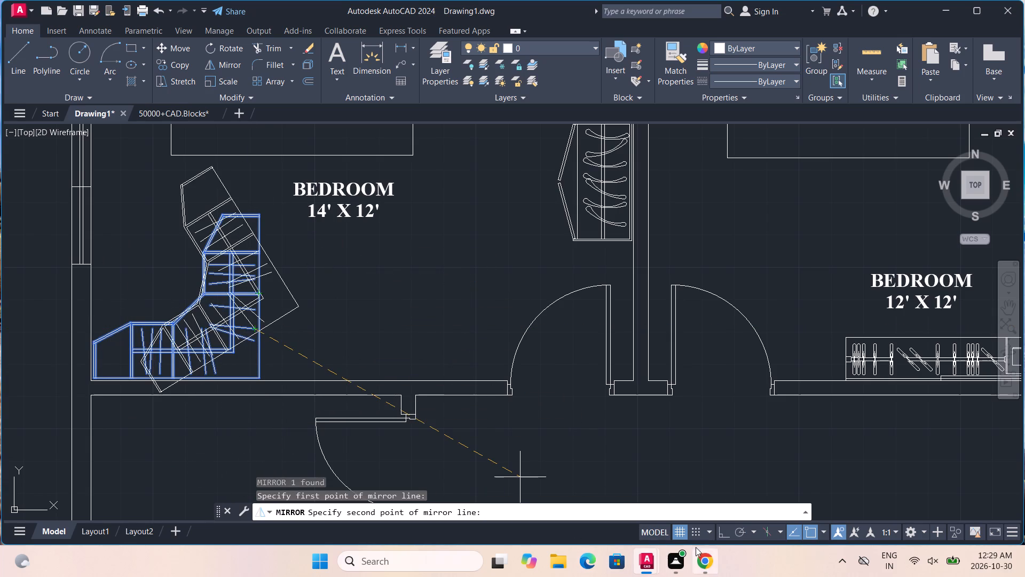
{"action": "left_click", "coordinate": [721, 529]}
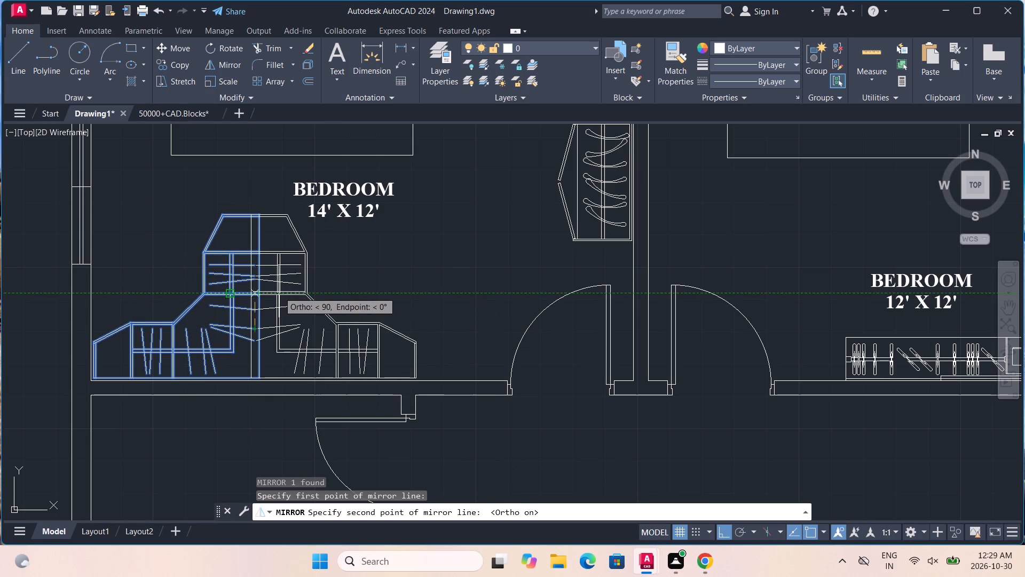
{"action": "left_click", "coordinate": [279, 292]}
{"action": "left_click", "coordinate": [293, 314]}
{"action": "left_click", "coordinate": [293, 315]}
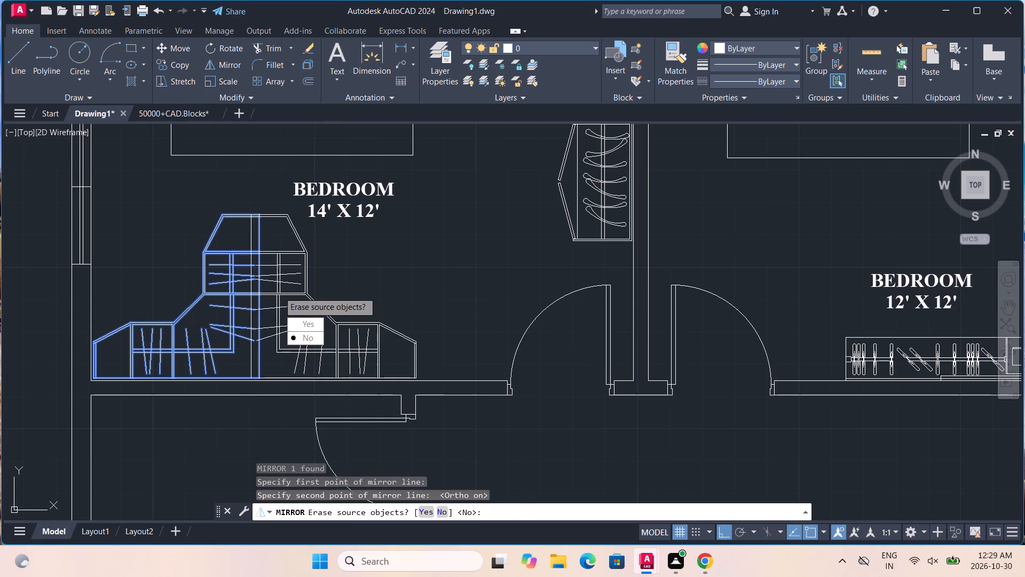
{"action": "left_click_drag", "start_coordinate": [293, 318], "coordinate": [279, 292]}
Move the mirrored L-shaped wardrobe horizontally by its lower-left corner to the left wall of the 14' X 12' bedroom.
{"action": "scroll", "coordinate": [259, 323], "scroll_direction": "up", "scroll_amount": 4}
{"action": "middle_click_drag", "start_coordinate": [253, 333], "coordinate": [373, 145]}
{"action": "scroll", "coordinate": [373, 145], "scroll_direction": "down", "scroll_amount": 2}
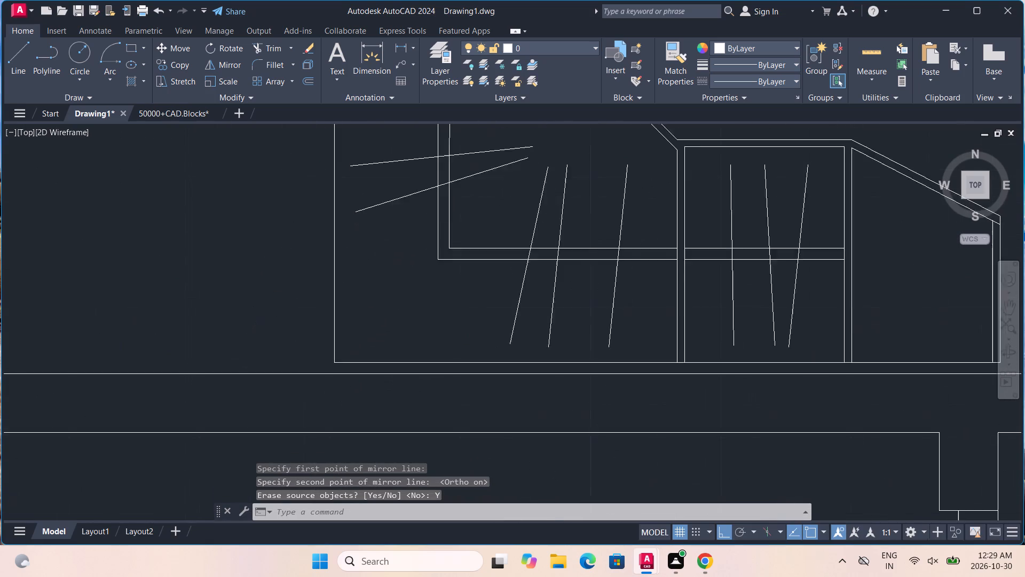
{"action": "left_click", "coordinate": [352, 285]}
{"action": "key", "text": "m"}
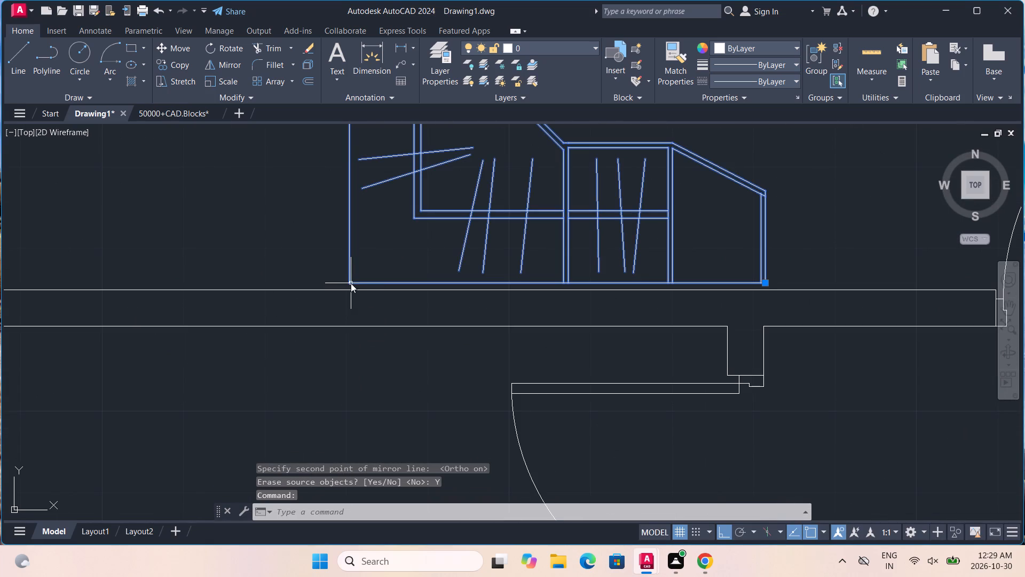
{"action": "key", "text": "Return"}
{"action": "scroll", "coordinate": [351, 283], "scroll_direction": "up", "scroll_amount": 3}
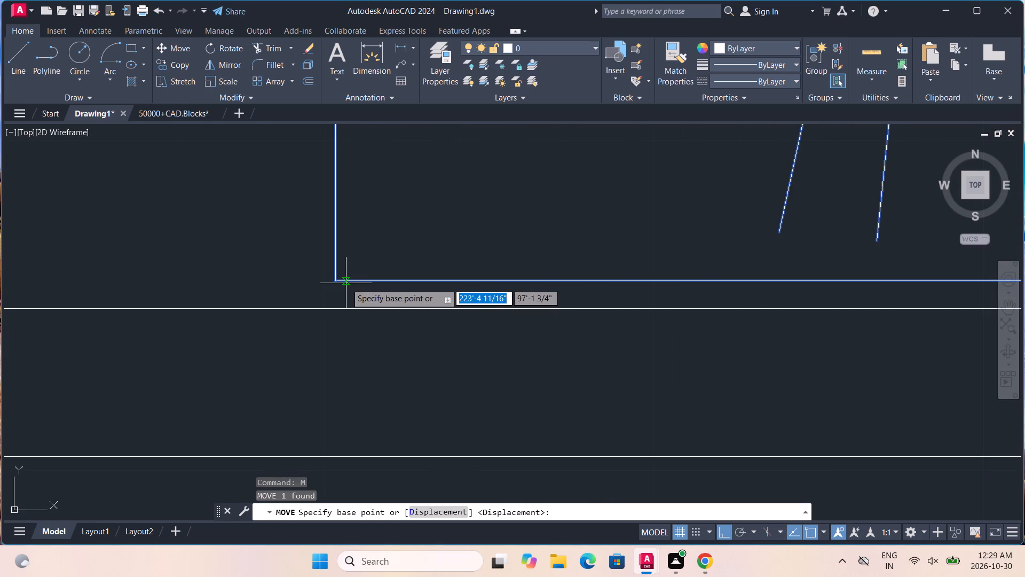
{"action": "left_click", "coordinate": [335, 279]}
{"action": "scroll", "coordinate": [335, 279], "scroll_direction": "down", "scroll_amount": 4}
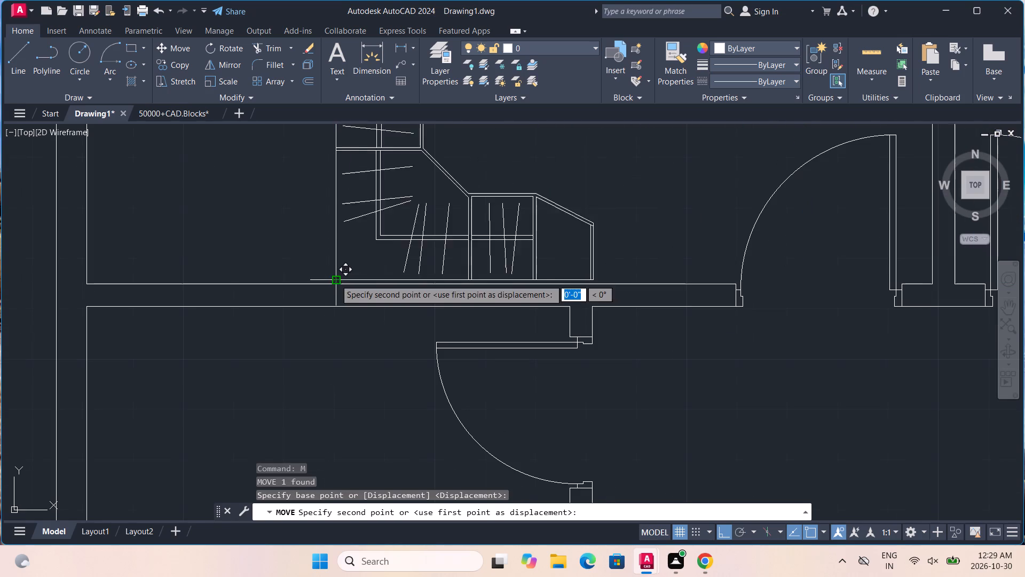
{"action": "scroll", "coordinate": [96, 268], "scroll_direction": "up", "scroll_amount": 4}
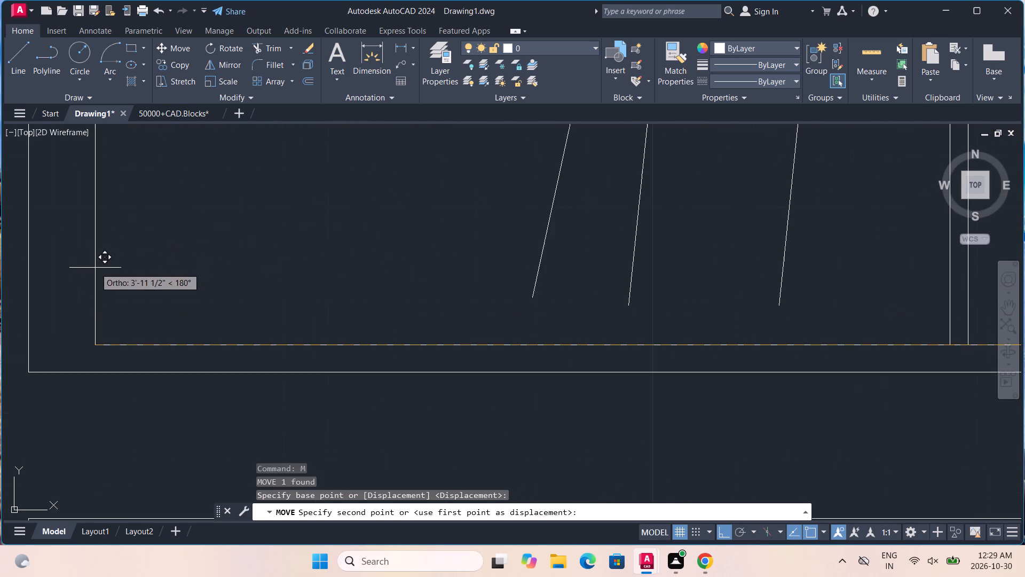
{"action": "left_click", "coordinate": [40, 349]}
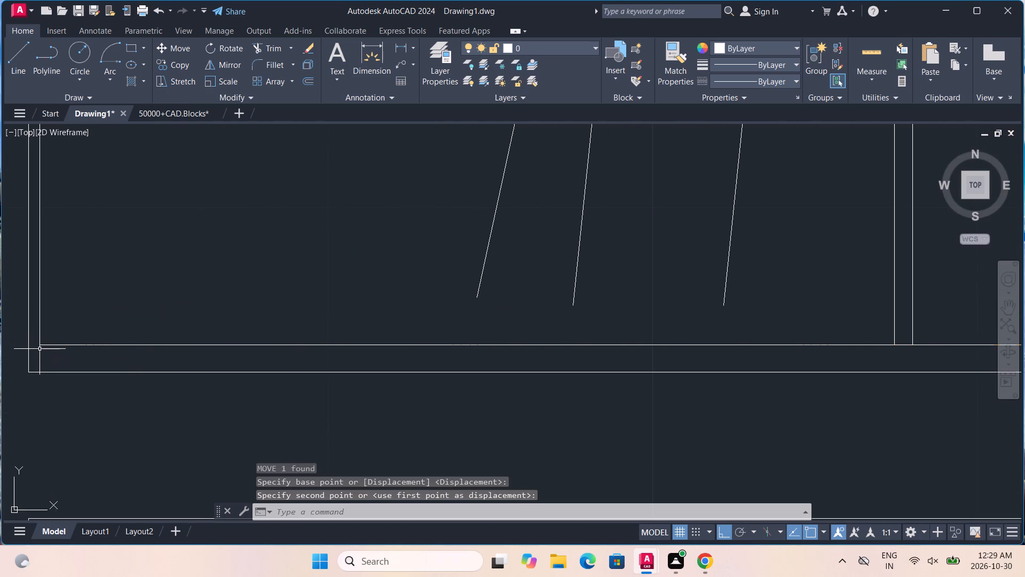
{"action": "scroll", "coordinate": [40, 349], "scroll_direction": "down", "scroll_amount": 6}
{"action": "scroll", "coordinate": [188, 288], "scroll_direction": "down", "scroll_amount": 2}
{"action": "middle_click_drag", "start_coordinate": [239, 273], "coordinate": [240, 274]}
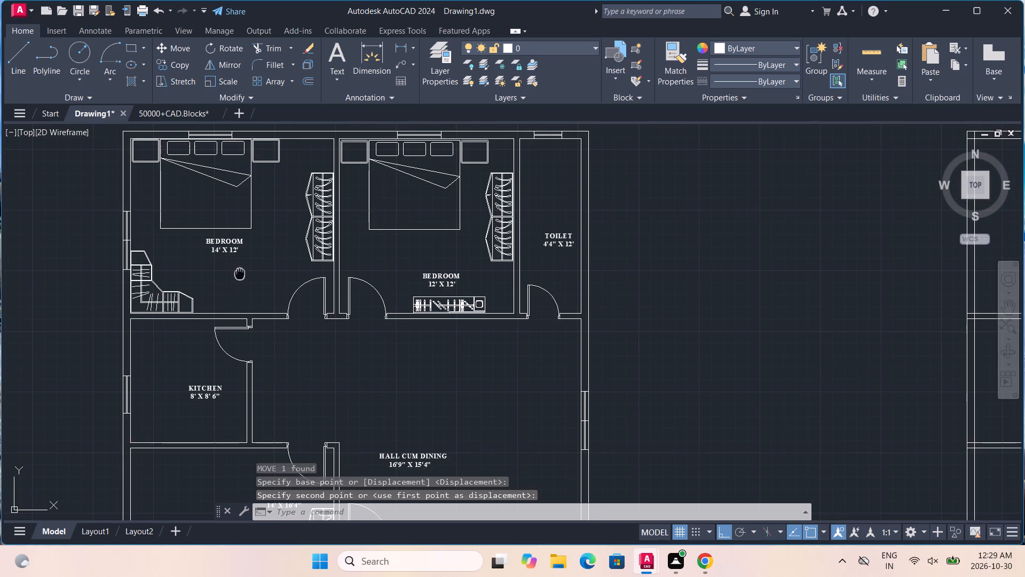
Switch to the 50000+CAD.Blocks drawing and look past the wardrobe, clothes and door sheets for the plan-view bed blocks.
{"action": "middle_click_drag", "start_coordinate": [240, 274], "coordinate": [237, 308]}
{"action": "scroll", "coordinate": [237, 309], "scroll_direction": "up", "scroll_amount": 1}
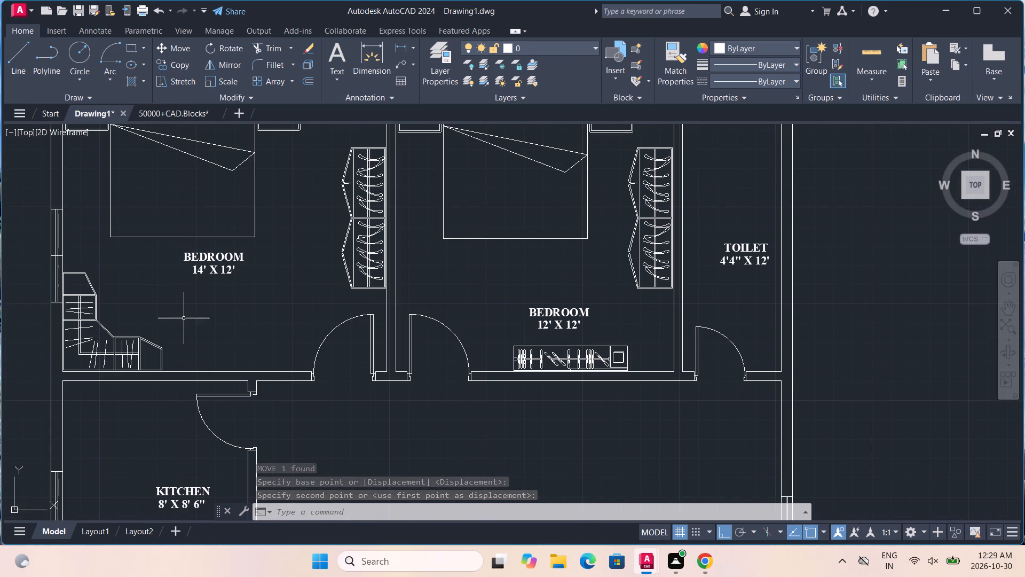
{"action": "scroll", "coordinate": [277, 321], "scroll_direction": "down", "scroll_amount": 2}
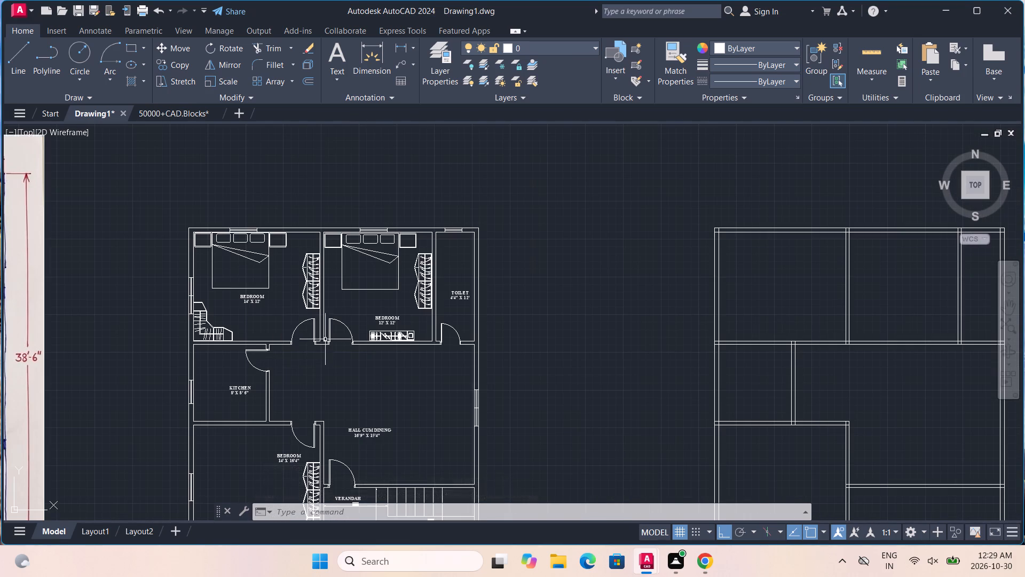
{"action": "middle_click_drag", "start_coordinate": [373, 321], "coordinate": [373, 236]}
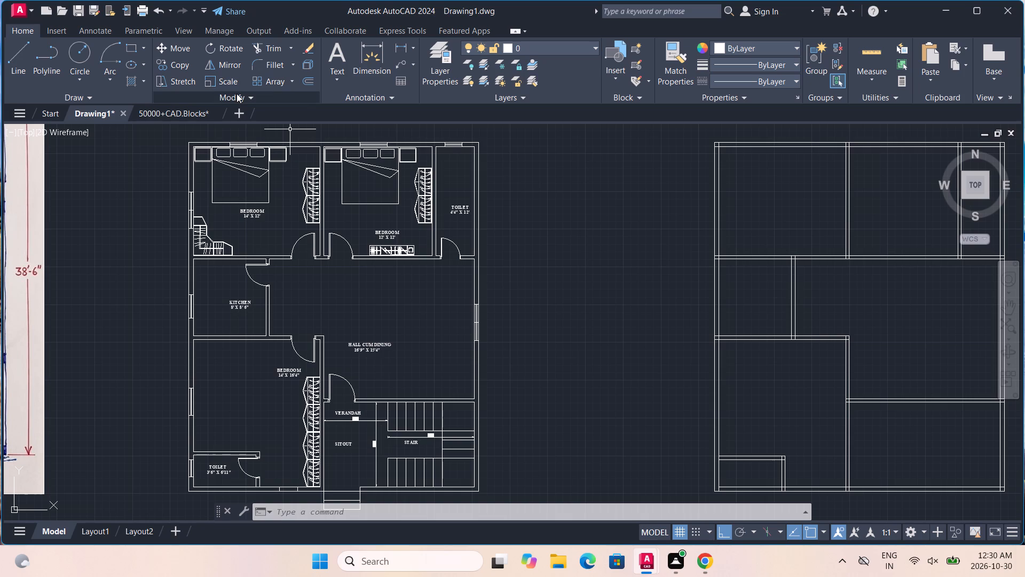
{"action": "left_click", "coordinate": [164, 112]}
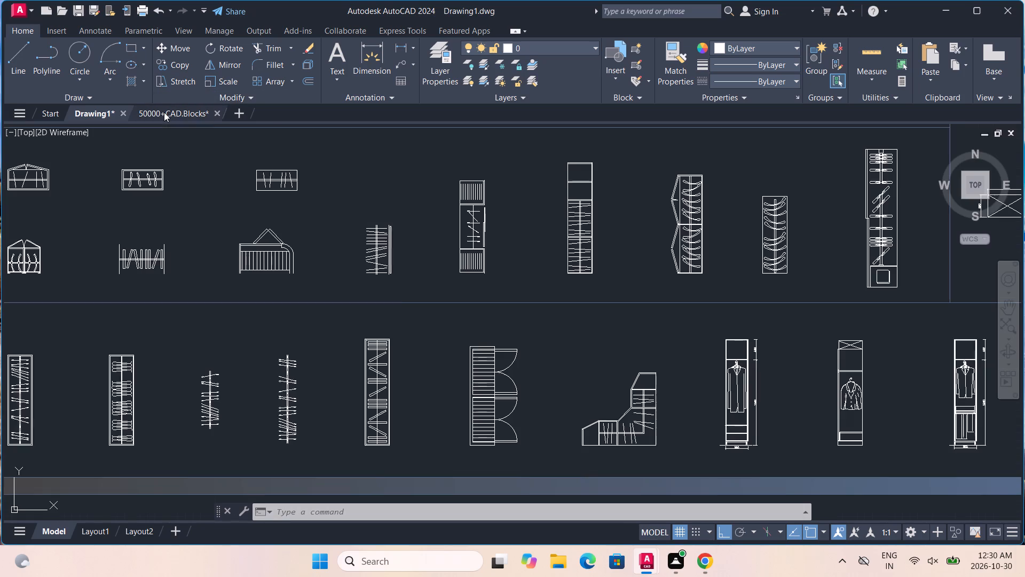
{"action": "scroll", "coordinate": [480, 326], "scroll_direction": "down", "scroll_amount": 2}
{"action": "middle_click_drag", "start_coordinate": [574, 283], "coordinate": [562, 291]}
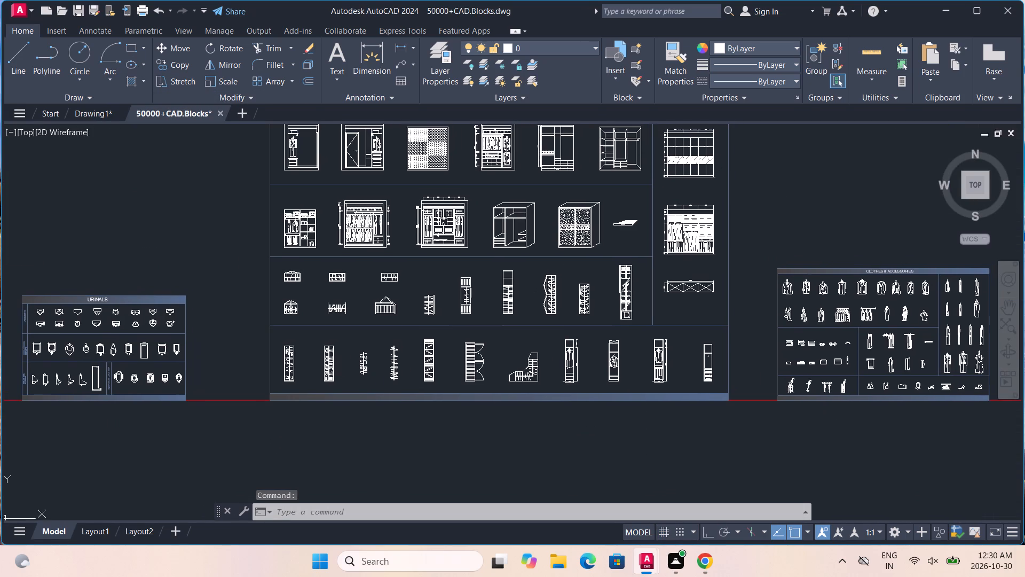
{"action": "middle_click_drag", "start_coordinate": [562, 291], "coordinate": [562, 292]}
{"action": "middle_click_drag", "start_coordinate": [123, 329], "coordinate": [491, 286]}
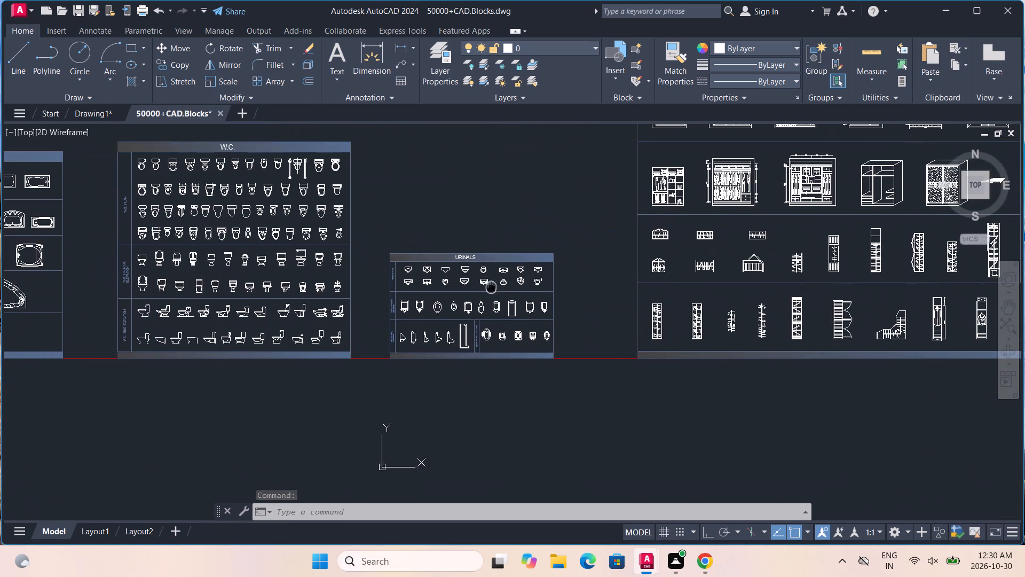
{"action": "middle_click_drag", "start_coordinate": [491, 286], "coordinate": [0, 283]}
{"action": "middle_click_drag", "start_coordinate": [804, 313], "coordinate": [172, 276]}
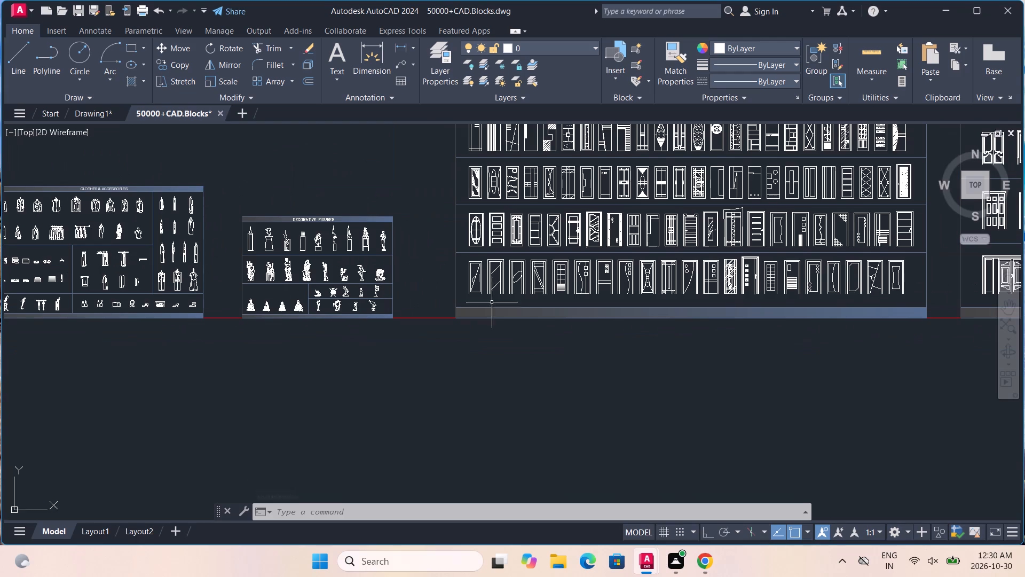
{"action": "middle_click_drag", "start_coordinate": [810, 327], "coordinate": [191, 380]}
{"action": "middle_click_drag", "start_coordinate": [795, 313], "coordinate": [227, 394]}
{"action": "middle_click_drag", "start_coordinate": [798, 377], "coordinate": [176, 351]}
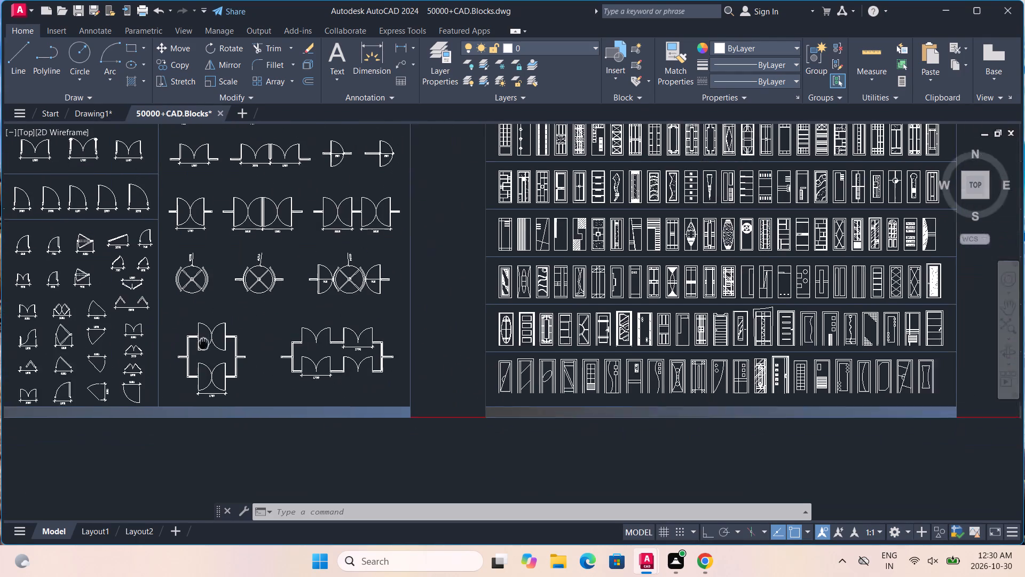
{"action": "middle_click_drag", "start_coordinate": [176, 351], "coordinate": [178, 349]}
{"action": "middle_click_drag", "start_coordinate": [950, 380], "coordinate": [276, 396]}
{"action": "middle_click_drag", "start_coordinate": [815, 379], "coordinate": [373, 372]}
{"action": "middle_click_drag", "start_coordinate": [1022, 393], "coordinate": [331, 362]}
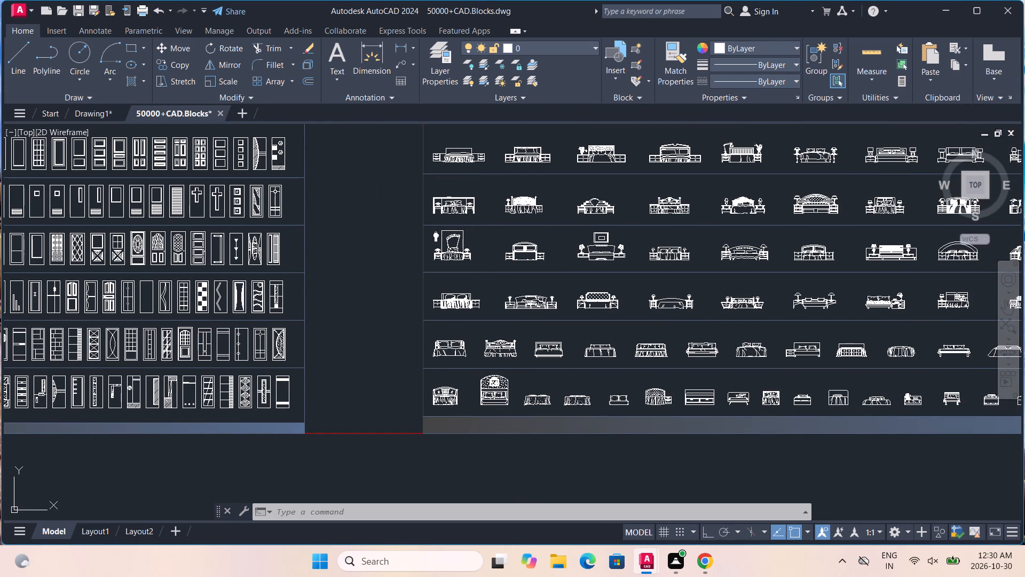
{"action": "middle_click_drag", "start_coordinate": [331, 362], "coordinate": [330, 362]}
{"action": "middle_click_drag", "start_coordinate": [889, 353], "coordinate": [111, 337]}
{"action": "middle_click_drag", "start_coordinate": [655, 372], "coordinate": [84, 381]}
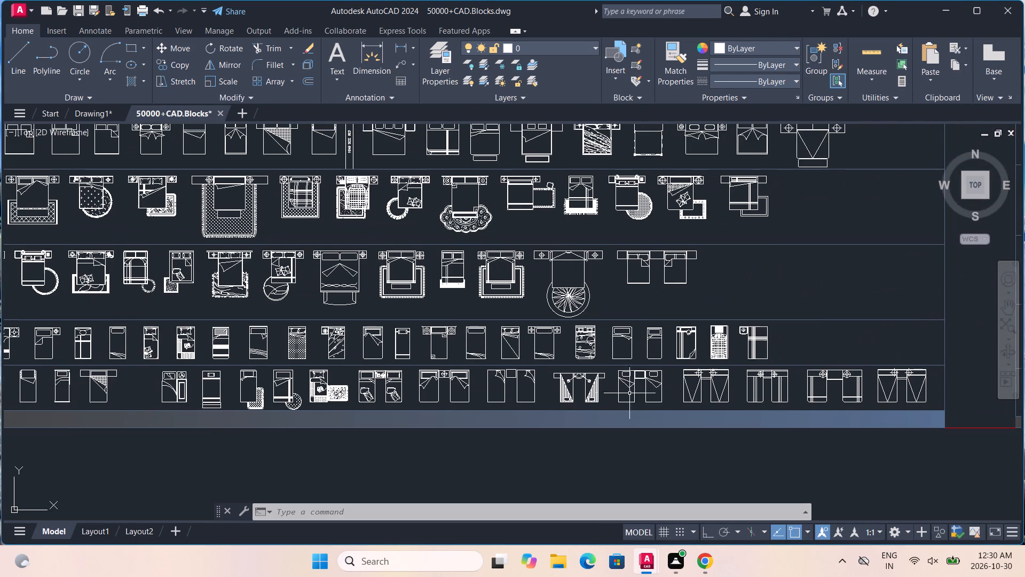
Examine the rows of double and single bed plan blocks for a bed suited to the 14' X 16'4" bedroom.
{"action": "middle_click_drag", "start_coordinate": [469, 316], "coordinate": [683, 434]}
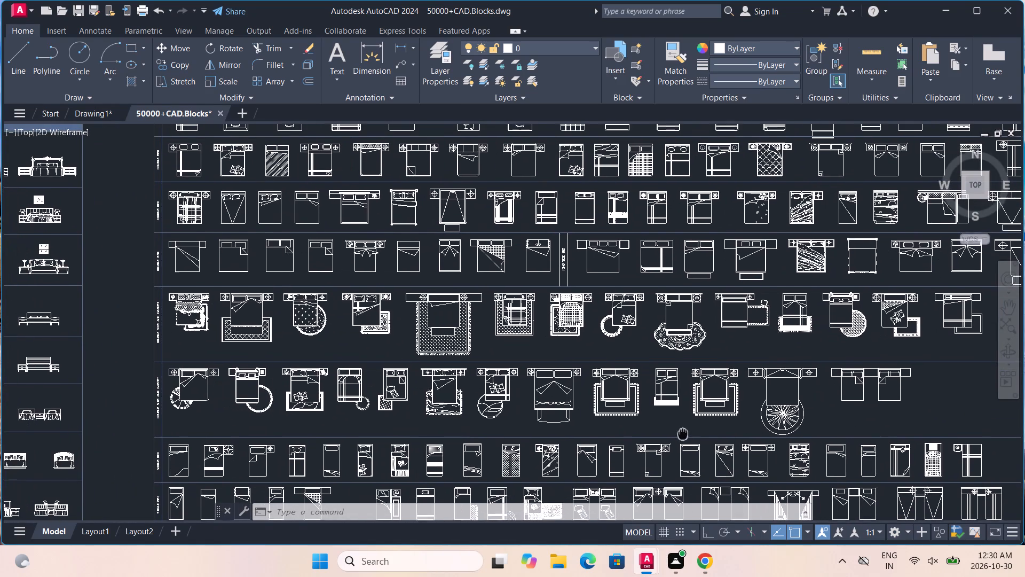
{"action": "scroll", "coordinate": [445, 376], "scroll_direction": "up", "scroll_amount": 3}
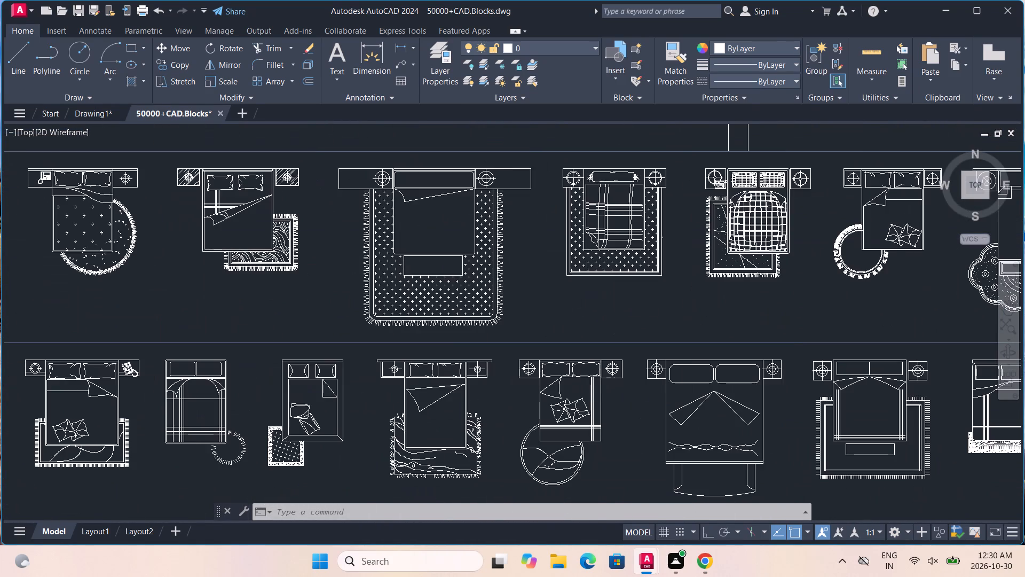
{"action": "middle_click_drag", "start_coordinate": [789, 404], "coordinate": [714, 290]}
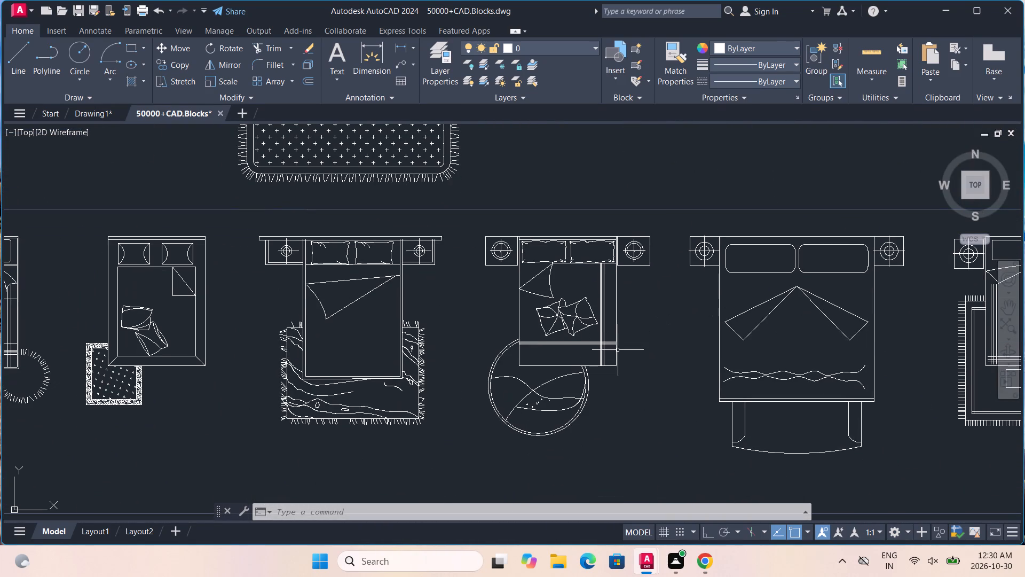
{"action": "scroll", "coordinate": [618, 350], "scroll_direction": "down", "scroll_amount": 1}
{"action": "middle_click_drag", "start_coordinate": [684, 252], "coordinate": [400, 403]}
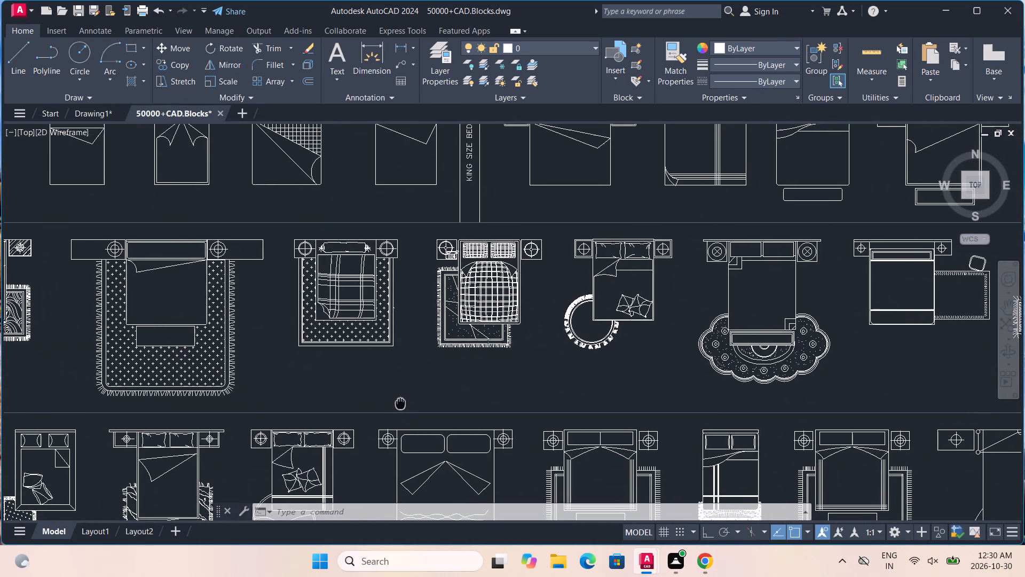
{"action": "middle_click_drag", "start_coordinate": [400, 403], "coordinate": [437, 329]}
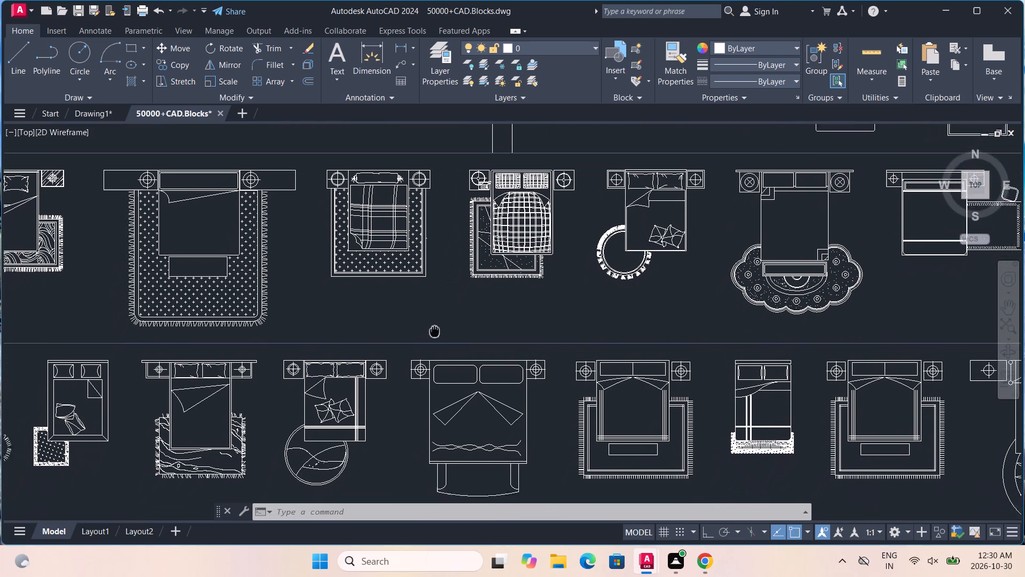
{"action": "middle_click_drag", "start_coordinate": [437, 329], "coordinate": [439, 324]}
{"action": "middle_click_drag", "start_coordinate": [492, 362], "coordinate": [576, 245]}
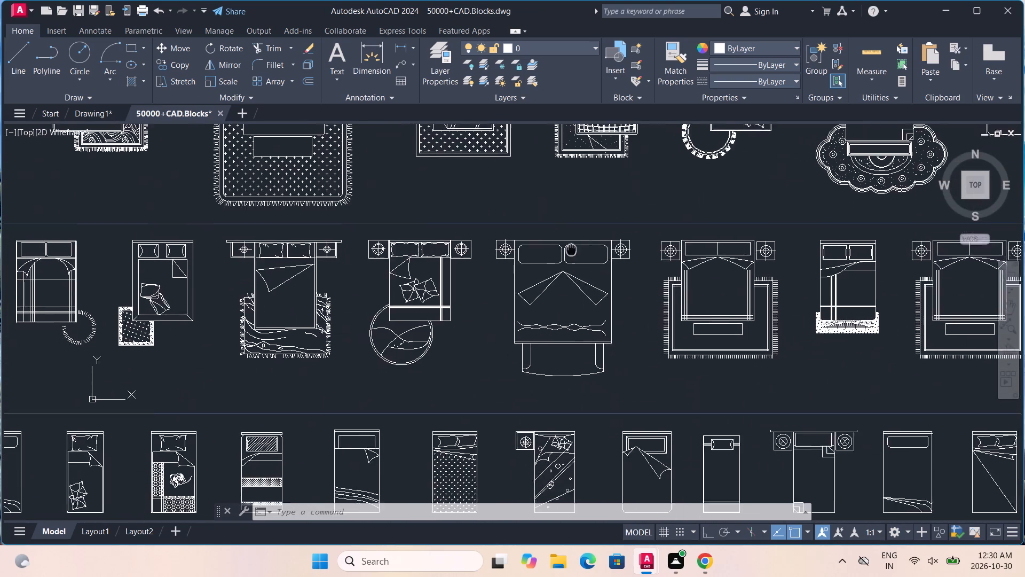
{"action": "middle_click_drag", "start_coordinate": [576, 245], "coordinate": [578, 243]}
{"action": "scroll", "coordinate": [553, 293], "scroll_direction": "down", "scroll_amount": 1}
{"action": "middle_click_drag", "start_coordinate": [529, 363], "coordinate": [558, 272]}
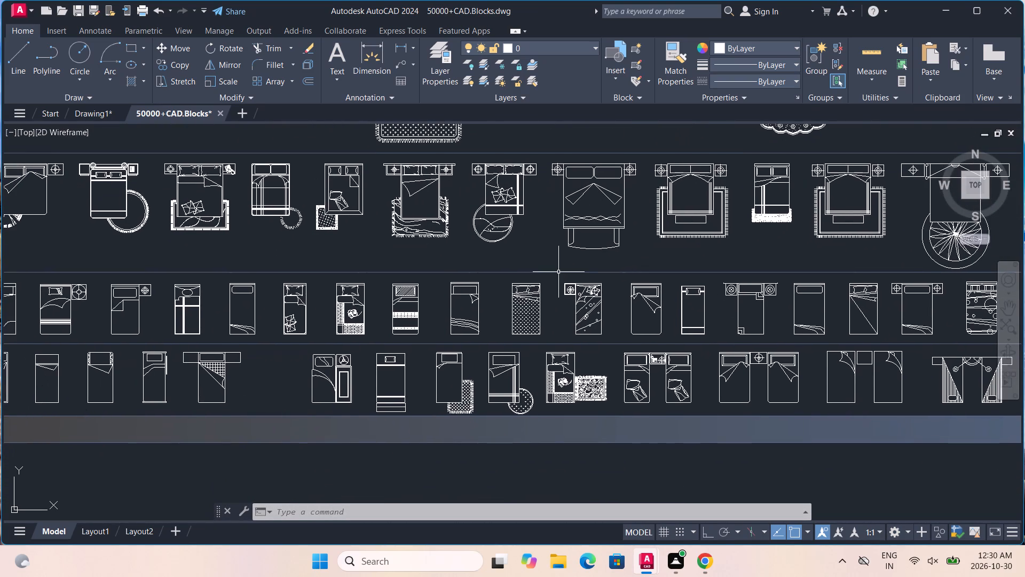
{"action": "scroll", "coordinate": [870, 307], "scroll_direction": "up", "scroll_amount": 2}
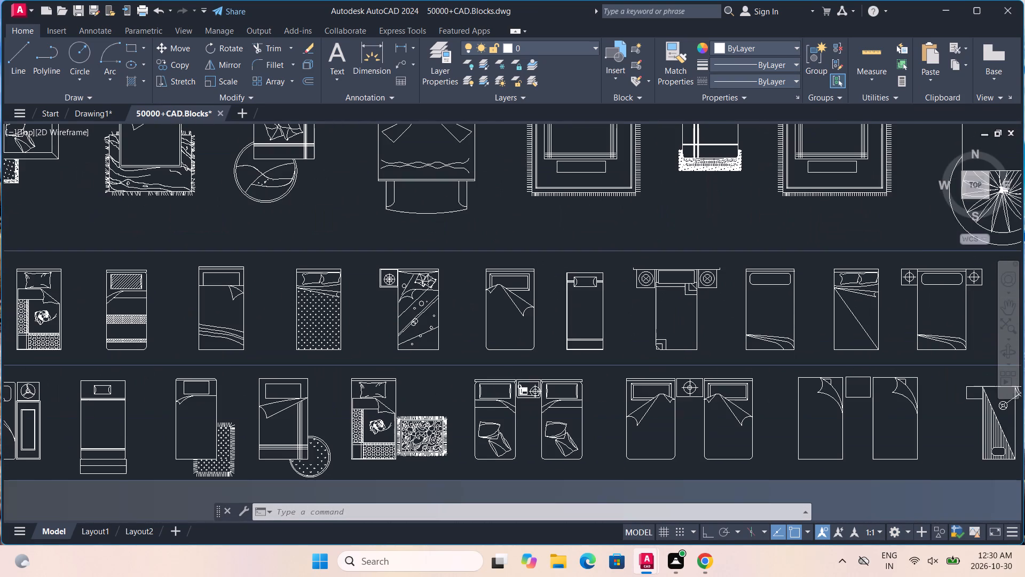
{"action": "scroll", "coordinate": [870, 307], "scroll_direction": "down", "scroll_amount": 1}
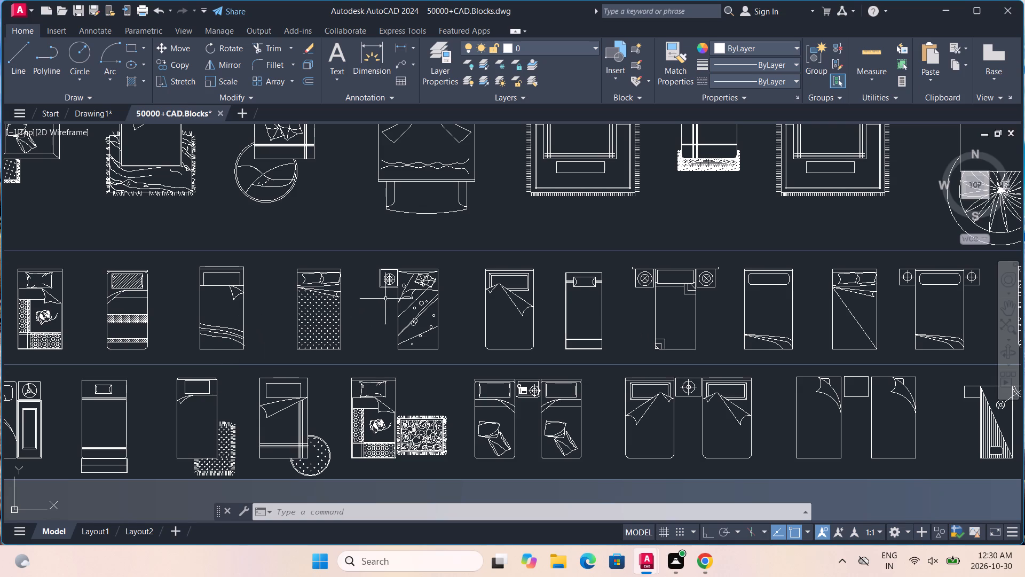
{"action": "middle_click_drag", "start_coordinate": [335, 407], "coordinate": [421, 333]}
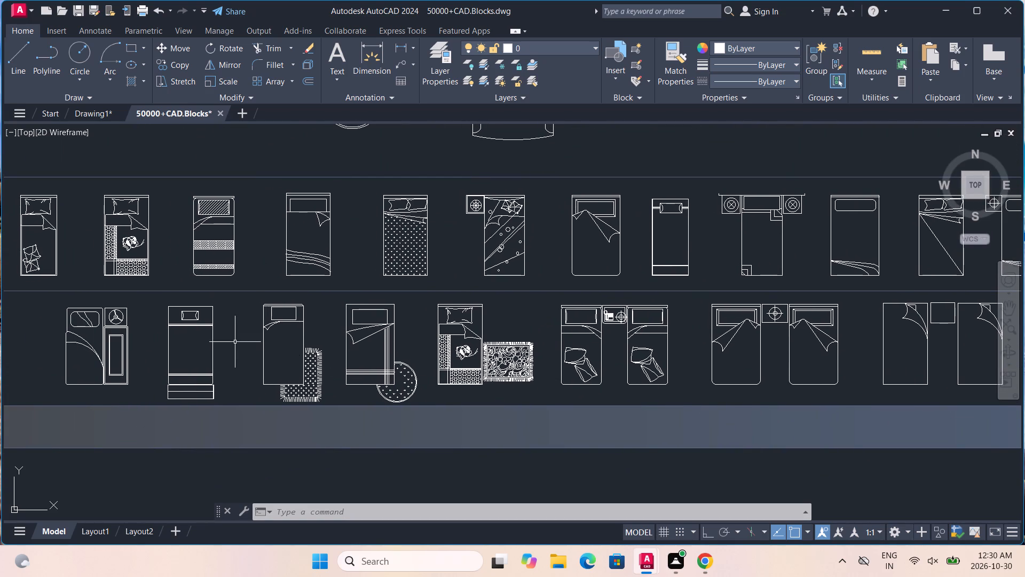
{"action": "middle_click_drag", "start_coordinate": [93, 249], "coordinate": [409, 362]}
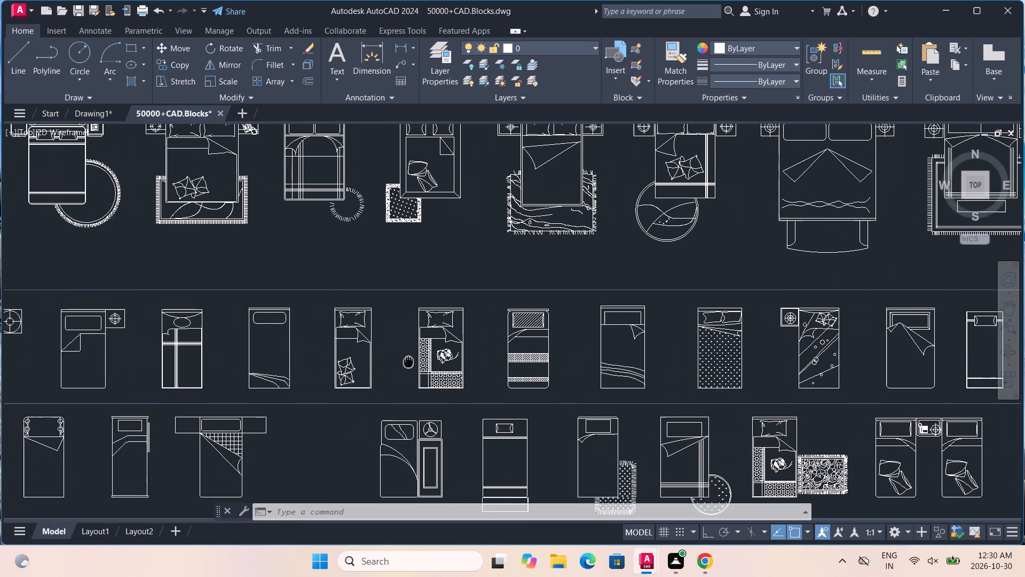
{"action": "middle_click_drag", "start_coordinate": [409, 362], "coordinate": [411, 374]}
{"action": "middle_click_drag", "start_coordinate": [411, 380], "coordinate": [424, 389]}
{"action": "scroll", "coordinate": [406, 354], "scroll_direction": "down", "scroll_amount": 1}
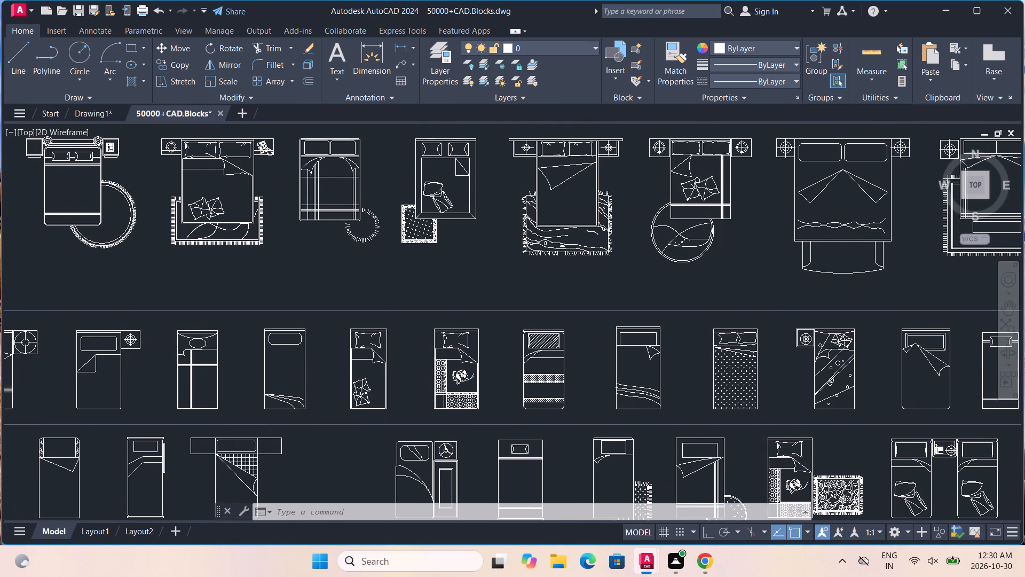
{"action": "scroll", "coordinate": [406, 354], "scroll_direction": "up", "scroll_amount": 1}
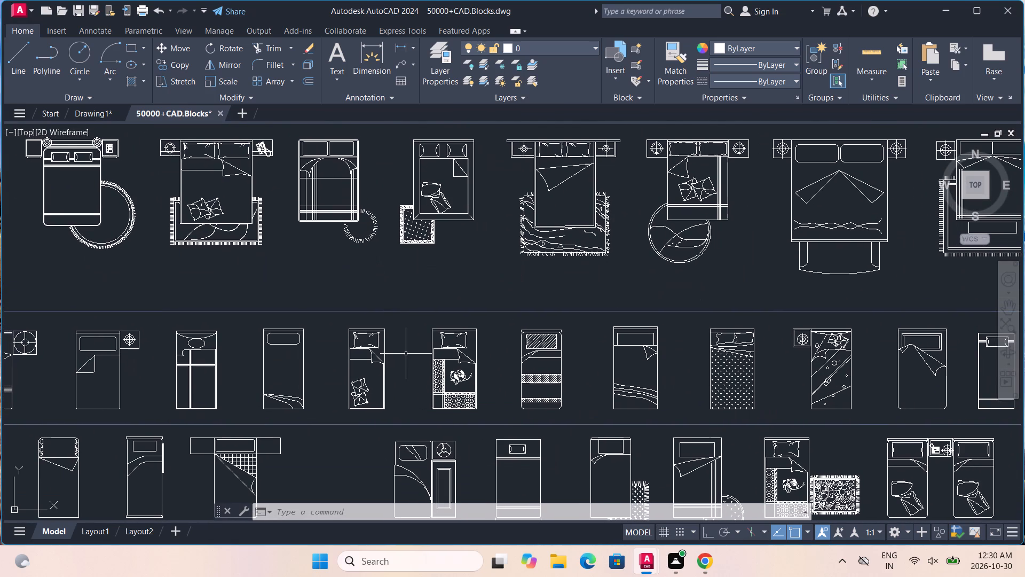
Copy the plain single bed with one pillow and two loose cushions to the clipboard and return to Drawing1.
{"action": "left_click", "coordinate": [373, 346]}
{"action": "right_click", "coordinate": [373, 346]}
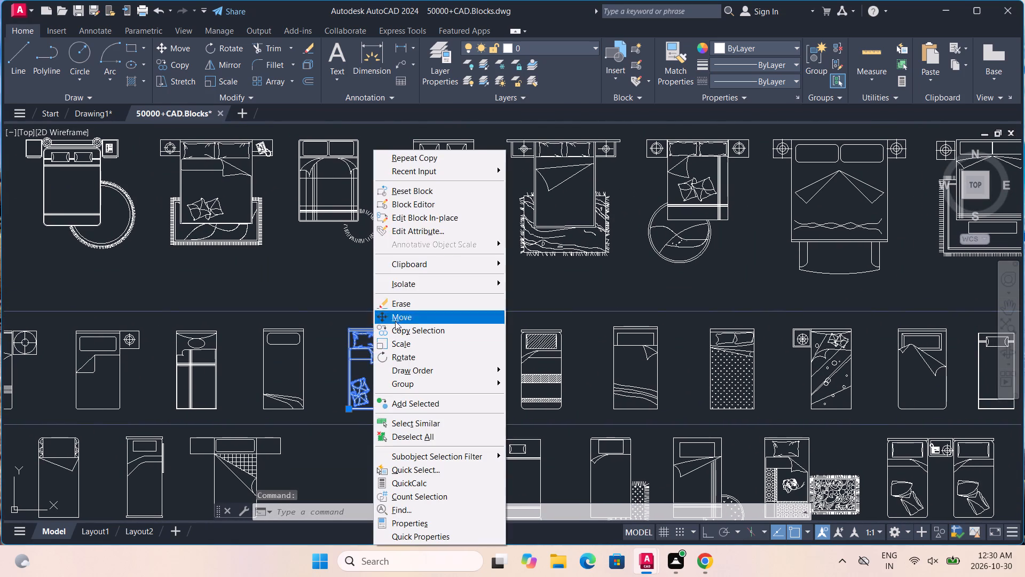
{"action": "left_click", "coordinate": [410, 266]}
{"action": "left_click", "coordinate": [519, 294]}
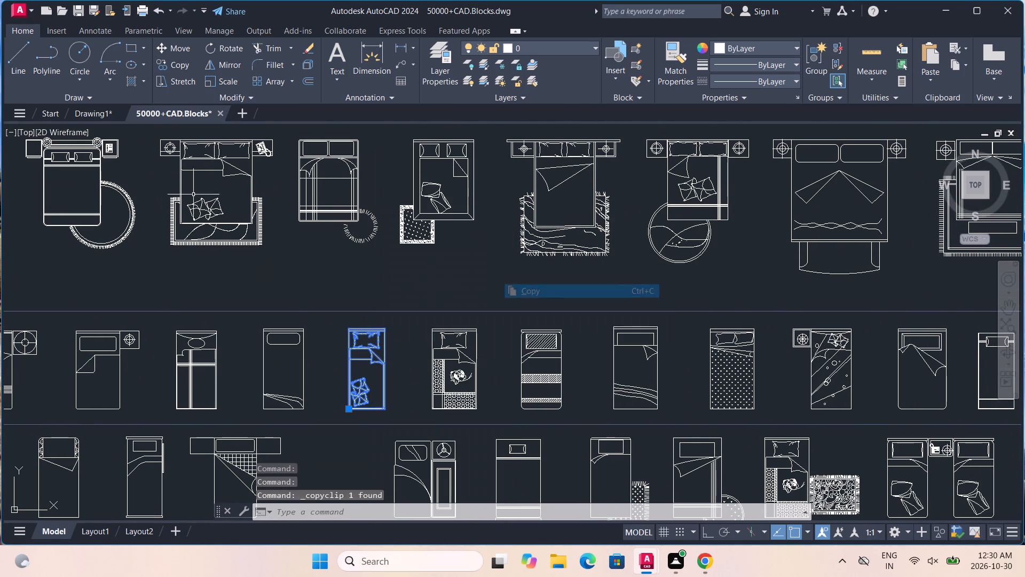
{"action": "left_click", "coordinate": [81, 110]}
{"action": "middle_click_drag", "start_coordinate": [264, 353], "coordinate": [309, 247]}
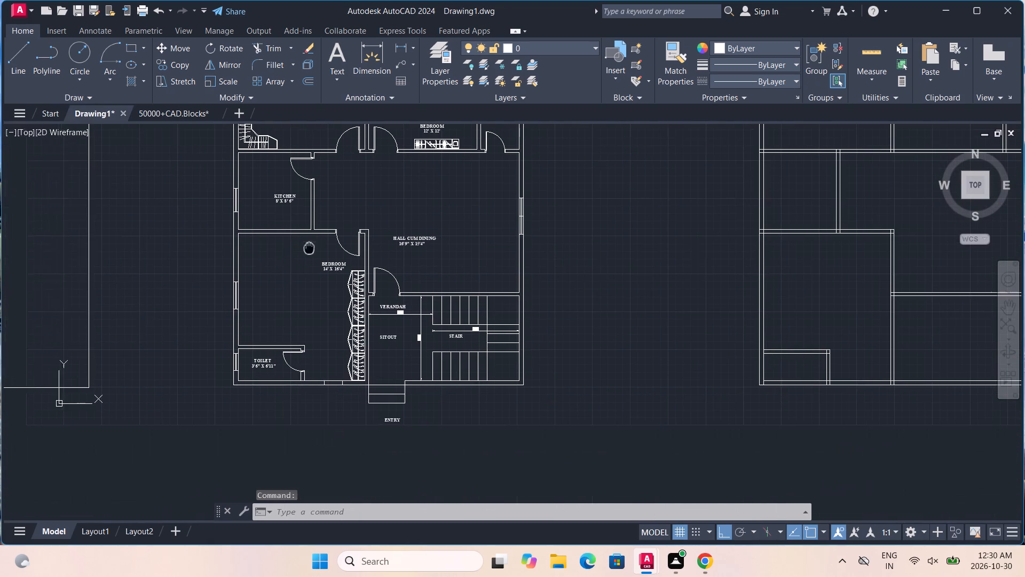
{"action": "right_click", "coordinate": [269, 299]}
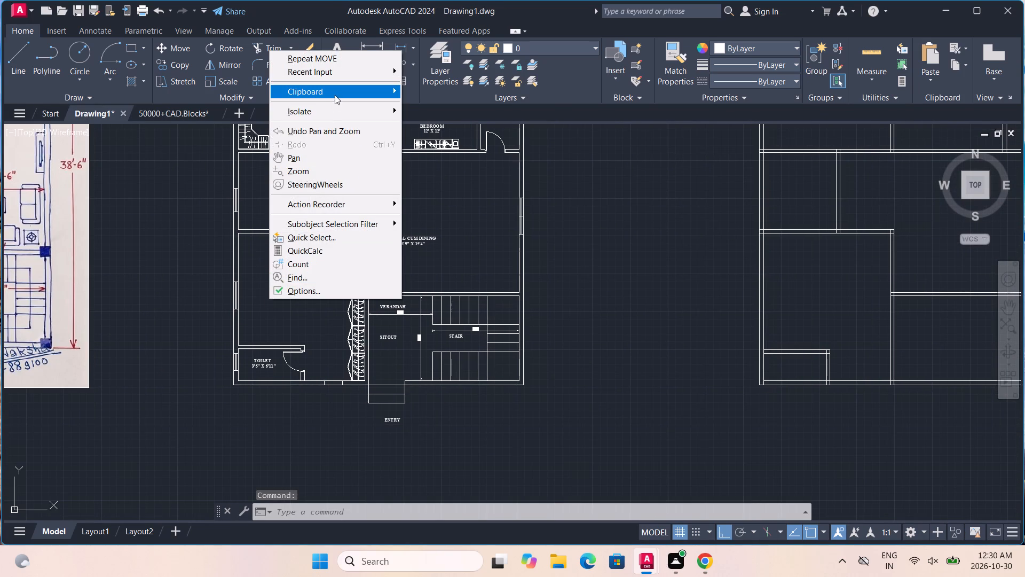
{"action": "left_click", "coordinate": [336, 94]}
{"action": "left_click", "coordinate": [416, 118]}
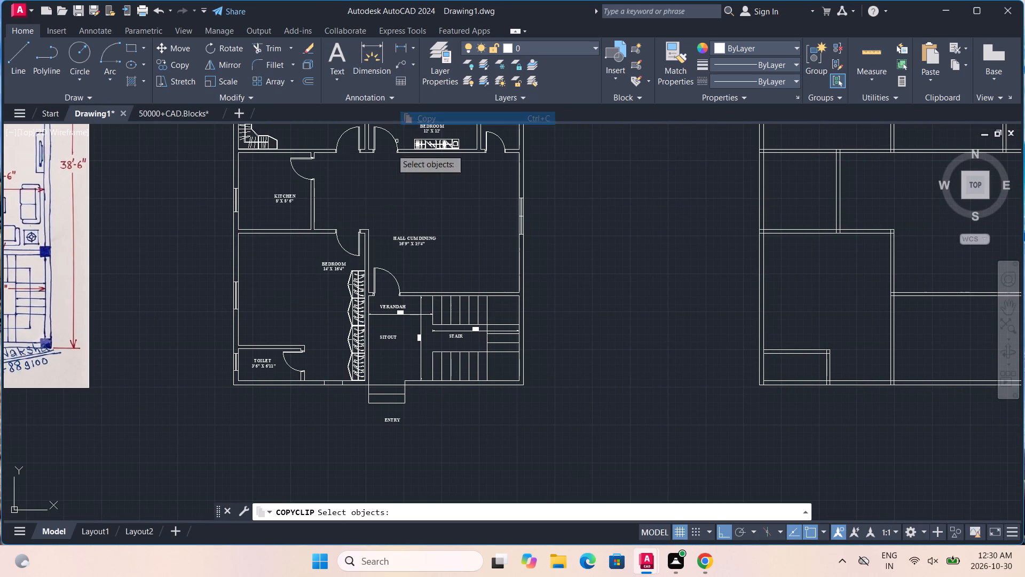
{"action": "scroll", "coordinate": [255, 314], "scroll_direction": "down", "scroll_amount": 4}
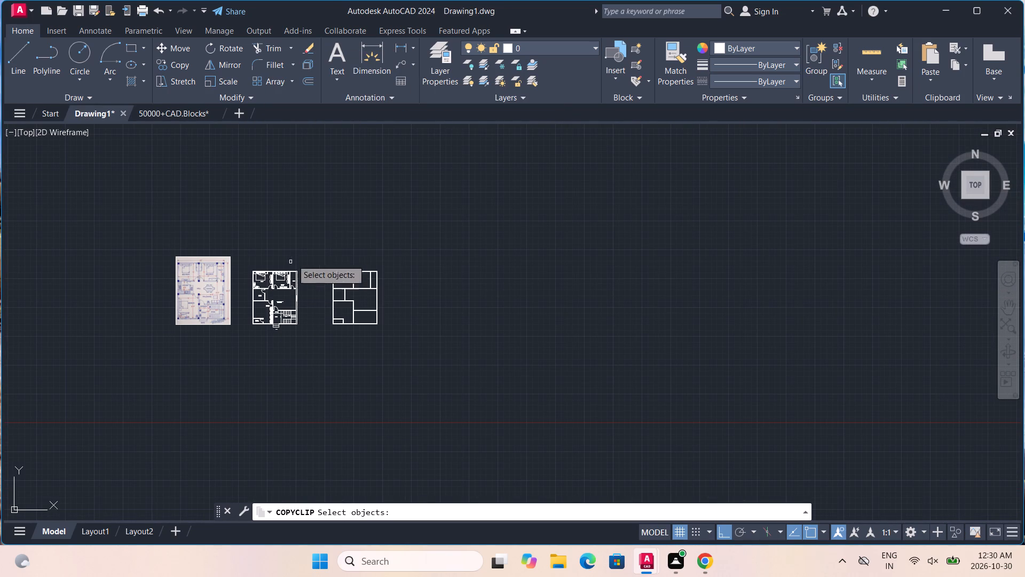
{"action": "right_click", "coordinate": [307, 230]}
Paste the single bed into the 14' X 16'4" bedroom, with its lower-left corner just above the toilet near the outer wall.
{"action": "right_click", "coordinate": [310, 228]}
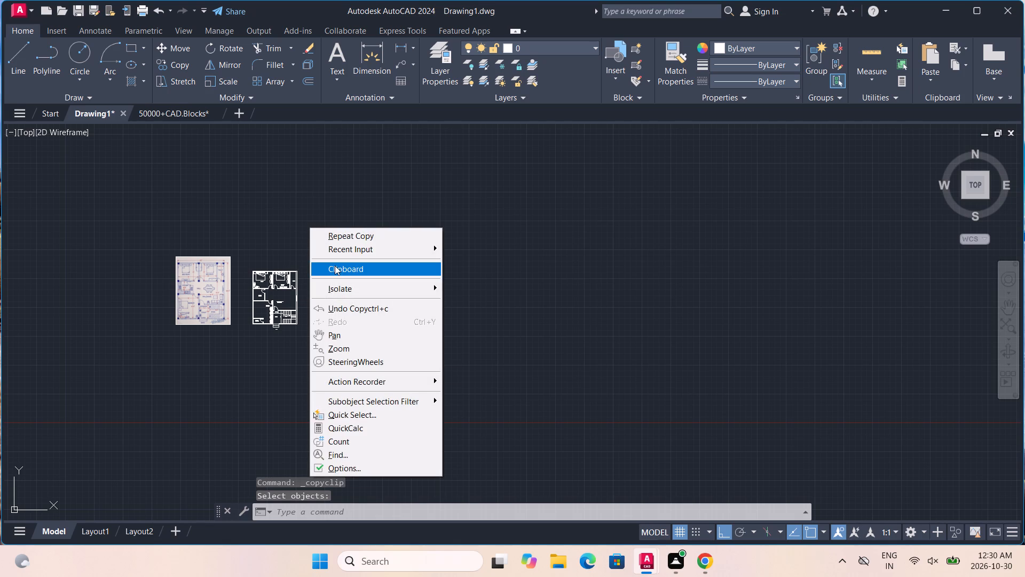
{"action": "left_click", "coordinate": [335, 266]}
{"action": "left_click", "coordinate": [462, 321]}
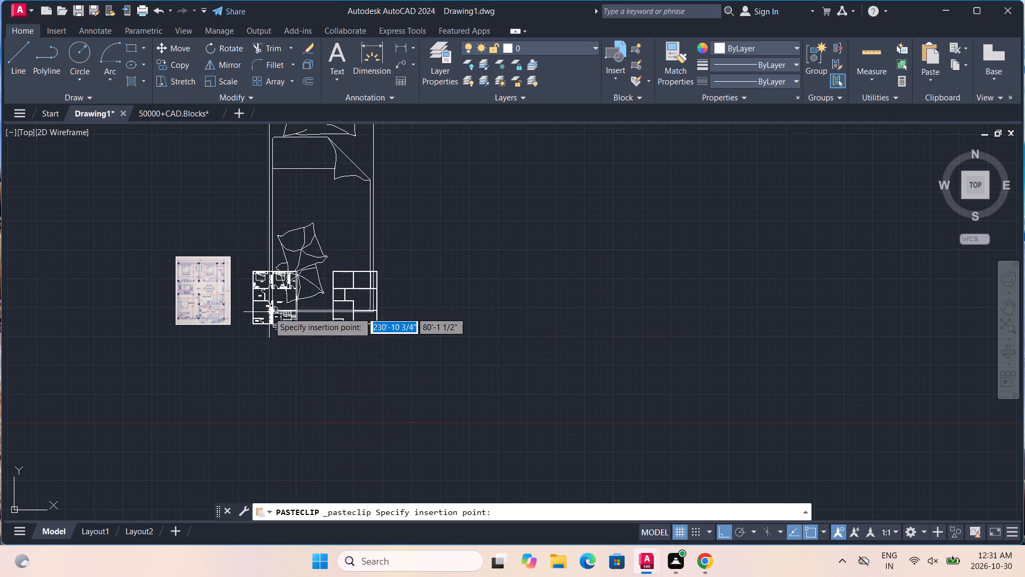
{"action": "scroll", "coordinate": [269, 312], "scroll_direction": "up", "scroll_amount": 3}
{"action": "left_click", "coordinate": [207, 328]}
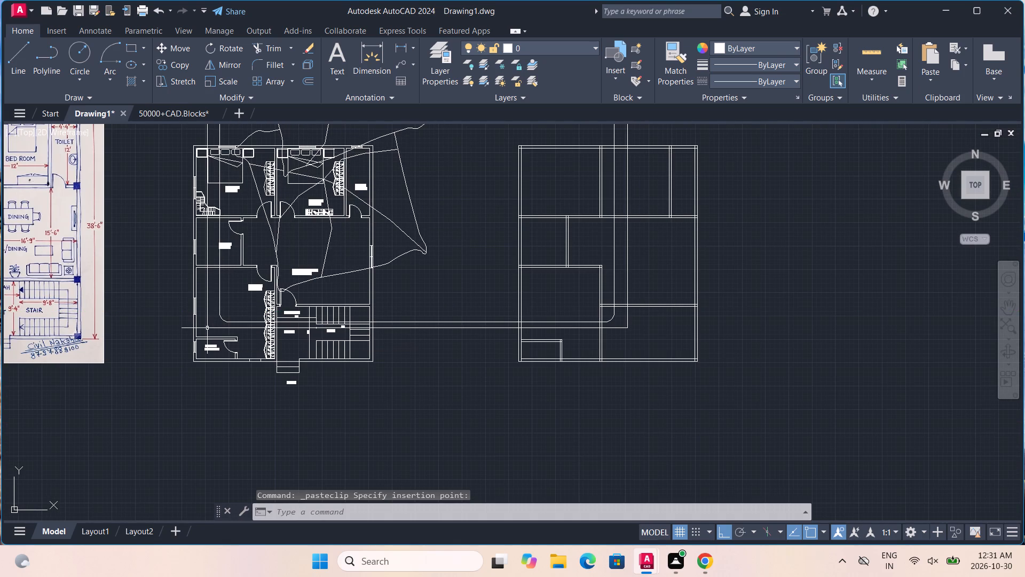
Scale the oversized pasted single bed down by eye from its lower-left corner to fit inside the 14' X 16'4" bedroom.
{"action": "left_click", "coordinate": [207, 328]}
{"action": "type", "text": "SC"}
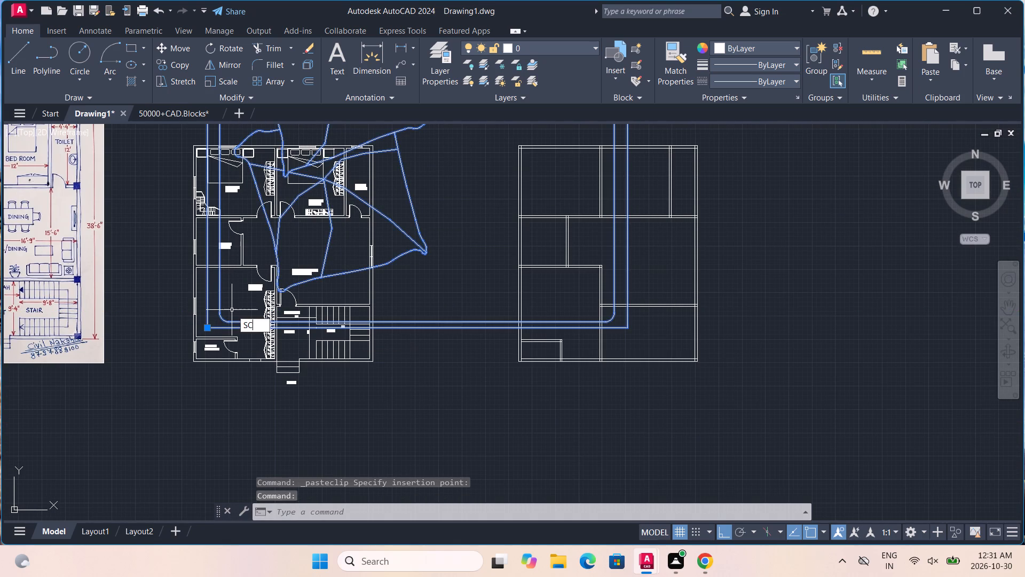
{"action": "key", "text": "Return"}
{"action": "left_click", "coordinate": [207, 327]}
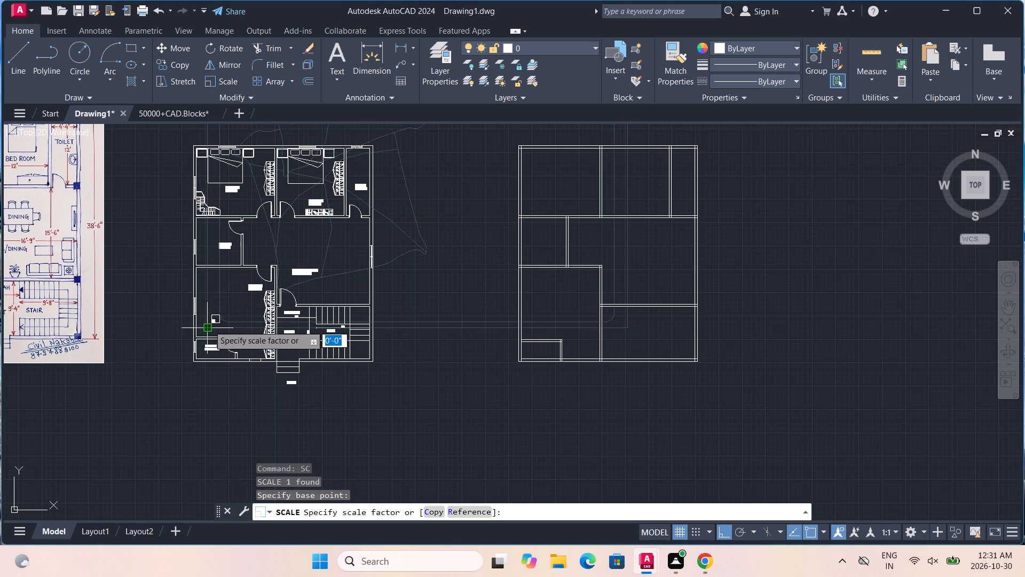
{"action": "scroll", "coordinate": [216, 318], "scroll_direction": "up", "scroll_amount": 4}
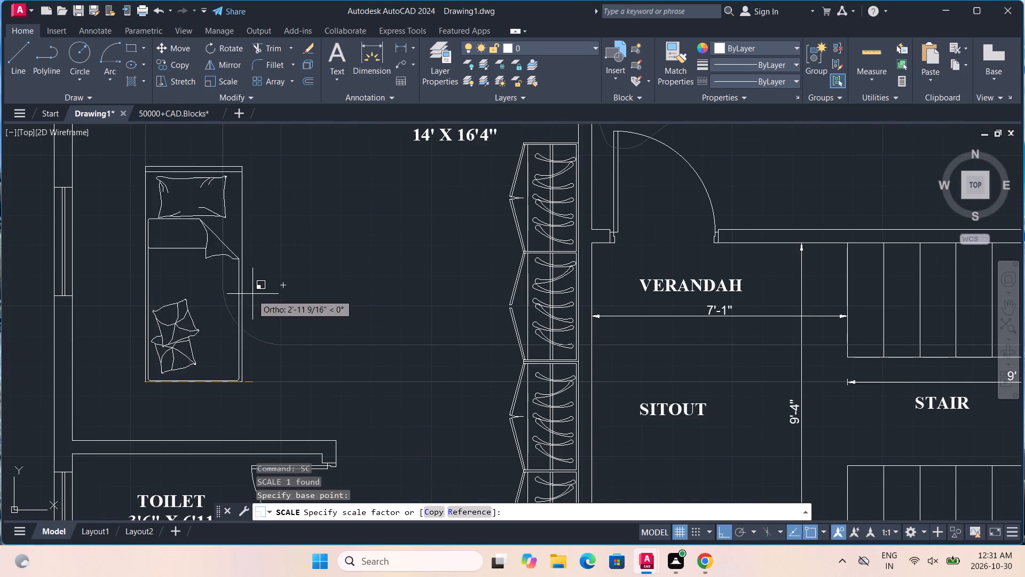
{"action": "middle_click_drag", "start_coordinate": [297, 285], "coordinate": [312, 354]}
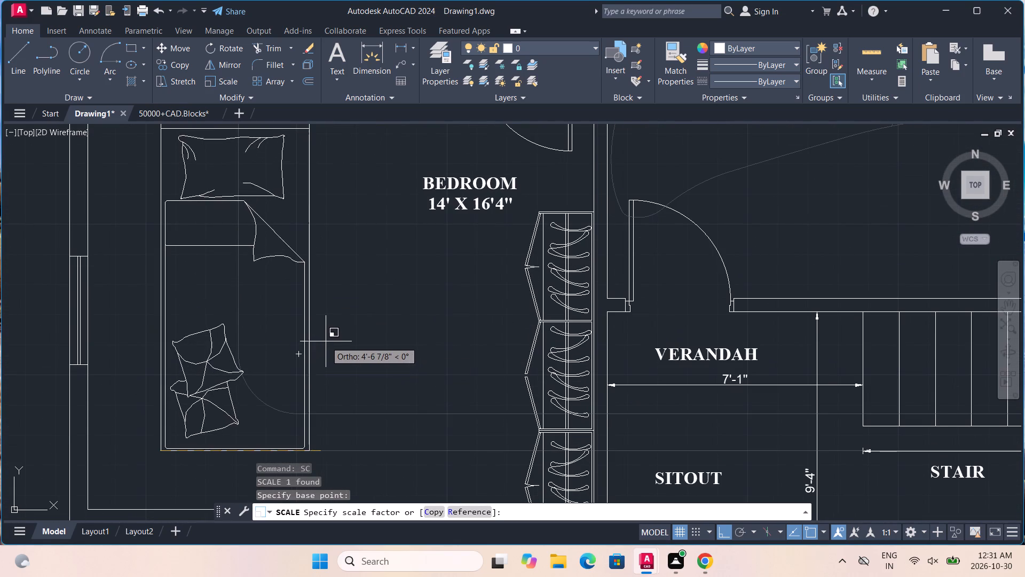
{"action": "scroll", "coordinate": [326, 341], "scroll_direction": "down", "scroll_amount": 2}
{"action": "left_click", "coordinate": [315, 369]}
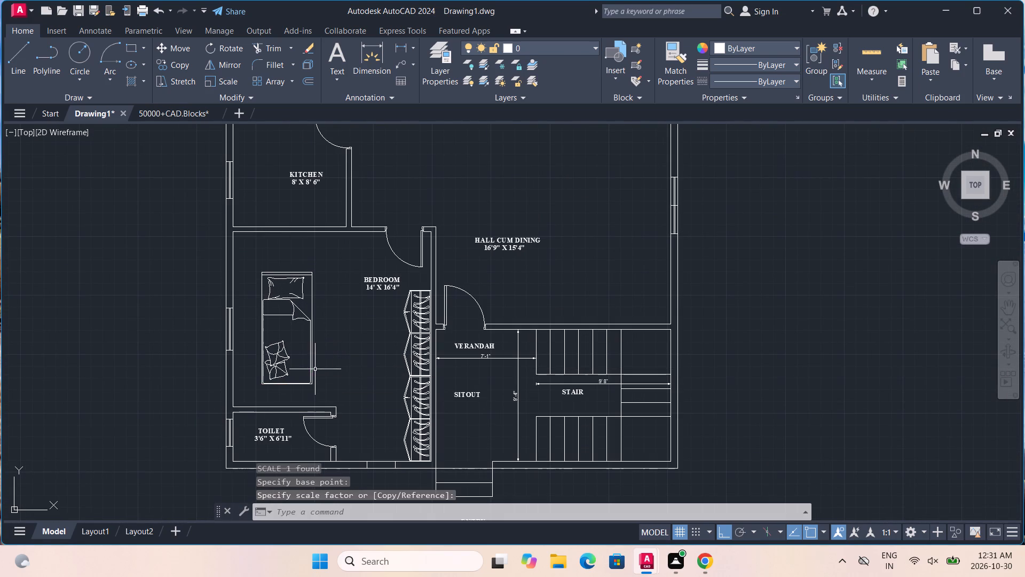
Rotate the single bed 90° counterclockwise about its upper-left corner so its head faces the bedroom's outer wall.
{"action": "left_click", "coordinate": [301, 297]}
{"action": "type", "text": "RO"}
{"action": "key", "text": "Return"}
{"action": "left_click", "coordinate": [265, 275]}
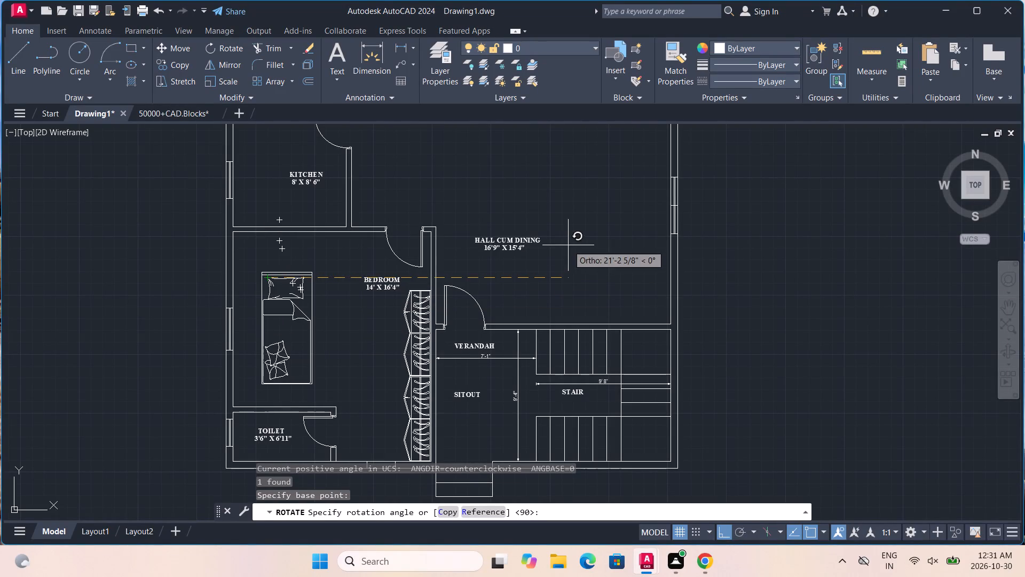
{"action": "left_click", "coordinate": [247, 193]}
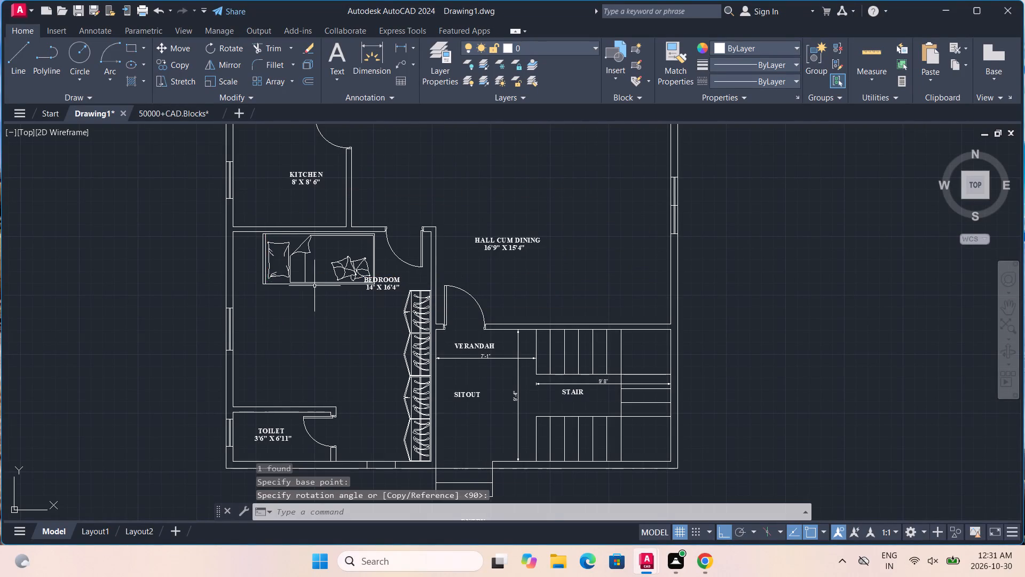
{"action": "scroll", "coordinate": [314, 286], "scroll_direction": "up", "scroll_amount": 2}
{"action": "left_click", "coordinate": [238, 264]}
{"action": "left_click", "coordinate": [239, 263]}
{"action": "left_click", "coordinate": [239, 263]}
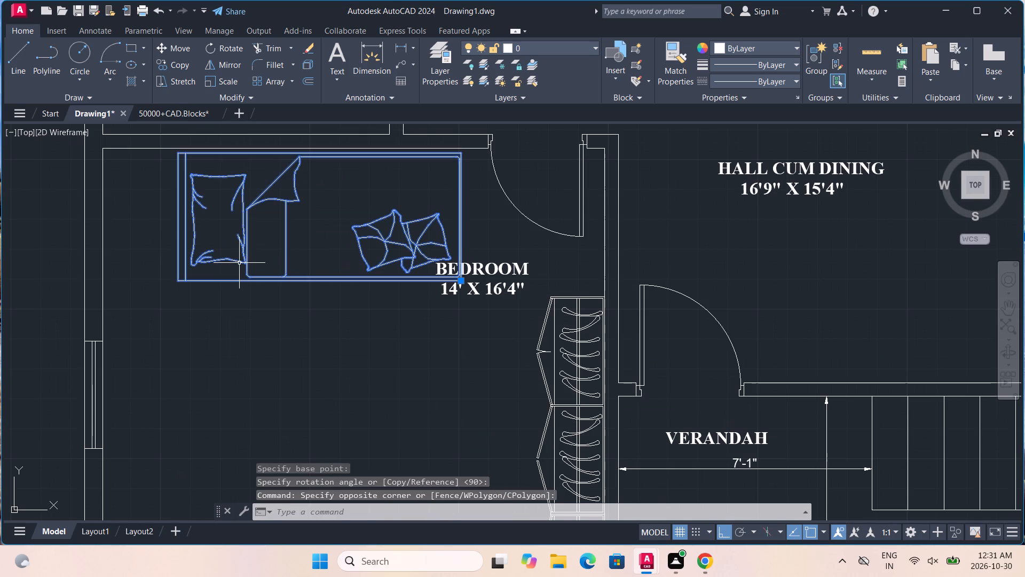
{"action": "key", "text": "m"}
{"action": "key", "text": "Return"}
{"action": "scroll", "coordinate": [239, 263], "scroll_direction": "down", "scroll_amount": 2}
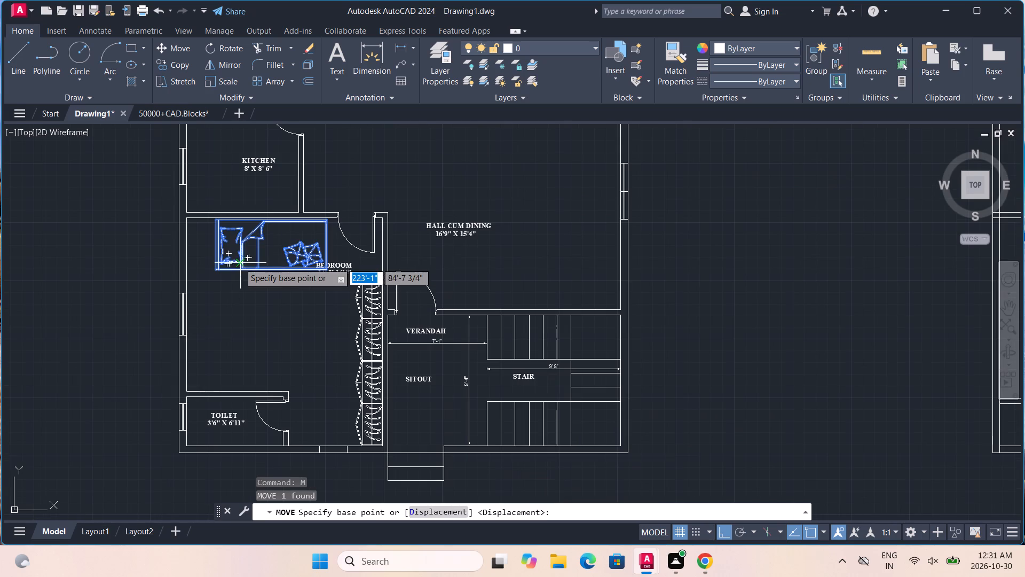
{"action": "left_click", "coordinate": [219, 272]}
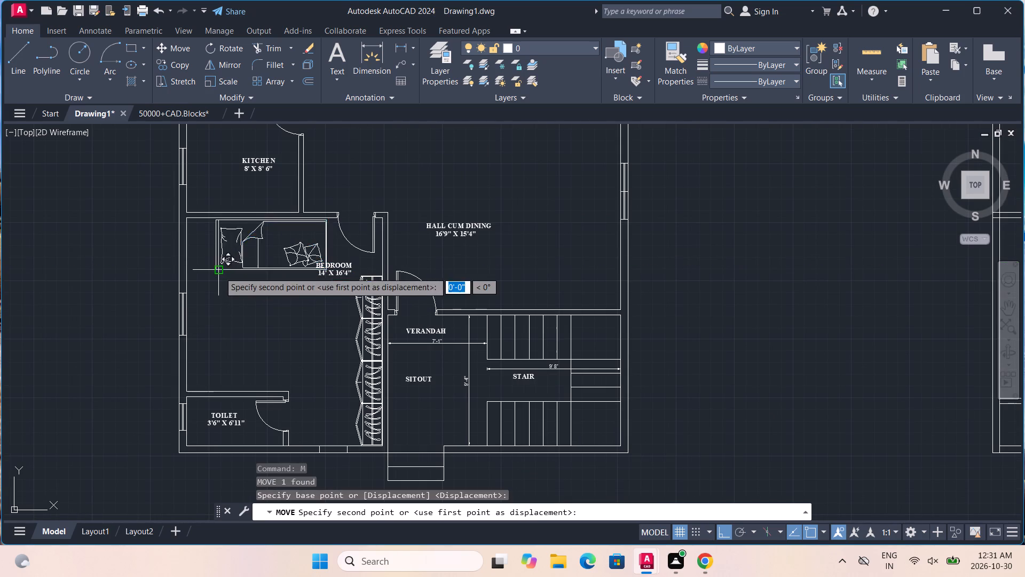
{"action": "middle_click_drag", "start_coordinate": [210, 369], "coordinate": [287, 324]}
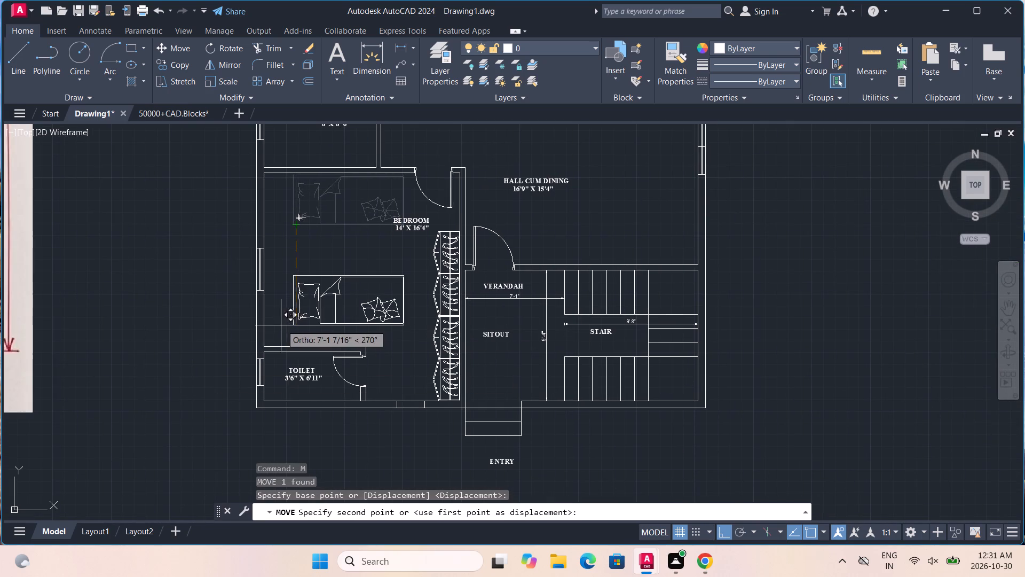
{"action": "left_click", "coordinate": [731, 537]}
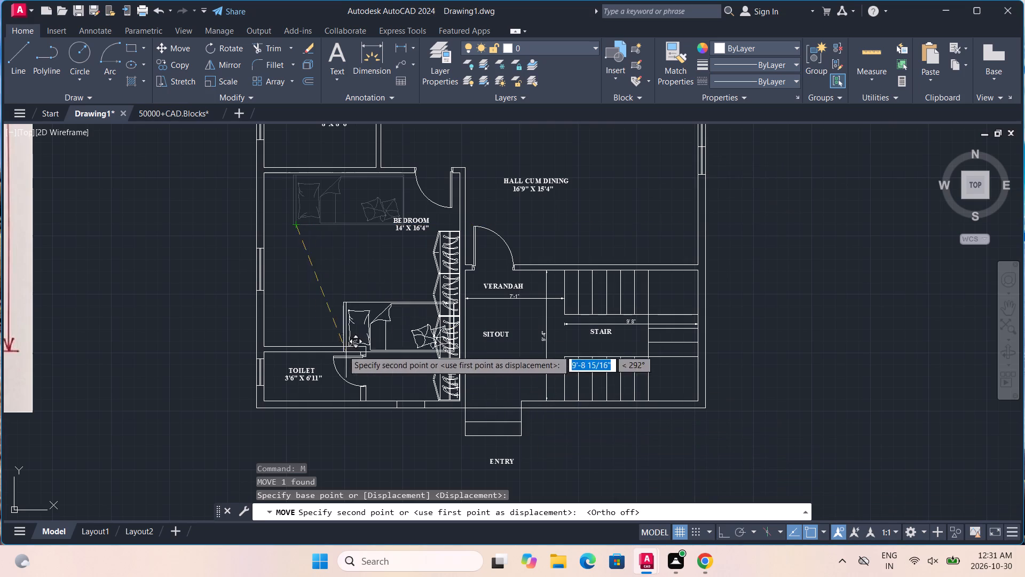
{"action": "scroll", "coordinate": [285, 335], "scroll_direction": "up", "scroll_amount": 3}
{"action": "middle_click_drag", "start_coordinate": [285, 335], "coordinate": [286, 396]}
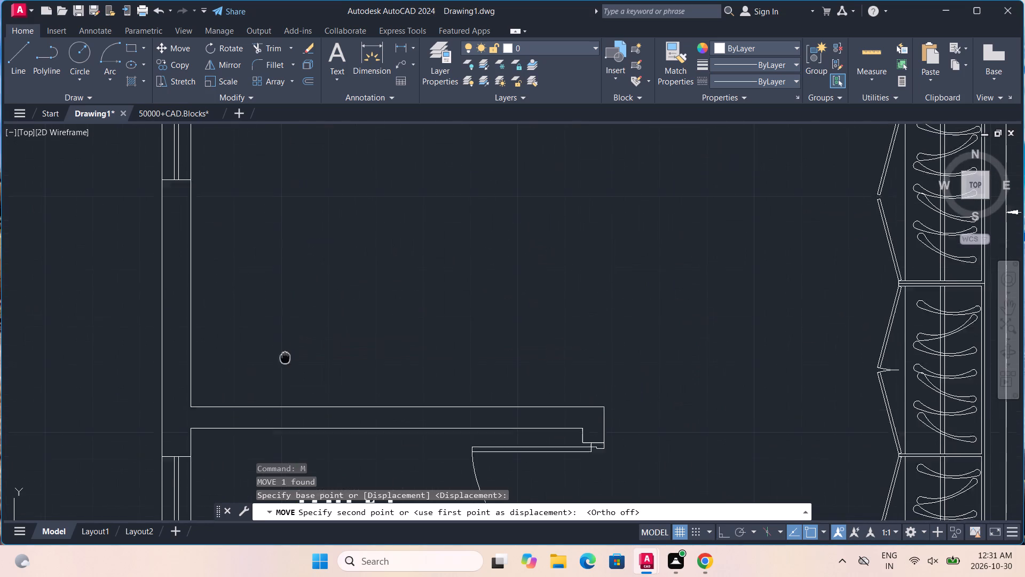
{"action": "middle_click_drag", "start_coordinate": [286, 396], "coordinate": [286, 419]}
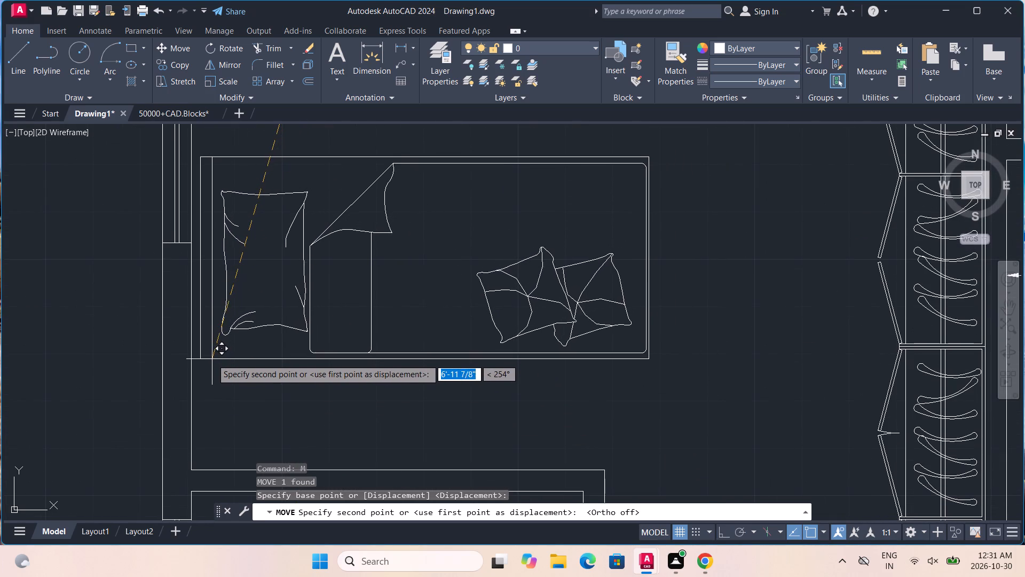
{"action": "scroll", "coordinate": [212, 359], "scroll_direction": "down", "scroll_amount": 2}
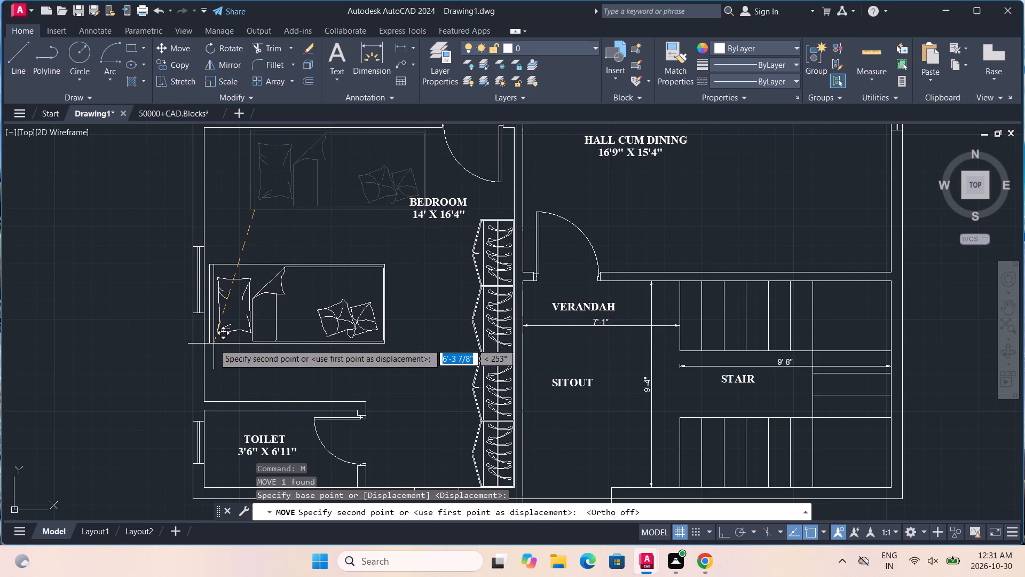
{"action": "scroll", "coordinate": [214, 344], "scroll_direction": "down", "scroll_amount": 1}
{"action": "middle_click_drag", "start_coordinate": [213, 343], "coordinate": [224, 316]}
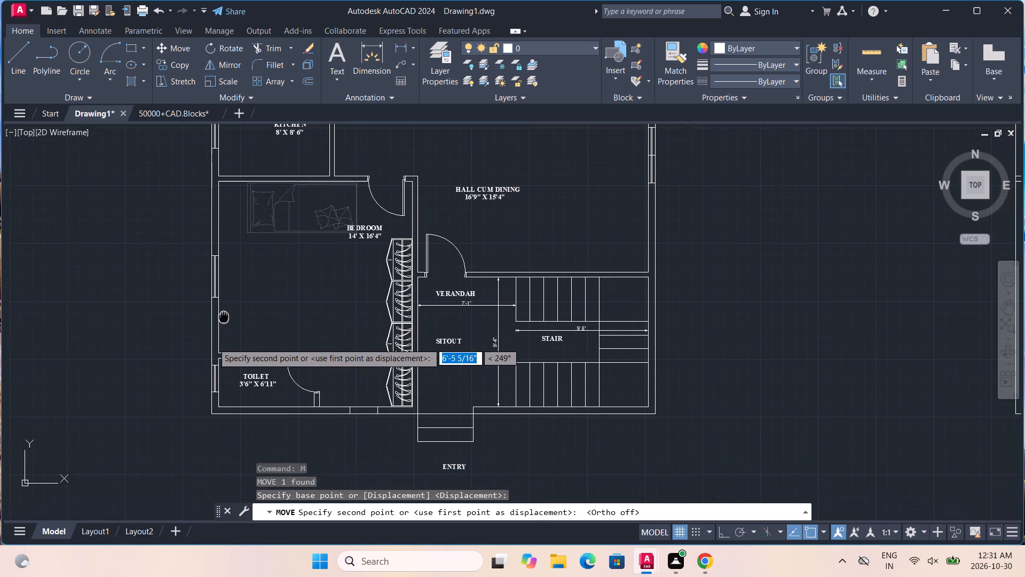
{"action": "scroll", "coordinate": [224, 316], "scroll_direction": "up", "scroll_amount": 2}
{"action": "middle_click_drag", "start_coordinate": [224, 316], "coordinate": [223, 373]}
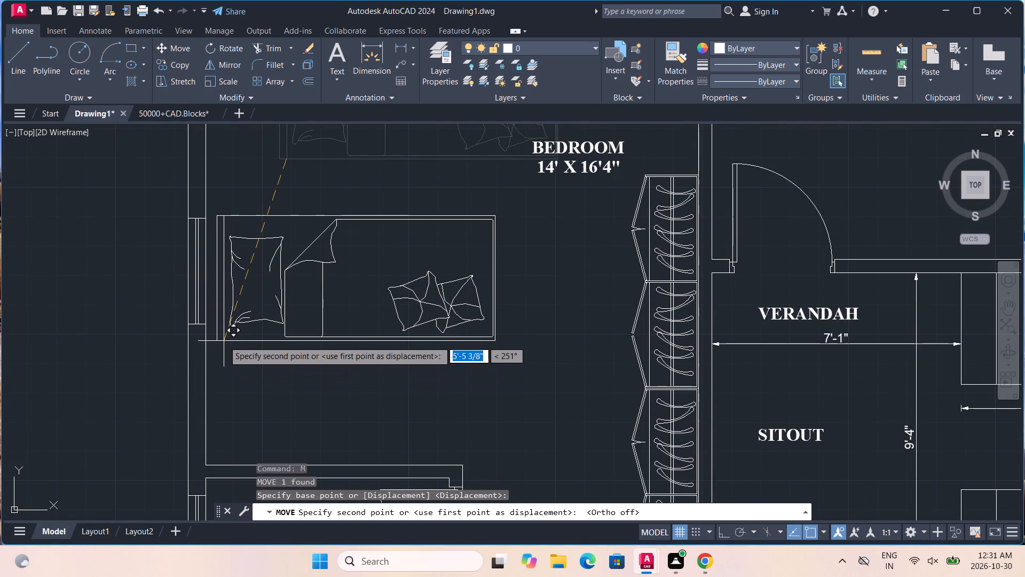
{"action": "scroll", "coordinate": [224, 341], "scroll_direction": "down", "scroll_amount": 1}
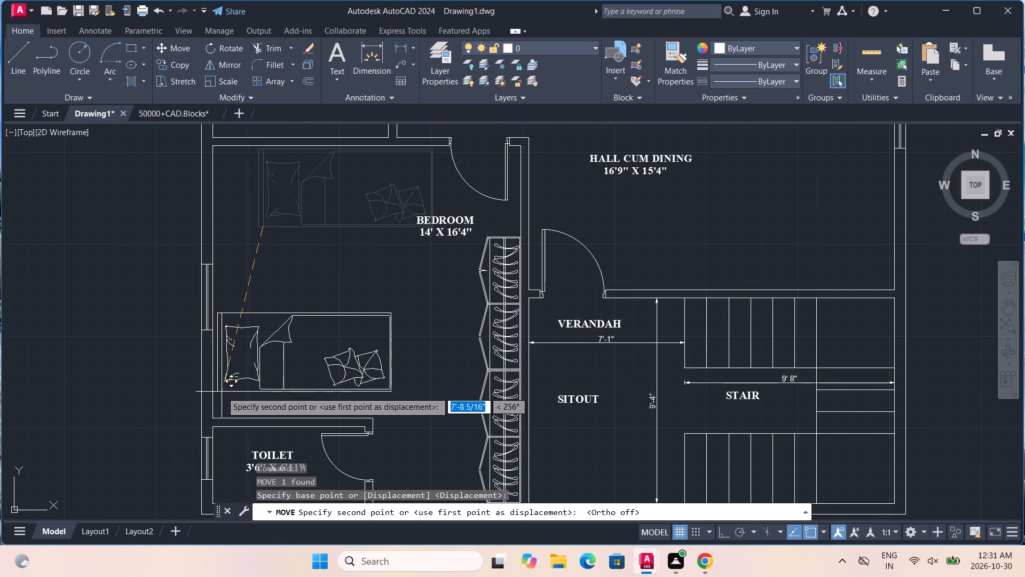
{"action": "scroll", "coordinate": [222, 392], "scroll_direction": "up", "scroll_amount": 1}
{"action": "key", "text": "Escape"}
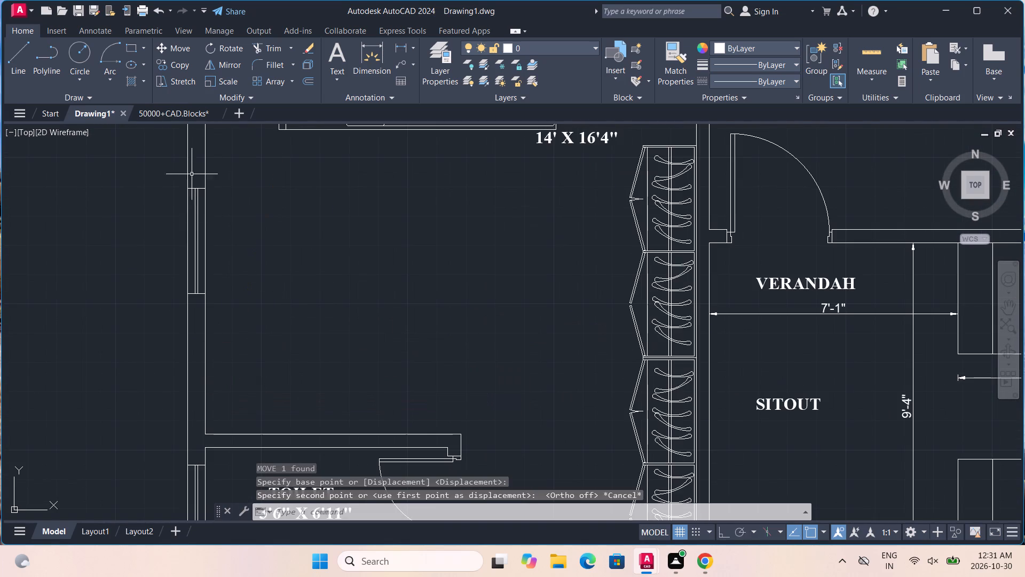
Copy the twin-bed block with a shared bedside table and folded covers from the 50000+CAD.Blocks drawing, returning to Drawing1.
{"action": "left_click", "coordinate": [191, 112]}
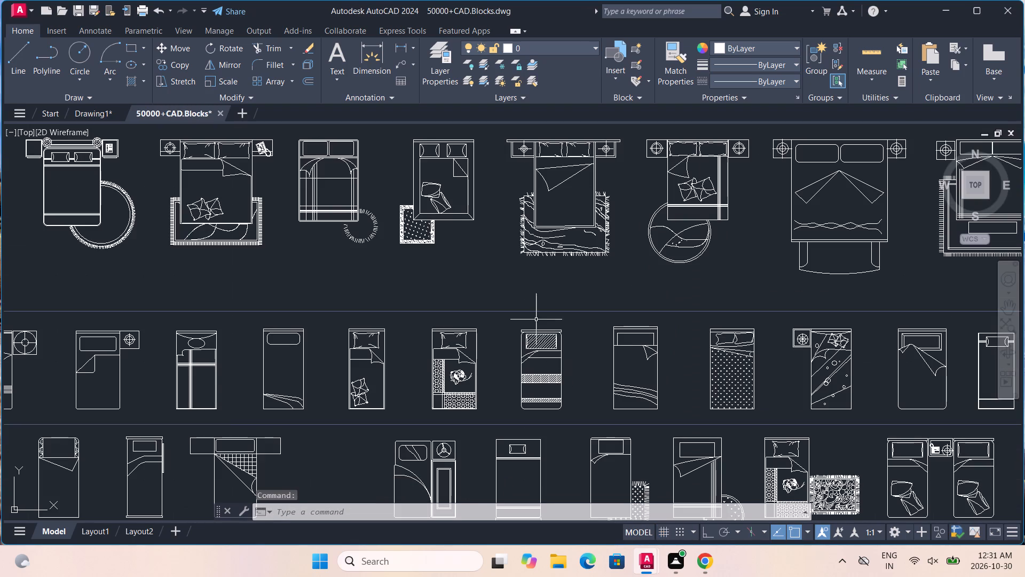
{"action": "middle_click_drag", "start_coordinate": [850, 396], "coordinate": [600, 354]}
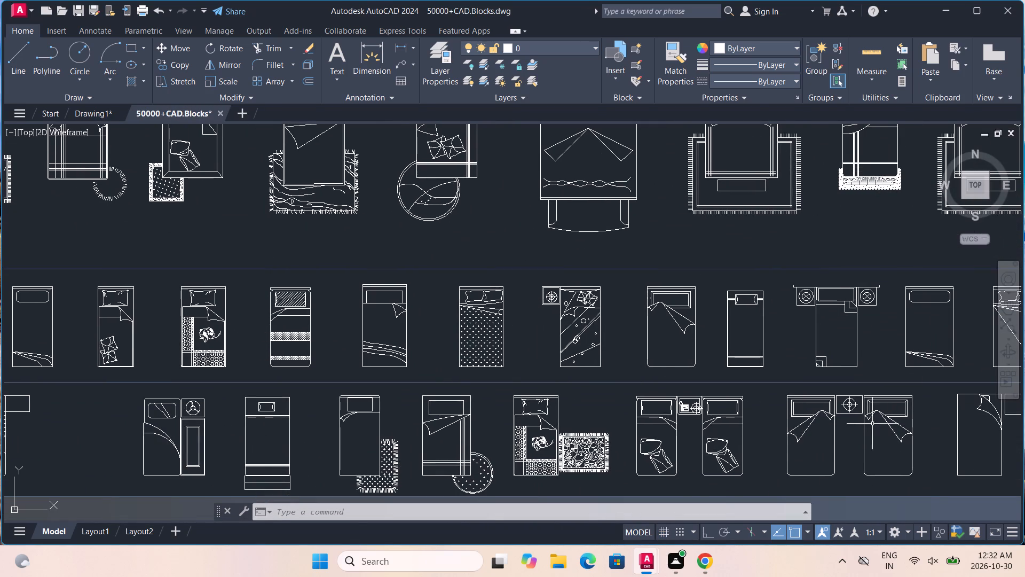
{"action": "left_click", "coordinate": [878, 410]}
{"action": "right_click", "coordinate": [878, 410]}
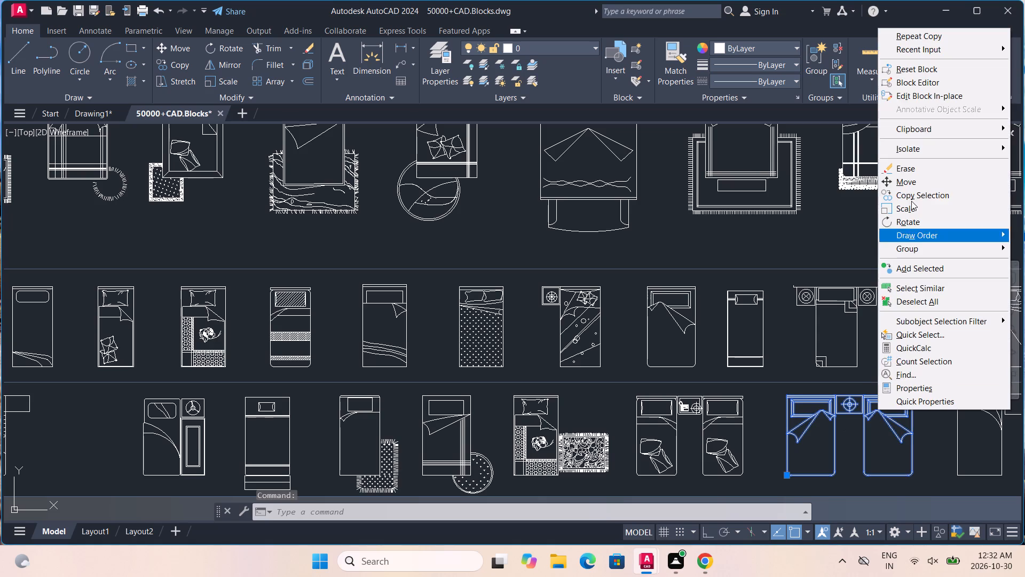
{"action": "left_click", "coordinate": [940, 134]}
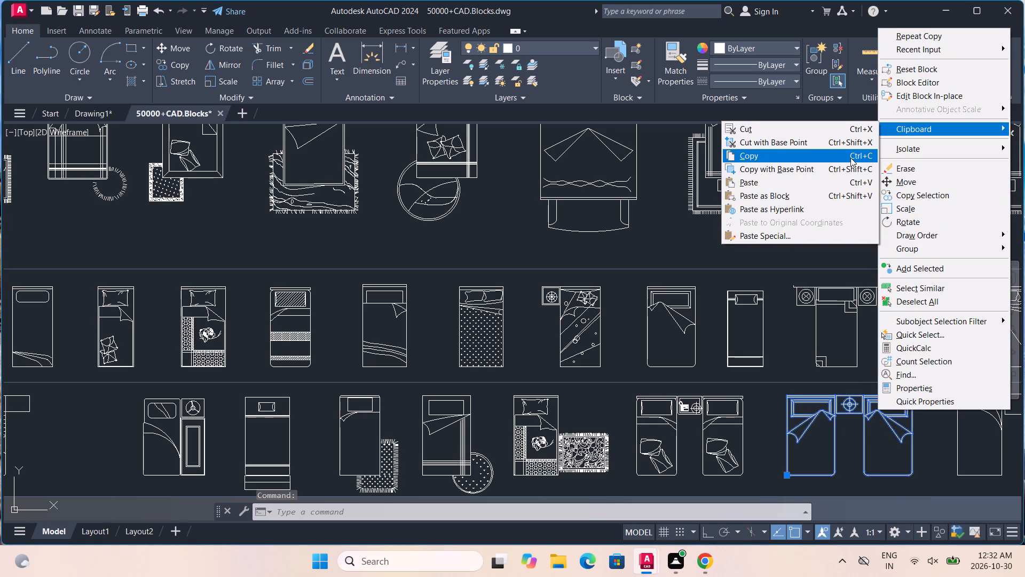
{"action": "left_click", "coordinate": [850, 158]}
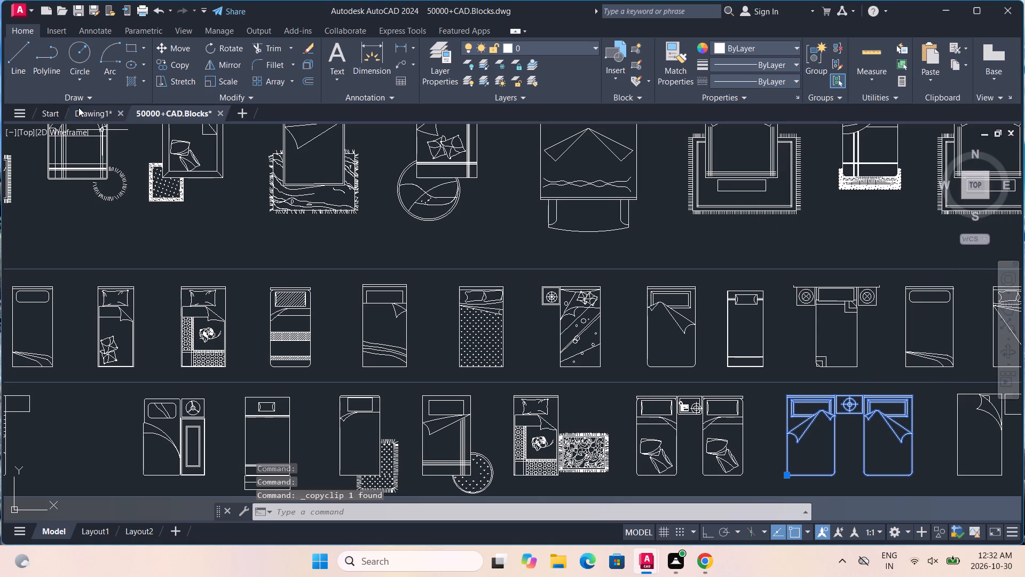
{"action": "left_click", "coordinate": [80, 114]}
Paste the twin-bed block into the 14' X 16'4" bedroom, with its insertion point just above the toilet wall.
{"action": "right_click", "coordinate": [381, 303]}
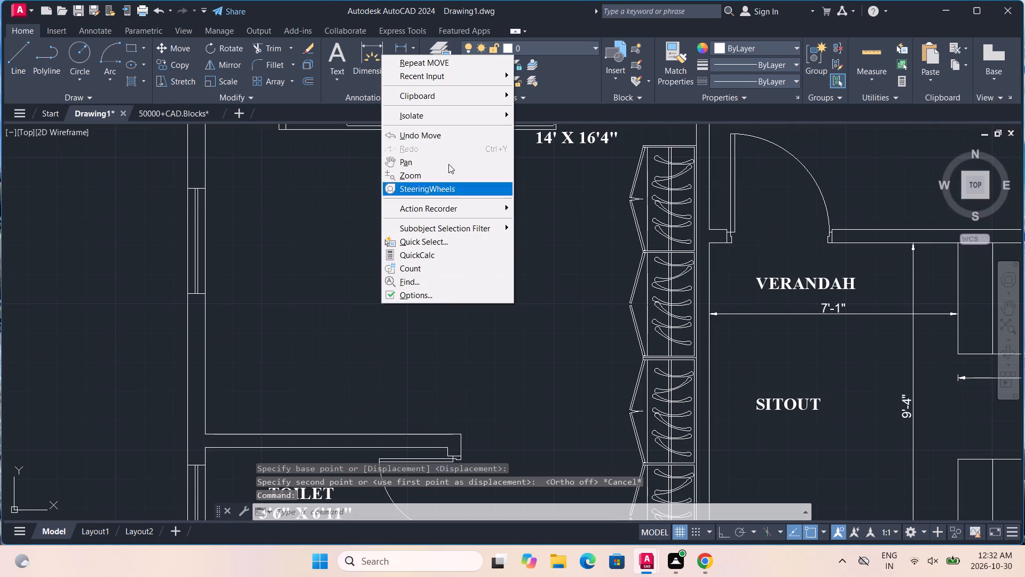
{"action": "left_click", "coordinate": [475, 92]}
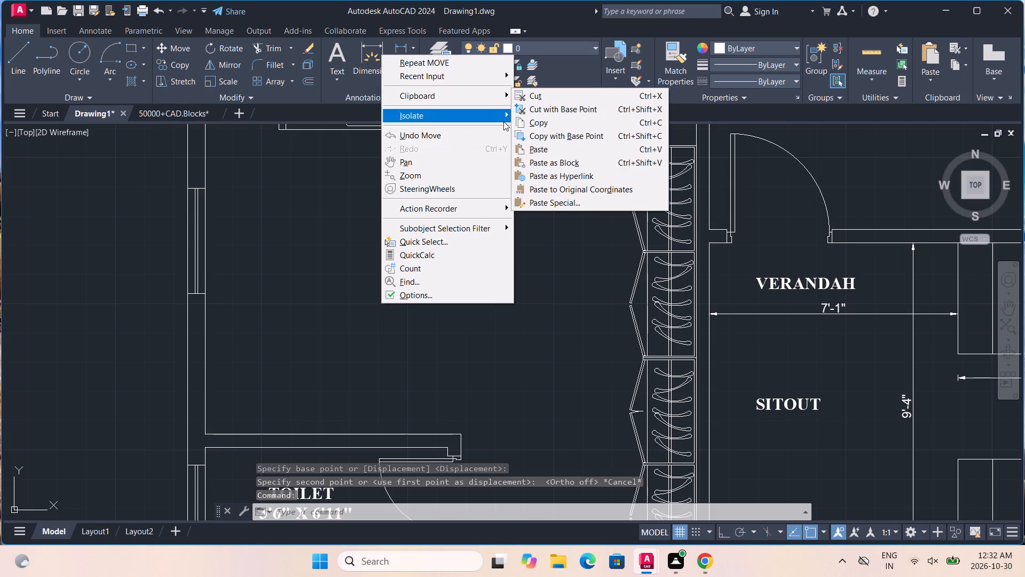
{"action": "left_click", "coordinate": [564, 150]}
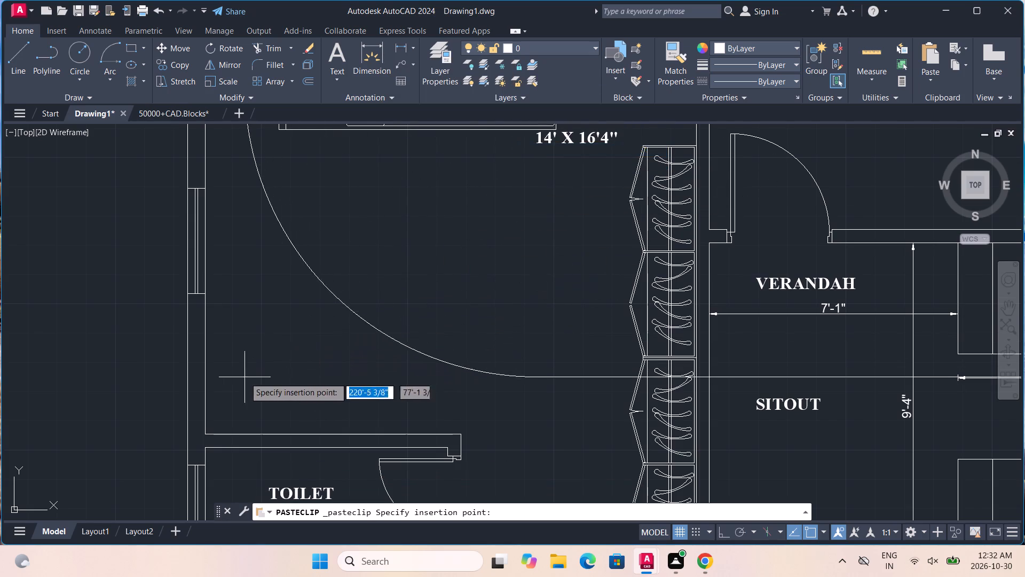
{"action": "left_click", "coordinate": [235, 401]}
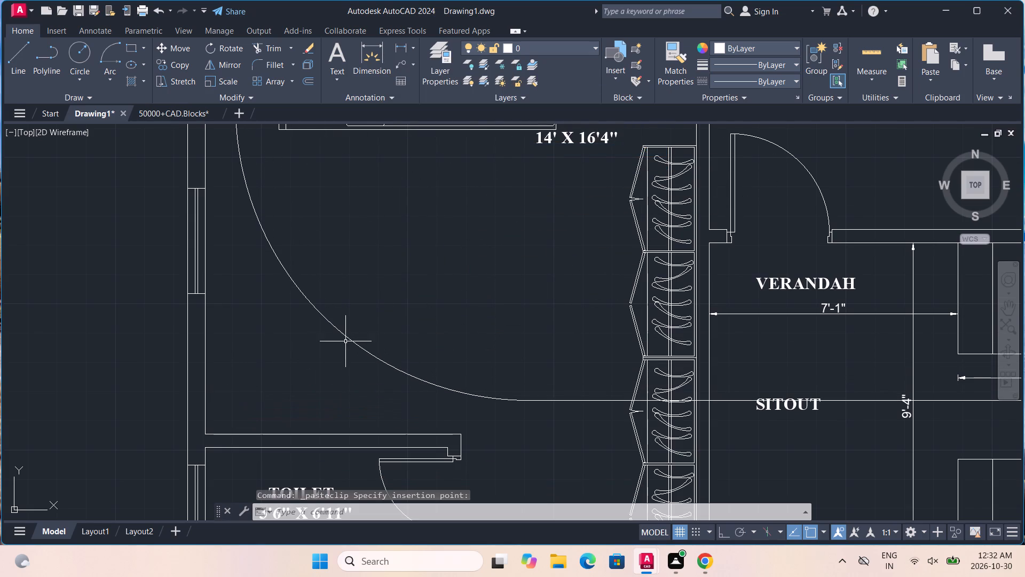
Scale the oversized twin-bed block down by eye so it fits between the bedroom's outer wall and the wardrobes.
{"action": "left_click", "coordinate": [348, 336]}
{"action": "type", "text": "SC"}
{"action": "key", "text": "Return"}
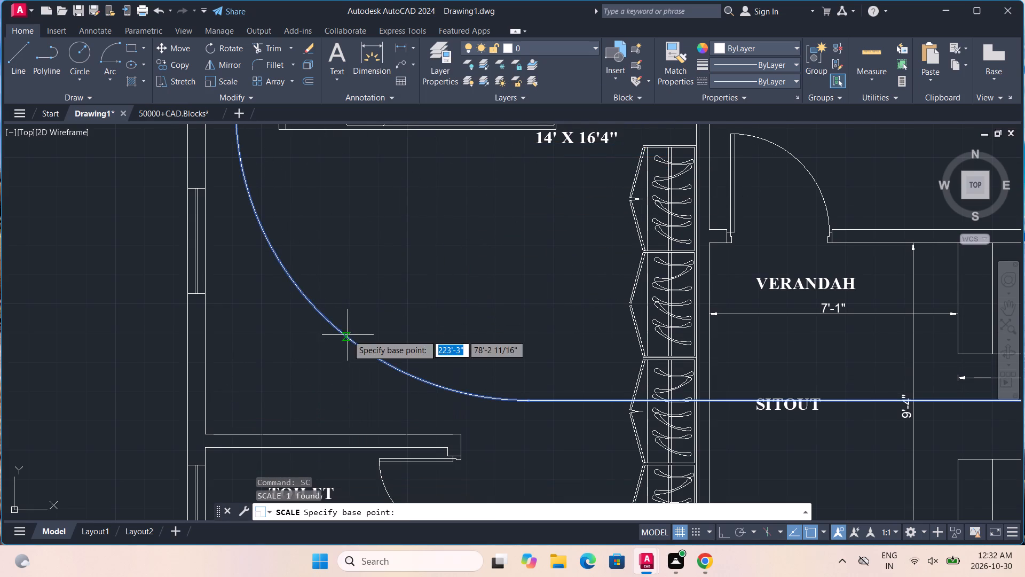
{"action": "left_click", "coordinate": [348, 335]}
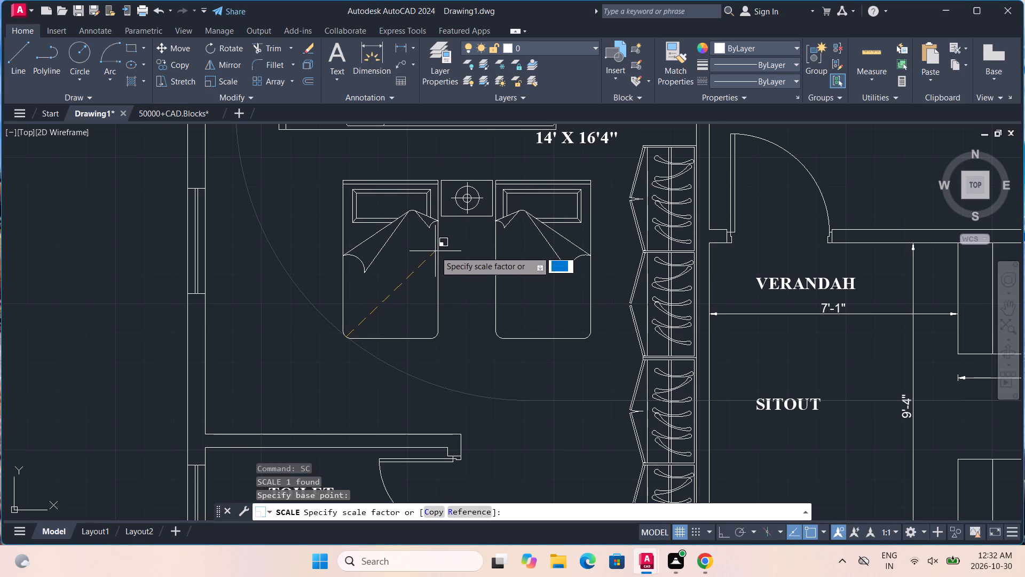
{"action": "left_click", "coordinate": [435, 251]}
Rotate the twin-bed block 90° counterclockwise about its upper-left corner so both headboards face the outer wall.
{"action": "left_click", "coordinate": [440, 211]}
{"action": "type", "text": "RO"}
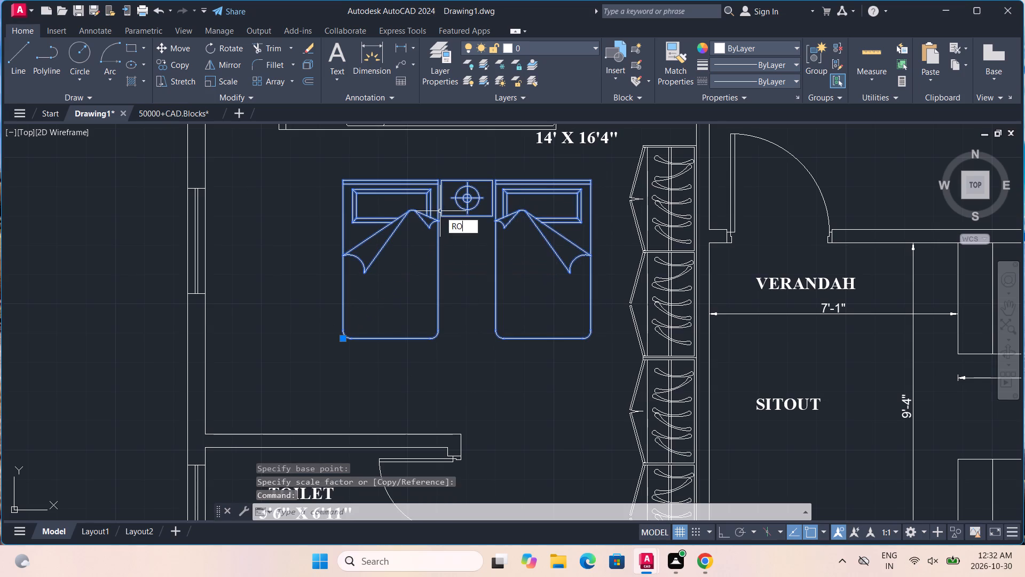
{"action": "key", "text": "Return"}
{"action": "left_click", "coordinate": [334, 194]}
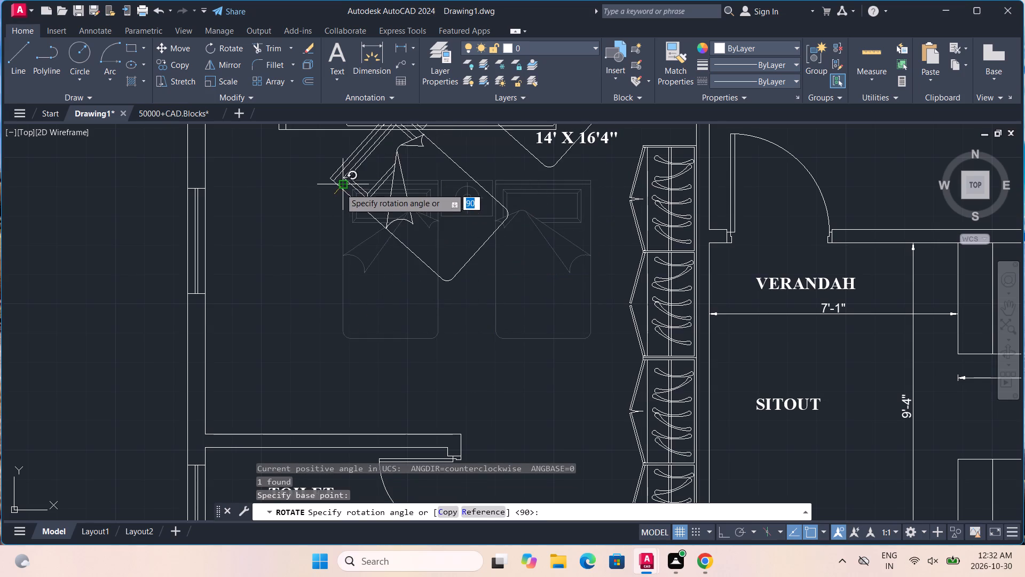
{"action": "scroll", "coordinate": [342, 181], "scroll_direction": "down", "scroll_amount": 2}
{"action": "middle_click_drag", "start_coordinate": [342, 181], "coordinate": [352, 301]}
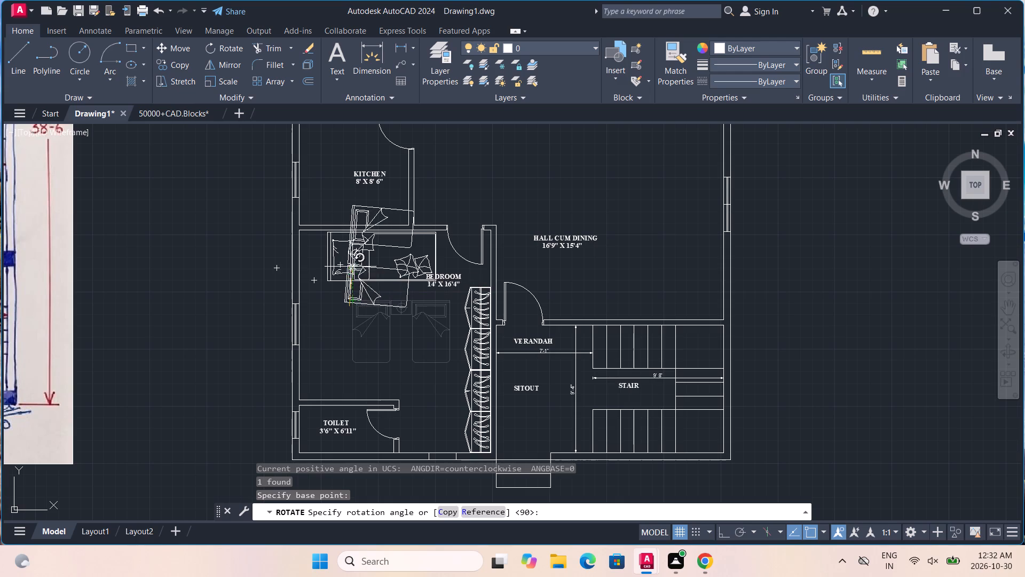
{"action": "left_click", "coordinate": [346, 263]}
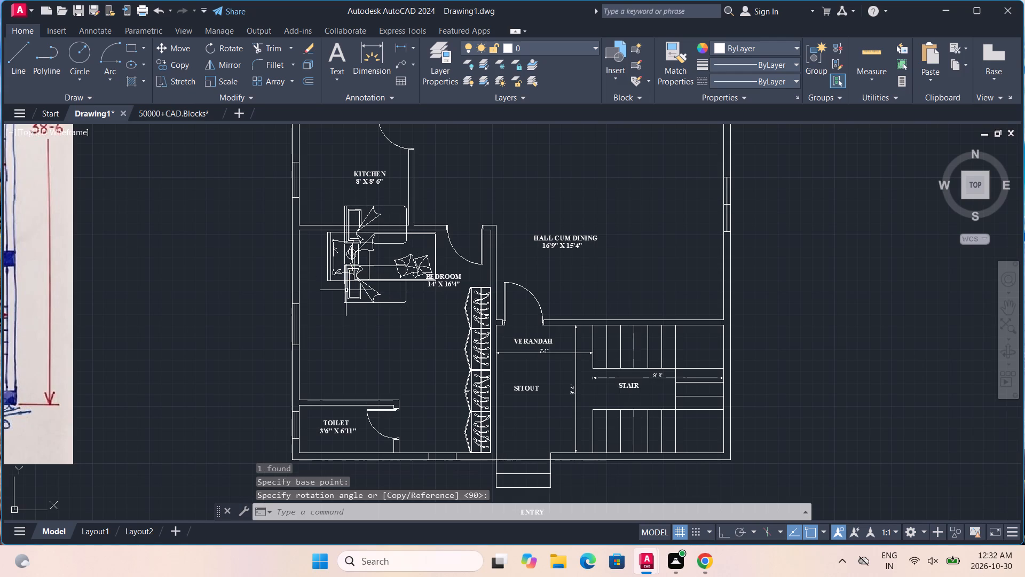
Delete the double-bed block with scattered cushions that overlaps the twin beds in the 14' X 16'4" bedroom.
{"action": "scroll", "coordinate": [346, 292], "scroll_direction": "down", "scroll_amount": 1}
{"action": "scroll", "coordinate": [346, 292], "scroll_direction": "up", "scroll_amount": 2}
{"action": "left_click", "coordinate": [325, 260]}
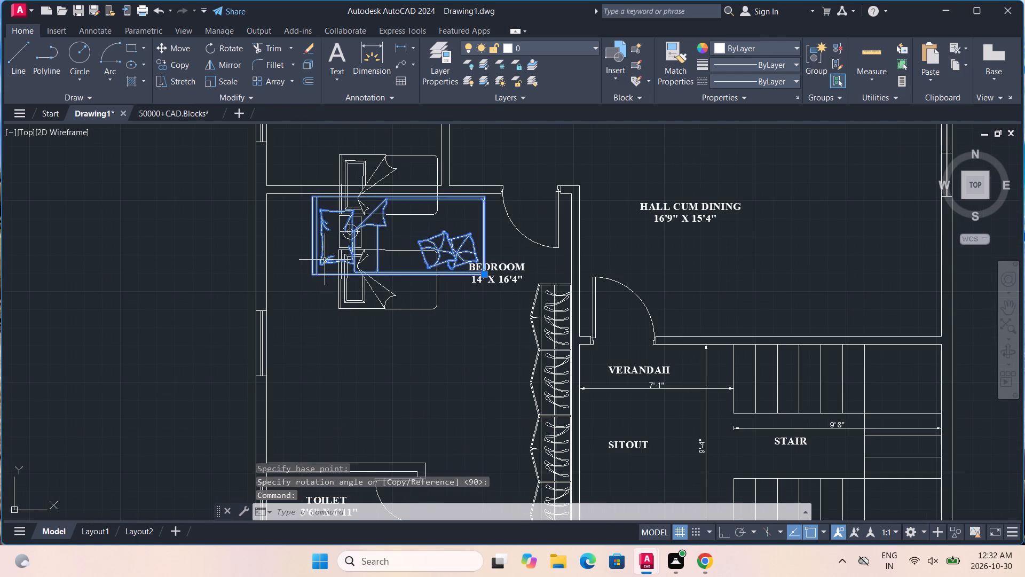
{"action": "key", "text": "Delete"}
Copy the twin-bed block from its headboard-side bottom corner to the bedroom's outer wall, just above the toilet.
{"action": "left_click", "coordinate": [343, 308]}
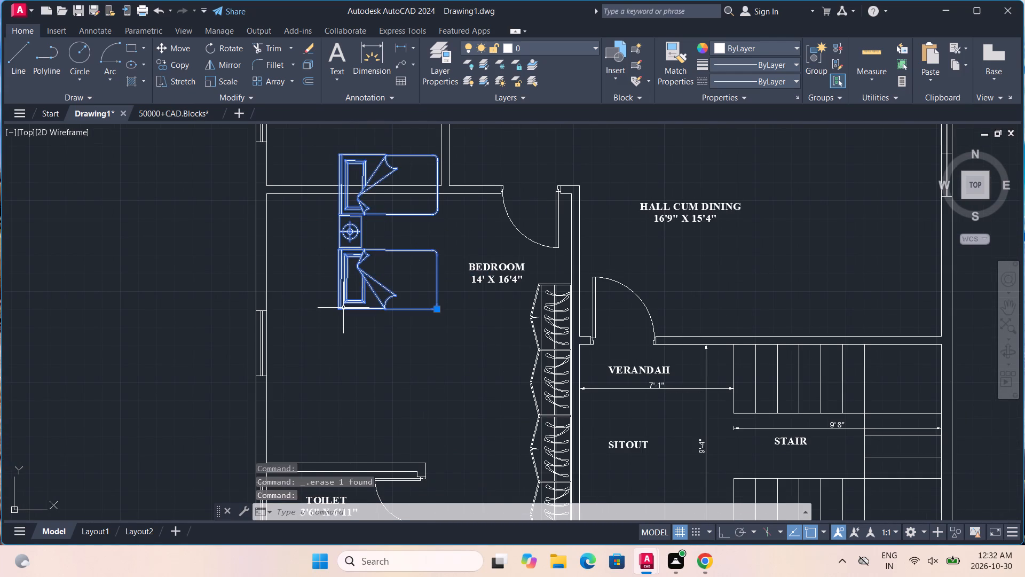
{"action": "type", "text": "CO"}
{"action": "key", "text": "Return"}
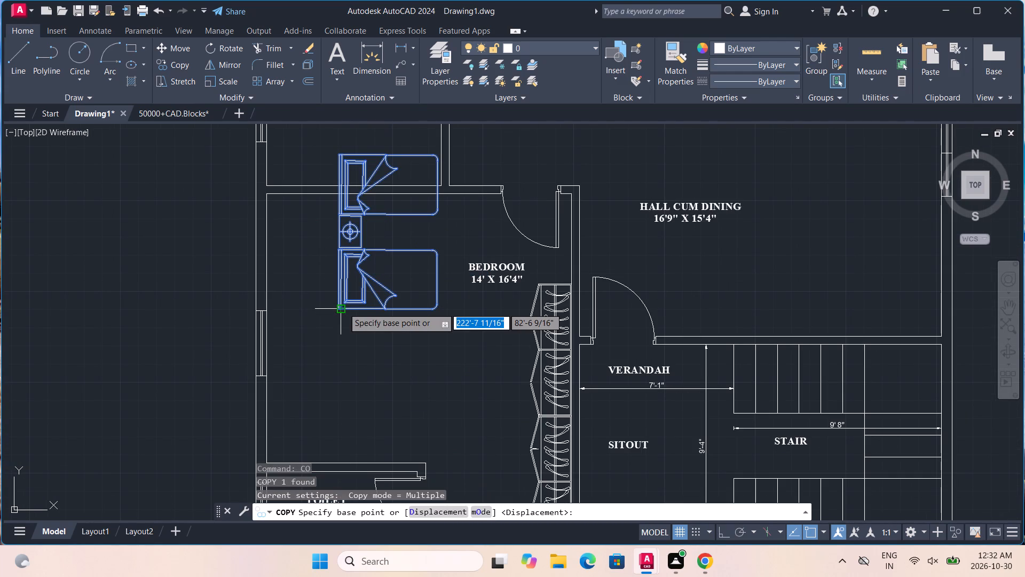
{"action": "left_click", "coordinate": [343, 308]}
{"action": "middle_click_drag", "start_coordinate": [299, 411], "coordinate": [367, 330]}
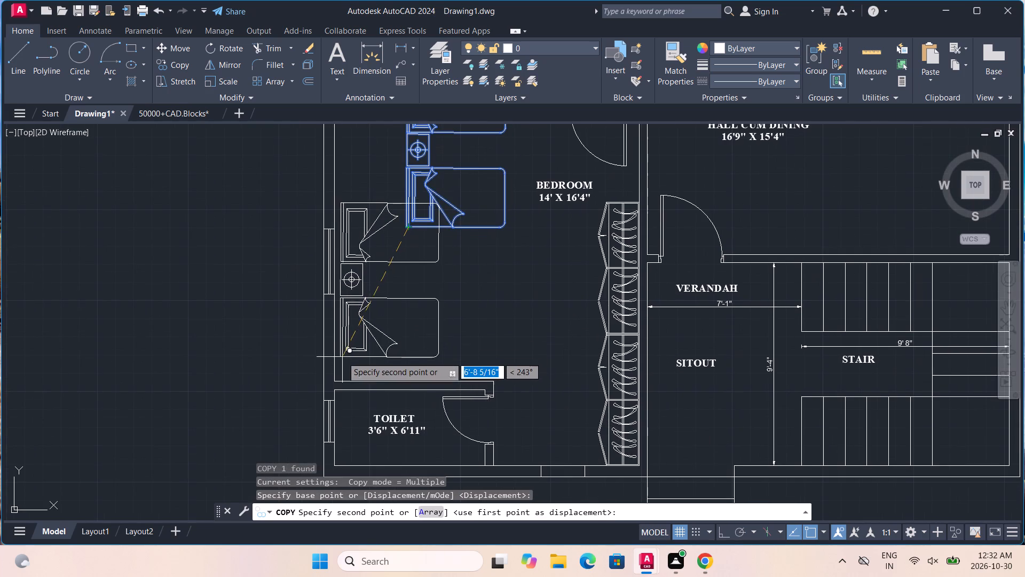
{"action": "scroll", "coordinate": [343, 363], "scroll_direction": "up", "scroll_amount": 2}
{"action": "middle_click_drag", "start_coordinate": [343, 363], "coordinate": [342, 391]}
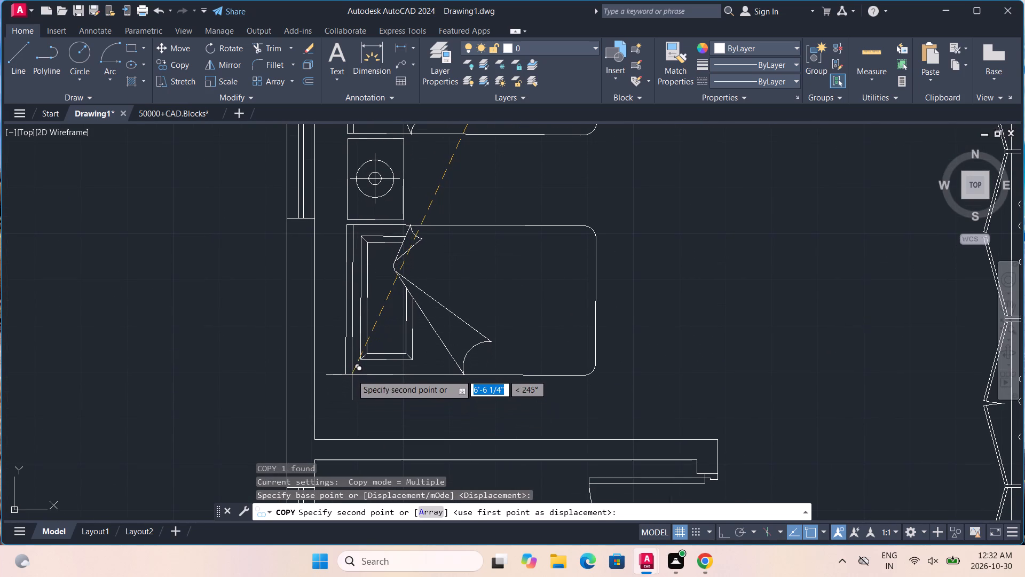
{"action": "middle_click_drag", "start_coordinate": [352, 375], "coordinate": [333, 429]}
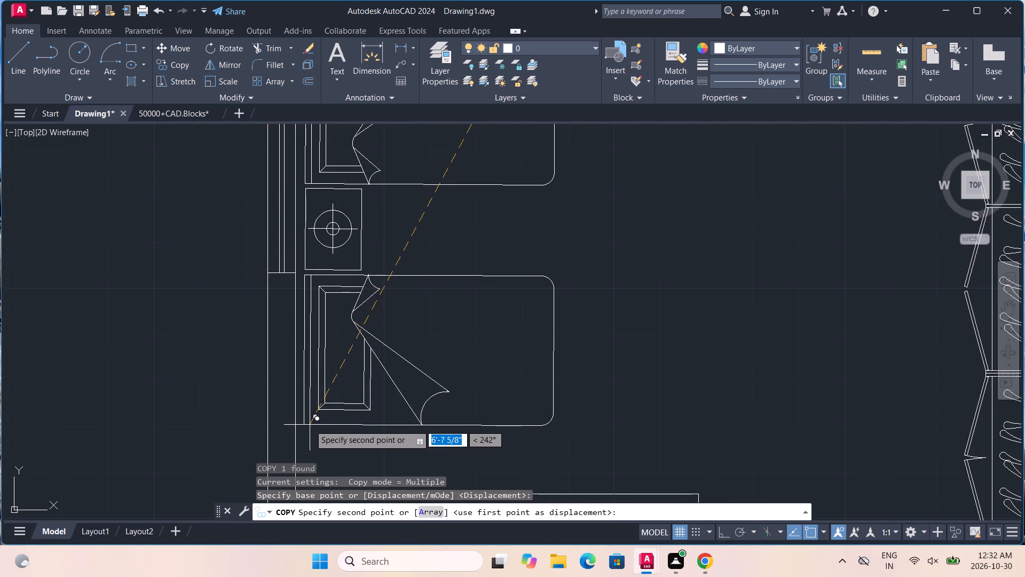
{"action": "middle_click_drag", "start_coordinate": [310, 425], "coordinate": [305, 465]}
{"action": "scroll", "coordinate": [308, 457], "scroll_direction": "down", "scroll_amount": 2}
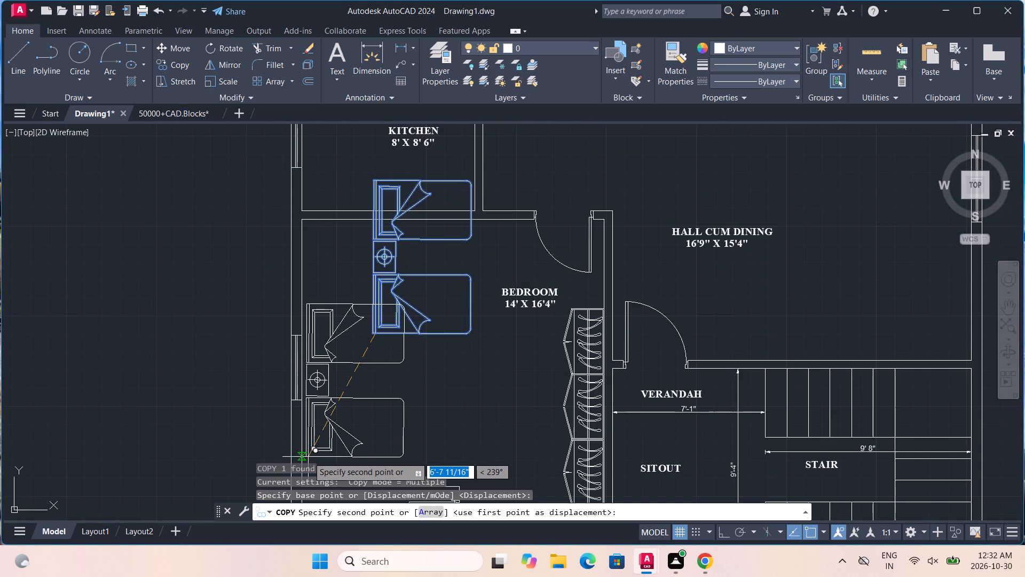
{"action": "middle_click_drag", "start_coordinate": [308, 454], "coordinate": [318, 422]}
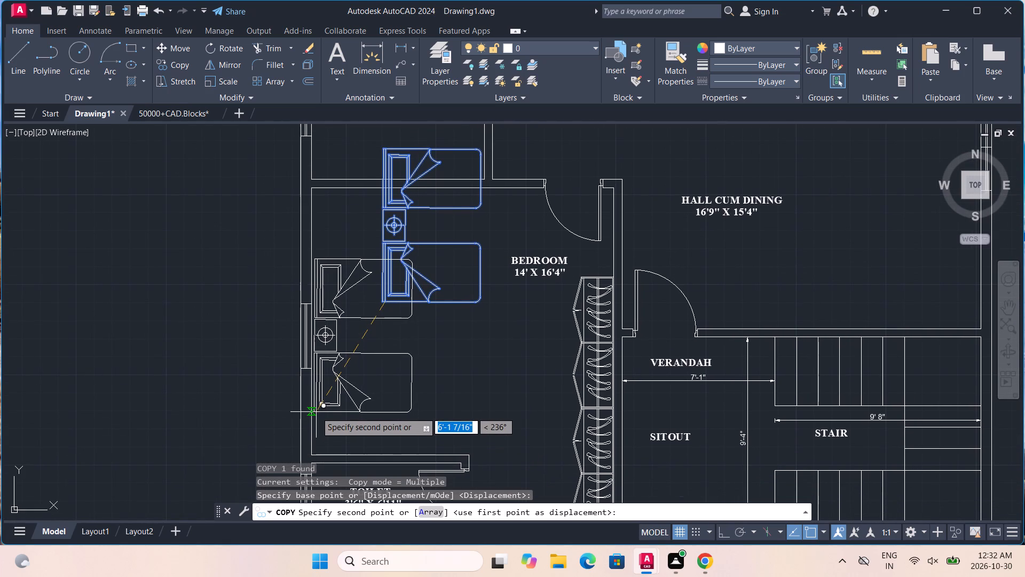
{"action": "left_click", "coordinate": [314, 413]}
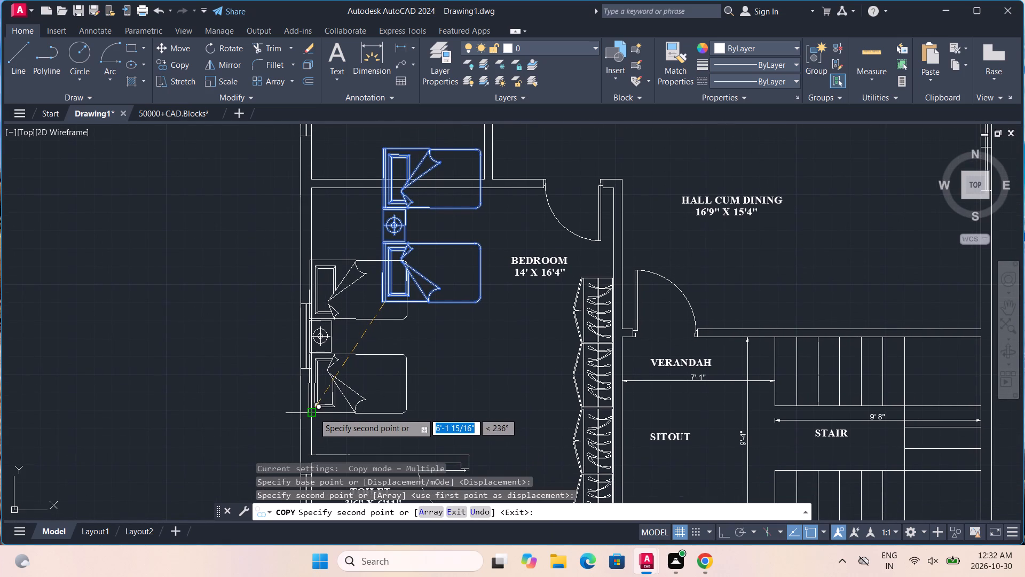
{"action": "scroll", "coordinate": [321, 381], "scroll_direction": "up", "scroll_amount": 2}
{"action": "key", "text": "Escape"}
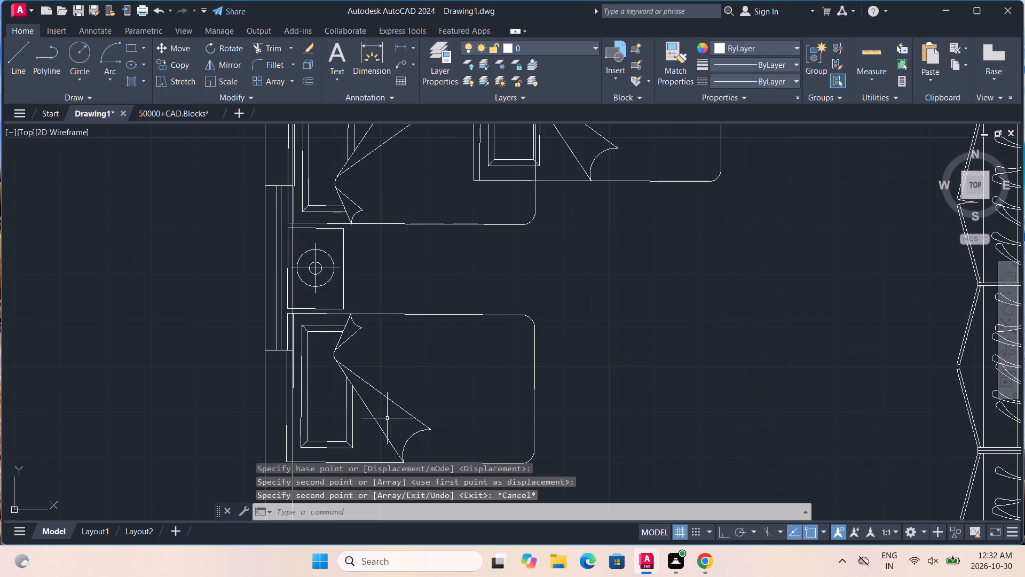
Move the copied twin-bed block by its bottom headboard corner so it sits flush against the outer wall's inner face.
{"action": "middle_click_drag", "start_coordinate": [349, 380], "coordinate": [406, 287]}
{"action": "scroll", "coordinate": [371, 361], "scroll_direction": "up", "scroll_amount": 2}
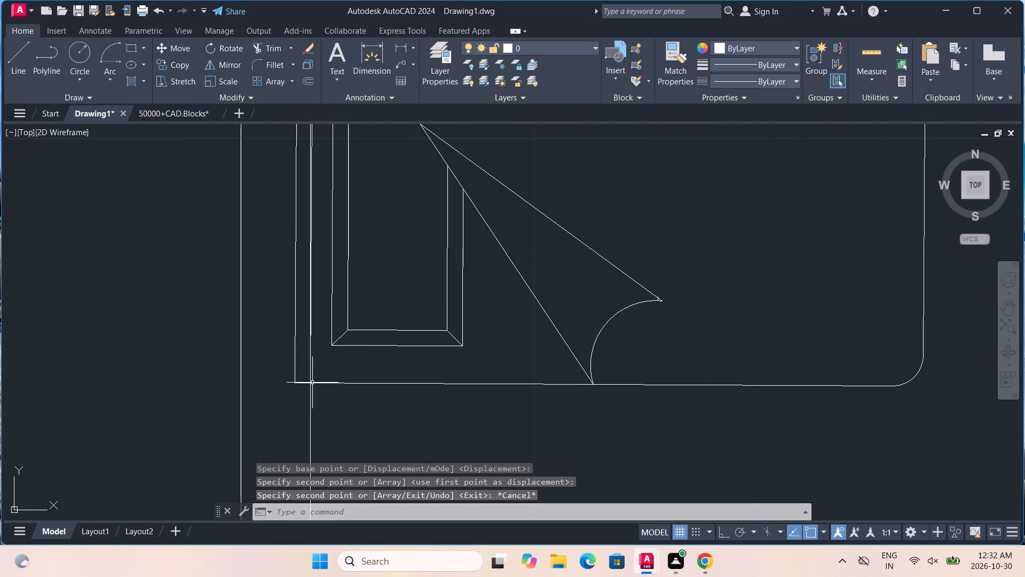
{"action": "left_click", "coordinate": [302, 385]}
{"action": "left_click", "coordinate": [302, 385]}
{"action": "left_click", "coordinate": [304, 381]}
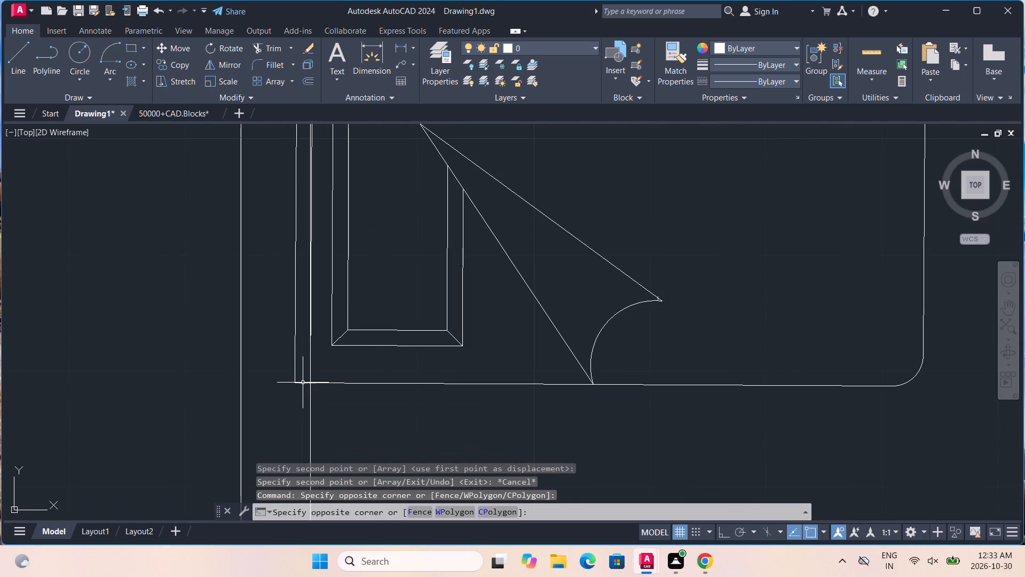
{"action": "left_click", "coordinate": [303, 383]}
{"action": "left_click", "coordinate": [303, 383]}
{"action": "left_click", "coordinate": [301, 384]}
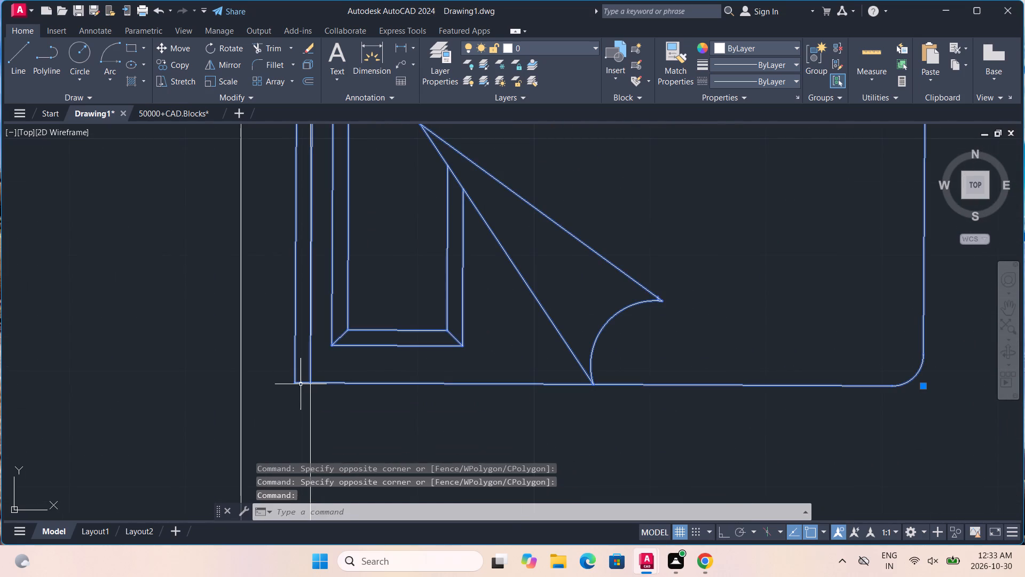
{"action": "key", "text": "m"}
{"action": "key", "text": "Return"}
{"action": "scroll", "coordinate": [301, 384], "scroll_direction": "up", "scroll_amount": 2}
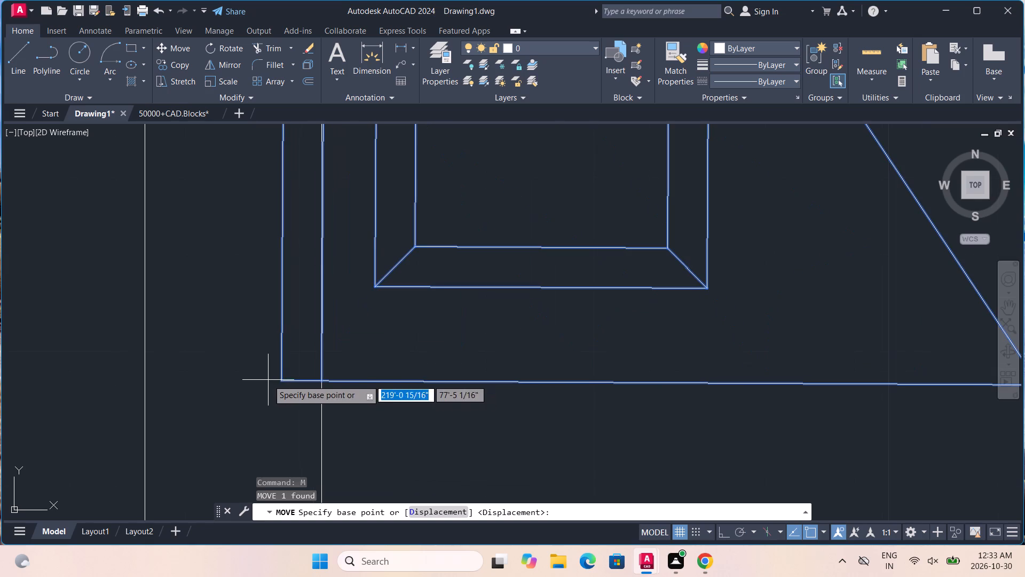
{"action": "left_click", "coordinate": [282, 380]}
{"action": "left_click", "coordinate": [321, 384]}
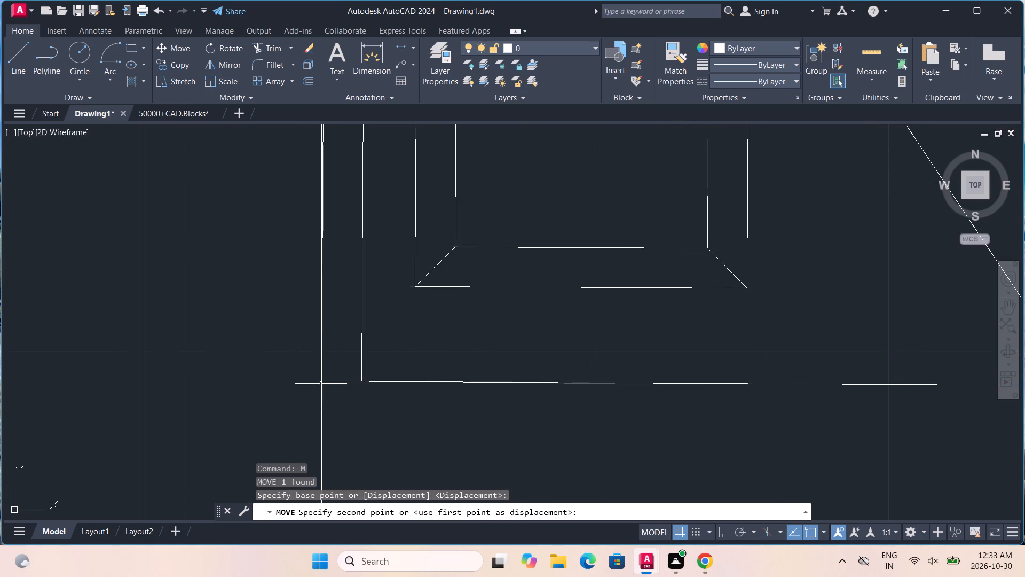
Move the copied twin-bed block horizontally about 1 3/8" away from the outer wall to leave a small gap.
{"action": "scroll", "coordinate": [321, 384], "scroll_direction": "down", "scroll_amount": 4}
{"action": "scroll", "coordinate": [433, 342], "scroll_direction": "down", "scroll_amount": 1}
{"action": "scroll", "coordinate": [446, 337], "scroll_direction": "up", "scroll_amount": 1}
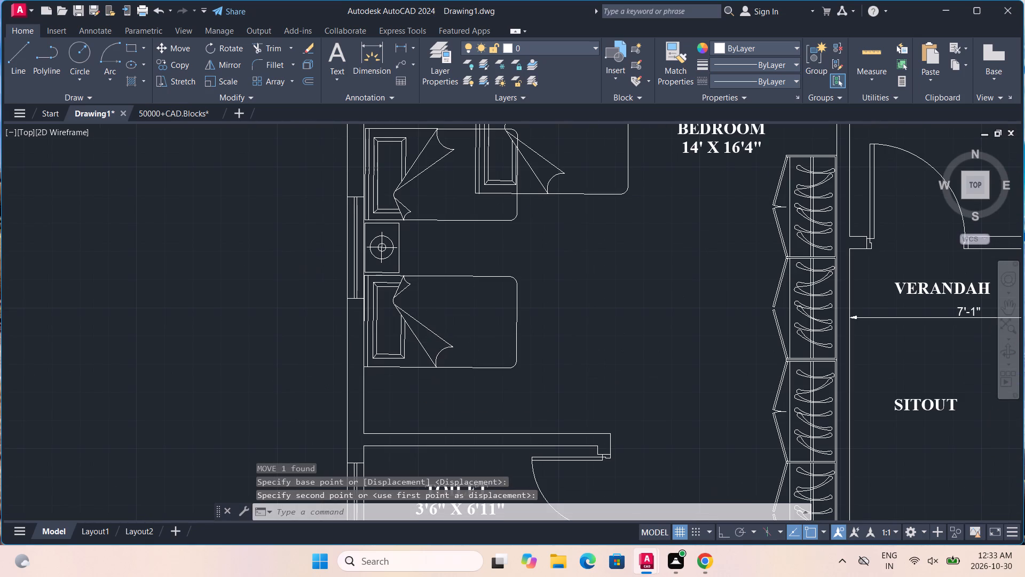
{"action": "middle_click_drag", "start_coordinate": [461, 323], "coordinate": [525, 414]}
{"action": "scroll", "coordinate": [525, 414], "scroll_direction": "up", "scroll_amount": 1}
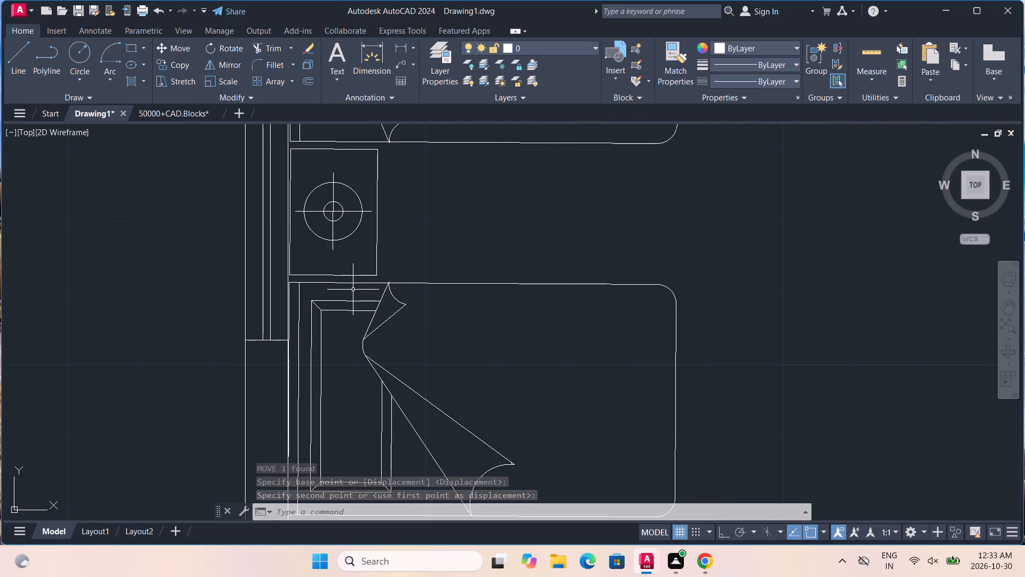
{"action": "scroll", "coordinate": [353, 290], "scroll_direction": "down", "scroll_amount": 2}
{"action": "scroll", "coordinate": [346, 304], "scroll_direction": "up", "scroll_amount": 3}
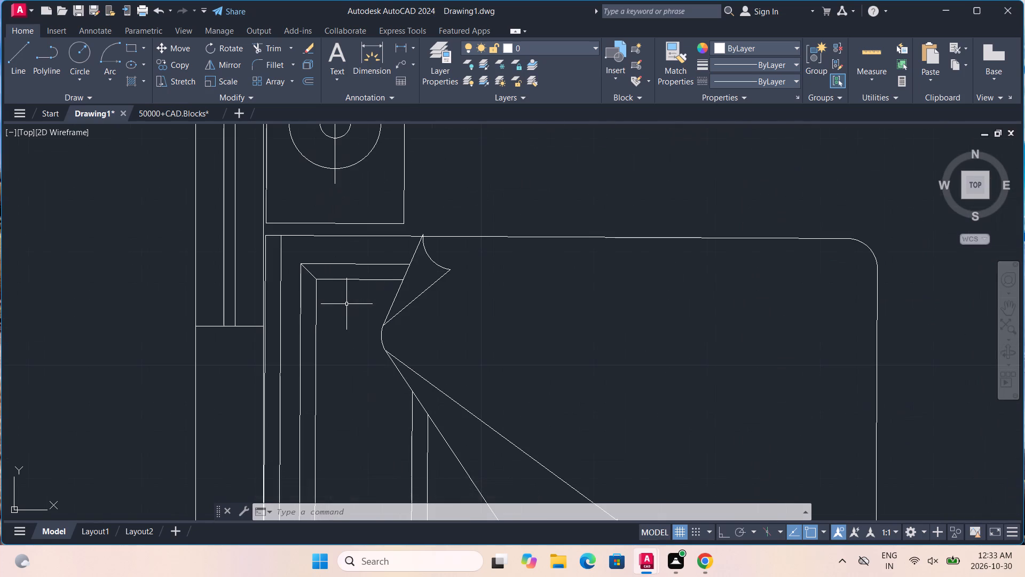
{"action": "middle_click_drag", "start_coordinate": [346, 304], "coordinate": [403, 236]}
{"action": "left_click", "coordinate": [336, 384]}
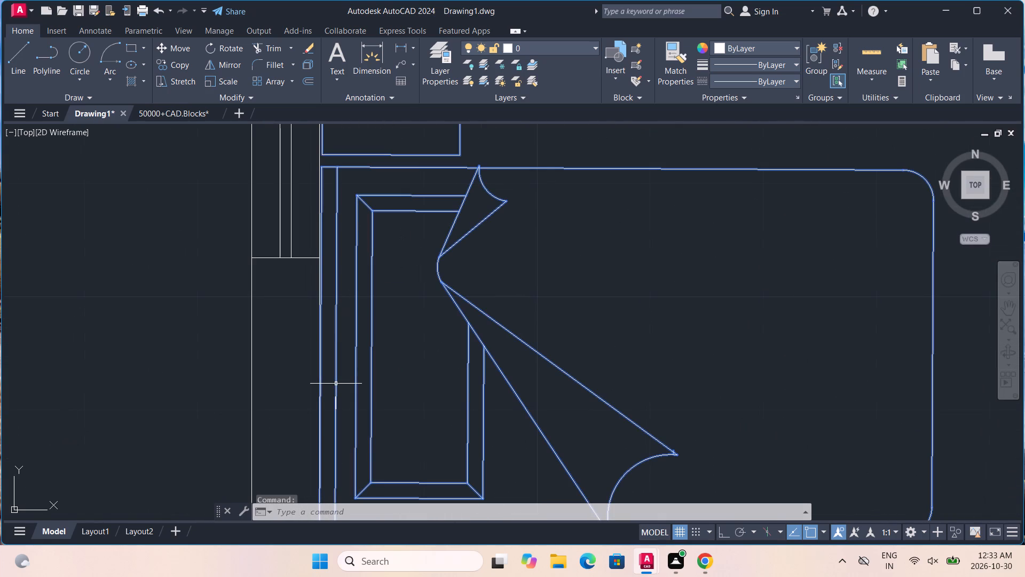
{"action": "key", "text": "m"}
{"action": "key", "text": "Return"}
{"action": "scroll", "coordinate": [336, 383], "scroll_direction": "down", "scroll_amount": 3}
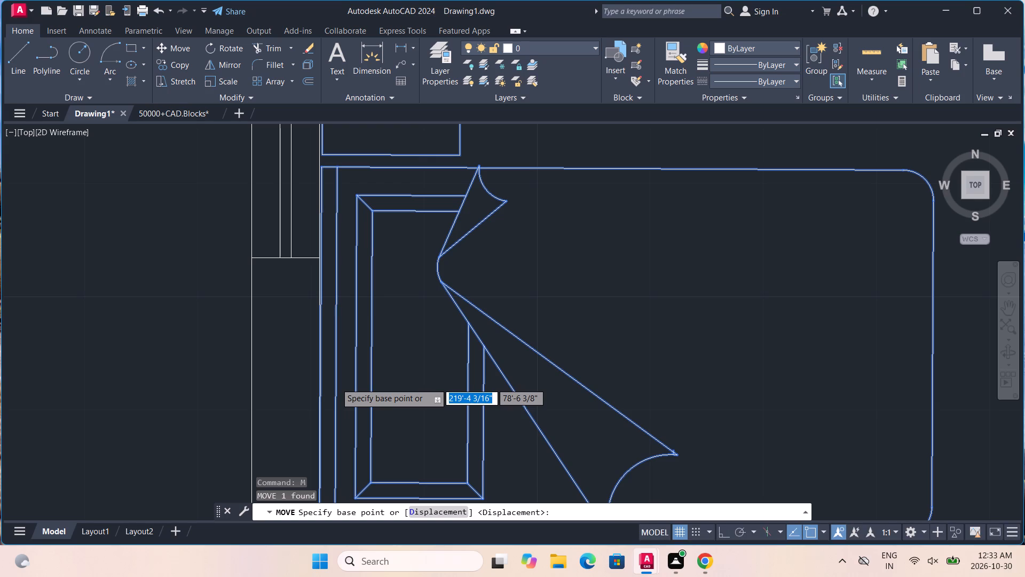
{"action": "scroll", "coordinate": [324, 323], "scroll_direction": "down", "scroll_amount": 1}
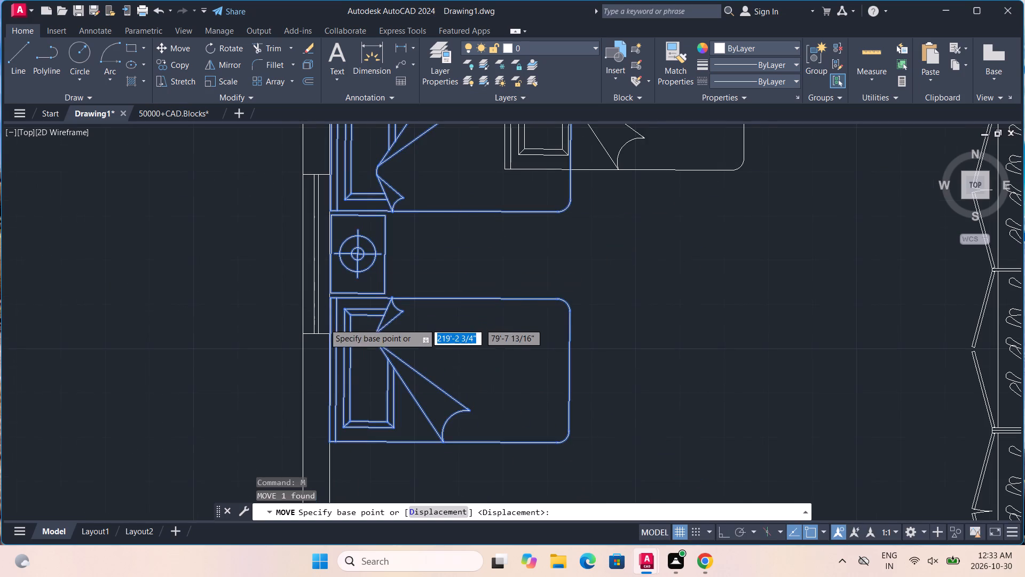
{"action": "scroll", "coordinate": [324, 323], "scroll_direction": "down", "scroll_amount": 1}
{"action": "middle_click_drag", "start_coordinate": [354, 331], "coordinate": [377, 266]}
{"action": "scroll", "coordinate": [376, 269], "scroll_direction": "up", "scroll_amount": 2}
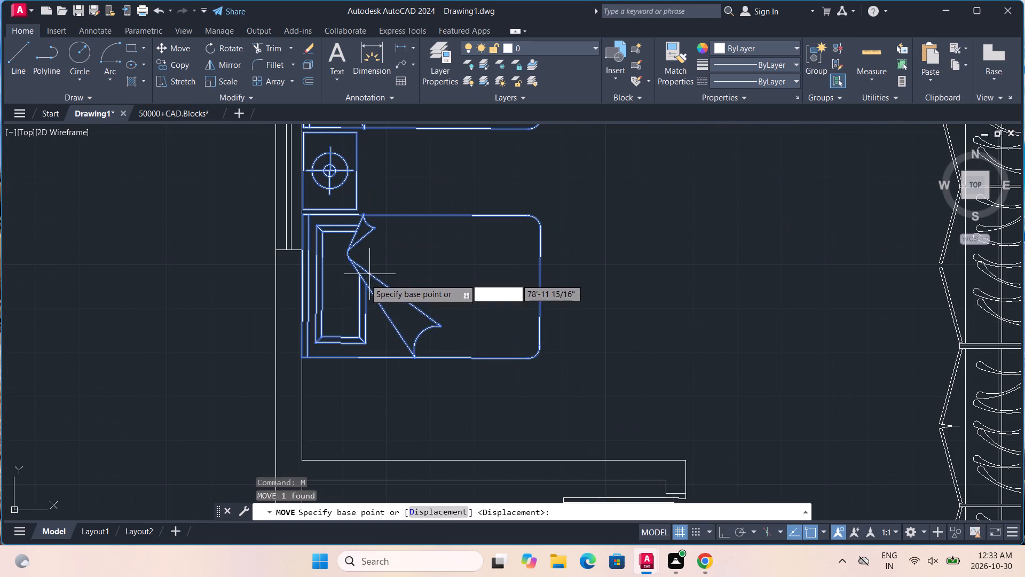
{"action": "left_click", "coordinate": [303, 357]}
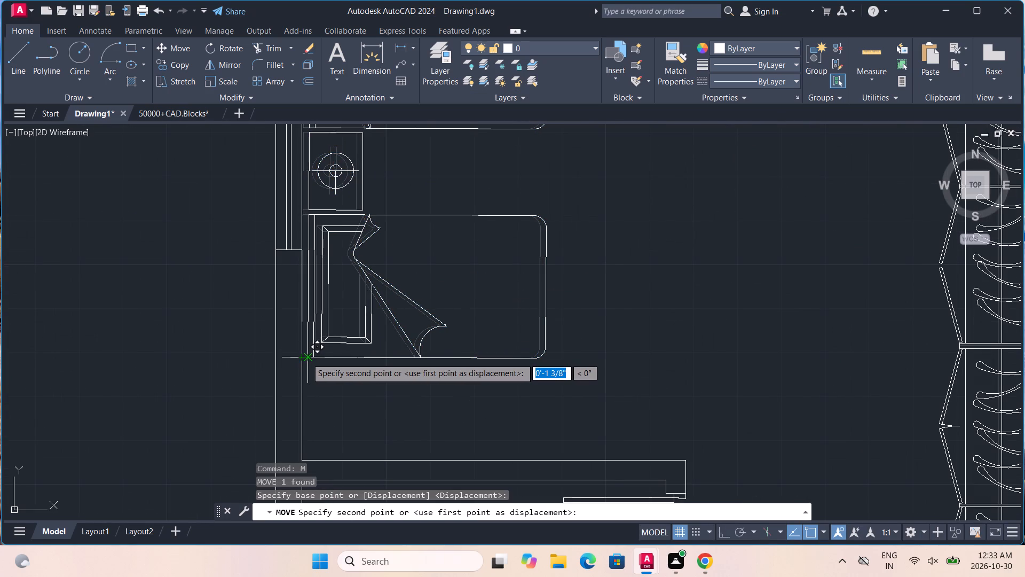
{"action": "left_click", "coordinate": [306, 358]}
Delete the original twin-bed block that straddles the kitchen wall, keeping the copy beside the outer wall.
{"action": "scroll", "coordinate": [306, 358], "scroll_direction": "down", "scroll_amount": 1}
{"action": "middle_click_drag", "start_coordinate": [398, 267], "coordinate": [404, 363]}
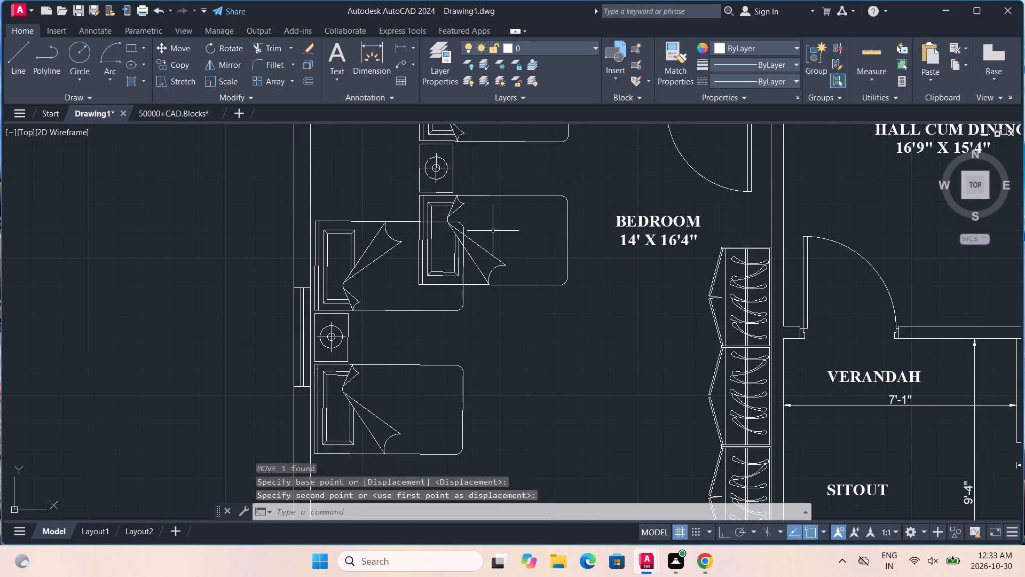
{"action": "left_click", "coordinate": [501, 195]}
{"action": "key", "text": "Delete"}
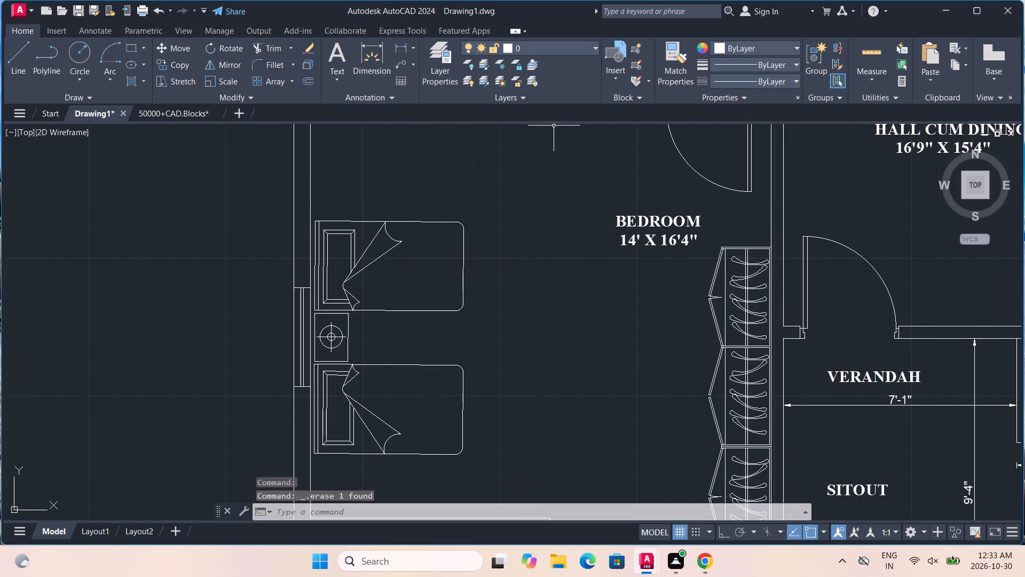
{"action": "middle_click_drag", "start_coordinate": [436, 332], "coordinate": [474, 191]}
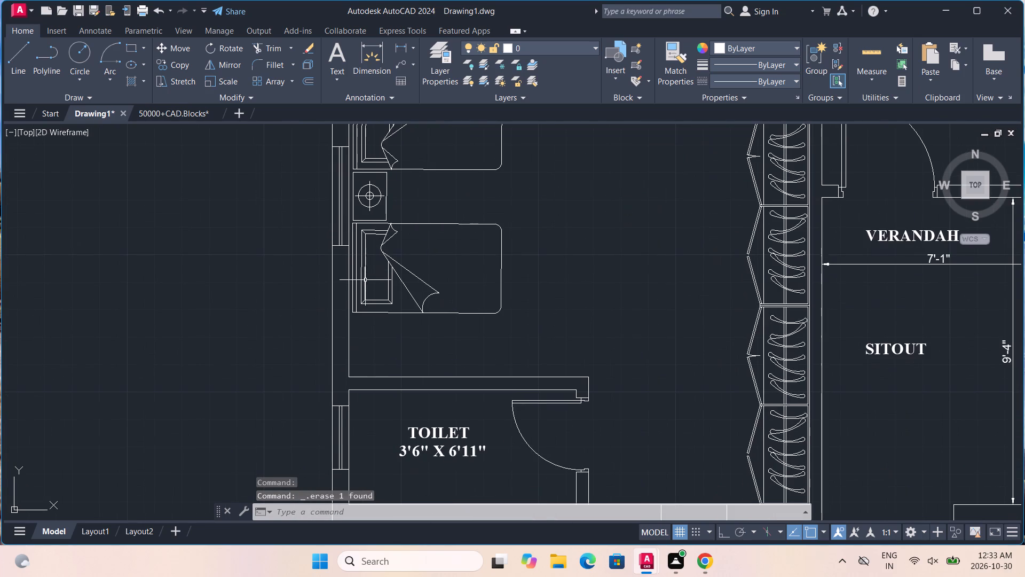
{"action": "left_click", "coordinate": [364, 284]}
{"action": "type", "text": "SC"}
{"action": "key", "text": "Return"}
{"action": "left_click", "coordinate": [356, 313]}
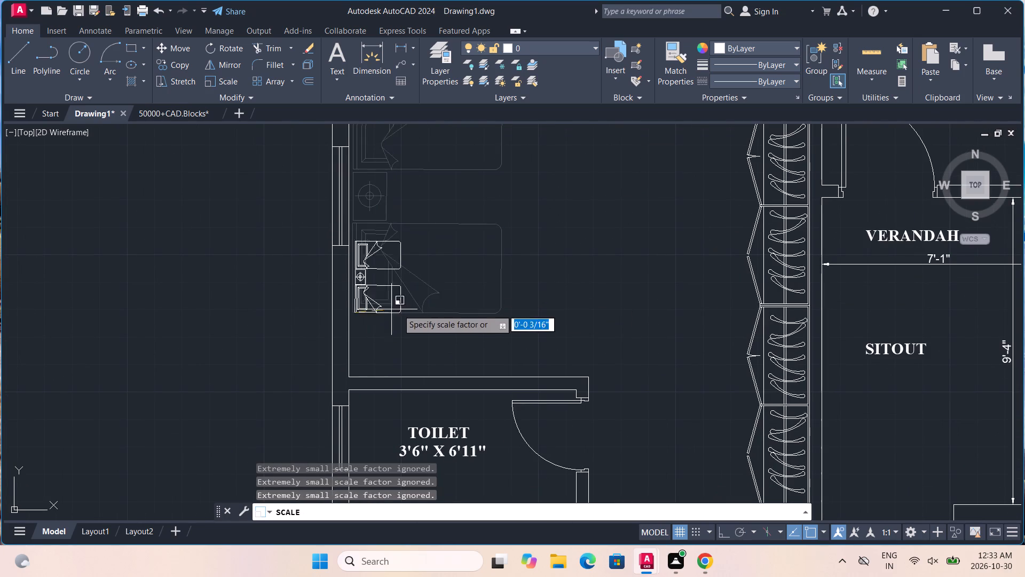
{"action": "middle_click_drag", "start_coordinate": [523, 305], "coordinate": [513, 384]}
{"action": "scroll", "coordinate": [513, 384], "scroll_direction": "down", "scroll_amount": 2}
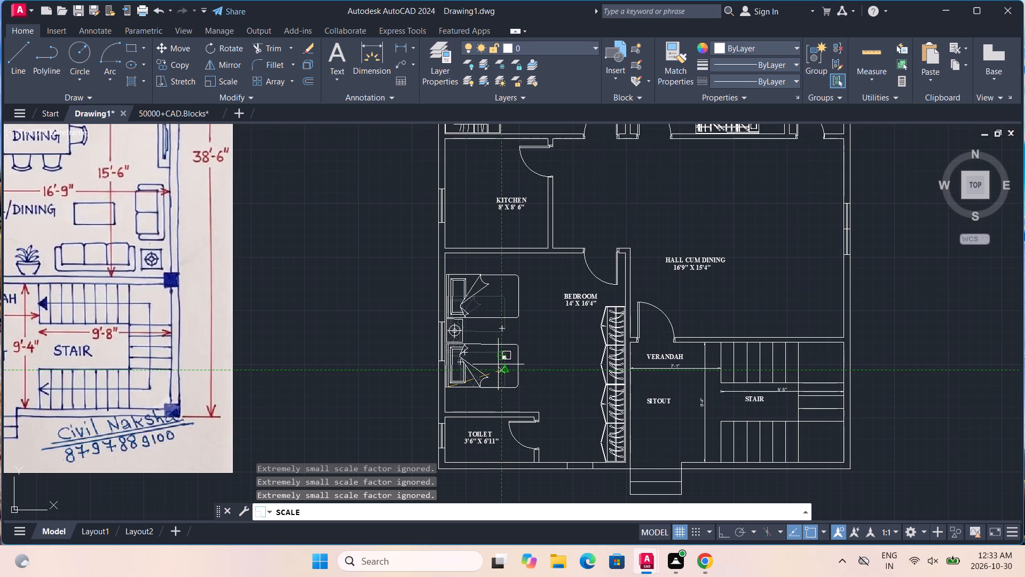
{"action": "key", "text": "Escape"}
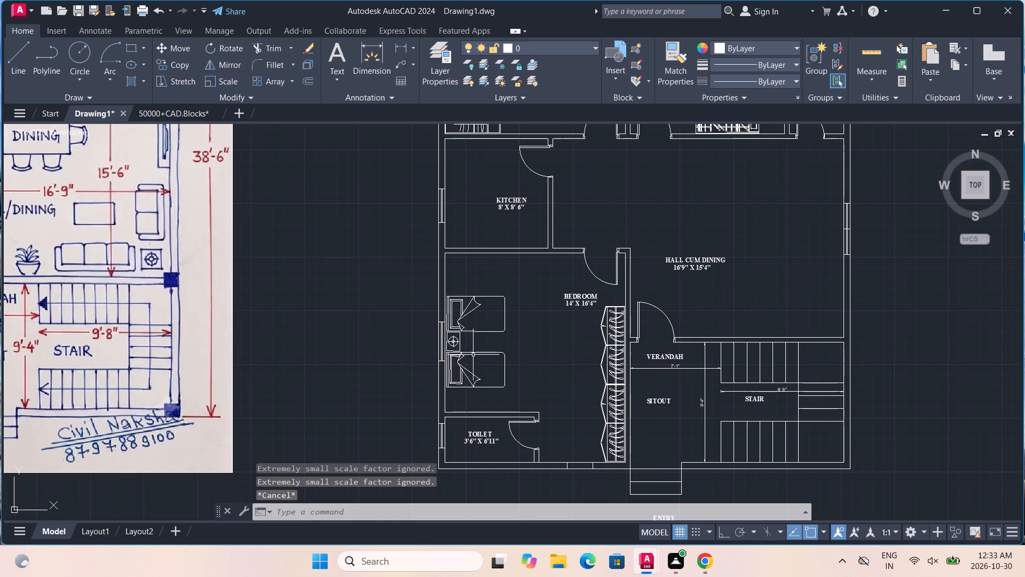
Delete the remaining twin-bed block from the 14' X 16'4" bedroom.
{"action": "left_click", "coordinate": [473, 355]}
{"action": "left_click", "coordinate": [474, 353]}
{"action": "left_click", "coordinate": [474, 353]}
{"action": "left_click", "coordinate": [476, 329]}
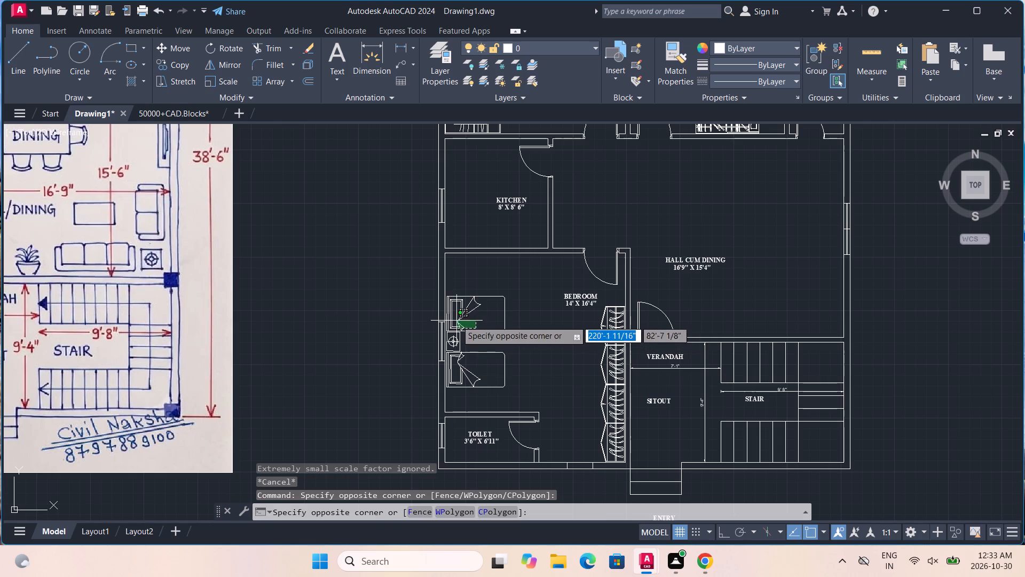
{"action": "left_click", "coordinate": [456, 319]}
{"action": "key", "text": "Delete"}
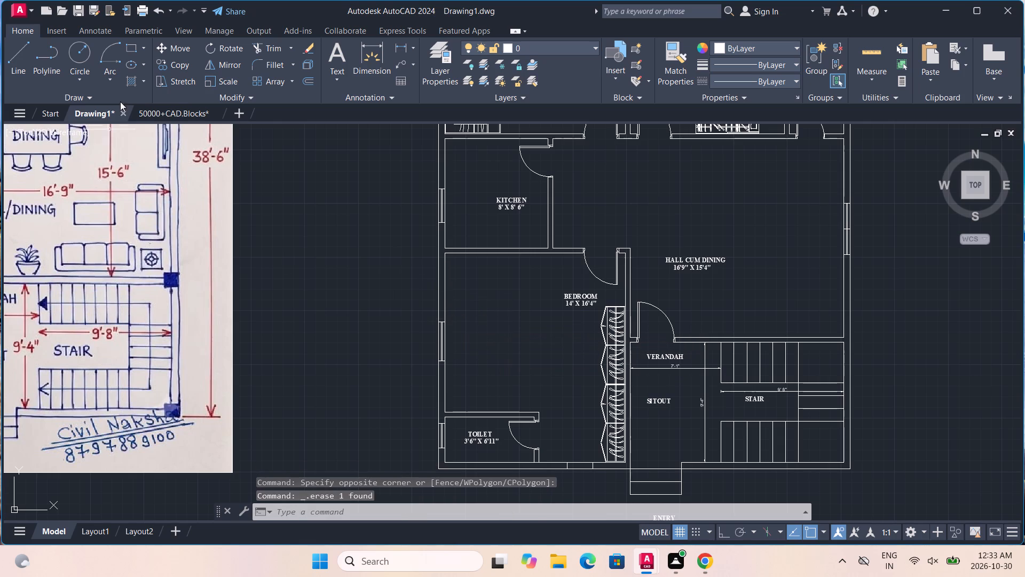
Switch to the 50000+CAD.Blocks drawing and browse the single-bed rows for a replacement bed block.
{"action": "left_click", "coordinate": [147, 107]}
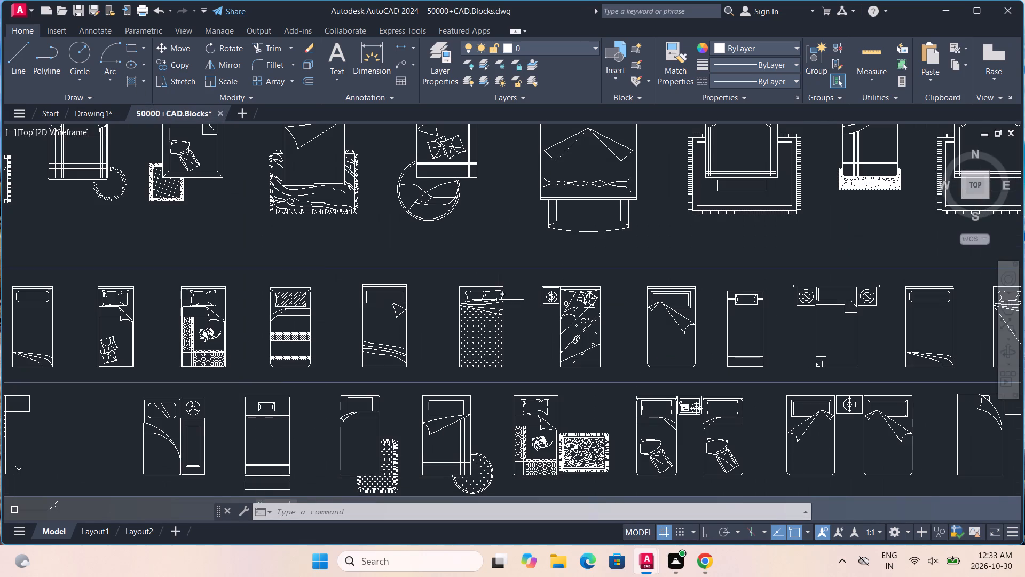
{"action": "scroll", "coordinate": [755, 388], "scroll_direction": "down", "scroll_amount": 1}
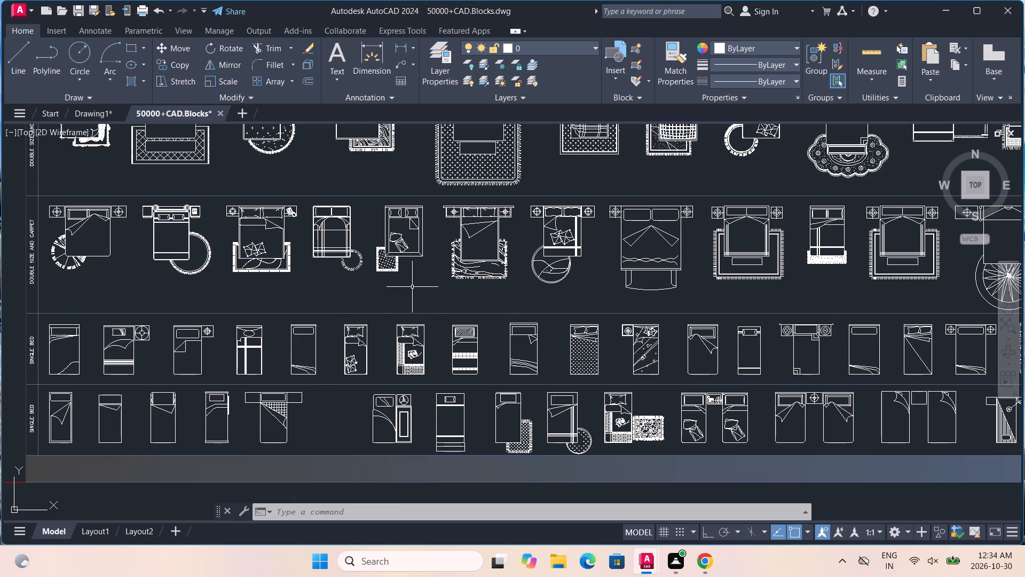
{"action": "middle_click_drag", "start_coordinate": [719, 315], "coordinate": [390, 316]}
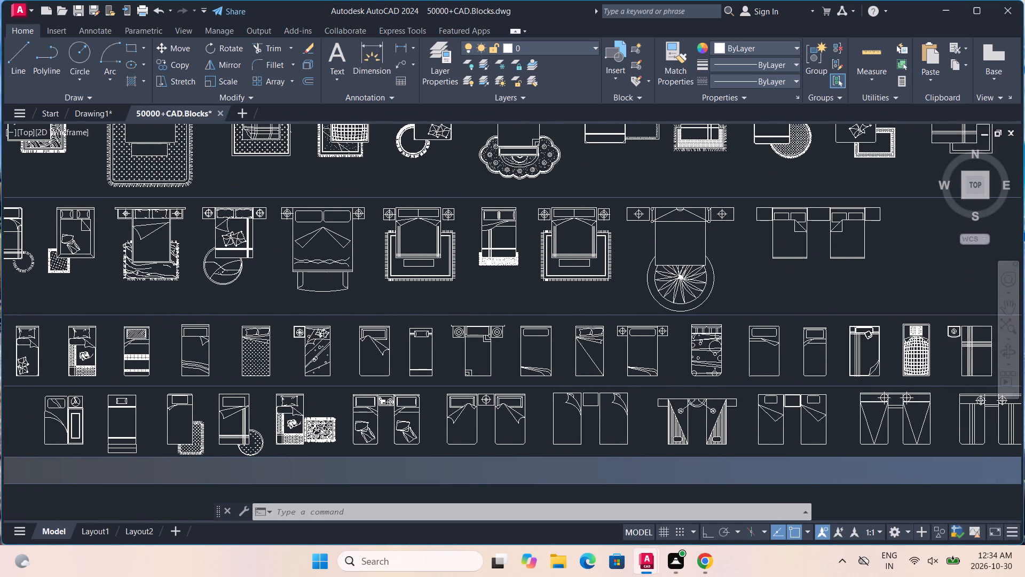
{"action": "scroll", "coordinate": [396, 307], "scroll_direction": "down", "scroll_amount": 1}
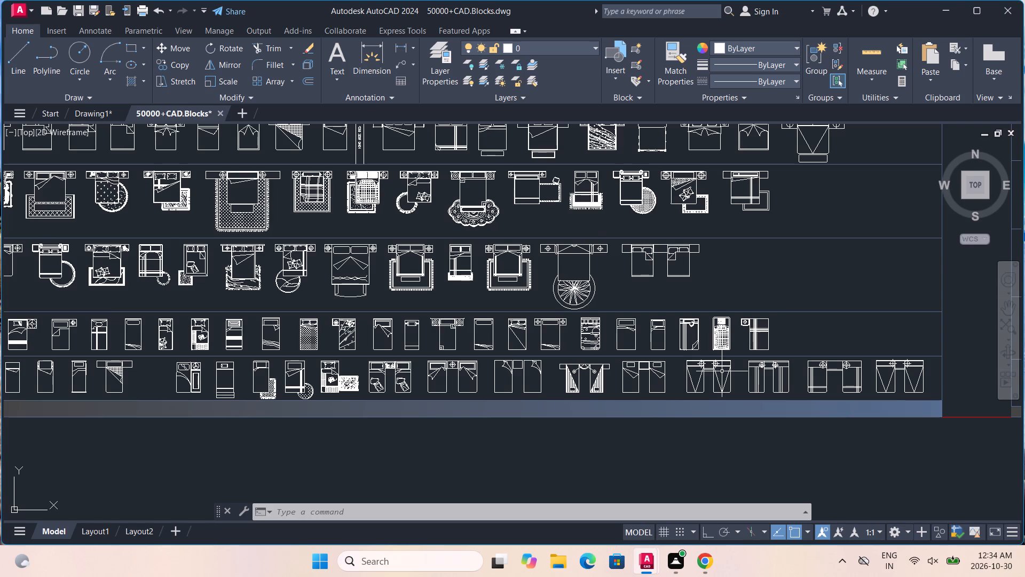
{"action": "scroll", "coordinate": [685, 332], "scroll_direction": "up", "scroll_amount": 2}
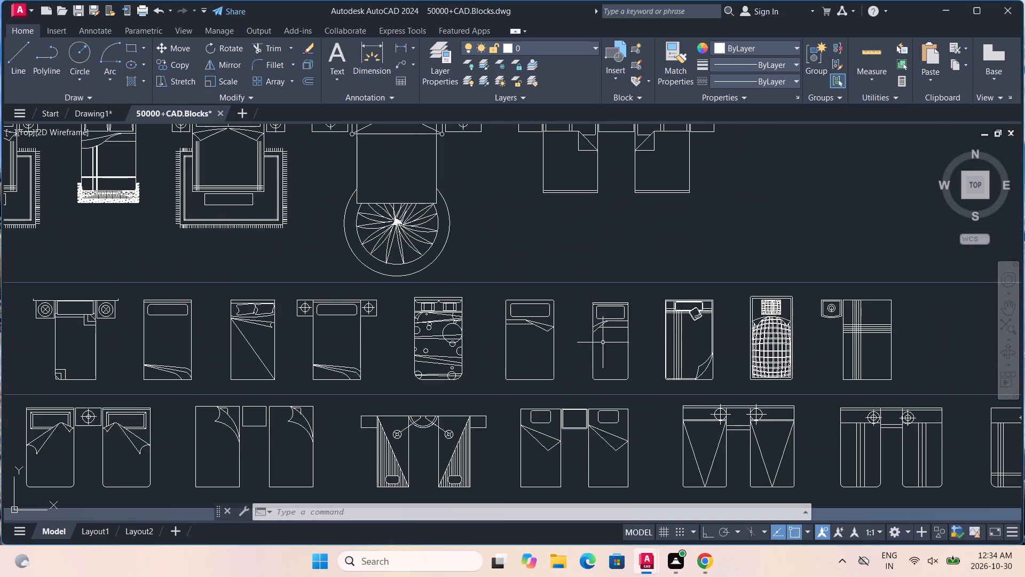
Look through the rows of bed blocks in the library for a single bed with a side table.
{"action": "middle_click_drag", "start_coordinate": [468, 353], "coordinate": [689, 332]}
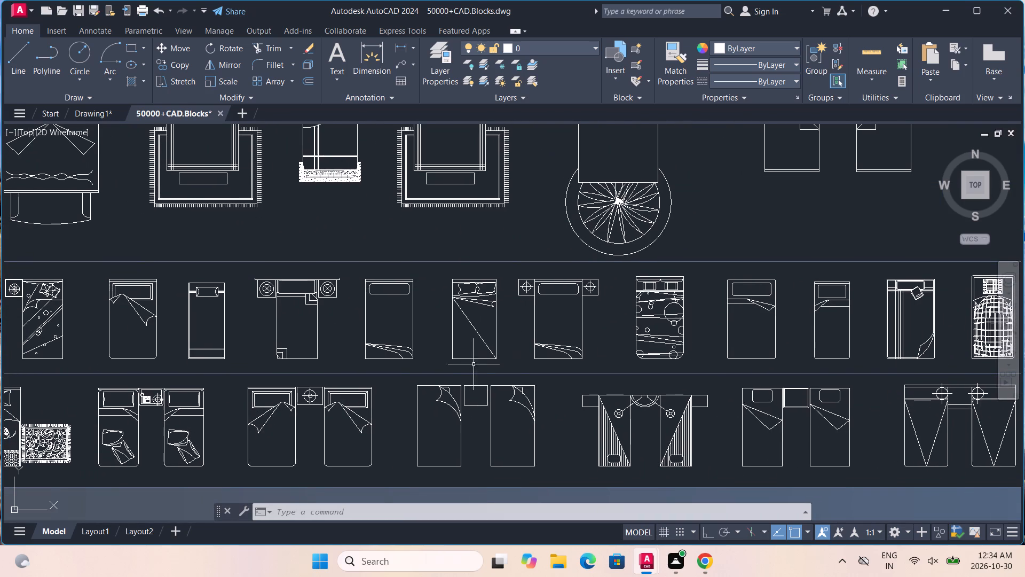
{"action": "middle_click_drag", "start_coordinate": [423, 369], "coordinate": [634, 341]}
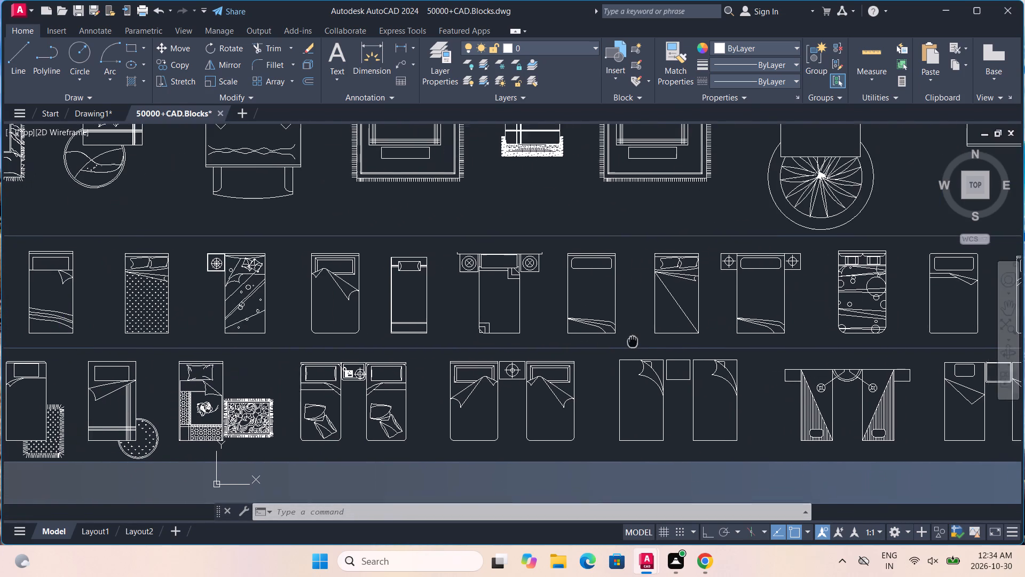
{"action": "middle_click_drag", "start_coordinate": [634, 341], "coordinate": [637, 339]}
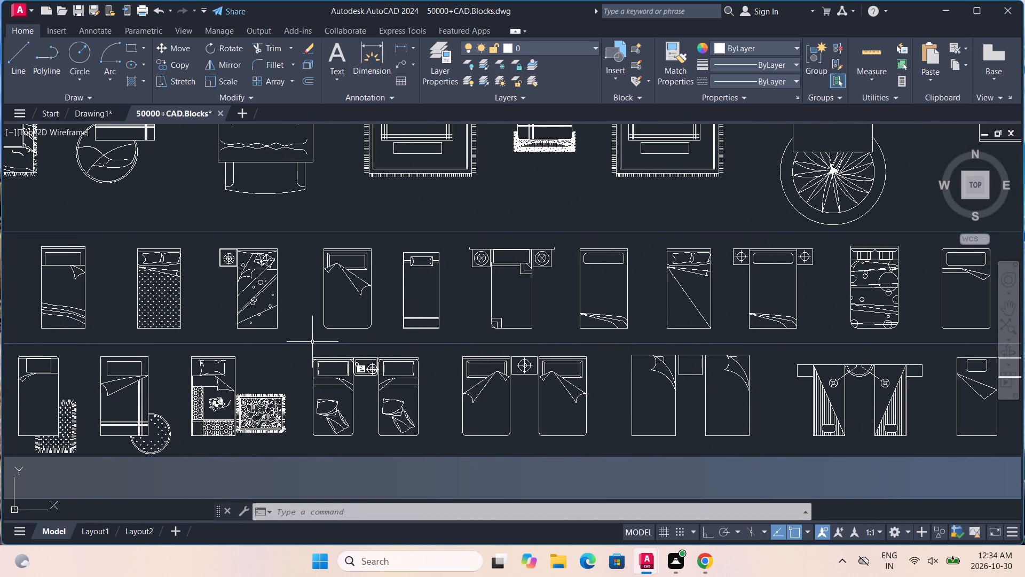
{"action": "middle_click_drag", "start_coordinate": [128, 328], "coordinate": [364, 342]}
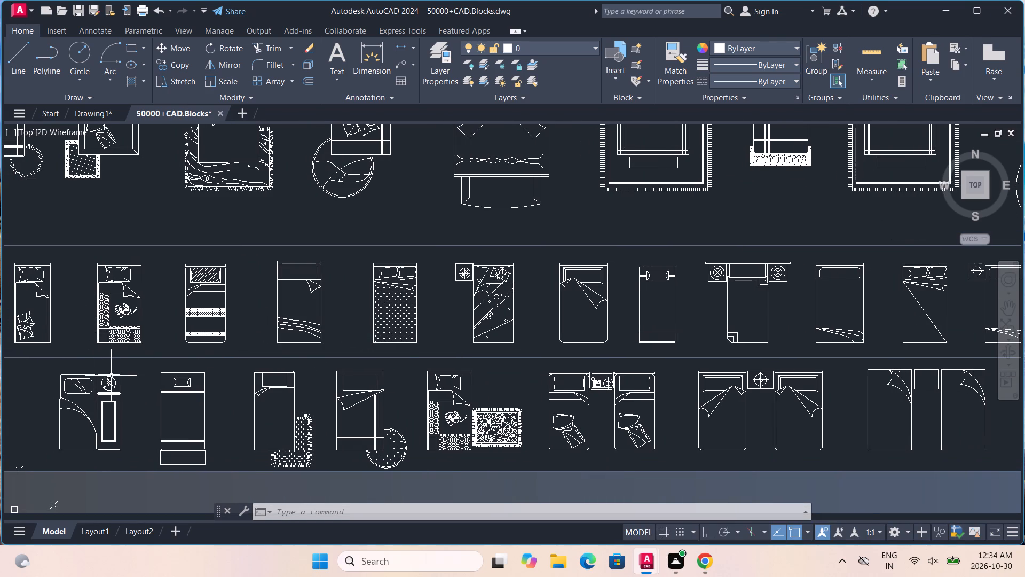
{"action": "middle_click_drag", "start_coordinate": [241, 318], "coordinate": [299, 412]}
{"action": "middle_click_drag", "start_coordinate": [148, 292], "coordinate": [233, 326]}
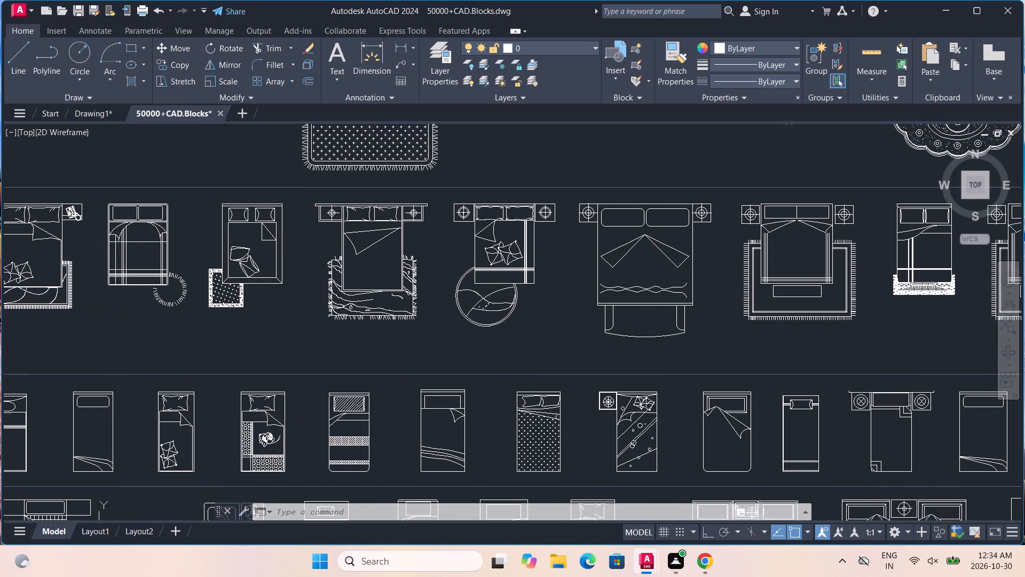
{"action": "middle_click_drag", "start_coordinate": [221, 346], "coordinate": [344, 297]}
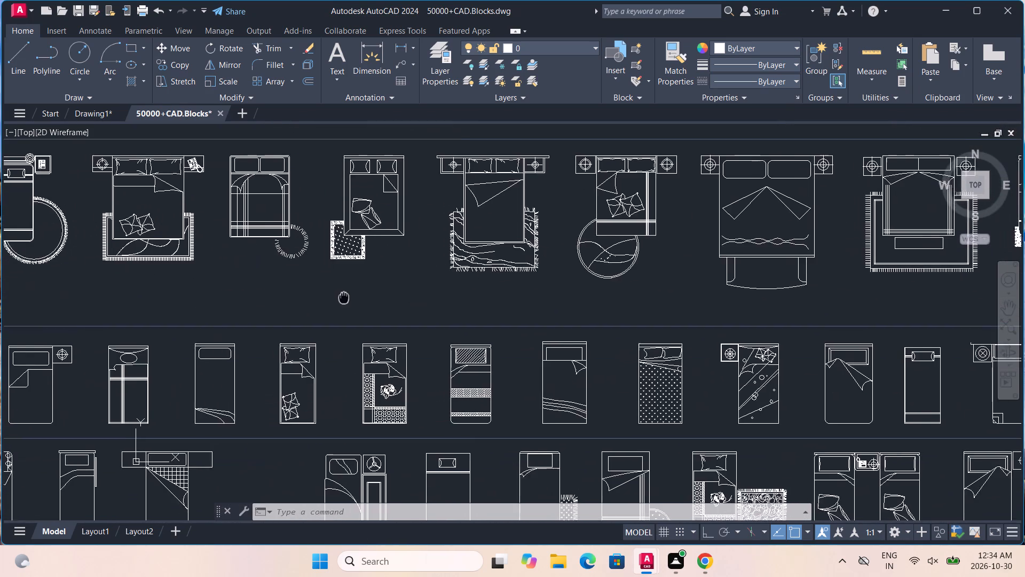
{"action": "middle_click_drag", "start_coordinate": [344, 297], "coordinate": [409, 241]}
{"action": "middle_click_drag", "start_coordinate": [342, 294], "coordinate": [469, 268]}
{"action": "scroll", "coordinate": [159, 277], "scroll_direction": "up", "scroll_amount": 1}
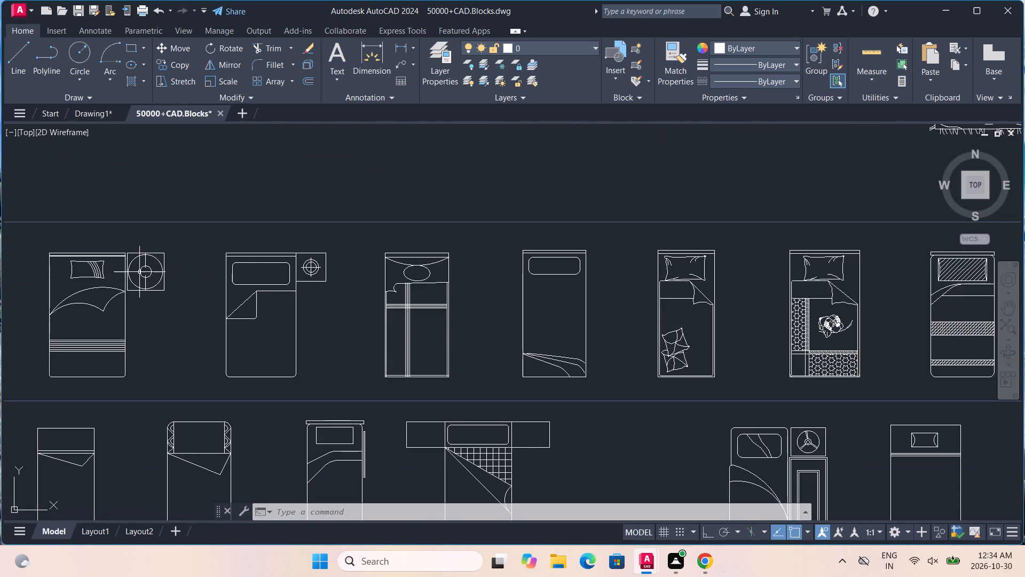
{"action": "scroll", "coordinate": [140, 270], "scroll_direction": "down", "scroll_amount": 1}
{"action": "middle_click_drag", "start_coordinate": [141, 270], "coordinate": [419, 270]}
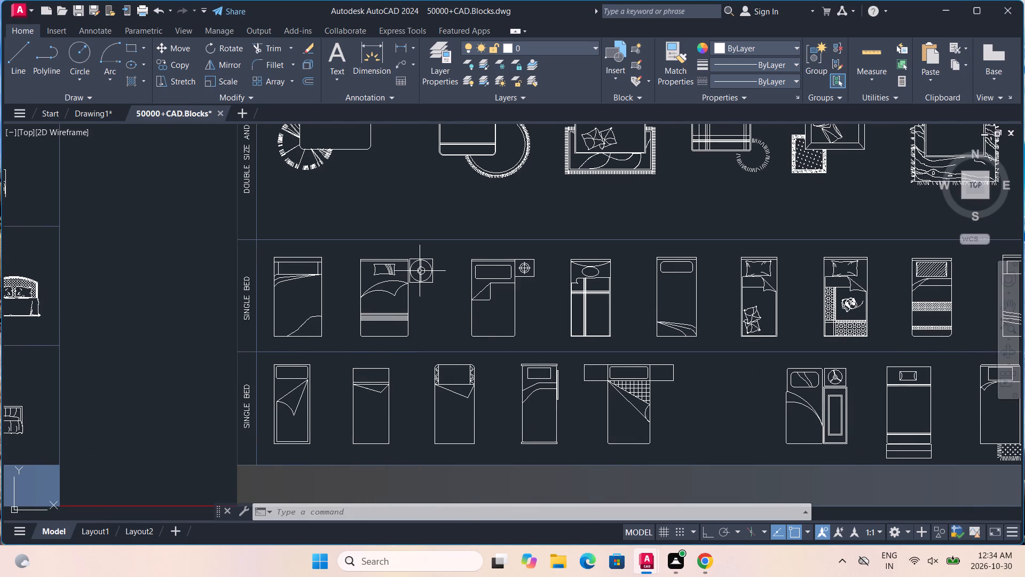
Copy the single bed block with the attached round-lamp side table and paste it into the bedroom area of Drawing1.
{"action": "left_click", "coordinate": [420, 269]}
{"action": "right_click", "coordinate": [420, 269]}
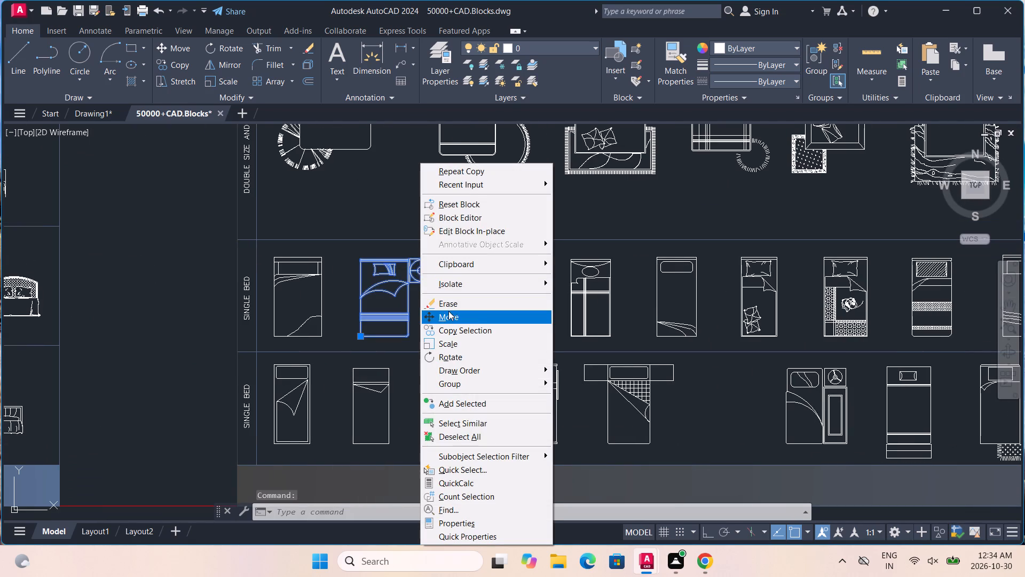
{"action": "left_click", "coordinate": [454, 268]}
{"action": "left_click", "coordinate": [584, 291]}
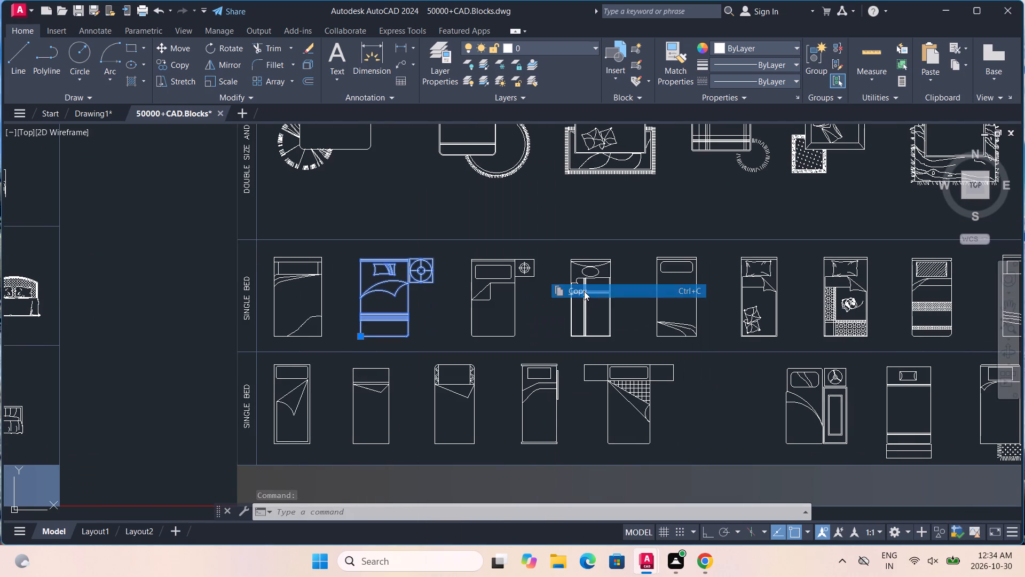
{"action": "left_click", "coordinate": [96, 112]}
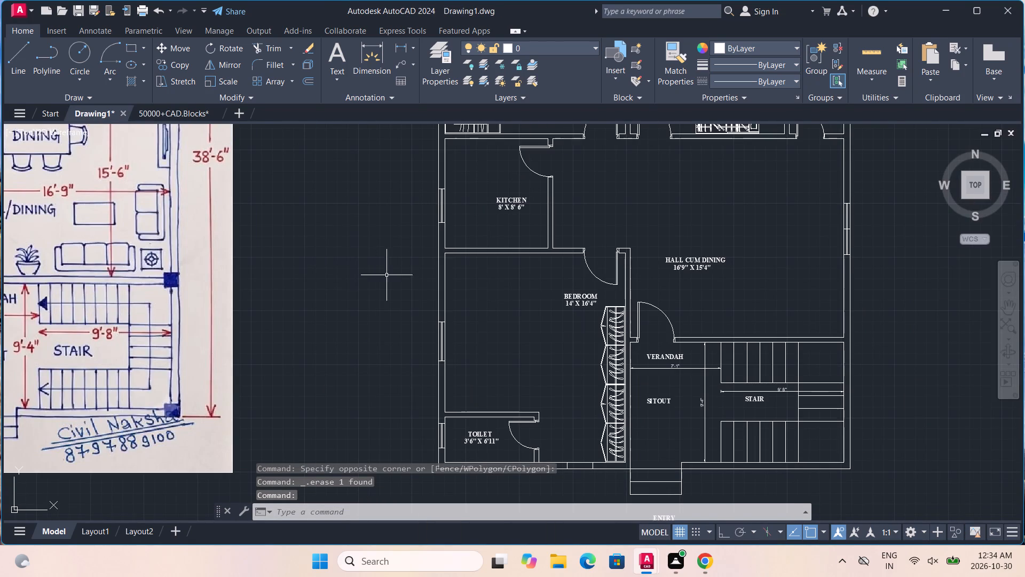
{"action": "right_click", "coordinate": [391, 281]}
{"action": "left_click", "coordinate": [415, 325]}
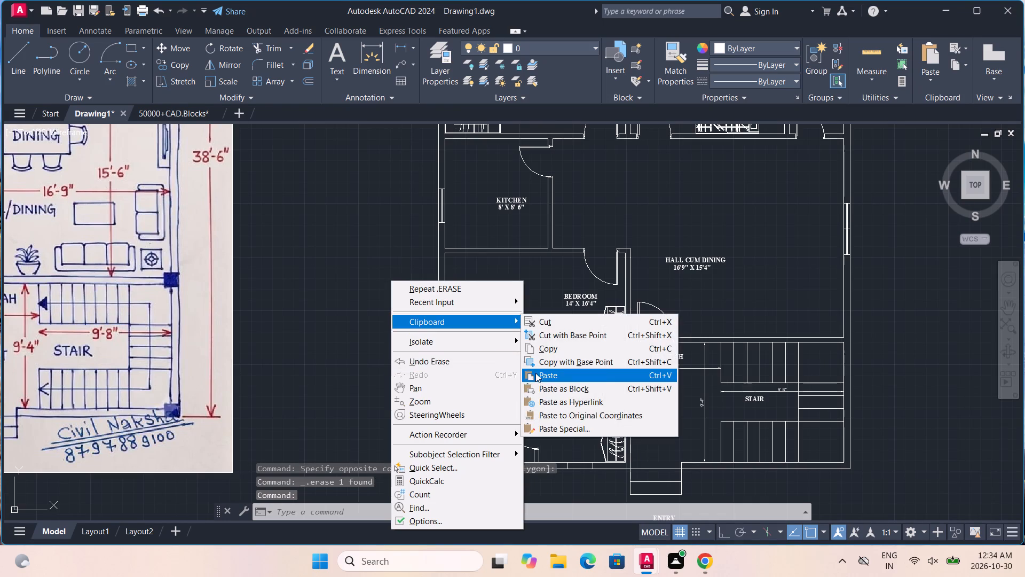
{"action": "left_click", "coordinate": [539, 377]}
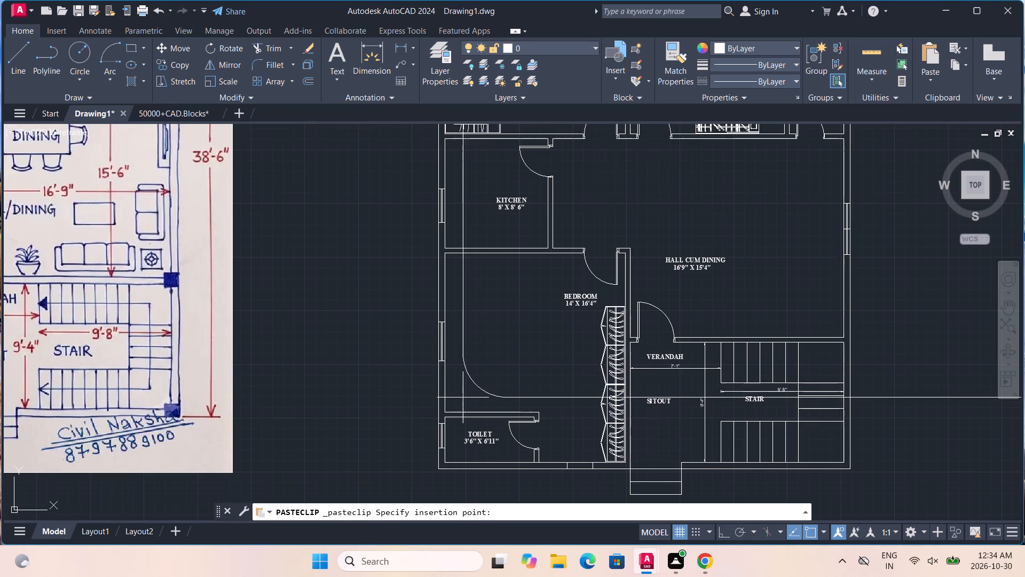
{"action": "left_click", "coordinate": [463, 397]}
Scale the oversized pasted bed block down to fit inside the bedroom.
{"action": "left_click", "coordinate": [471, 378]}
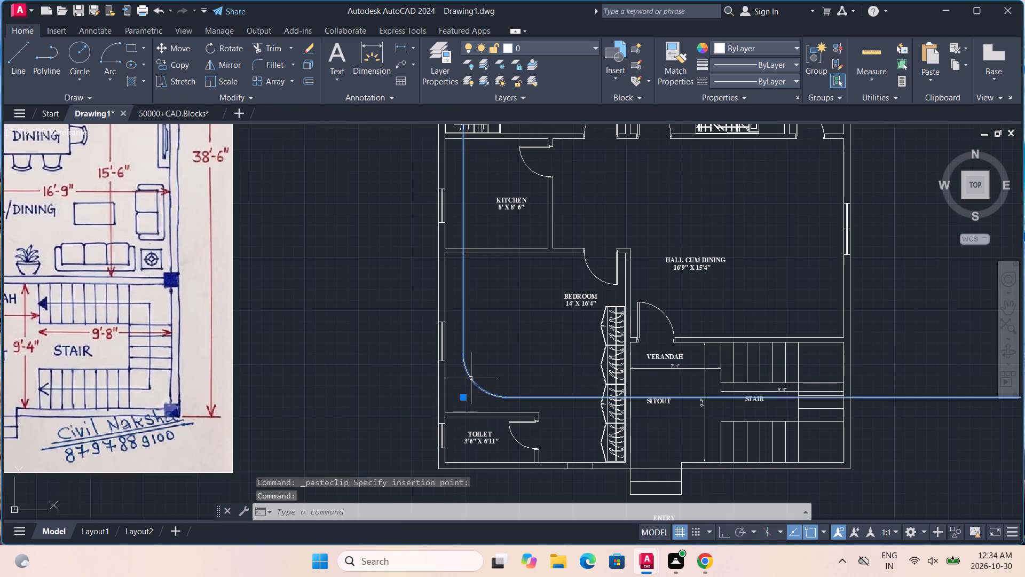
{"action": "type", "text": "SC"}
{"action": "key", "text": "Return"}
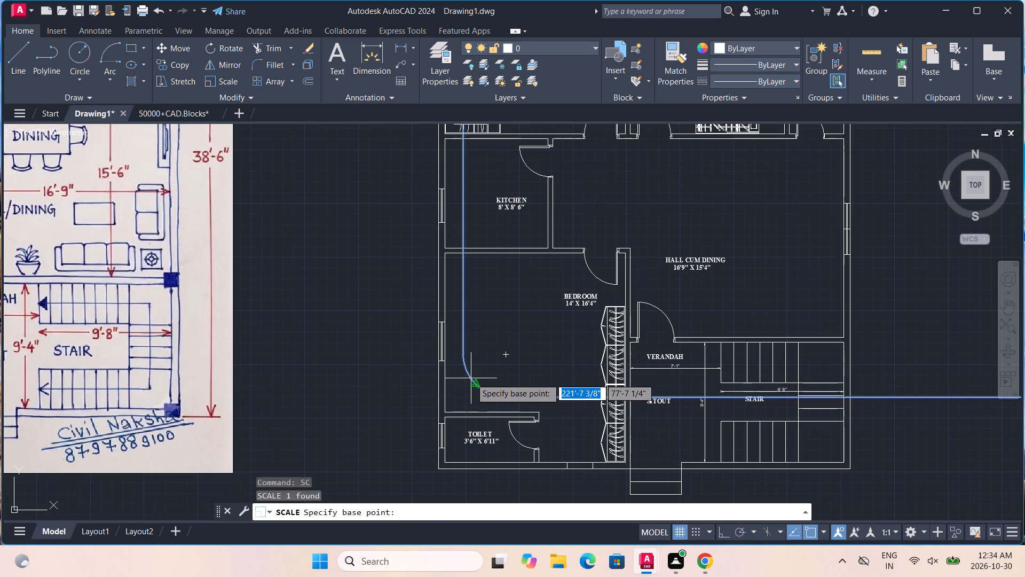
{"action": "left_click", "coordinate": [471, 377]}
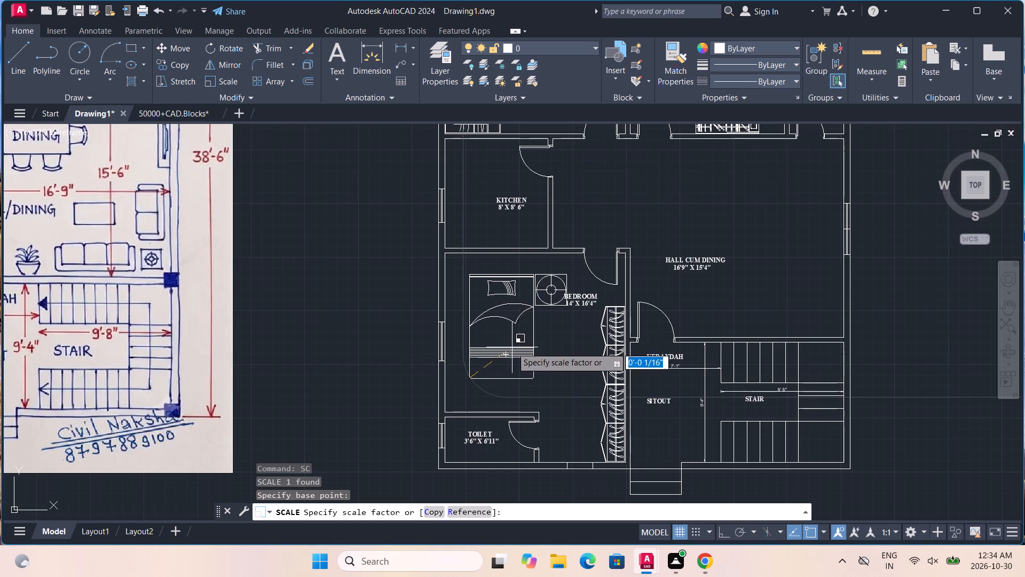
{"action": "left_click", "coordinate": [511, 350]}
Rotate the bed block 90 degrees counterclockwise about its side table's outer corner, using Ortho mode.
{"action": "left_click", "coordinate": [531, 309]}
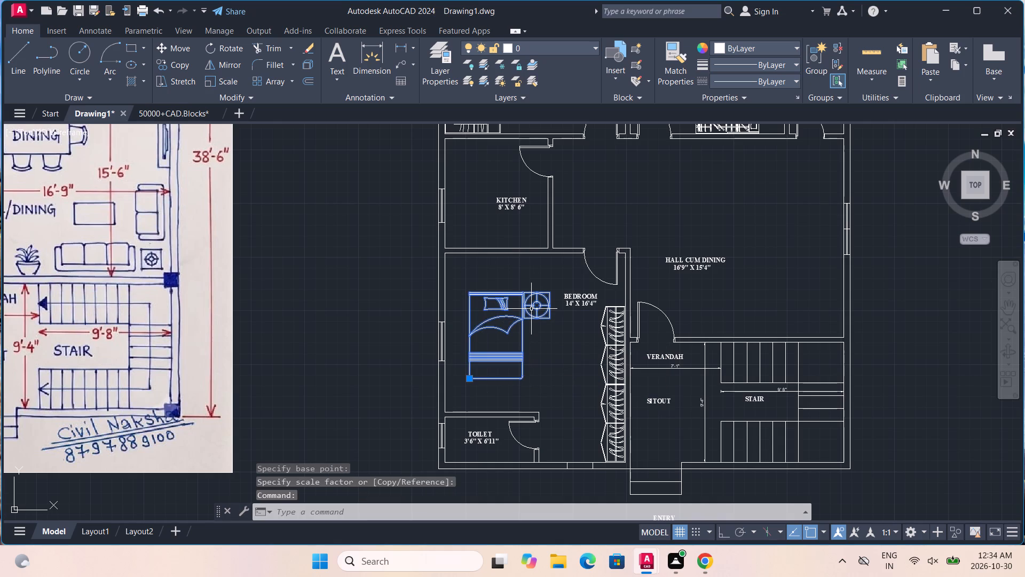
{"action": "type", "text": "RO"}
{"action": "key", "text": "Return"}
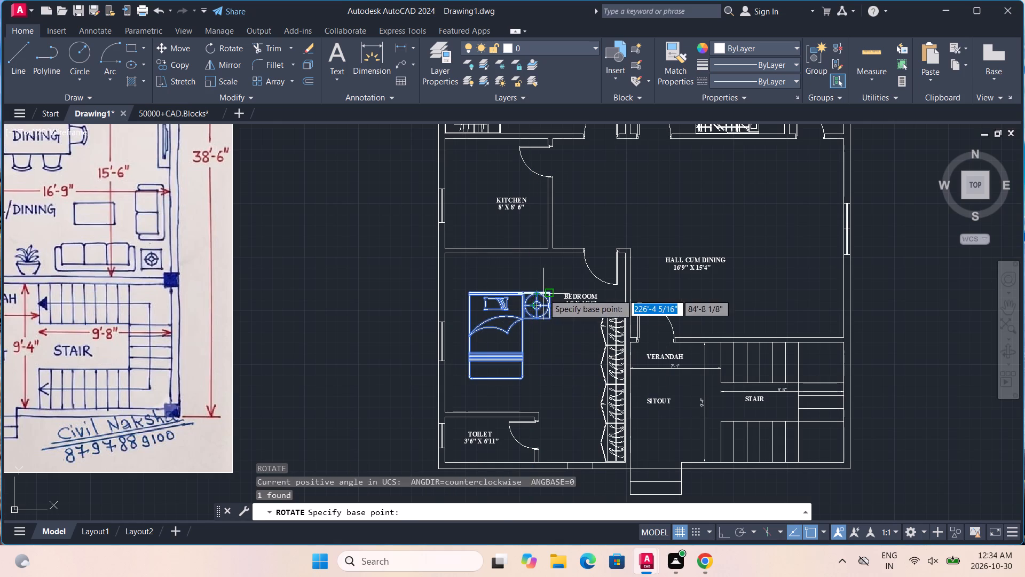
{"action": "left_click", "coordinate": [546, 292]}
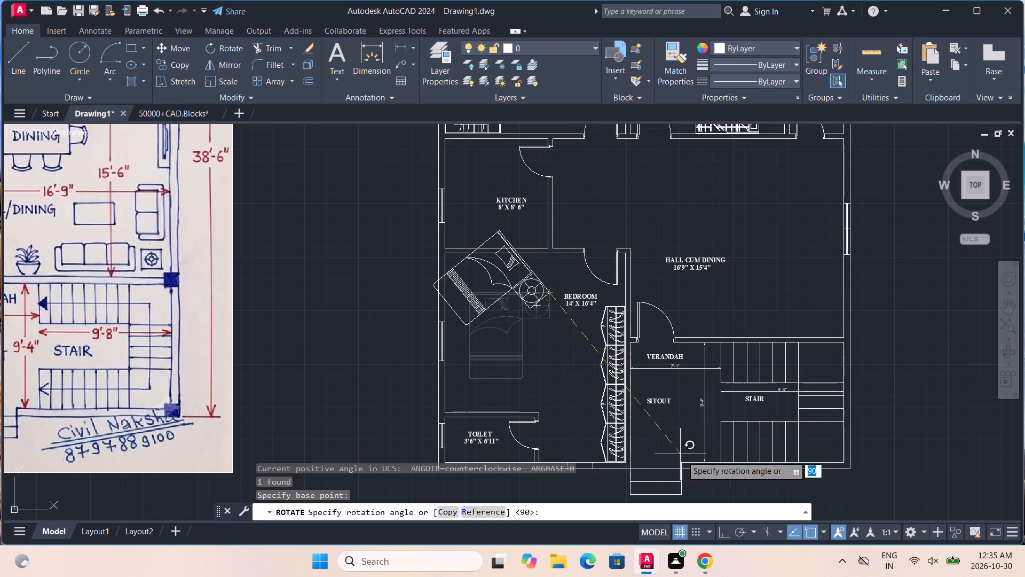
{"action": "left_click", "coordinate": [720, 533]}
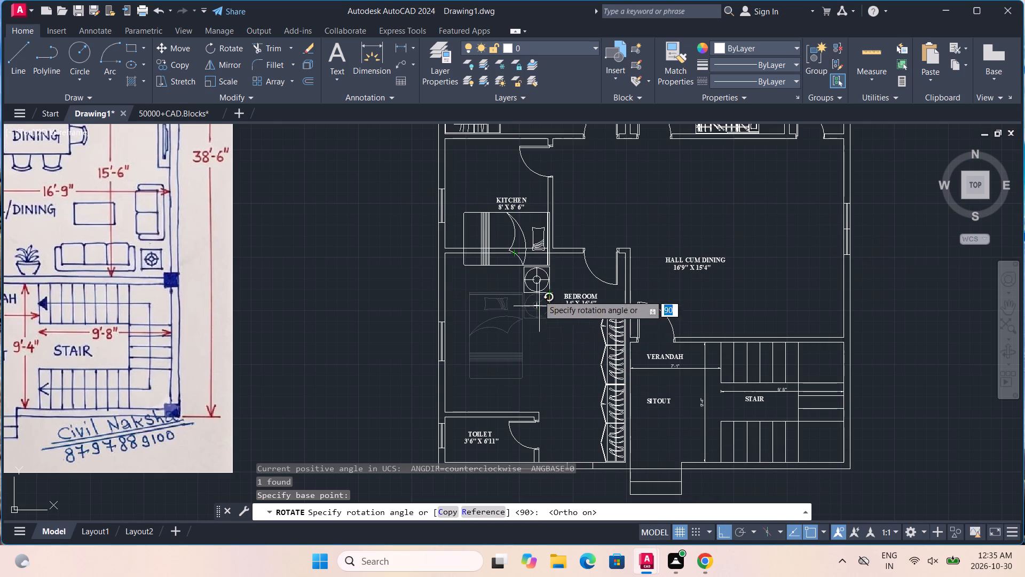
{"action": "left_click", "coordinate": [533, 261]}
Move the bed block with Ortho off so its headboard sits against the bedroom's window wall, above the toilet.
{"action": "left_click", "coordinate": [557, 322]}
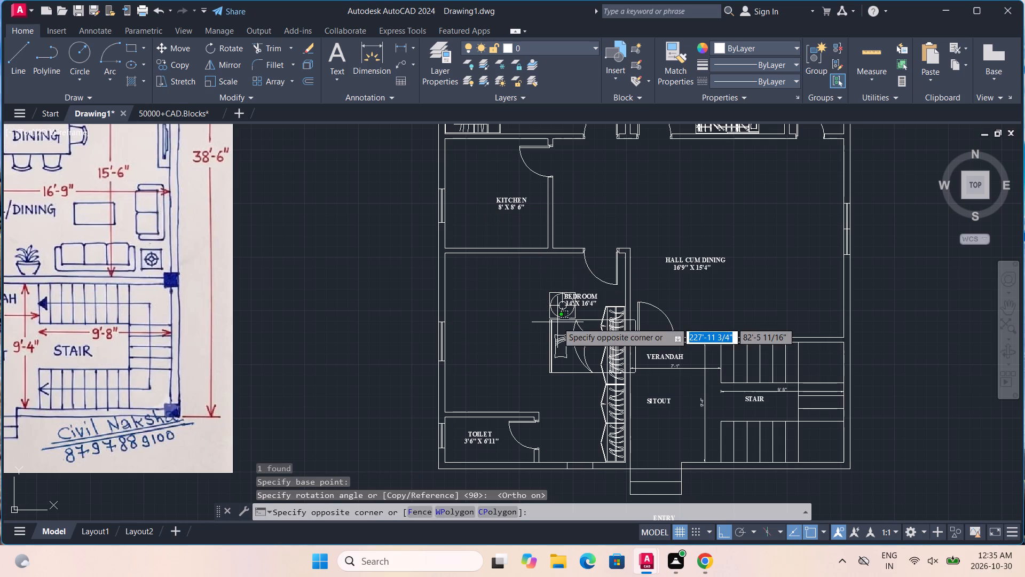
{"action": "left_click", "coordinate": [555, 316]}
{"action": "key", "text": "m"}
{"action": "key", "text": "Return"}
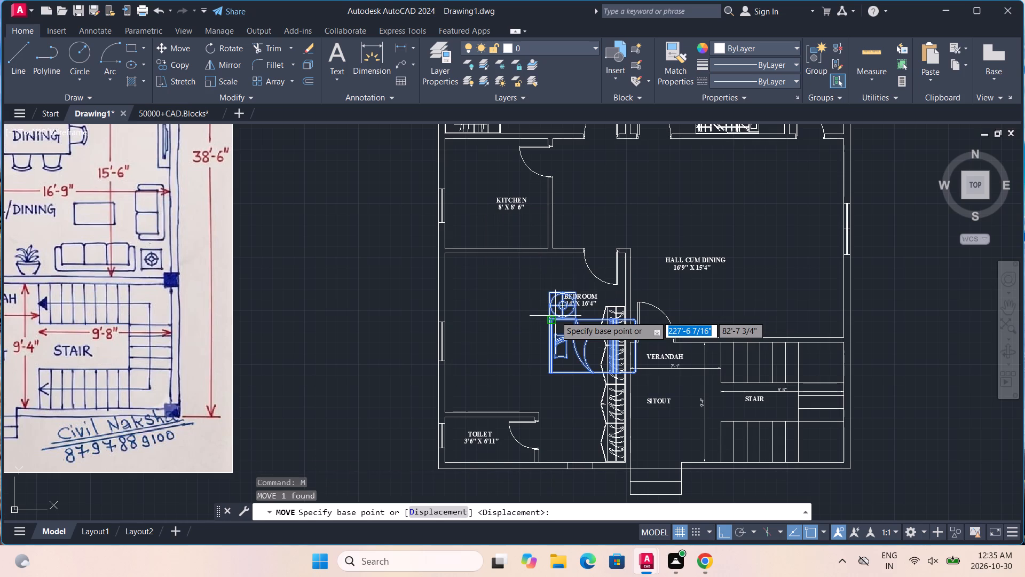
{"action": "scroll", "coordinate": [555, 316], "scroll_direction": "up", "scroll_amount": 1}
{"action": "left_click", "coordinate": [544, 401]}
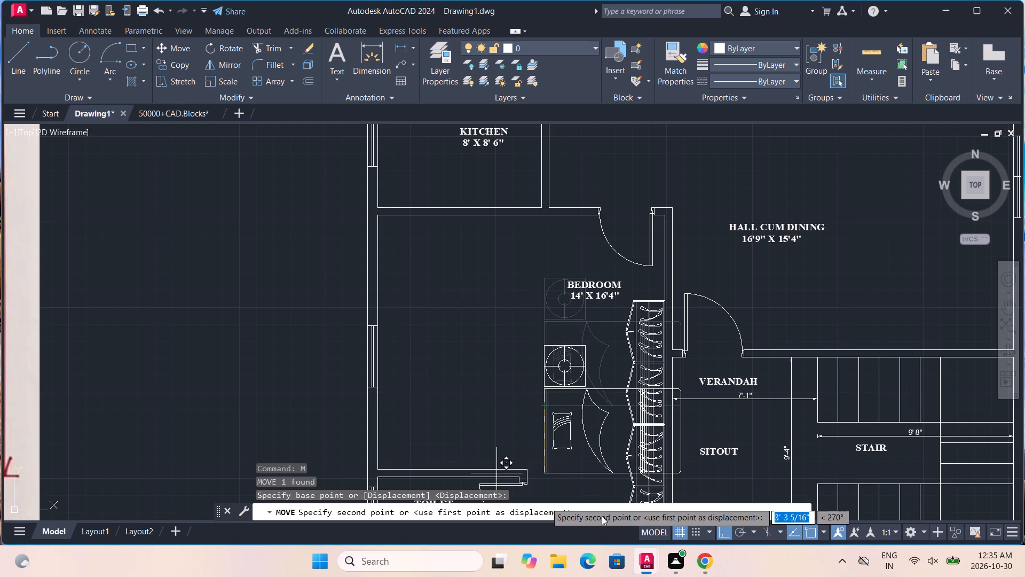
{"action": "left_click", "coordinate": [722, 531]}
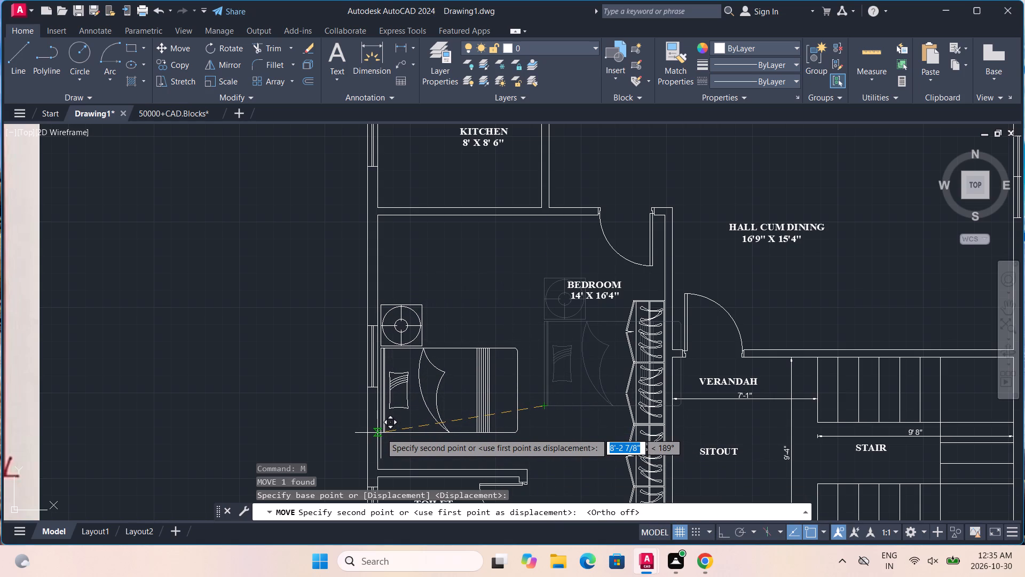
{"action": "scroll", "coordinate": [380, 434], "scroll_direction": "up", "scroll_amount": 1}
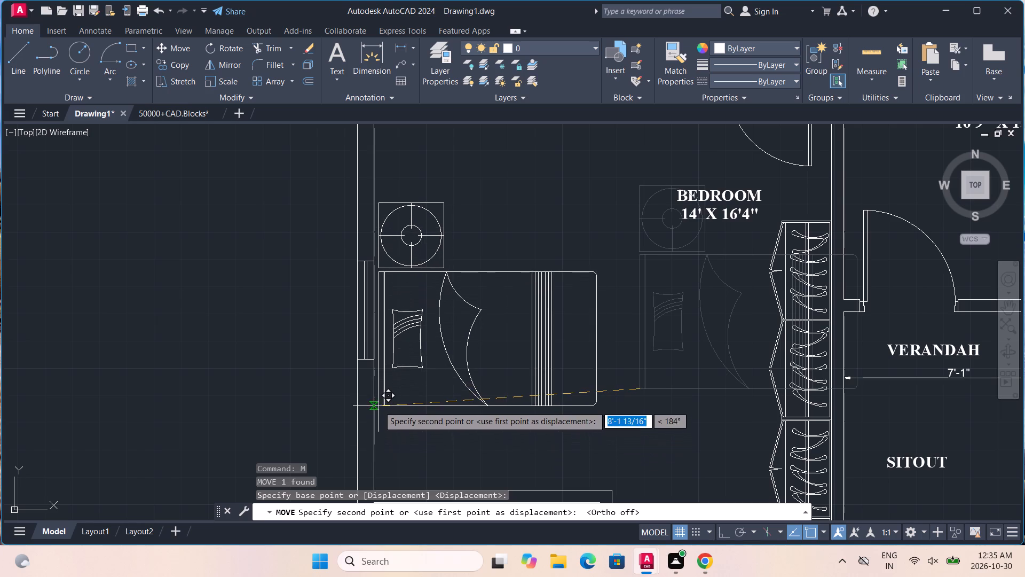
{"action": "middle_click_drag", "start_coordinate": [379, 406], "coordinate": [389, 456]}
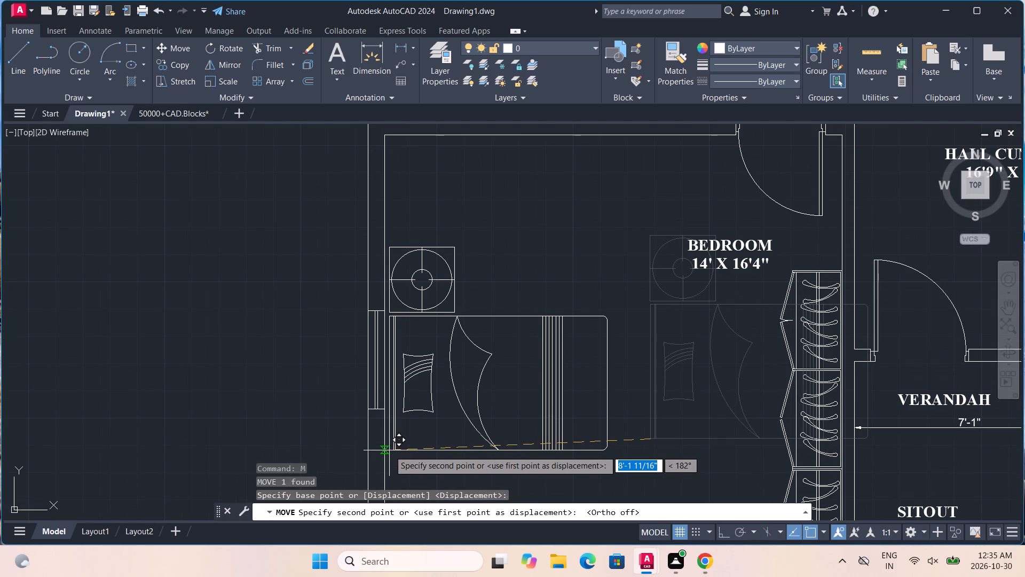
{"action": "left_click", "coordinate": [389, 450]}
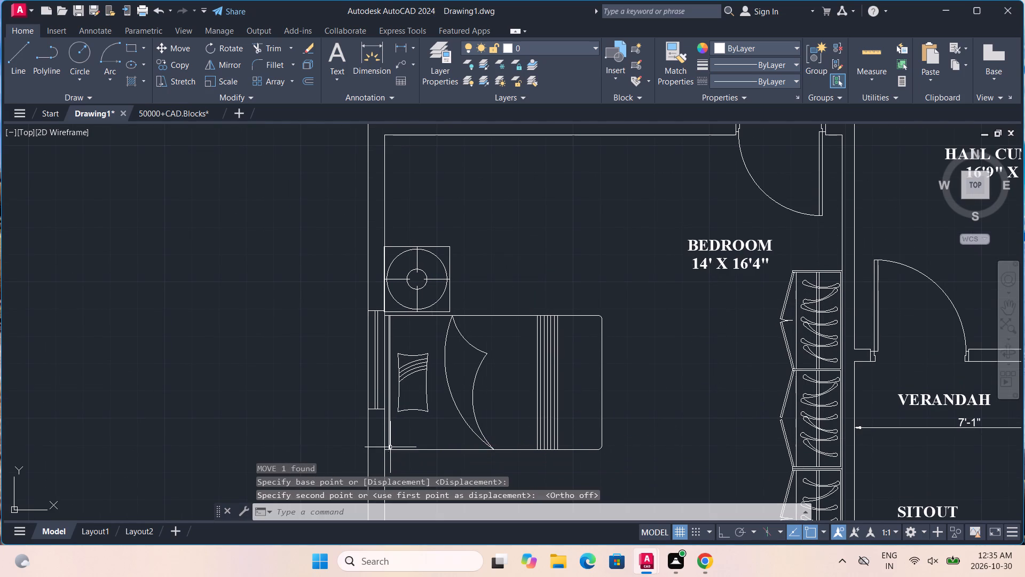
Move the bed block slightly into the room to bring its side table off the wall's inner line.
{"action": "scroll", "coordinate": [419, 324], "scroll_direction": "up", "scroll_amount": 2}
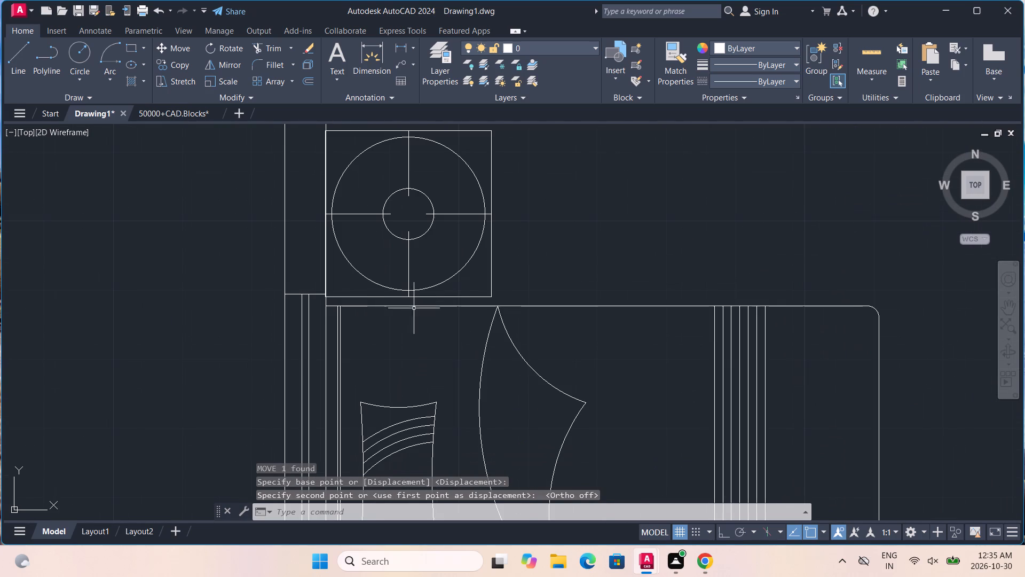
{"action": "middle_click_drag", "start_coordinate": [407, 292], "coordinate": [433, 394]}
{"action": "scroll", "coordinate": [369, 260], "scroll_direction": "up", "scroll_amount": 3}
{"action": "middle_click_drag", "start_coordinate": [344, 210], "coordinate": [358, 246]}
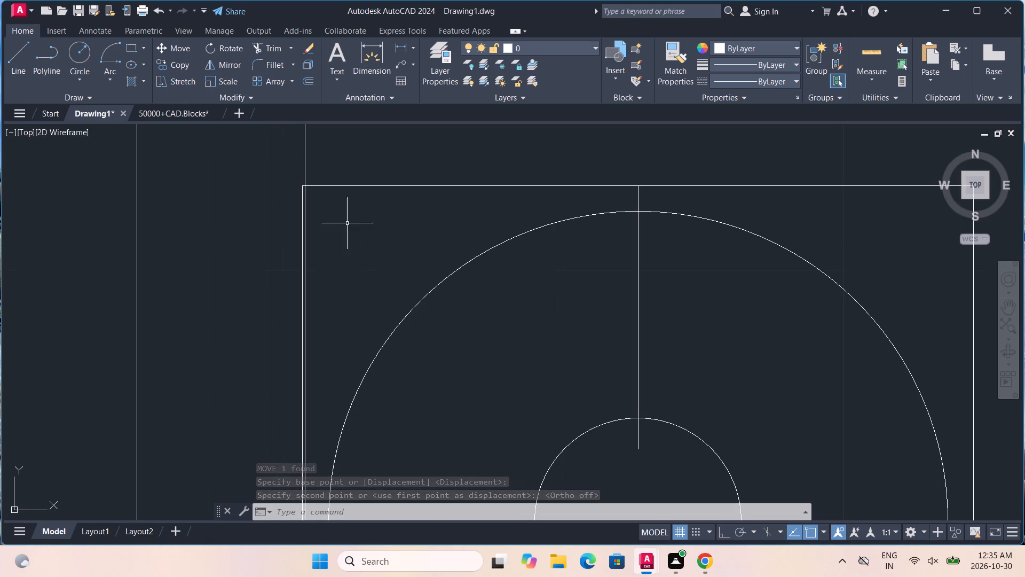
{"action": "left_click", "coordinate": [336, 186]}
{"action": "key", "text": "m"}
{"action": "key", "text": "Return"}
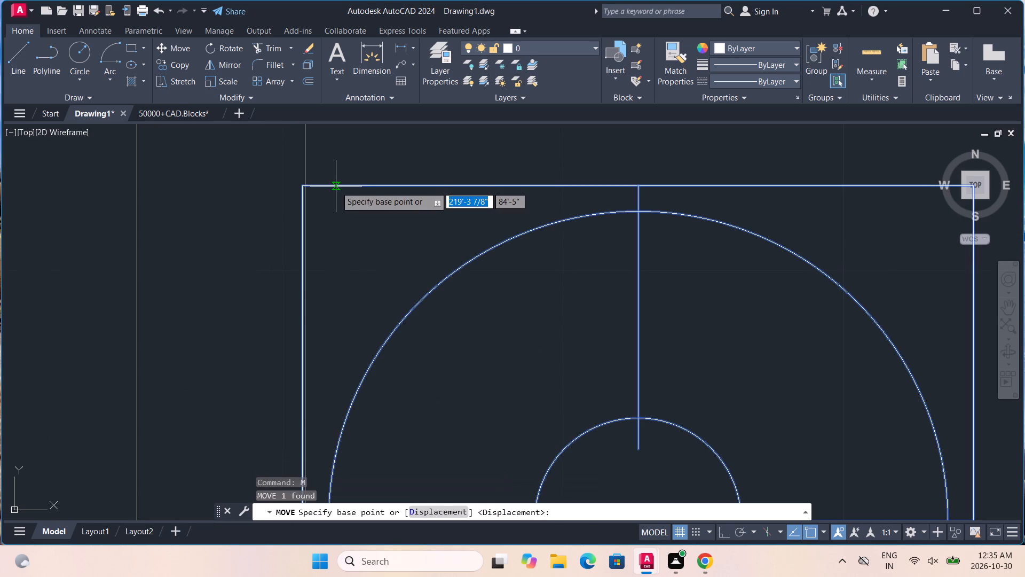
{"action": "left_click", "coordinate": [298, 189]}
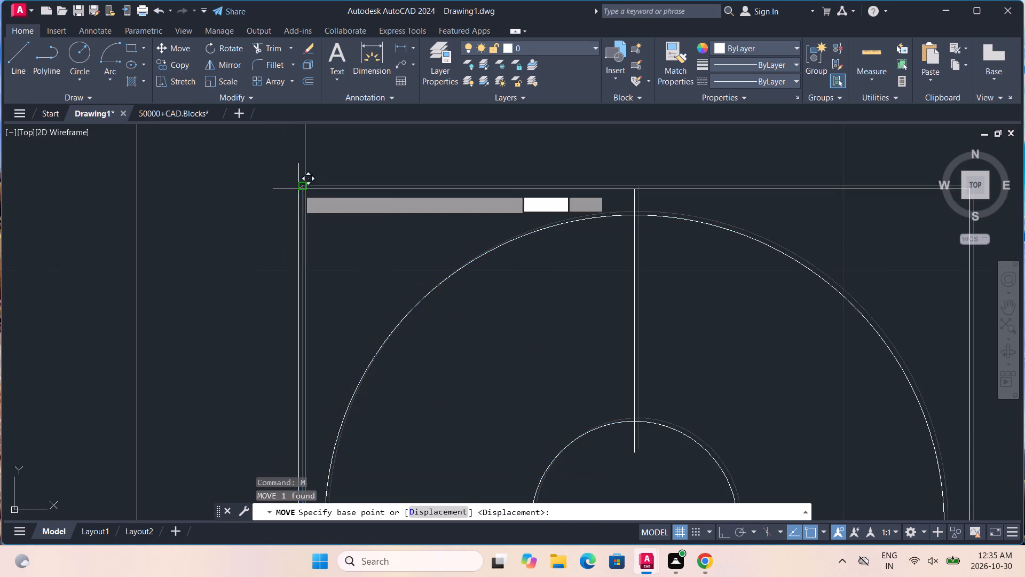
{"action": "left_click", "coordinate": [313, 190]}
Examine the bed's placement and the surrounding bedroom, wardrobe and toilet area.
{"action": "scroll", "coordinate": [313, 190], "scroll_direction": "down", "scroll_amount": 5}
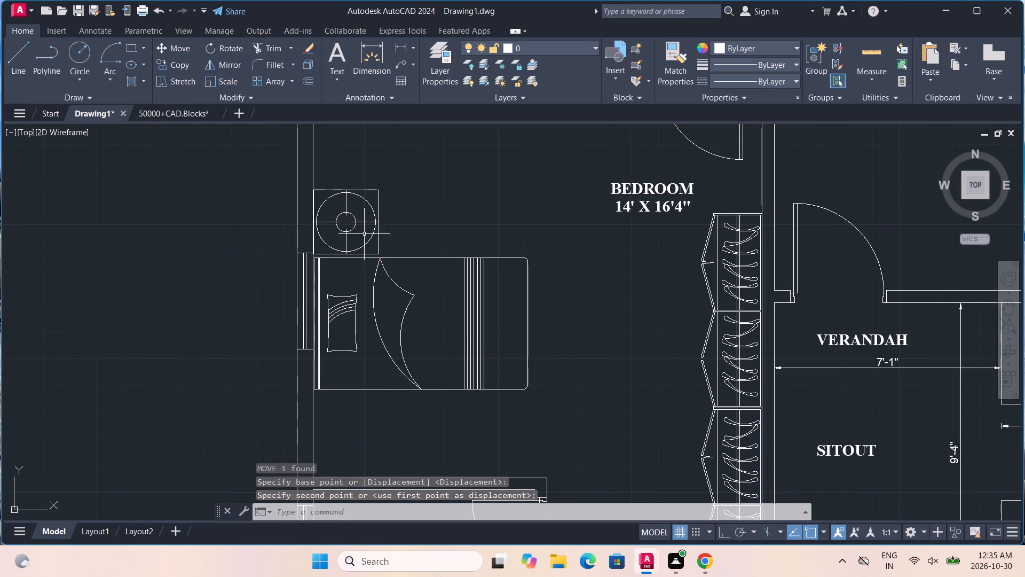
{"action": "middle_click_drag", "start_coordinate": [386, 232], "coordinate": [404, 277]}
{"action": "scroll", "coordinate": [404, 277], "scroll_direction": "down", "scroll_amount": 2}
{"action": "scroll", "coordinate": [413, 316], "scroll_direction": "up", "scroll_amount": 3}
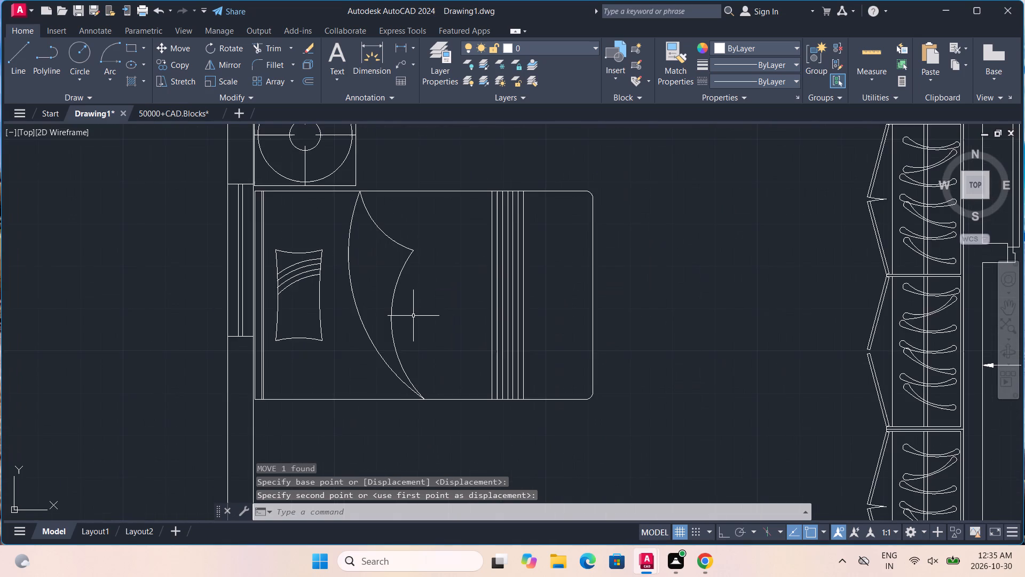
{"action": "scroll", "coordinate": [413, 316], "scroll_direction": "down", "scroll_amount": 2}
{"action": "middle_click_drag", "start_coordinate": [577, 350], "coordinate": [567, 330]}
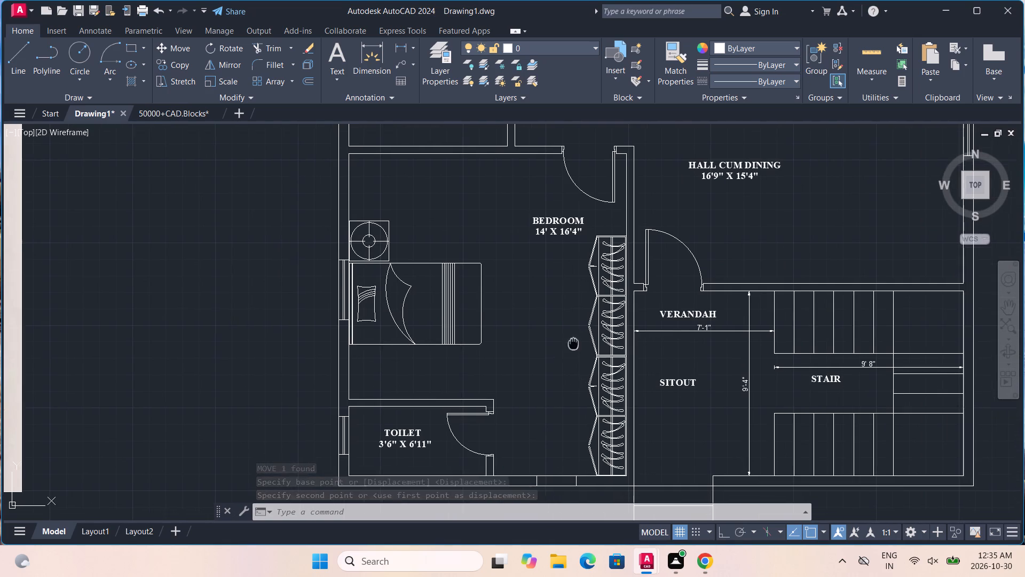
{"action": "middle_click_drag", "start_coordinate": [567, 330], "coordinate": [538, 271]}
{"action": "scroll", "coordinate": [523, 362], "scroll_direction": "up", "scroll_amount": 1}
{"action": "middle_click_drag", "start_coordinate": [525, 316], "coordinate": [504, 413]}
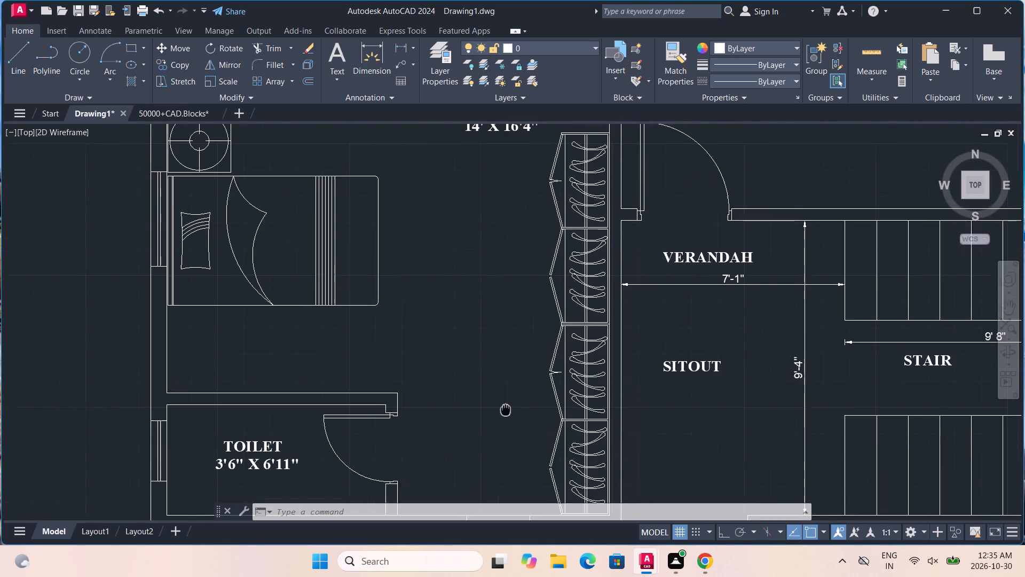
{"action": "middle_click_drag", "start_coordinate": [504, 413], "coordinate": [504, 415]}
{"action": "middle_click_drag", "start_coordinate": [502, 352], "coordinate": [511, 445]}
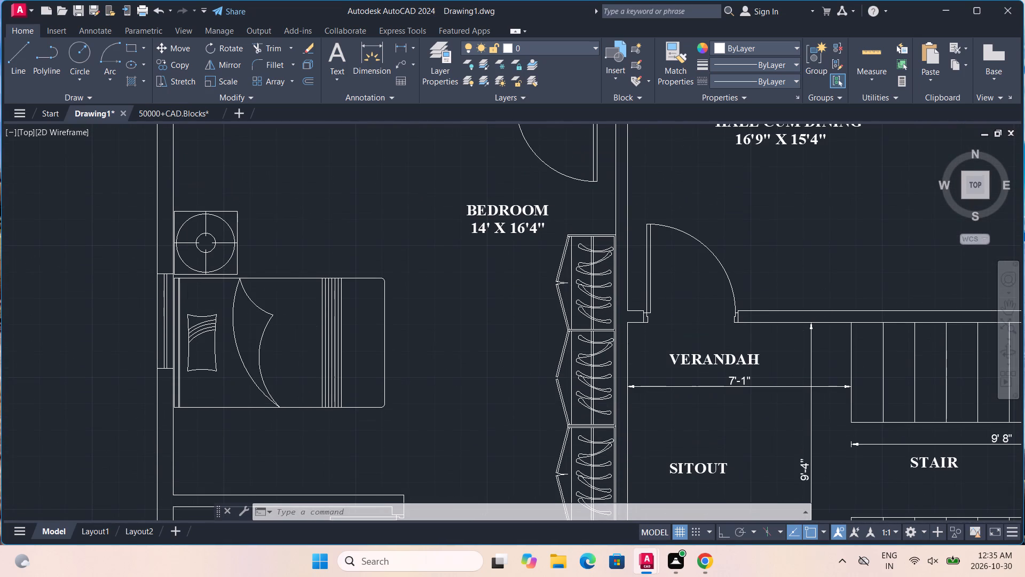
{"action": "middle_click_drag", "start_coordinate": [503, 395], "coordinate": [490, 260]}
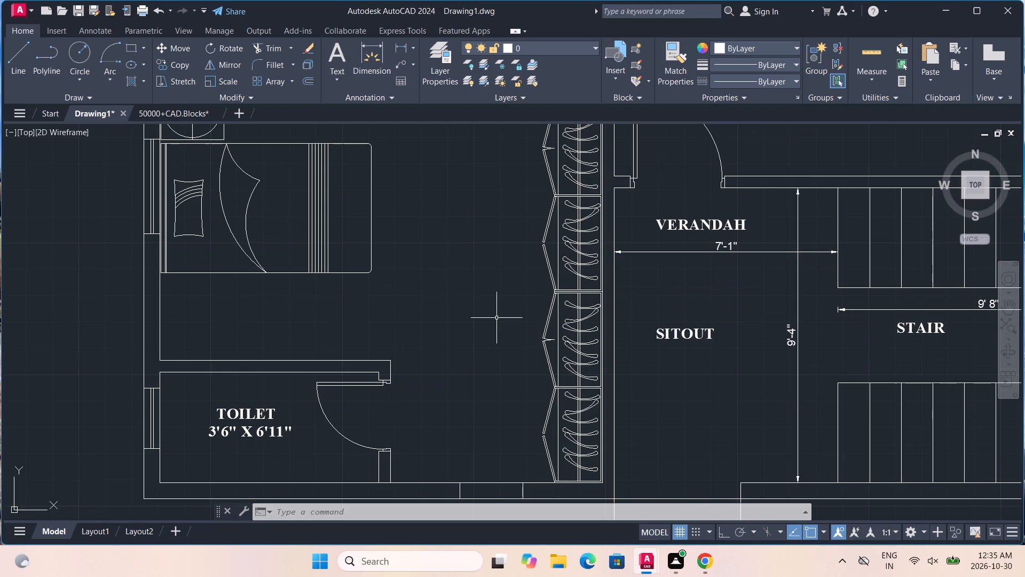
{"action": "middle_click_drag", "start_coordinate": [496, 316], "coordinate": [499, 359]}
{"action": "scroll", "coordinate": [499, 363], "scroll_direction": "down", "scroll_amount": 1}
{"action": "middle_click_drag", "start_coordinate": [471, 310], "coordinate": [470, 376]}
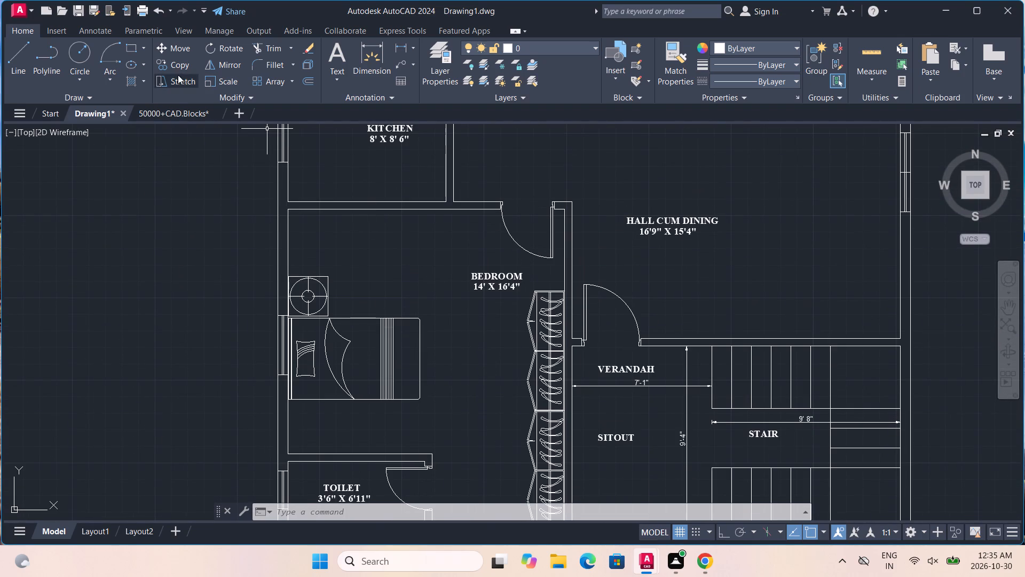
Look through the 50000+CAD.Blocks library drawing for plan-view armchair blocks, going past the door and auxiliary furniture sheets.
{"action": "left_click", "coordinate": [167, 110]}
{"action": "scroll", "coordinate": [563, 337], "scroll_direction": "down", "scroll_amount": 4}
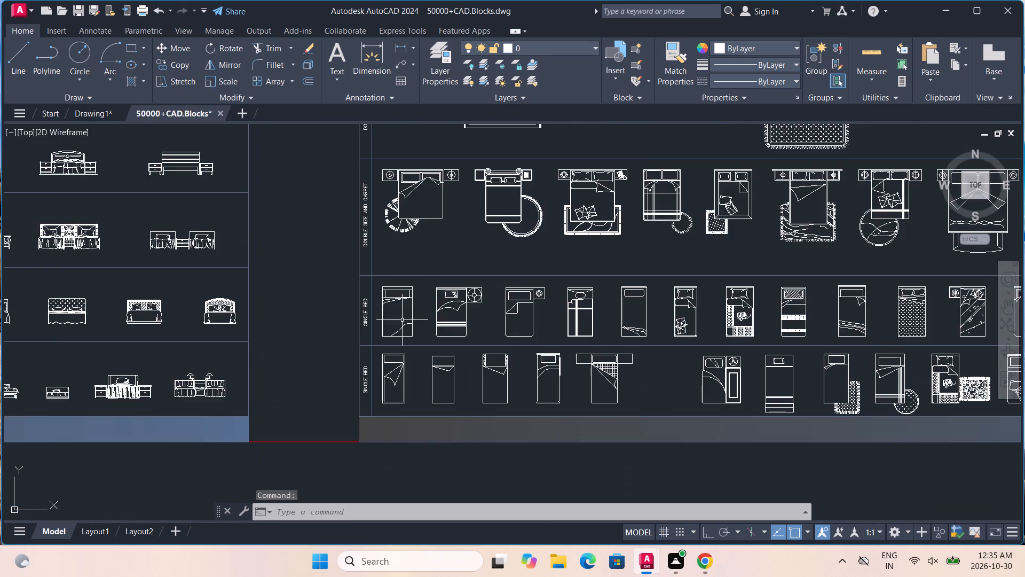
{"action": "scroll", "coordinate": [402, 320], "scroll_direction": "down", "scroll_amount": 3}
{"action": "middle_click_drag", "start_coordinate": [247, 278], "coordinate": [832, 288]}
{"action": "scroll", "coordinate": [794, 288], "scroll_direction": "down", "scroll_amount": 1}
{"action": "scroll", "coordinate": [409, 289], "scroll_direction": "up", "scroll_amount": 3}
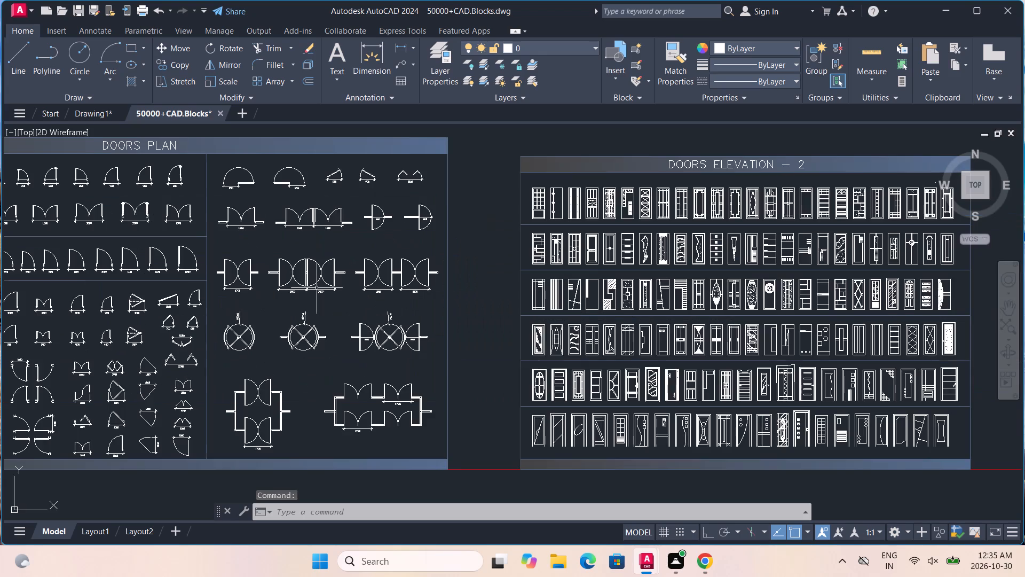
{"action": "middle_click_drag", "start_coordinate": [291, 286], "coordinate": [691, 274]}
{"action": "scroll", "coordinate": [690, 274], "scroll_direction": "down", "scroll_amount": 3}
{"action": "scroll", "coordinate": [227, 303], "scroll_direction": "up", "scroll_amount": 1}
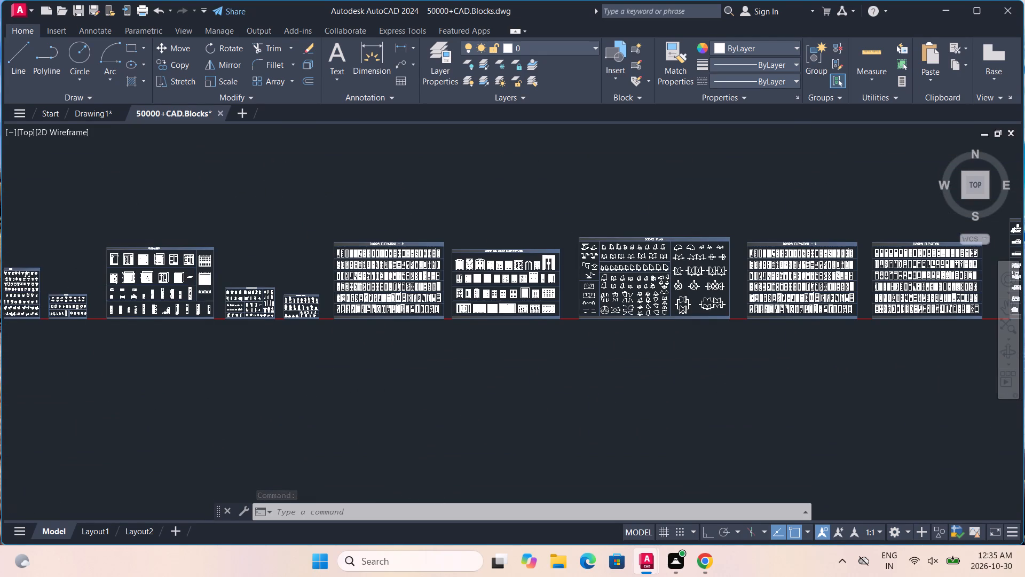
{"action": "scroll", "coordinate": [227, 303], "scroll_direction": "up", "scroll_amount": 3}
{"action": "middle_click_drag", "start_coordinate": [927, 298], "coordinate": [0, 303]}
{"action": "middle_click_drag", "start_coordinate": [979, 302], "coordinate": [37, 310]}
{"action": "middle_click_drag", "start_coordinate": [723, 316], "coordinate": [0, 307]}
{"action": "middle_click_drag", "start_coordinate": [822, 328], "coordinate": [93, 307]}
{"action": "middle_click_drag", "start_coordinate": [734, 311], "coordinate": [326, 323]}
{"action": "scroll", "coordinate": [357, 323], "scroll_direction": "down", "scroll_amount": 3}
{"action": "middle_click_drag", "start_coordinate": [855, 317], "coordinate": [89, 334]}
{"action": "middle_click_drag", "start_coordinate": [790, 310], "coordinate": [328, 310]}
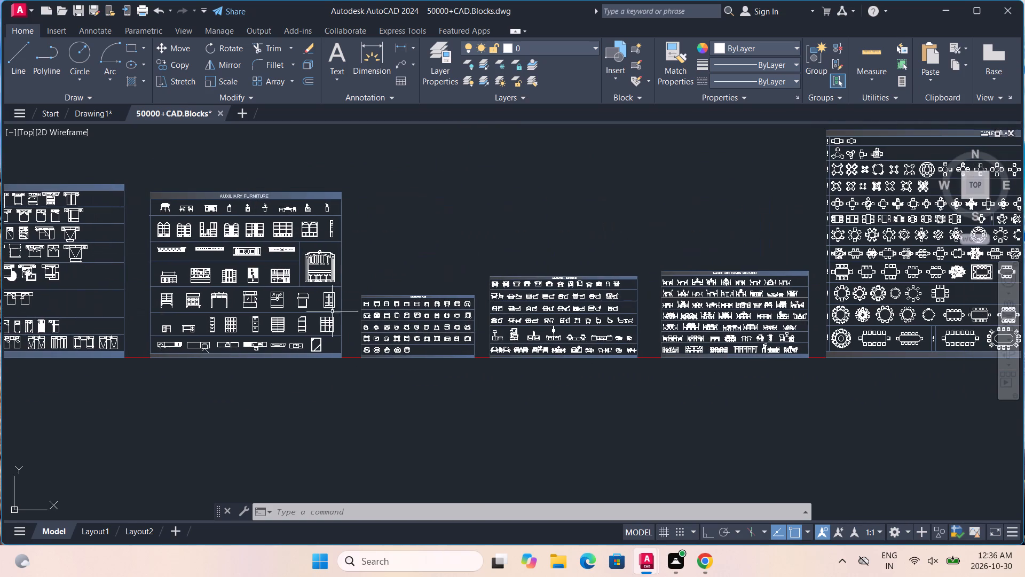
{"action": "scroll", "coordinate": [598, 314], "scroll_direction": "up", "scroll_amount": 4}
{"action": "middle_click_drag", "start_coordinate": [158, 333], "coordinate": [702, 240]}
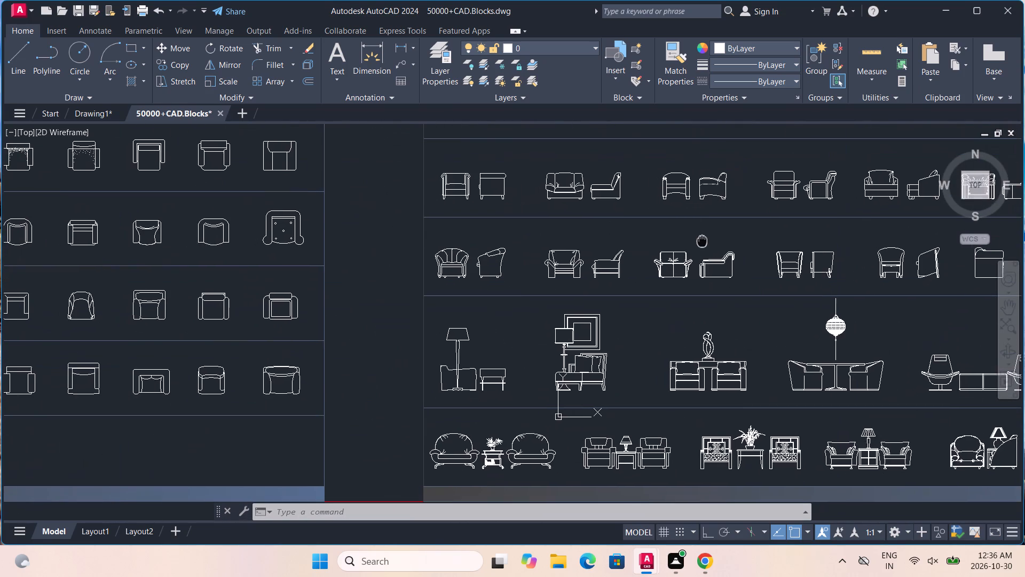
{"action": "middle_click_drag", "start_coordinate": [236, 270], "coordinate": [754, 240]}
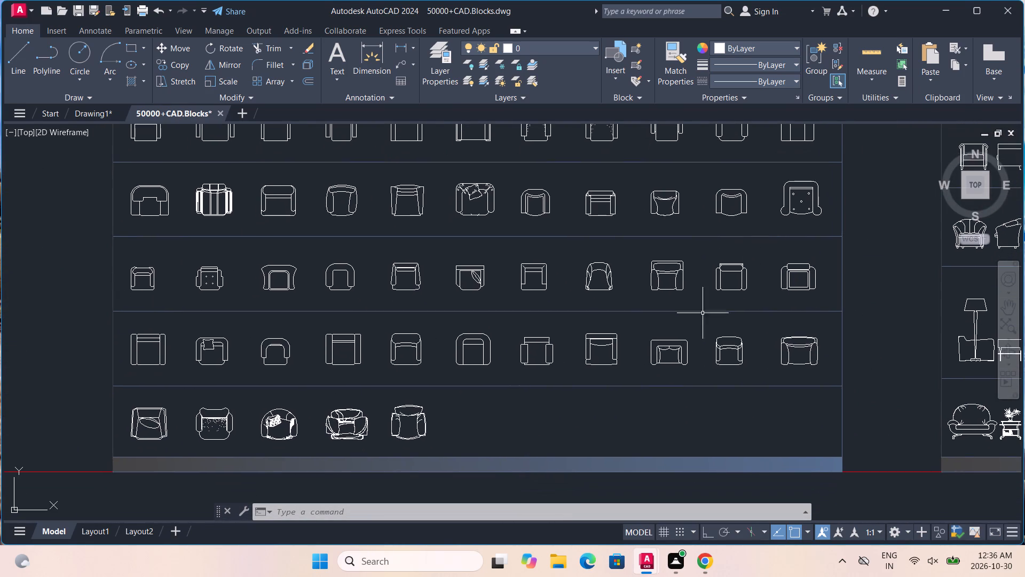
{"action": "middle_click_drag", "start_coordinate": [508, 423], "coordinate": [512, 308]}
{"action": "scroll", "coordinate": [367, 331], "scroll_direction": "up", "scroll_amount": 1}
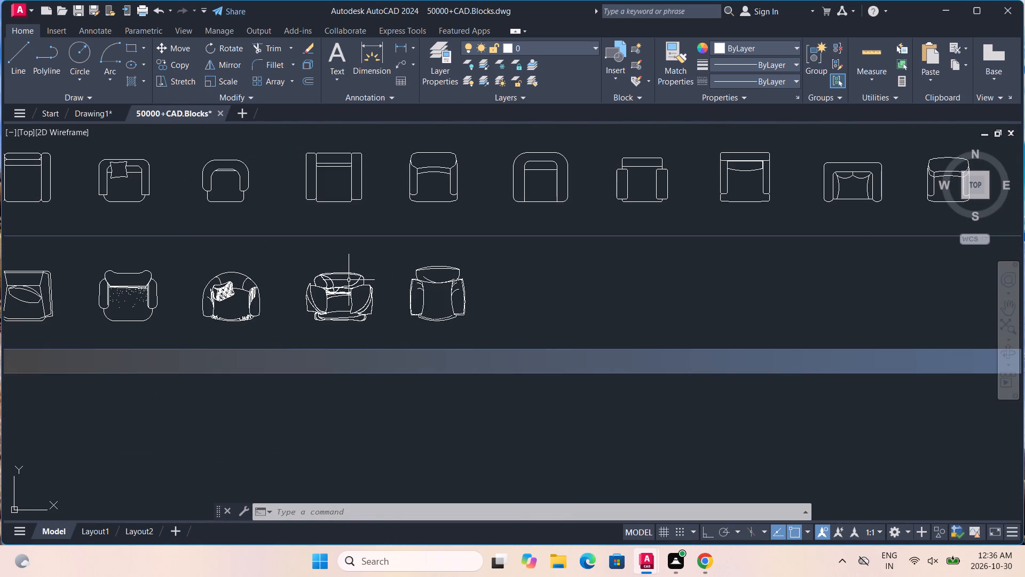
Copy the fourth armchair block in the last row of the plan-view armchair sheet to the clipboard.
{"action": "left_click", "coordinate": [349, 280]}
{"action": "right_click", "coordinate": [349, 280]}
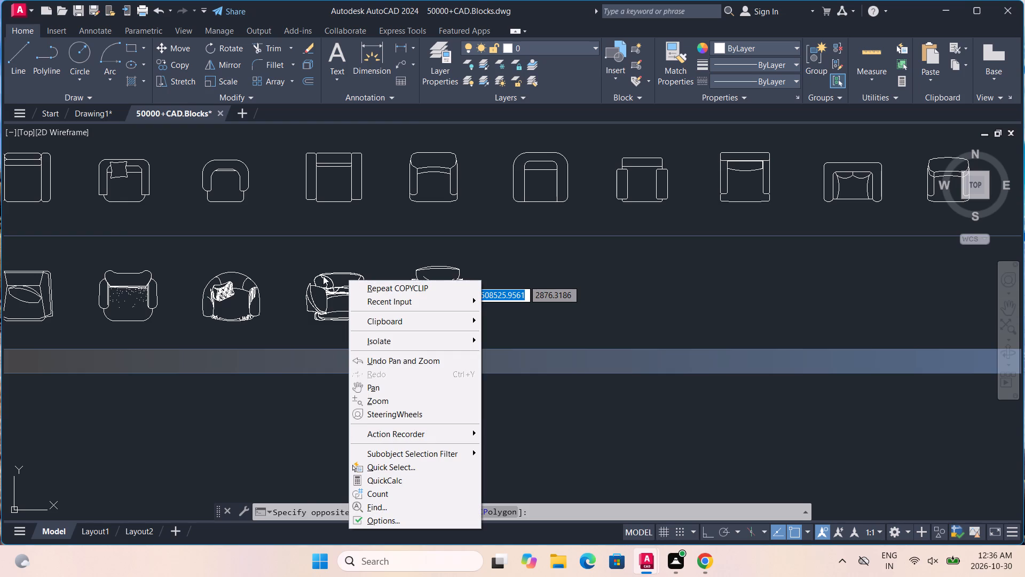
{"action": "key", "text": "Escape"}
{"action": "key", "text": "Escape"}
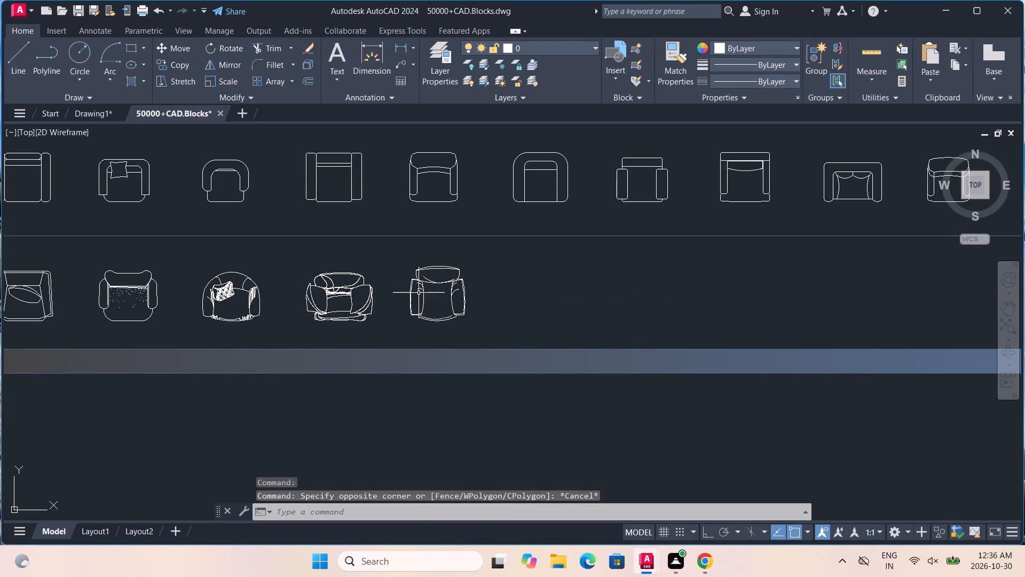
{"action": "left_click", "coordinate": [349, 285]}
{"action": "right_click", "coordinate": [349, 285]}
{"action": "left_click", "coordinate": [379, 266]}
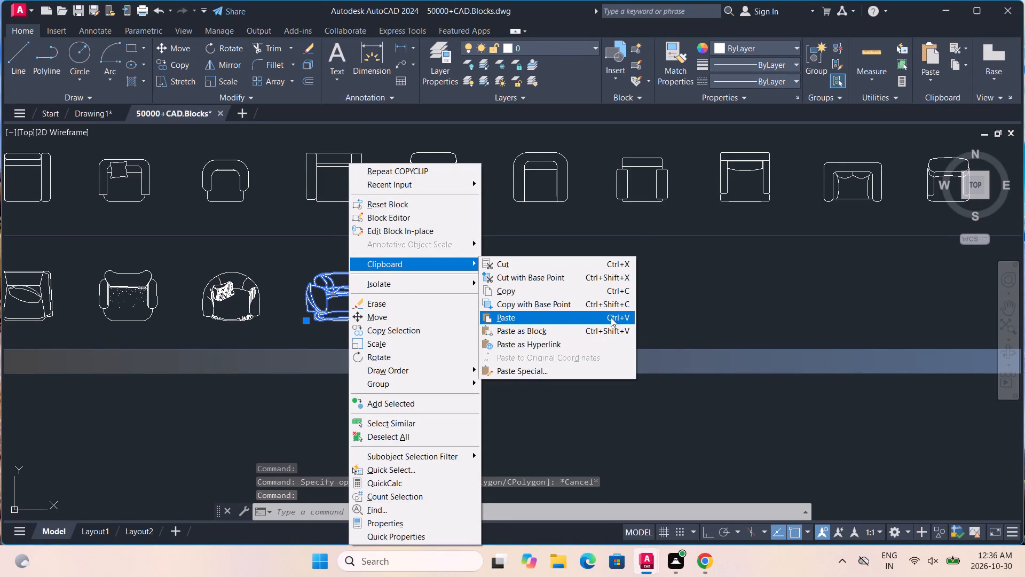
{"action": "left_click", "coordinate": [604, 292]}
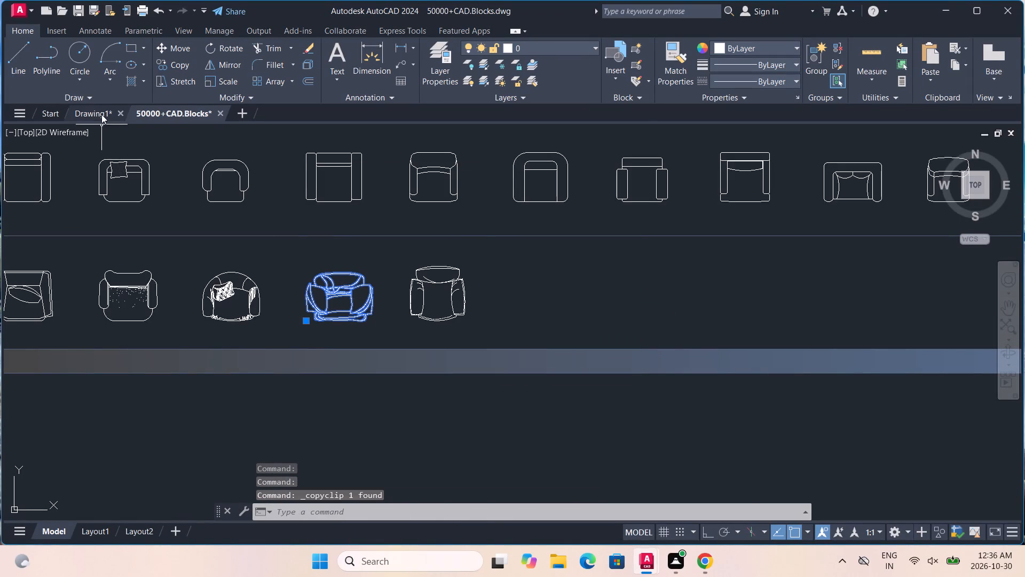
Paste the copied armchair block into Drawing1, with its insertion point outside the house beside the bedroom's window wall.
{"action": "left_click", "coordinate": [101, 114]}
{"action": "middle_click_drag", "start_coordinate": [506, 417], "coordinate": [496, 329]}
{"action": "middle_click_drag", "start_coordinate": [454, 283], "coordinate": [483, 404]}
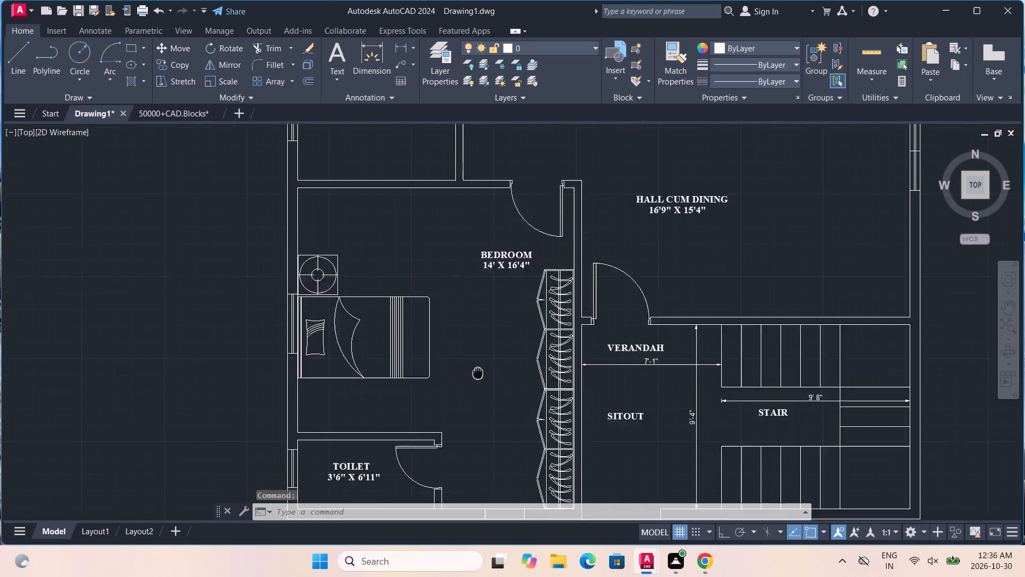
{"action": "middle_click_drag", "start_coordinate": [483, 404], "coordinate": [483, 406]}
{"action": "right_click", "coordinate": [377, 291]}
{"action": "left_click", "coordinate": [428, 333]}
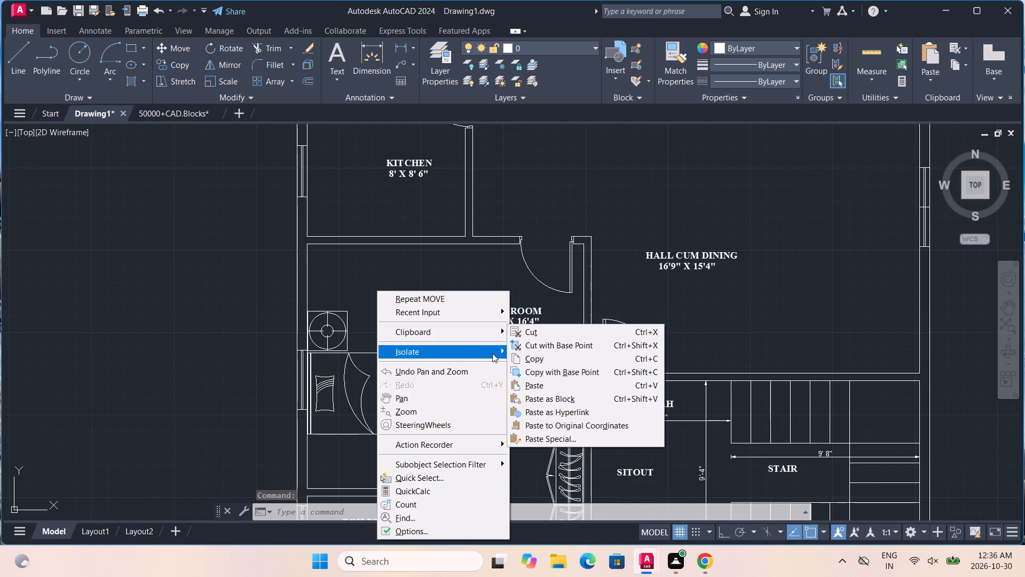
{"action": "left_click", "coordinate": [526, 384]}
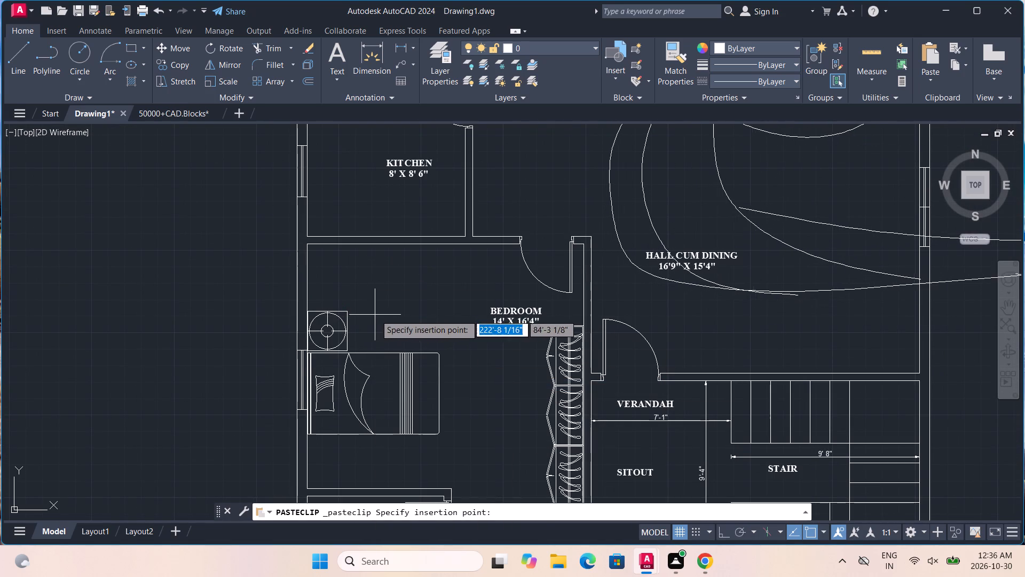
{"action": "left_click", "coordinate": [204, 384]}
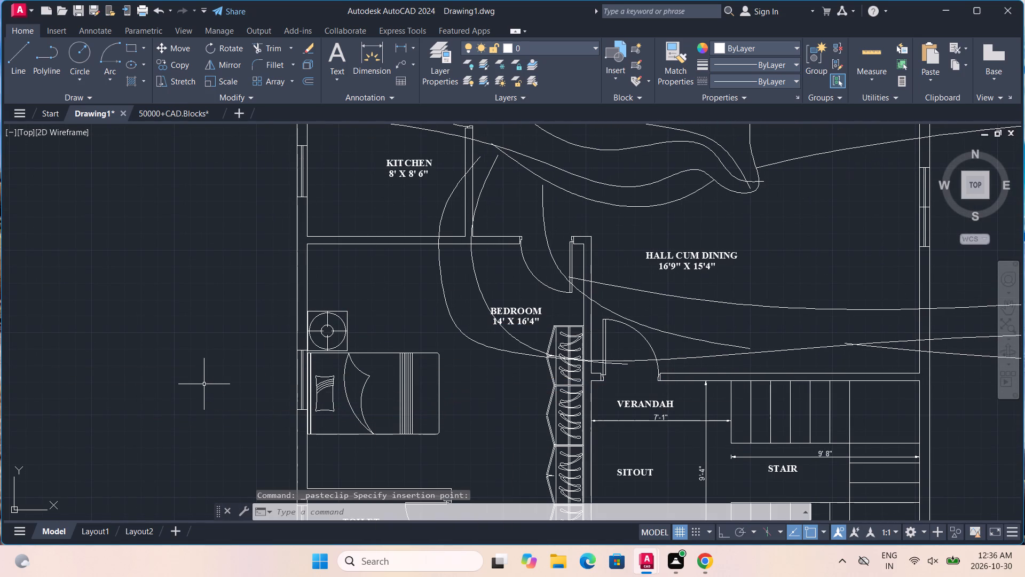
Scale the oversized armchair block down freehand to furniture size, using a base point on its outline beside the BEDROOM label.
{"action": "left_click", "coordinate": [475, 345]}
{"action": "key", "text": "z"}
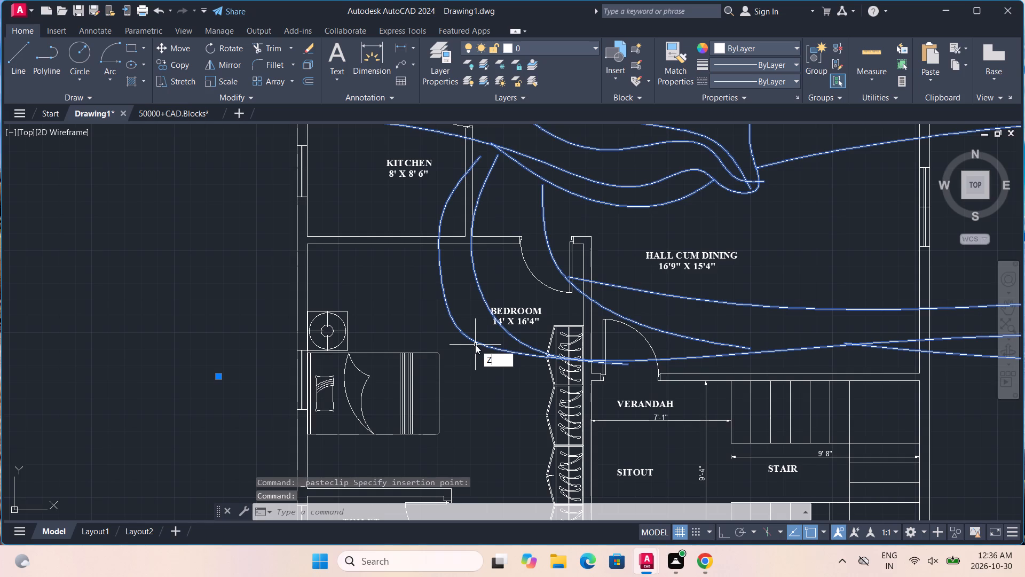
{"action": "key", "text": "BackSpace"}
{"action": "type", "text": "SC"}
{"action": "key", "text": "Return"}
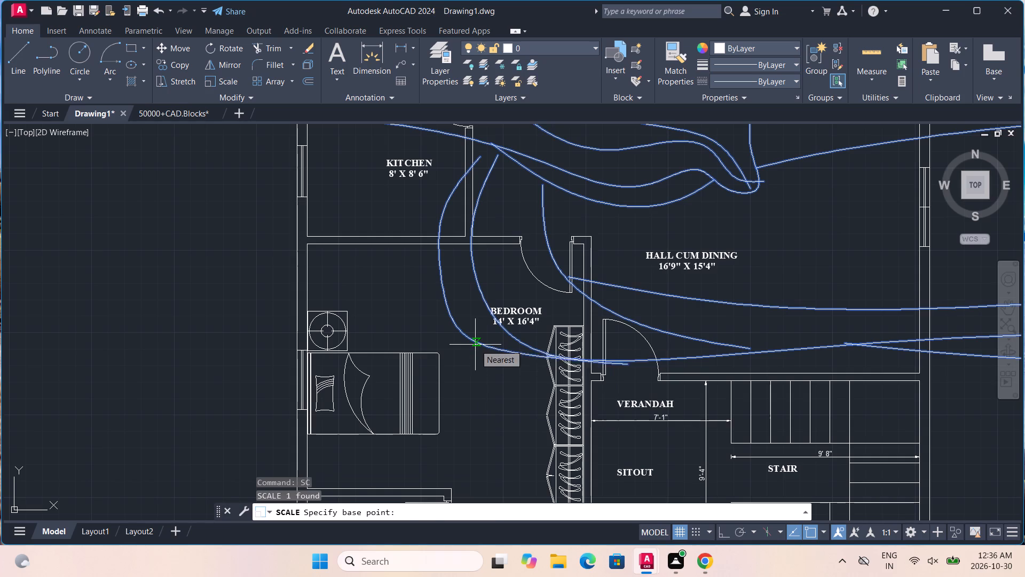
{"action": "left_click", "coordinate": [475, 345]}
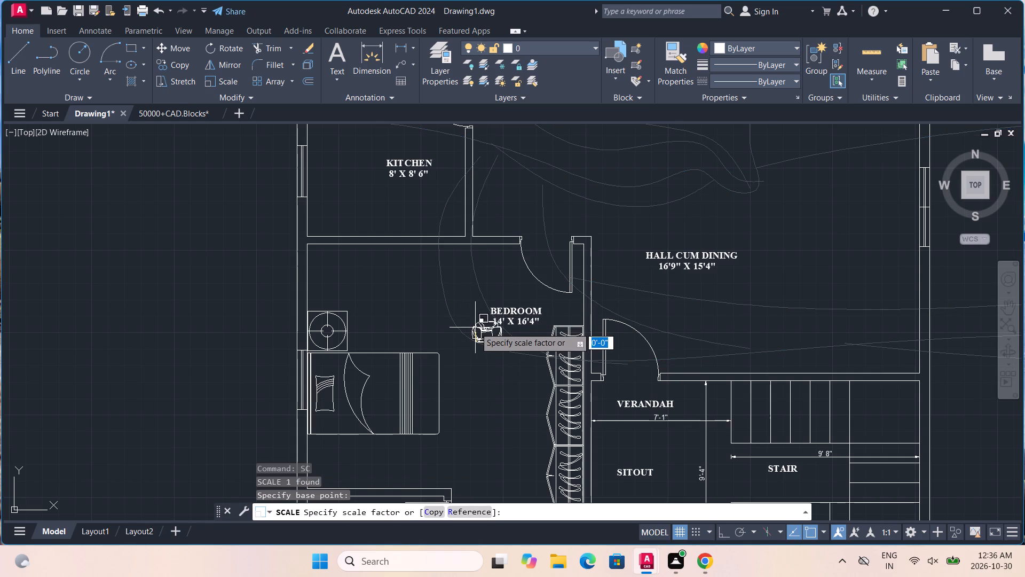
{"action": "left_click", "coordinate": [482, 319]}
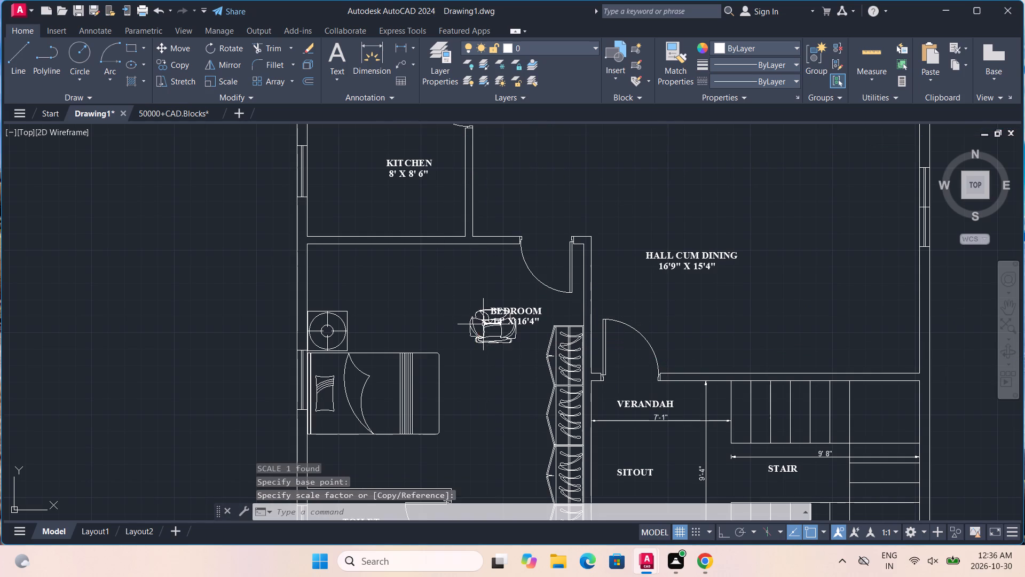
Move the armchair from the BEDROOM label to the open corner above the bed's side table, below the kitchen wall.
{"action": "left_click", "coordinate": [483, 325]}
{"action": "key", "text": "m"}
{"action": "key", "text": "Return"}
{"action": "scroll", "coordinate": [483, 325], "scroll_direction": "up", "scroll_amount": 1}
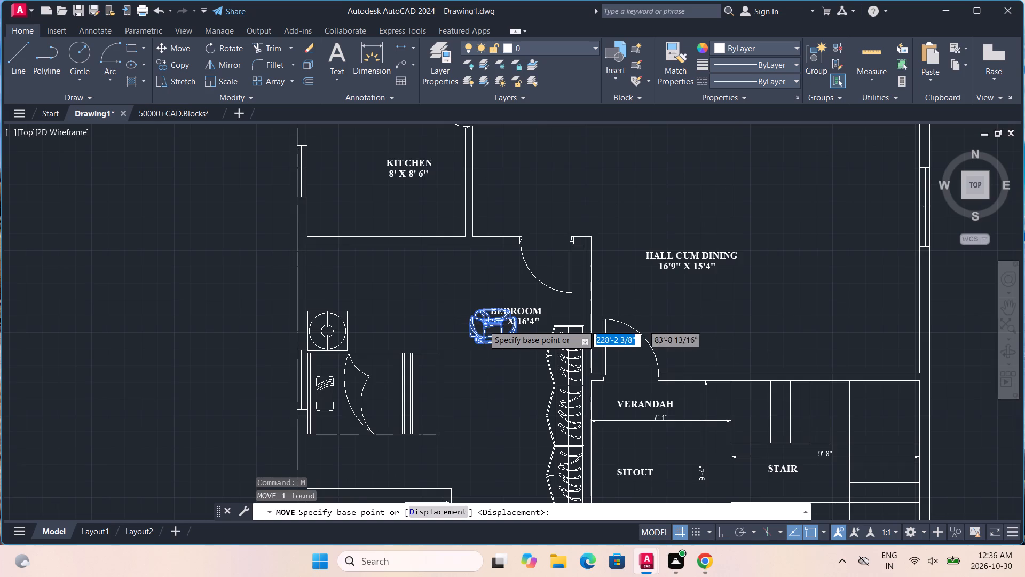
{"action": "left_click", "coordinate": [469, 303]}
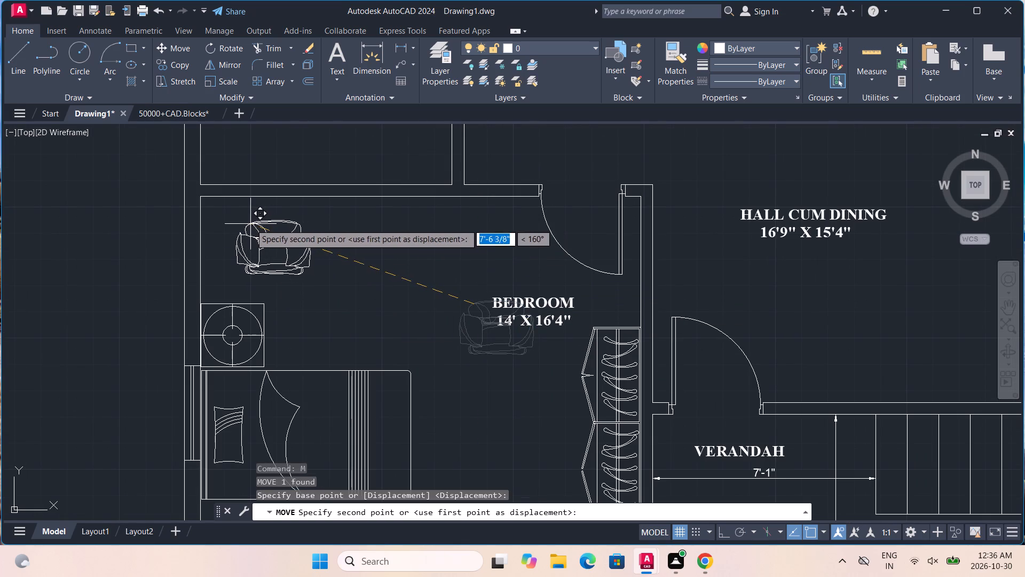
{"action": "left_click", "coordinate": [250, 224]}
Rotate the armchair freehand counterclockwise about its upper armrest corner so it sits diagonally in the bedroom corner.
{"action": "scroll", "coordinate": [294, 283], "scroll_direction": "up", "scroll_amount": 1}
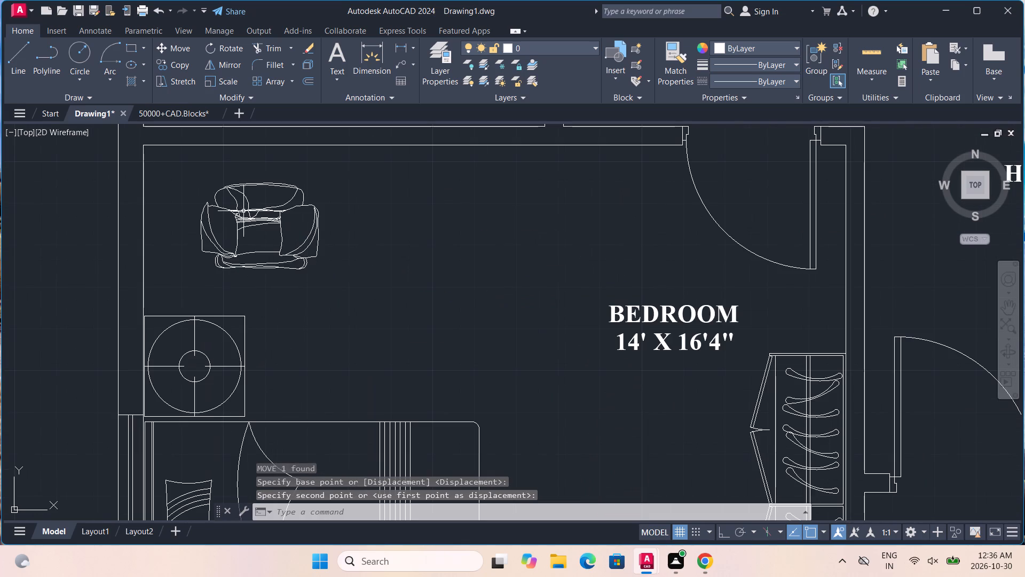
{"action": "left_click", "coordinate": [224, 208]}
{"action": "type", "text": "RO"}
{"action": "key", "text": "Return"}
{"action": "left_click", "coordinate": [209, 205]}
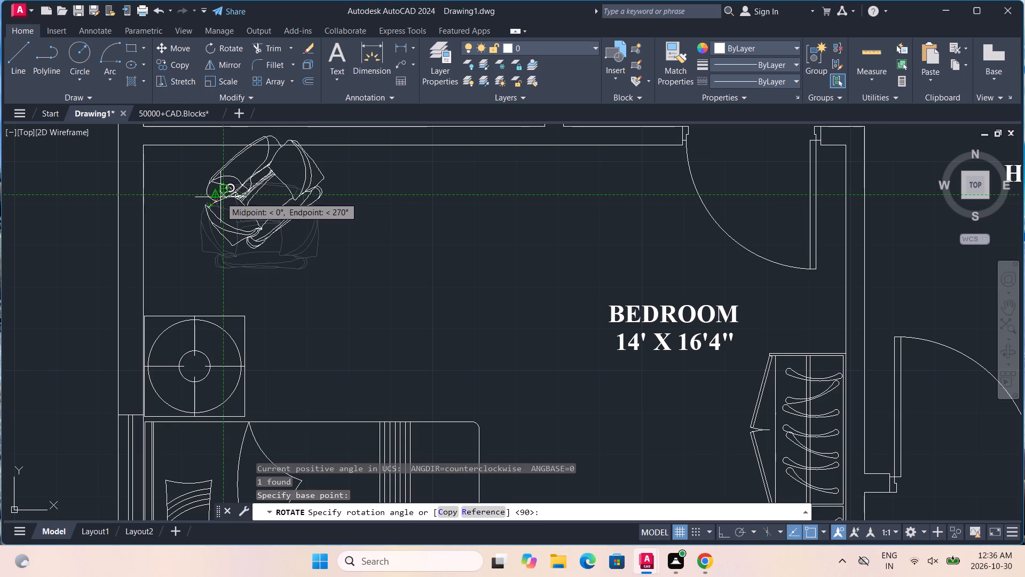
{"action": "left_click", "coordinate": [220, 199]}
Move the rotated armchair slightly away from the kitchen wall, toward the bed's side table.
{"action": "left_click", "coordinate": [226, 197]}
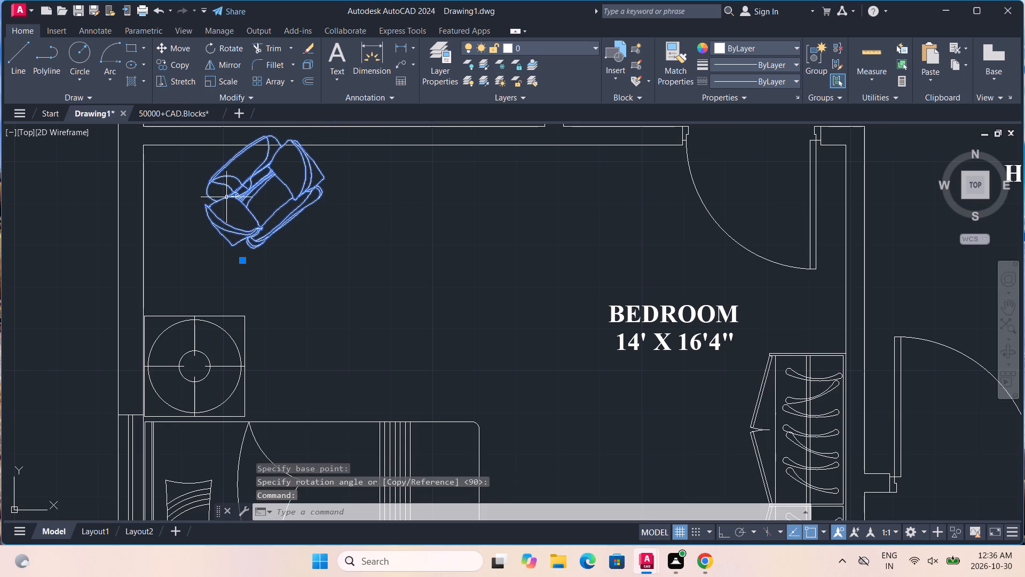
{"action": "key", "text": "m"}
{"action": "key", "text": "Return"}
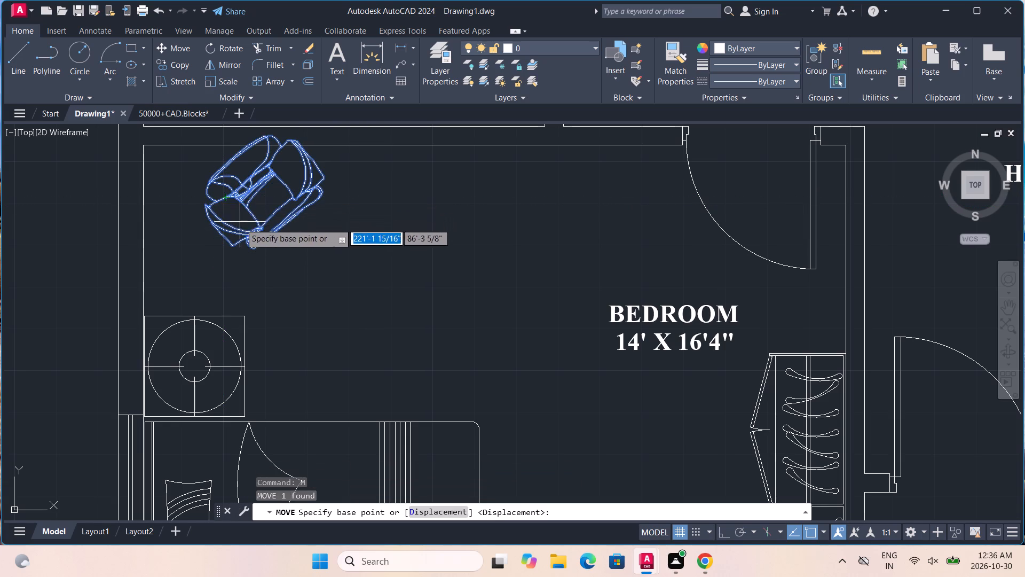
{"action": "left_click", "coordinate": [245, 232]}
{"action": "left_click", "coordinate": [233, 263]}
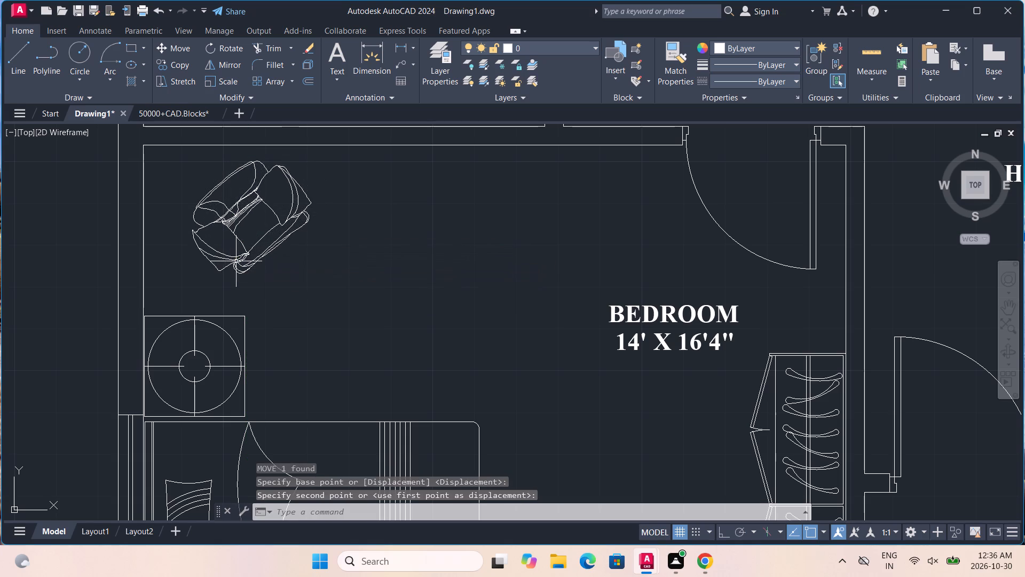
Mirror the armchair across a slightly inclined line through its seat, keeping the source object.
{"action": "left_click", "coordinate": [242, 256]}
{"action": "type", "text": "MI"}
{"action": "key", "text": "Return"}
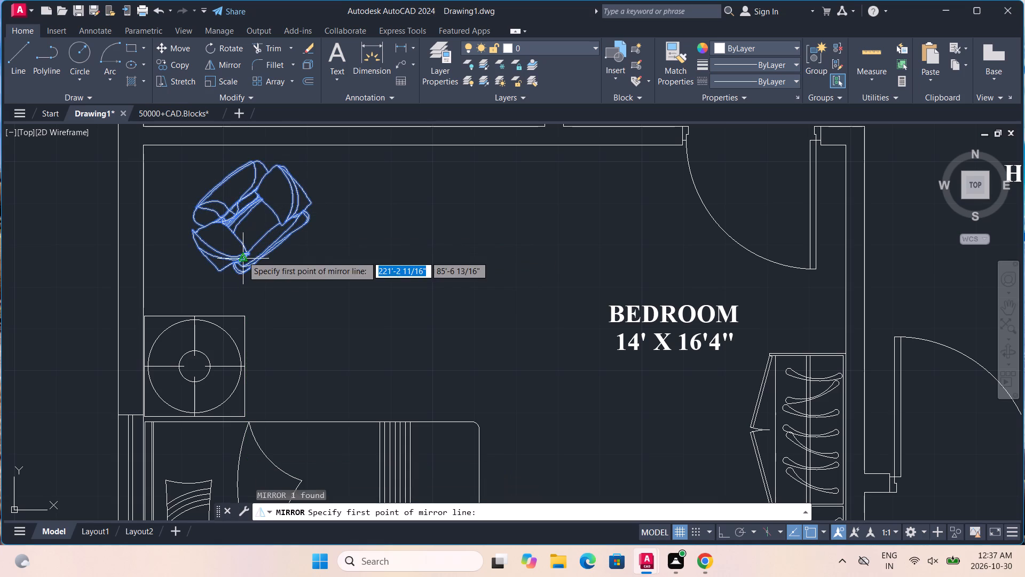
{"action": "left_click", "coordinate": [250, 214]}
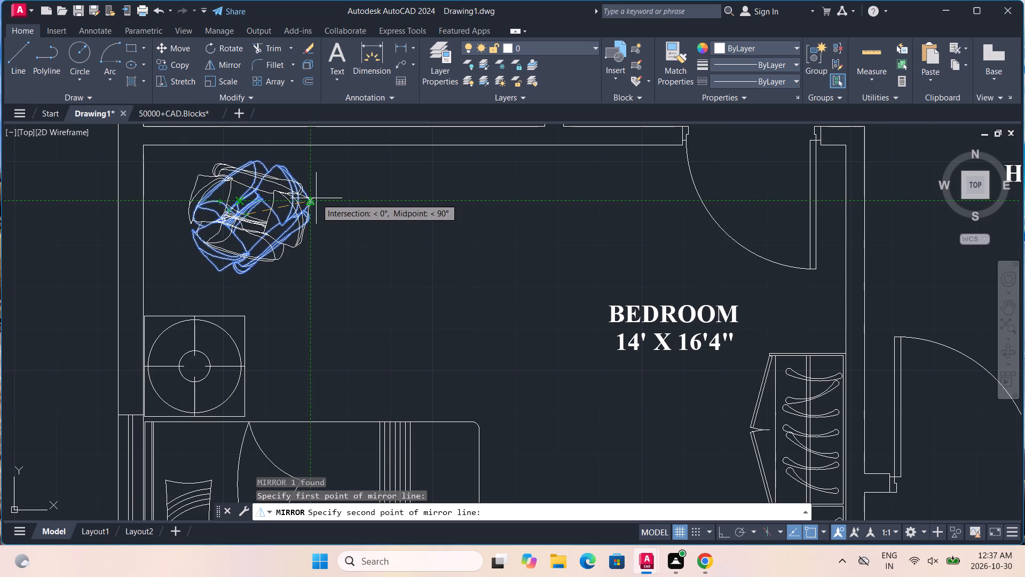
{"action": "left_click", "coordinate": [316, 203]}
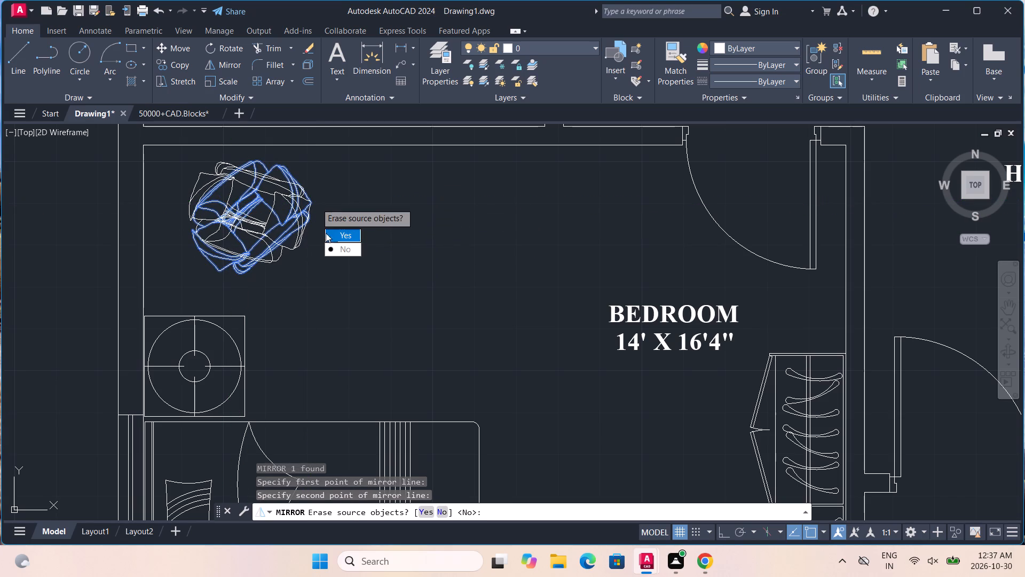
{"action": "left_click_drag", "start_coordinate": [328, 247], "coordinate": [316, 203]}
Move the mirrored armchair about 2'-9" horizontally toward the bedroom door so it stands beside the original armchair.
{"action": "left_click", "coordinate": [282, 181]}
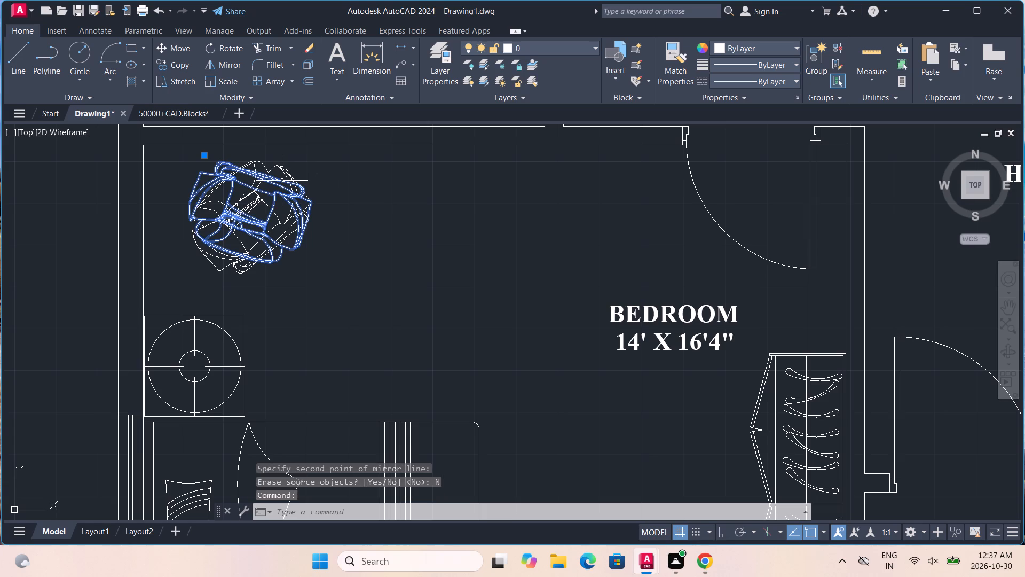
{"action": "key", "text": "m"}
{"action": "key", "text": "Return"}
{"action": "left_click", "coordinate": [282, 181]}
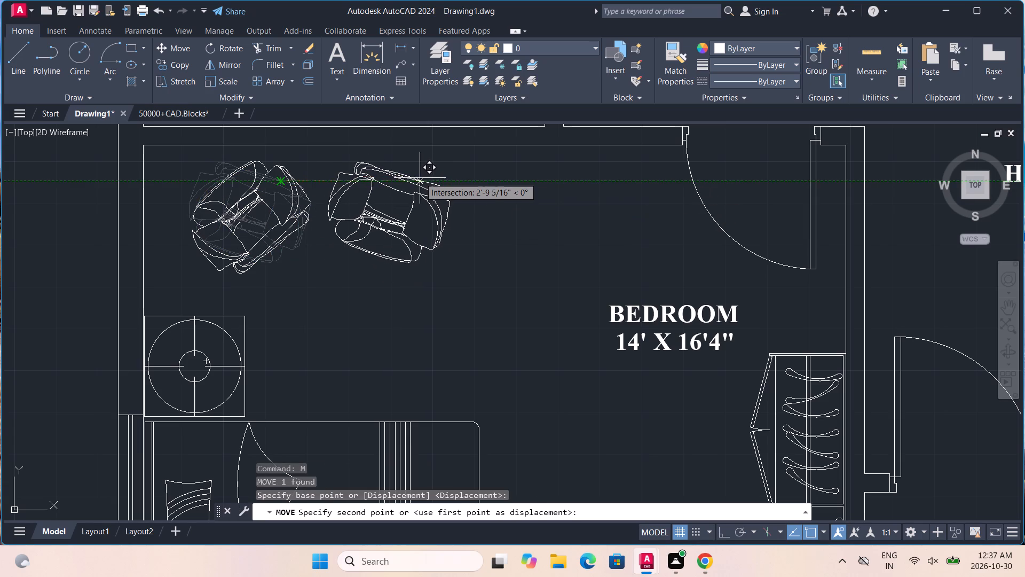
{"action": "left_click", "coordinate": [419, 180]}
{"action": "scroll", "coordinate": [419, 273], "scroll_direction": "down", "scroll_amount": 1}
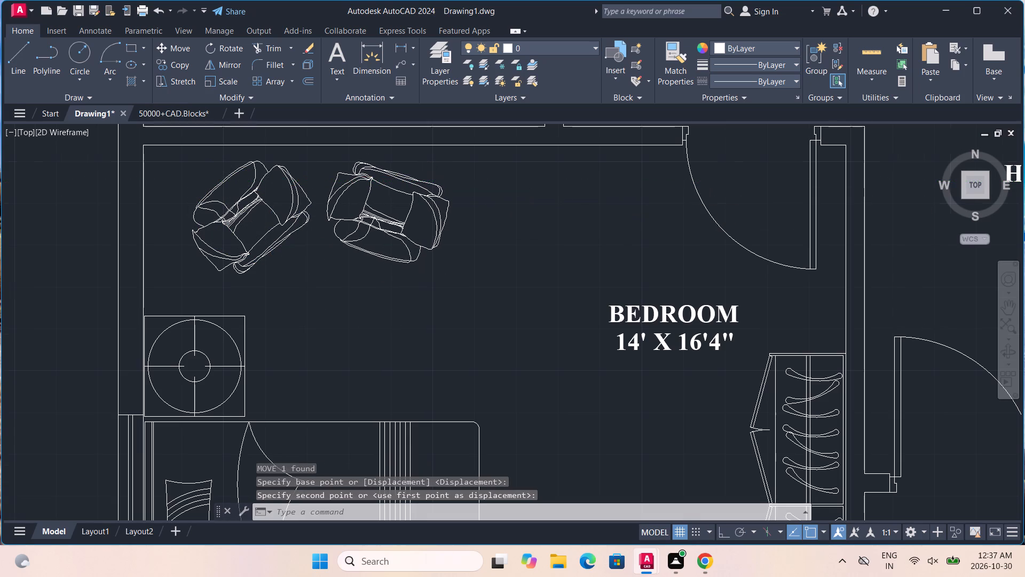
Move the mirrored armchair about 2'-6" farther along the kitchen wall toward the bedroom door.
{"action": "middle_click_drag", "start_coordinate": [438, 309], "coordinate": [448, 223]}
{"action": "scroll", "coordinate": [448, 223], "scroll_direction": "down", "scroll_amount": 1}
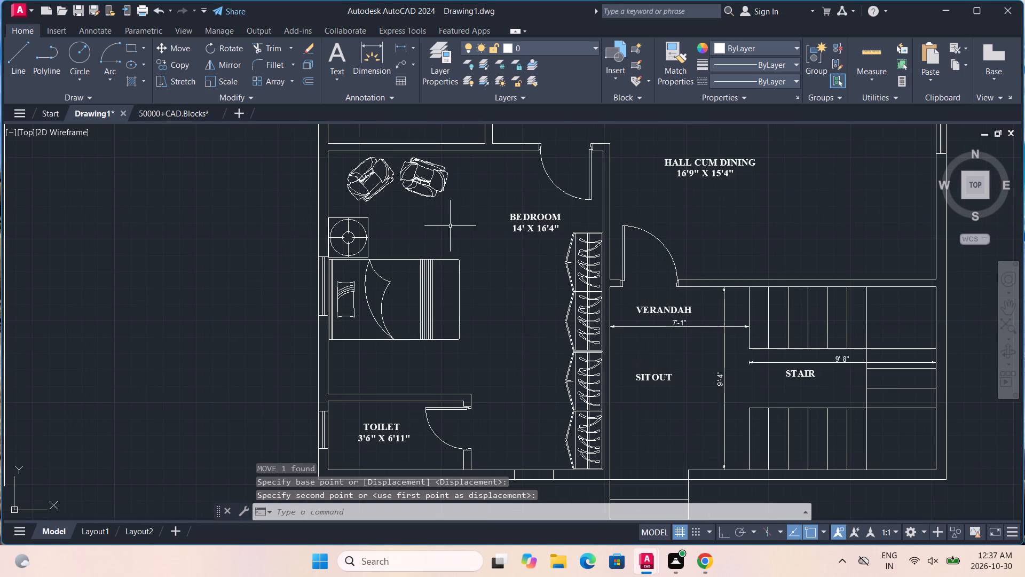
{"action": "middle_click_drag", "start_coordinate": [499, 222], "coordinate": [400, 277]}
{"action": "scroll", "coordinate": [400, 277], "scroll_direction": "up", "scroll_amount": 1}
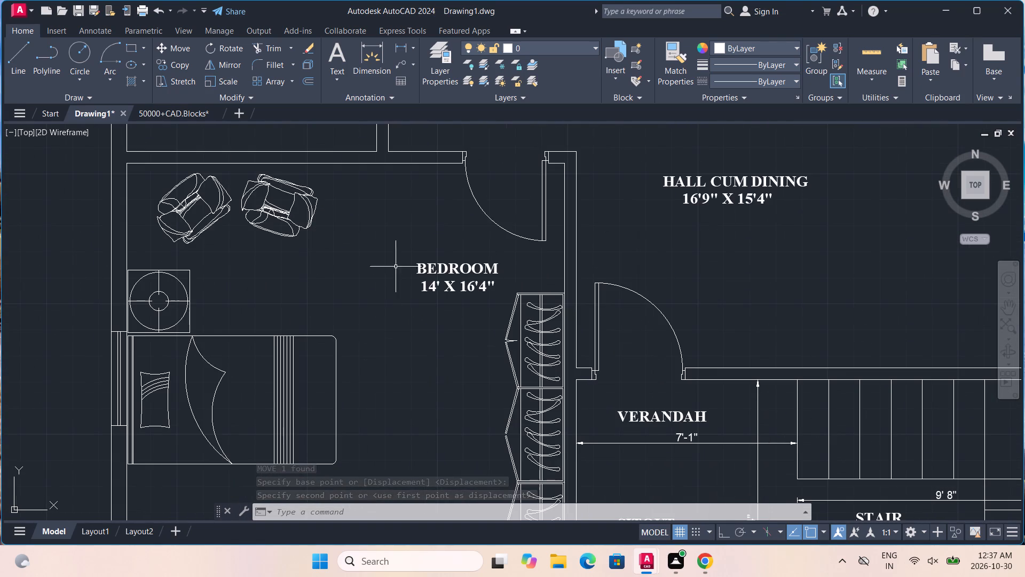
{"action": "left_click", "coordinate": [302, 195]}
{"action": "key", "text": "m"}
{"action": "key", "text": "Return"}
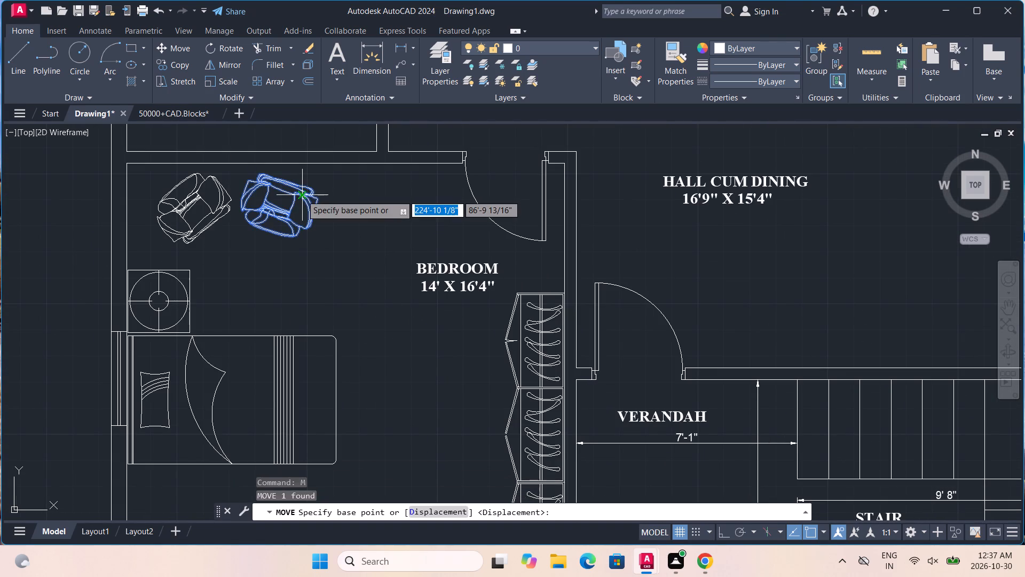
{"action": "left_click", "coordinate": [302, 195]}
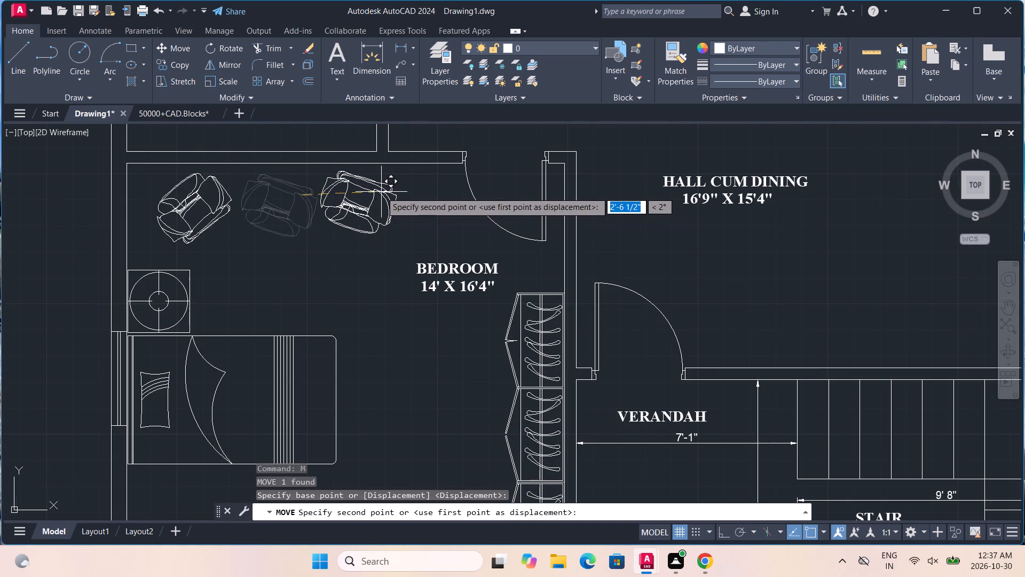
{"action": "left_click", "coordinate": [381, 192]}
Move the original armchair about 2'-6" horizontally toward the mirrored one so the pair stands together.
{"action": "left_click", "coordinate": [225, 192]}
{"action": "key", "text": "m"}
{"action": "key", "text": "Return"}
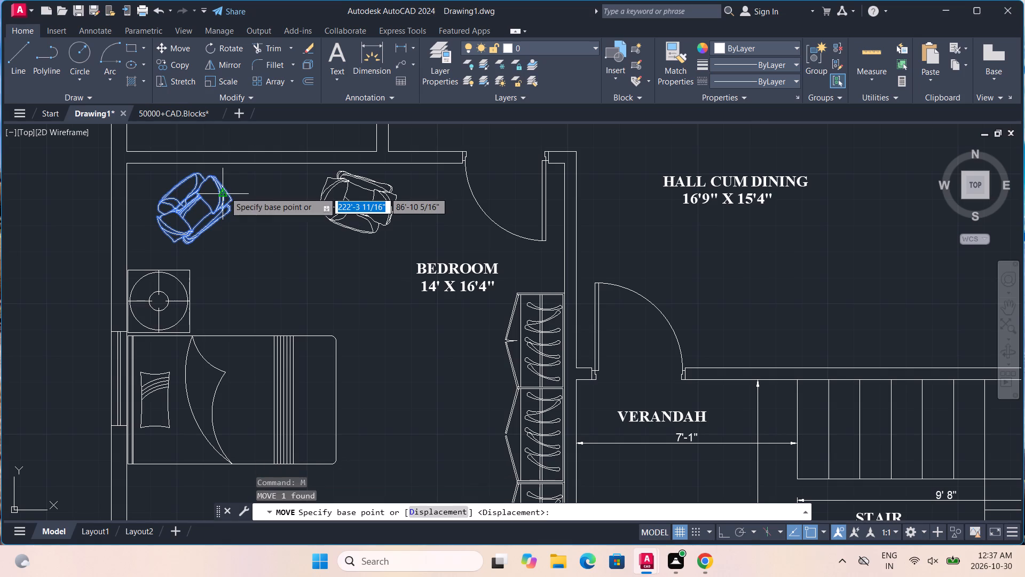
{"action": "left_click", "coordinate": [225, 192]}
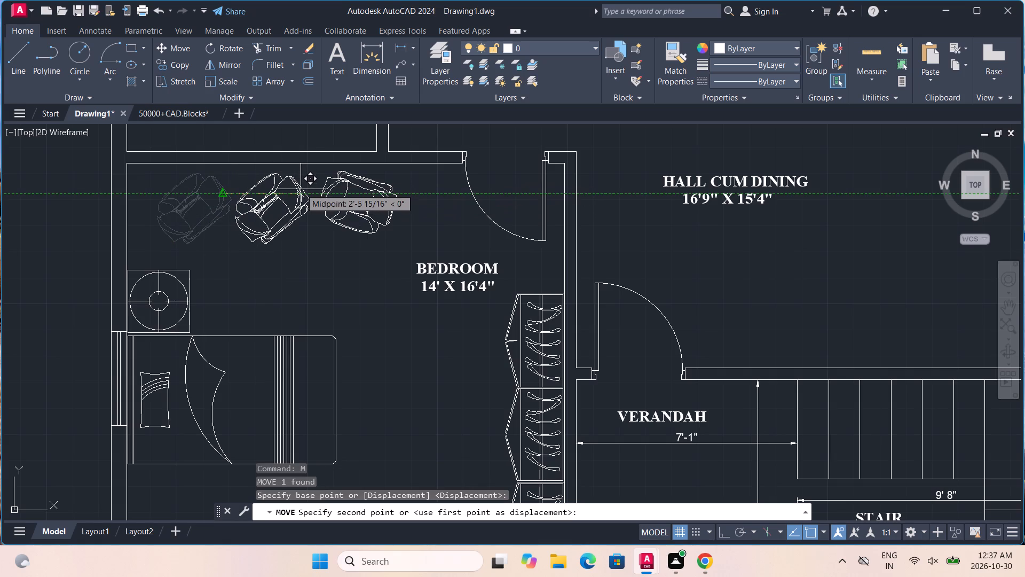
{"action": "left_click", "coordinate": [301, 189]}
{"action": "scroll", "coordinate": [306, 222], "scroll_direction": "down", "scroll_amount": 1}
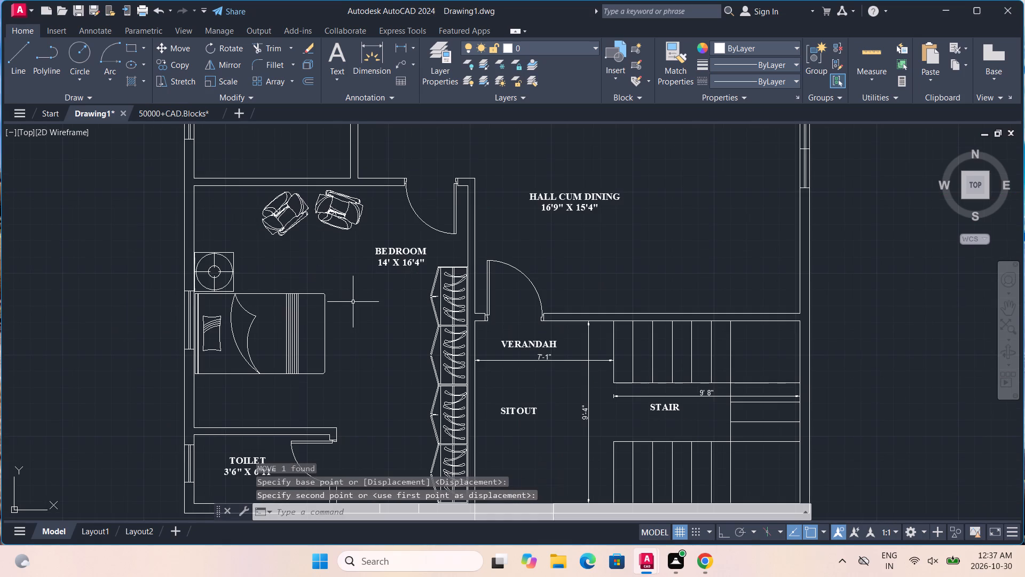
Examine the floor plan's bedroom, hall and kitchen areas to find the next room to furnish.
{"action": "middle_click_drag", "start_coordinate": [353, 302], "coordinate": [304, 321]}
{"action": "scroll", "coordinate": [304, 321], "scroll_direction": "up", "scroll_amount": 1}
{"action": "scroll", "coordinate": [304, 321], "scroll_direction": "down", "scroll_amount": 3}
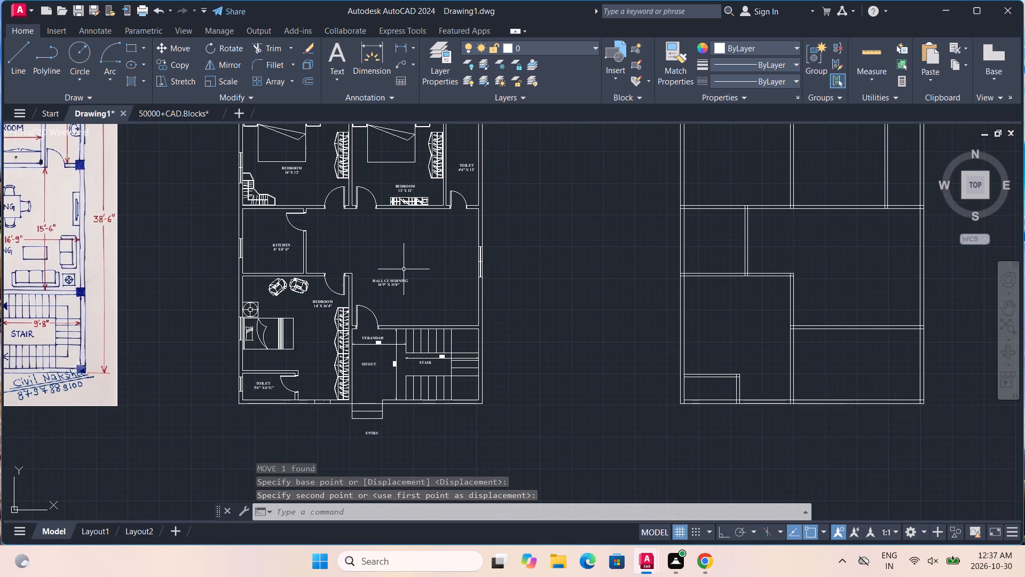
{"action": "middle_click_drag", "start_coordinate": [404, 269], "coordinate": [431, 189]}
{"action": "scroll", "coordinate": [400, 244], "scroll_direction": "up", "scroll_amount": 1}
{"action": "scroll", "coordinate": [400, 244], "scroll_direction": "down", "scroll_amount": 1}
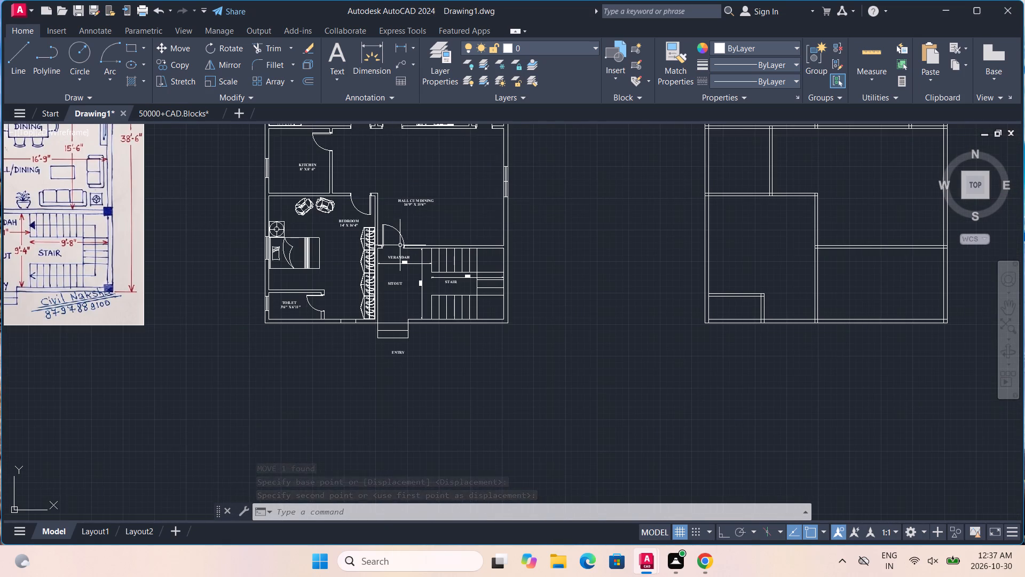
{"action": "middle_click_drag", "start_coordinate": [400, 181], "coordinate": [445, 293]}
{"action": "scroll", "coordinate": [375, 277], "scroll_direction": "up", "scroll_amount": 2}
{"action": "middle_click_drag", "start_coordinate": [403, 249], "coordinate": [406, 251]}
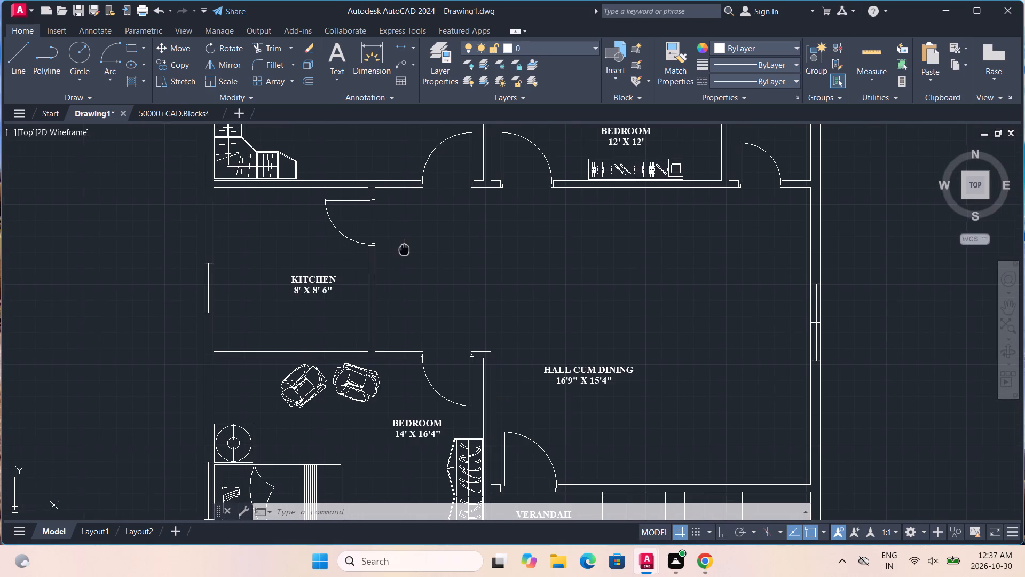
{"action": "middle_click_drag", "start_coordinate": [406, 251], "coordinate": [474, 256]}
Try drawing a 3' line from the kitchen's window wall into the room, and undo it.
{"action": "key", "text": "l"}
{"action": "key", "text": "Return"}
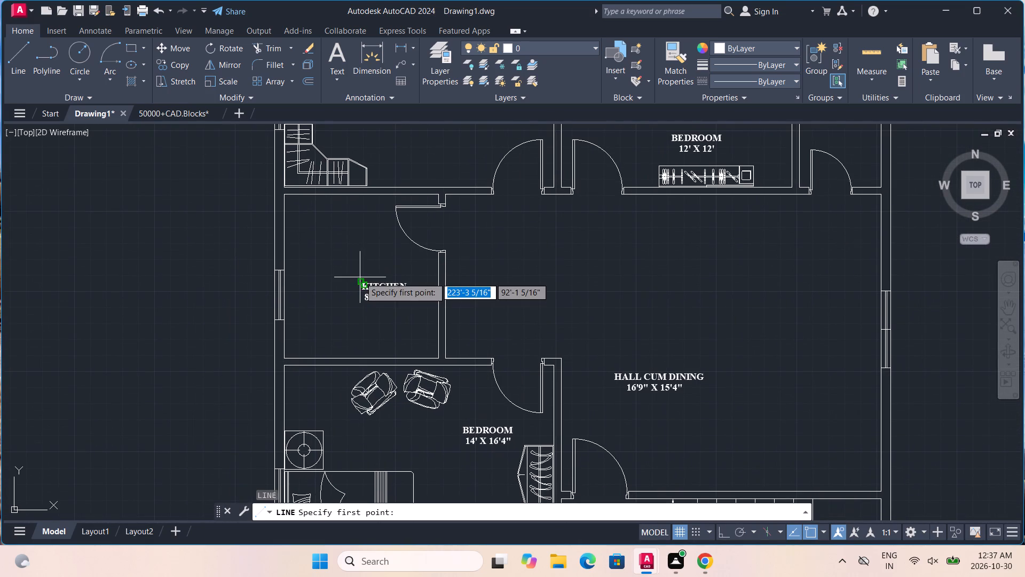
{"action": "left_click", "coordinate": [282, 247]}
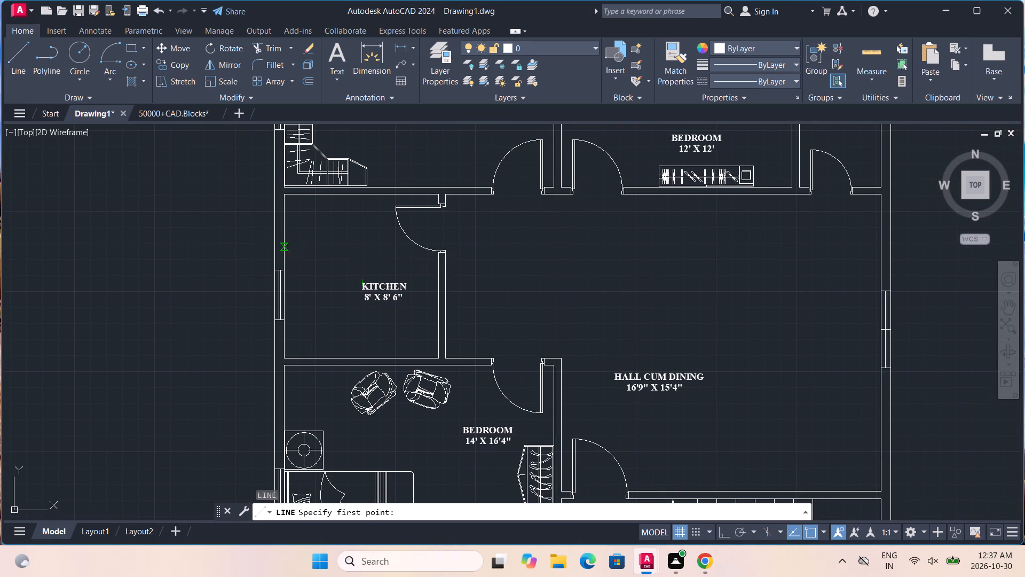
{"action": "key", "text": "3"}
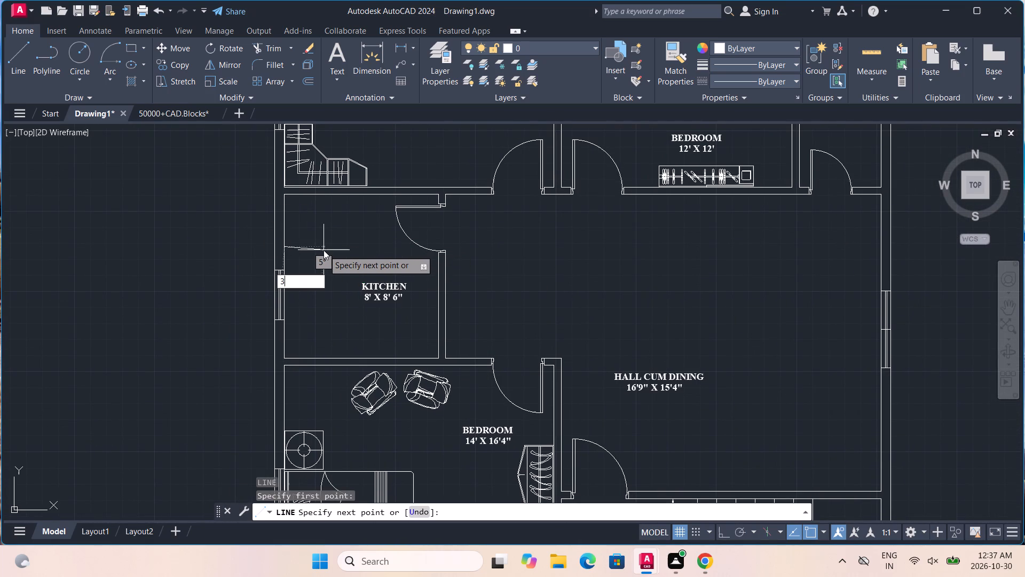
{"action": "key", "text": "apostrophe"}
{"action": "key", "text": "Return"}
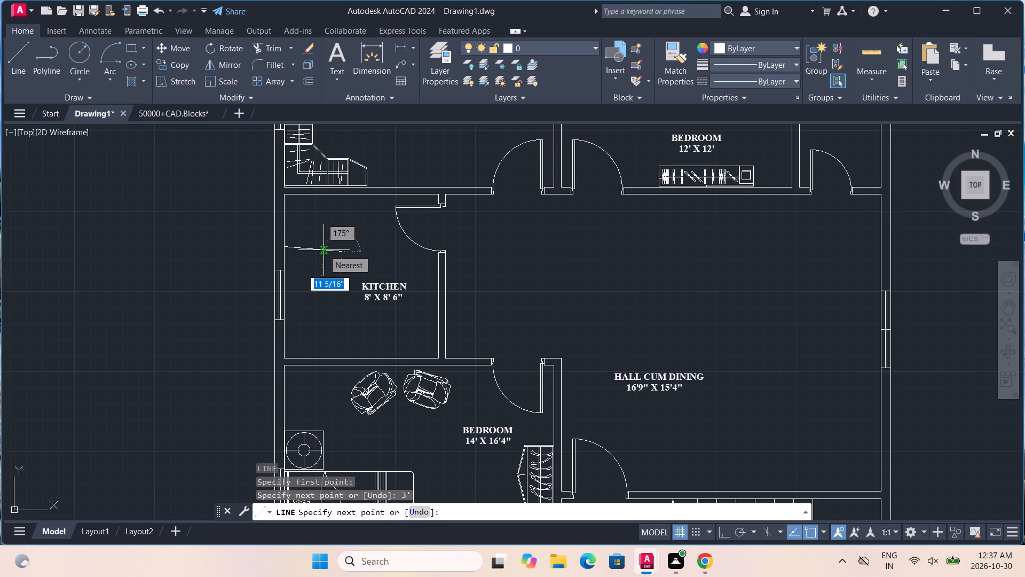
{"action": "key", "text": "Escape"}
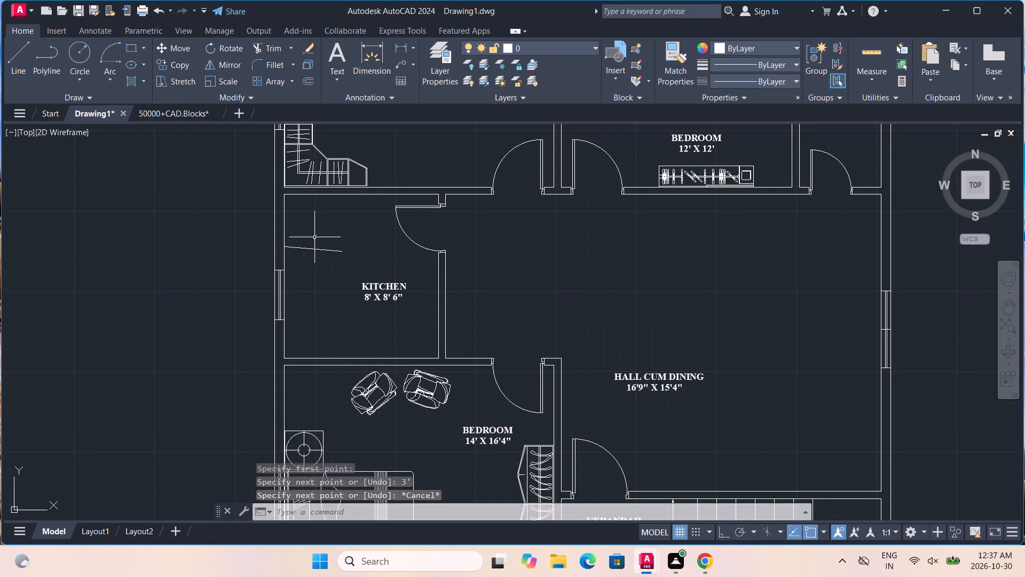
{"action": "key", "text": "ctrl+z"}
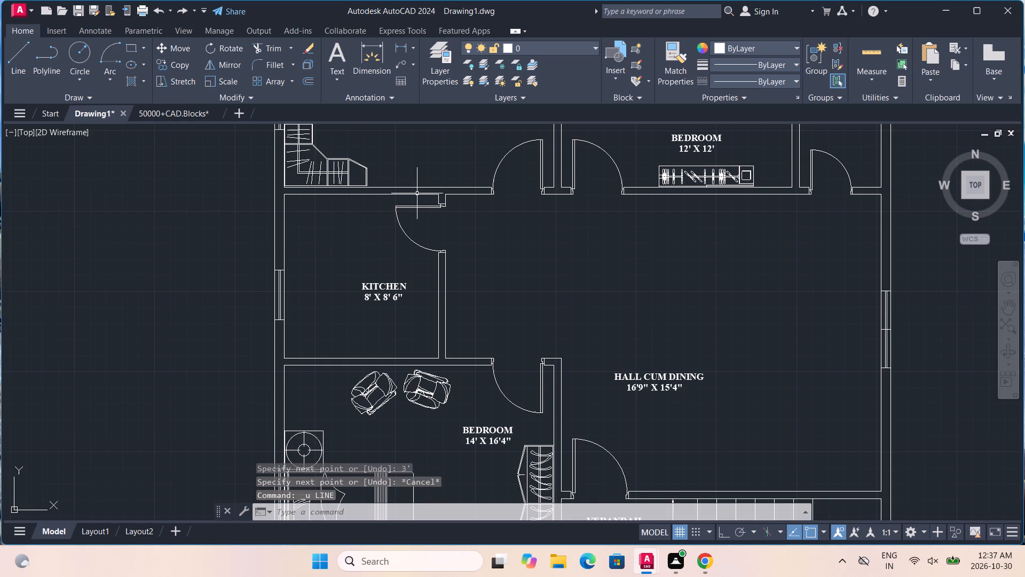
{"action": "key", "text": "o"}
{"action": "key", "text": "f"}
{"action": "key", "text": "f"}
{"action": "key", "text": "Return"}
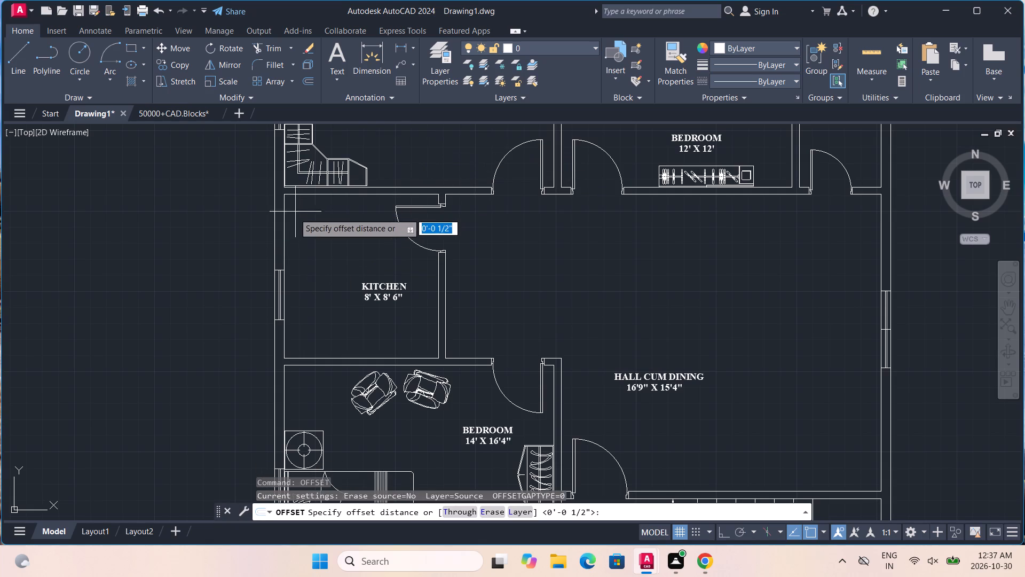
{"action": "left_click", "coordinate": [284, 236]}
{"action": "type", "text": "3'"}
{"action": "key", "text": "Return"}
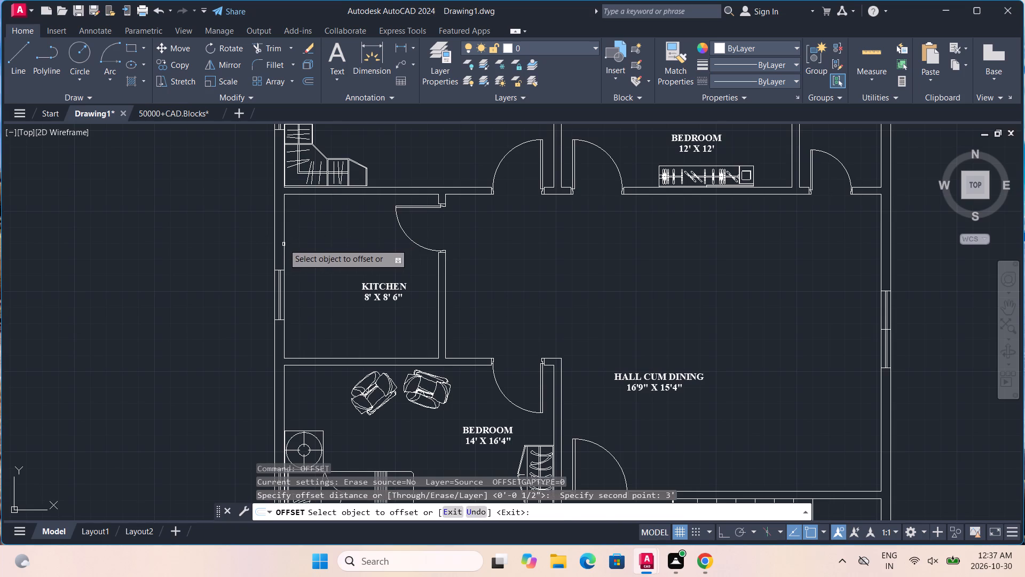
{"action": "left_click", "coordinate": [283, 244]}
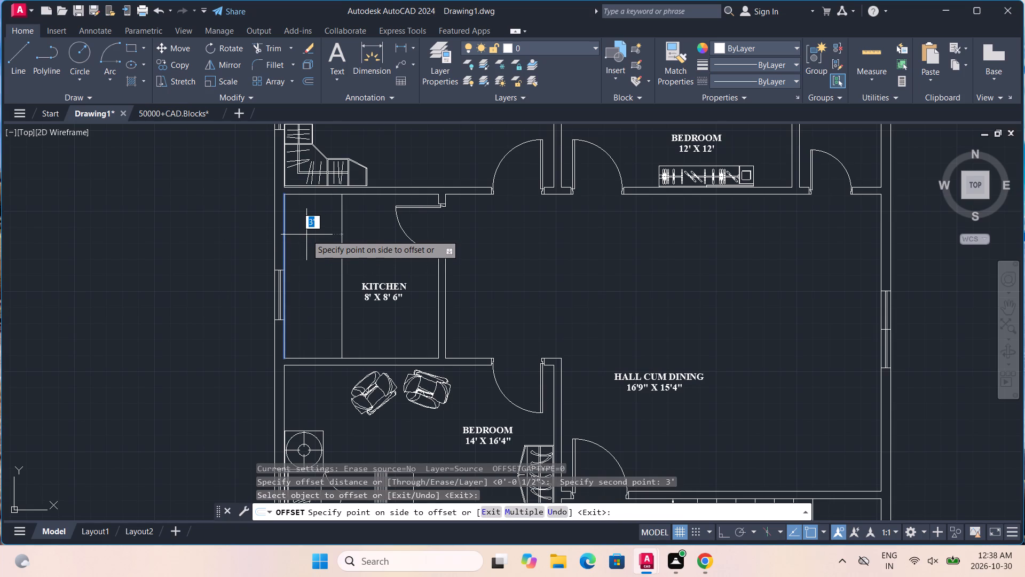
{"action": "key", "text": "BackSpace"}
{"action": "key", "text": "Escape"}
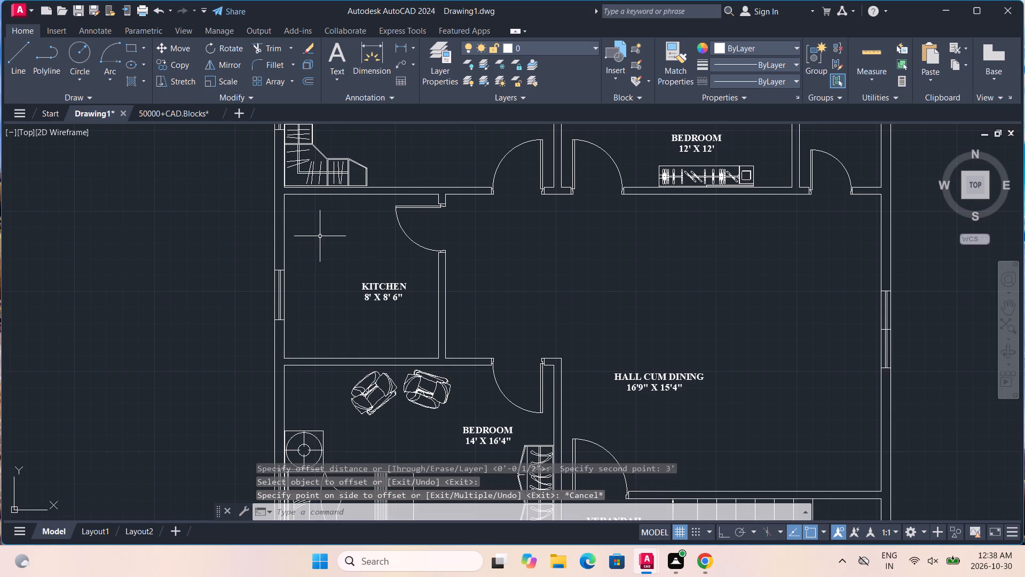
Offset the inner lines of the kitchen's window wall and the wall shared with the bedroom 2' into the kitchen.
{"action": "type", "text": "OFF"}
{"action": "key", "text": "Return"}
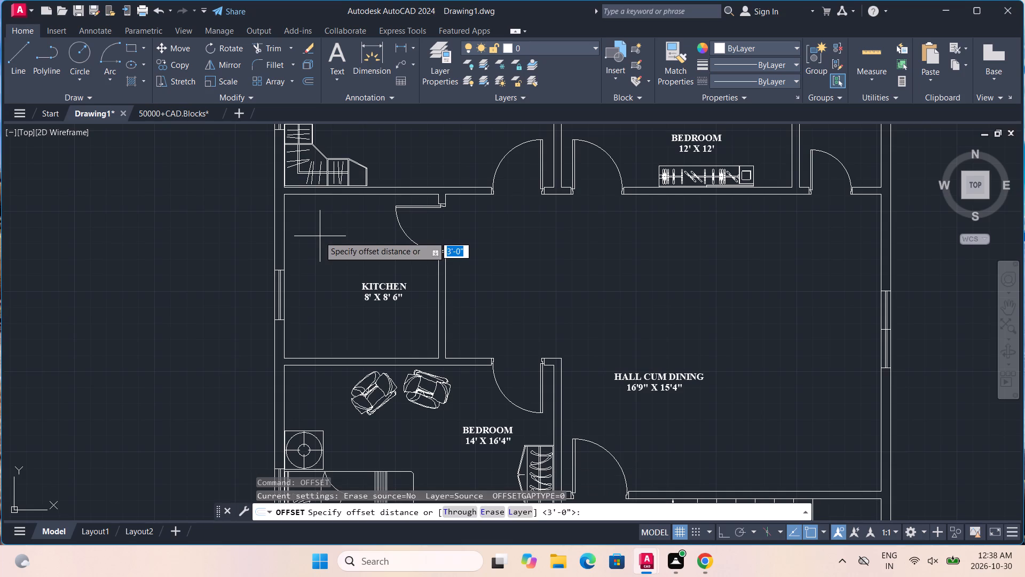
{"action": "left_click", "coordinate": [288, 256]}
{"action": "type", "text": "2'"}
{"action": "key", "text": "Return"}
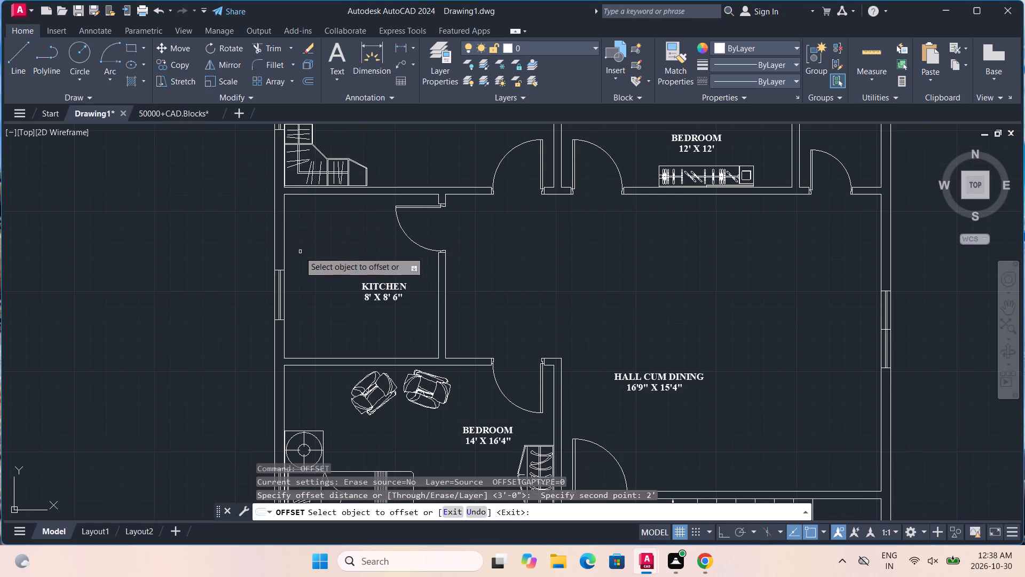
{"action": "left_click", "coordinate": [284, 258]}
{"action": "left_click", "coordinate": [302, 258]}
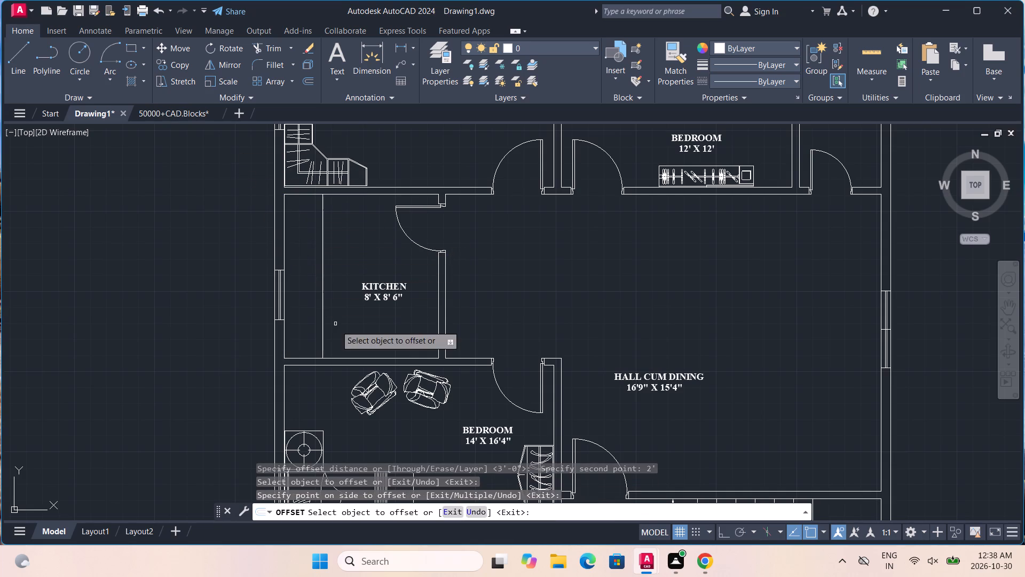
{"action": "left_click", "coordinate": [342, 357]}
{"action": "left_click", "coordinate": [342, 333]}
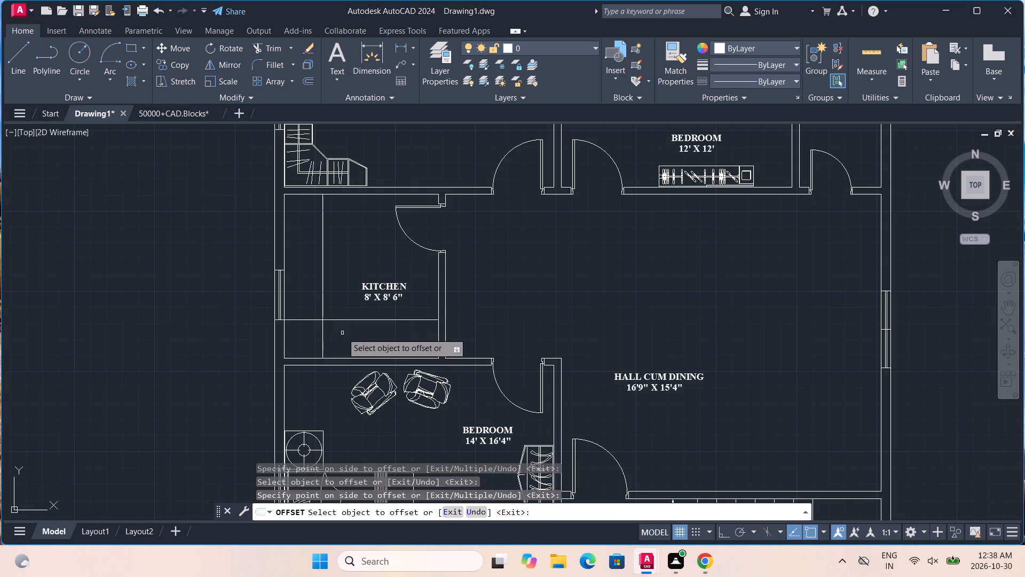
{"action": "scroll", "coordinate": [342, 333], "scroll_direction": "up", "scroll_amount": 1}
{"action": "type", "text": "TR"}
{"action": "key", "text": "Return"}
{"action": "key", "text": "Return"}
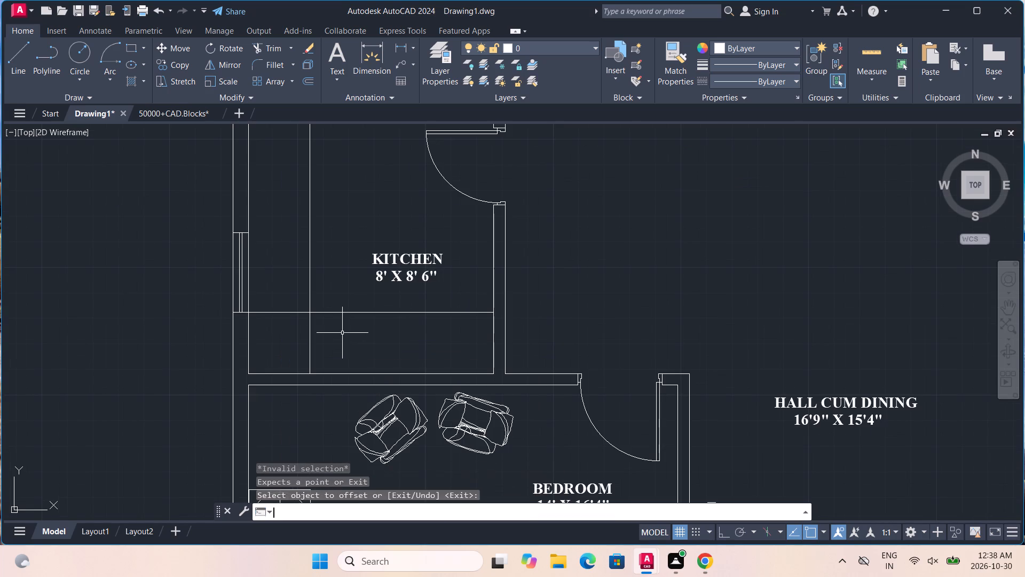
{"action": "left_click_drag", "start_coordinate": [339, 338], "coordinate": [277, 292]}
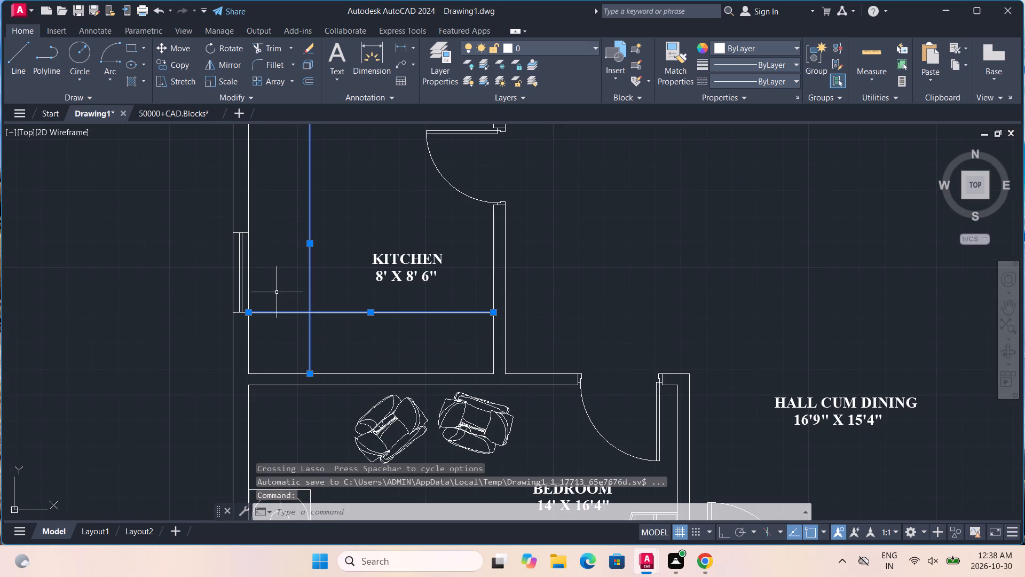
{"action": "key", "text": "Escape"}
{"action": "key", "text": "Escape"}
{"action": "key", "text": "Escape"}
Trim the ends of the two offset lines past their crossing so they form an L-shaped kitchen counter edge.
{"action": "type", "text": "TR"}
{"action": "key", "text": "Return"}
{"action": "key", "text": "Return"}
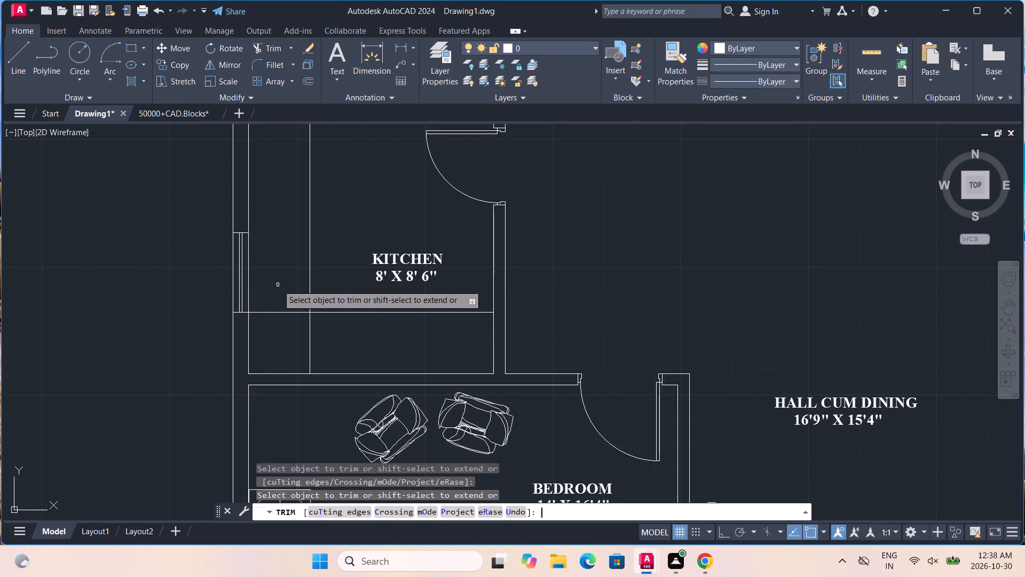
{"action": "left_click_drag", "start_coordinate": [279, 288], "coordinate": [328, 342]}
{"action": "scroll", "coordinate": [328, 342], "scroll_direction": "down", "scroll_amount": 1}
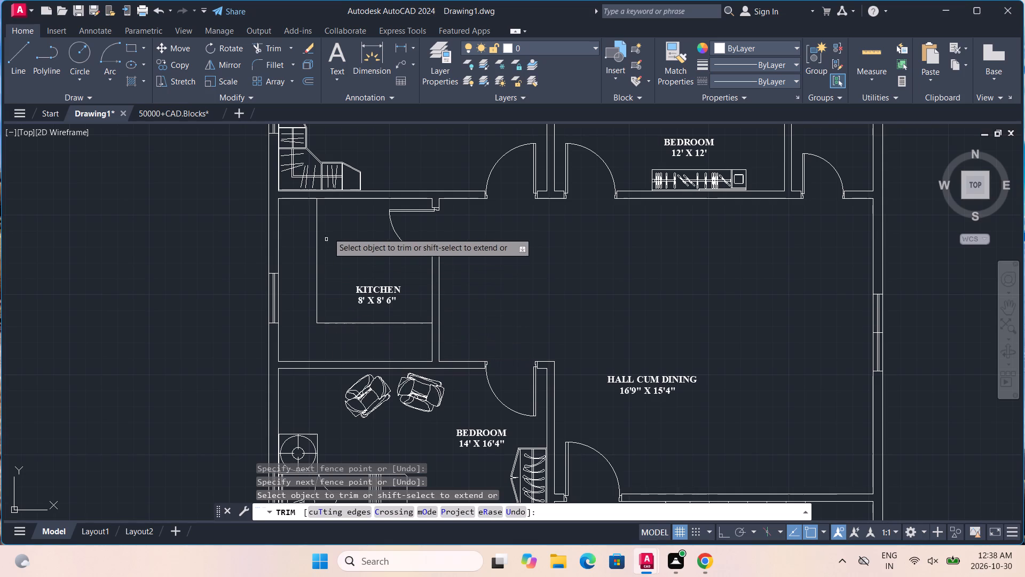
{"action": "key", "text": "Escape"}
Compare the floor plan with the reference sketch and switch to the 50000+CAD.Blocks library drawing.
{"action": "scroll", "coordinate": [333, 229], "scroll_direction": "down", "scroll_amount": 3}
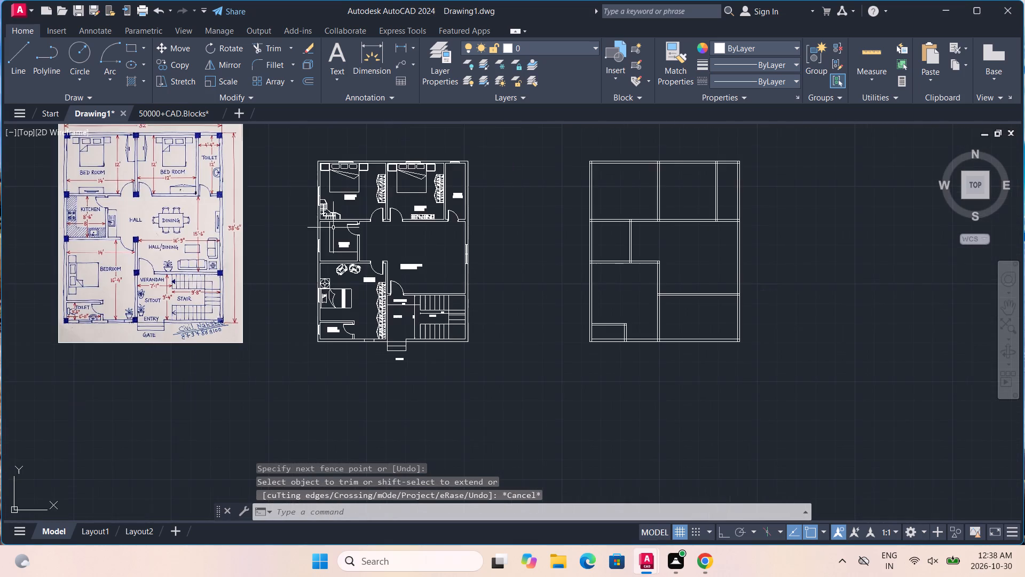
{"action": "scroll", "coordinate": [333, 228], "scroll_direction": "up", "scroll_amount": 1}
{"action": "scroll", "coordinate": [335, 229], "scroll_direction": "down", "scroll_amount": 1}
{"action": "scroll", "coordinate": [335, 229], "scroll_direction": "up", "scroll_amount": 1}
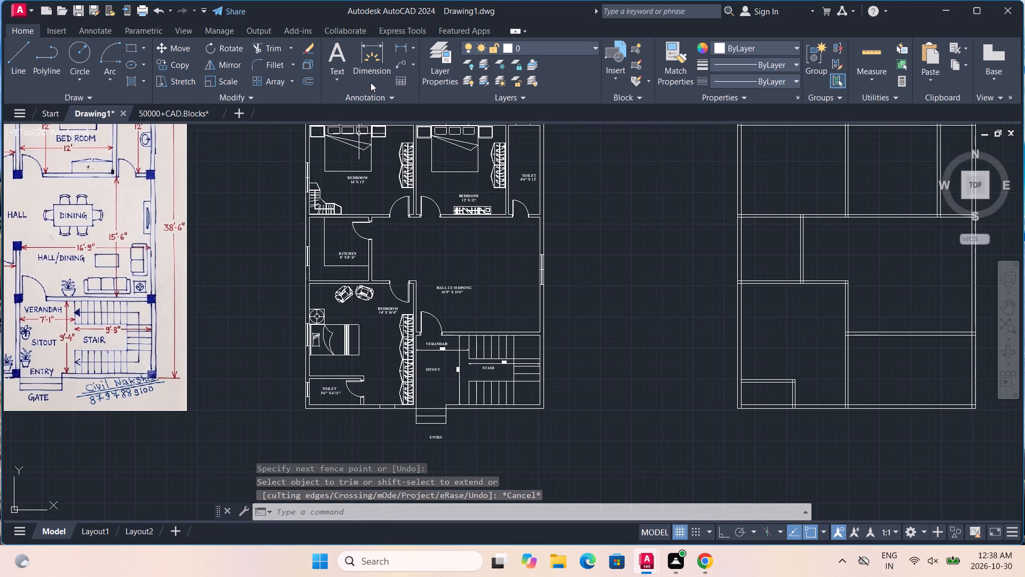
{"action": "left_click", "coordinate": [152, 110]}
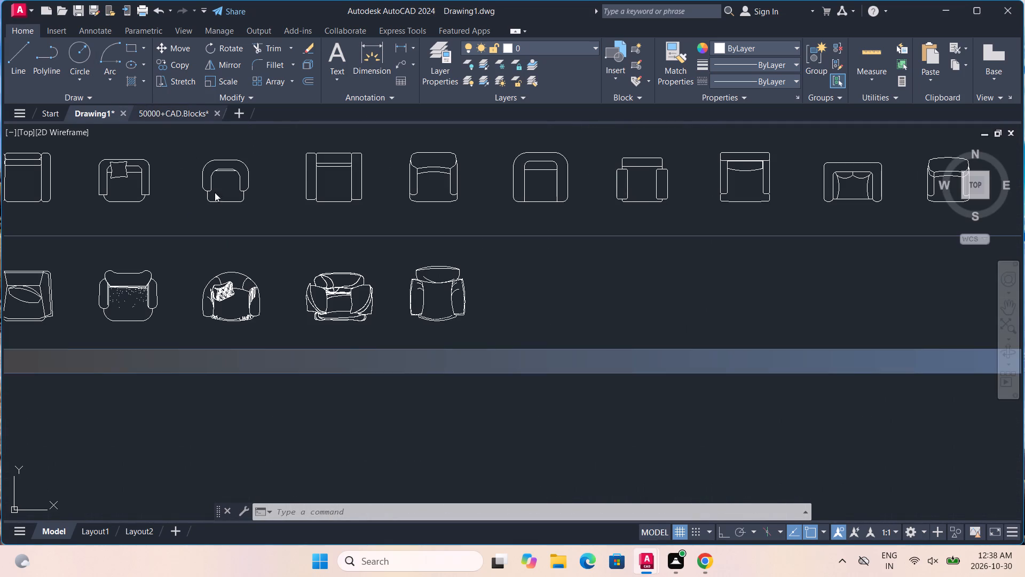
{"action": "scroll", "coordinate": [211, 275], "scroll_direction": "down", "scroll_amount": 2}
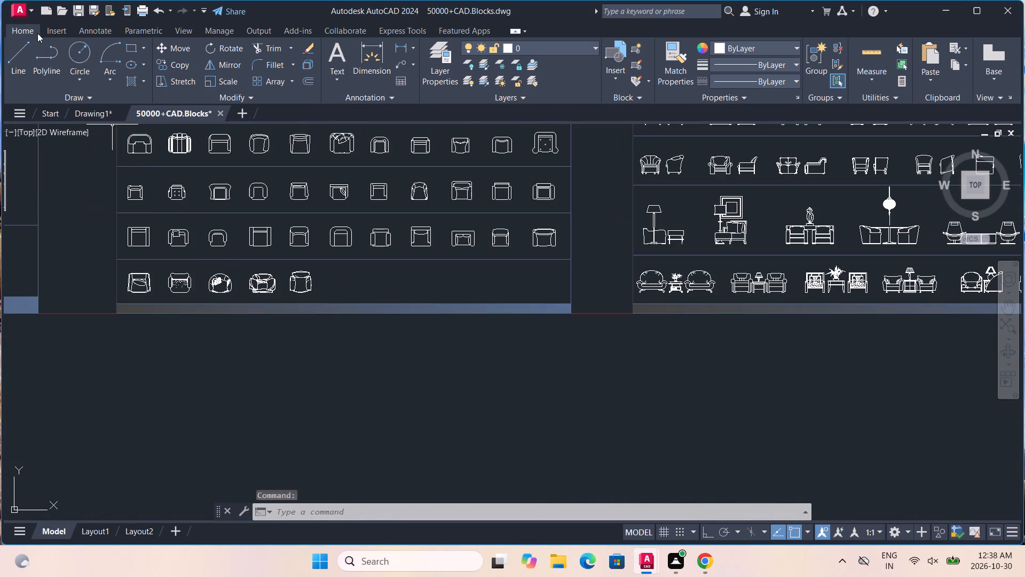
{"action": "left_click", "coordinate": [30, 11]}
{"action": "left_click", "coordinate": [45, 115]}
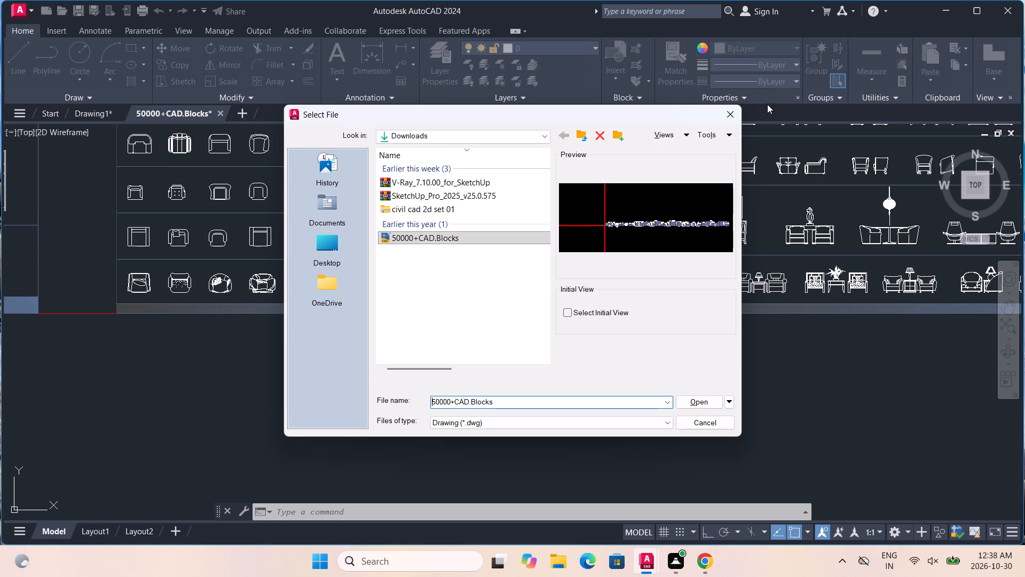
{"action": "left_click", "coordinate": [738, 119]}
Browse the block library sheets for plan-view washbasins, passing the furniture, cupboard, W.C. and bath sections.
{"action": "scroll", "coordinate": [469, 216], "scroll_direction": "down", "scroll_amount": 3}
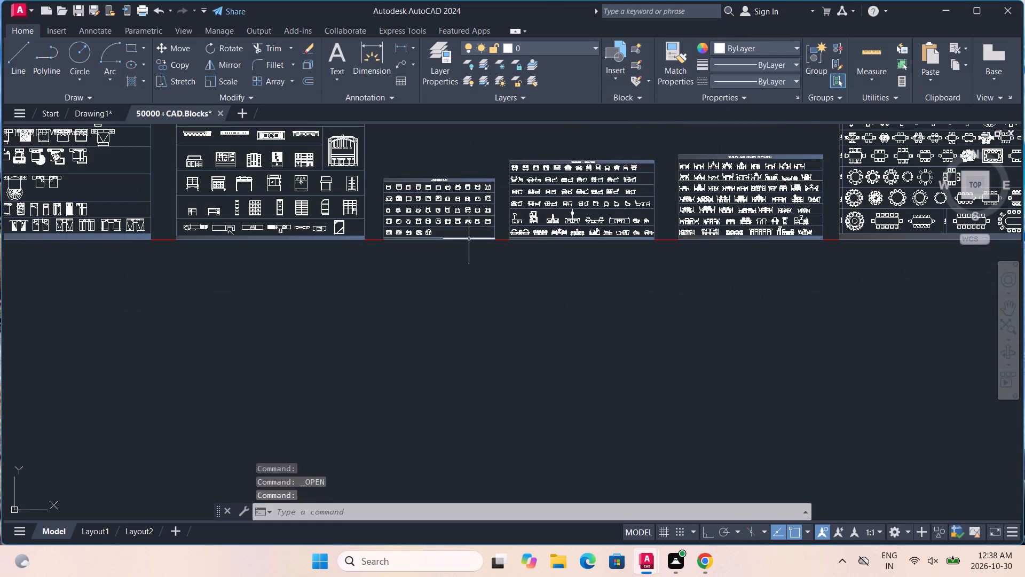
{"action": "scroll", "coordinate": [469, 239], "scroll_direction": "down", "scroll_amount": 2}
{"action": "middle_click_drag", "start_coordinate": [711, 234], "coordinate": [268, 314]}
{"action": "scroll", "coordinate": [545, 317], "scroll_direction": "up", "scroll_amount": 4}
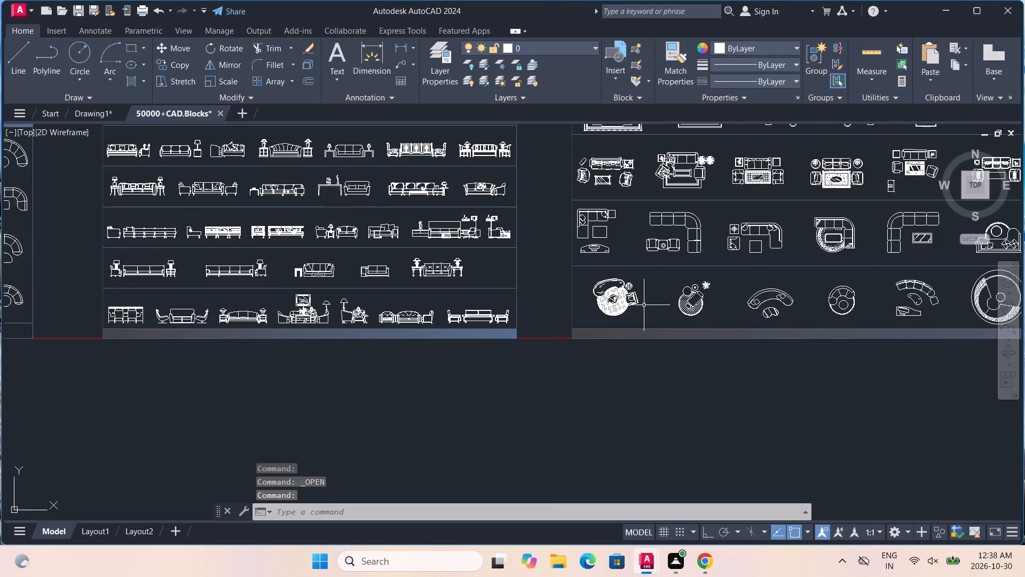
{"action": "middle_click_drag", "start_coordinate": [759, 309], "coordinate": [0, 310]}
{"action": "scroll", "coordinate": [498, 296], "scroll_direction": "down", "scroll_amount": 4}
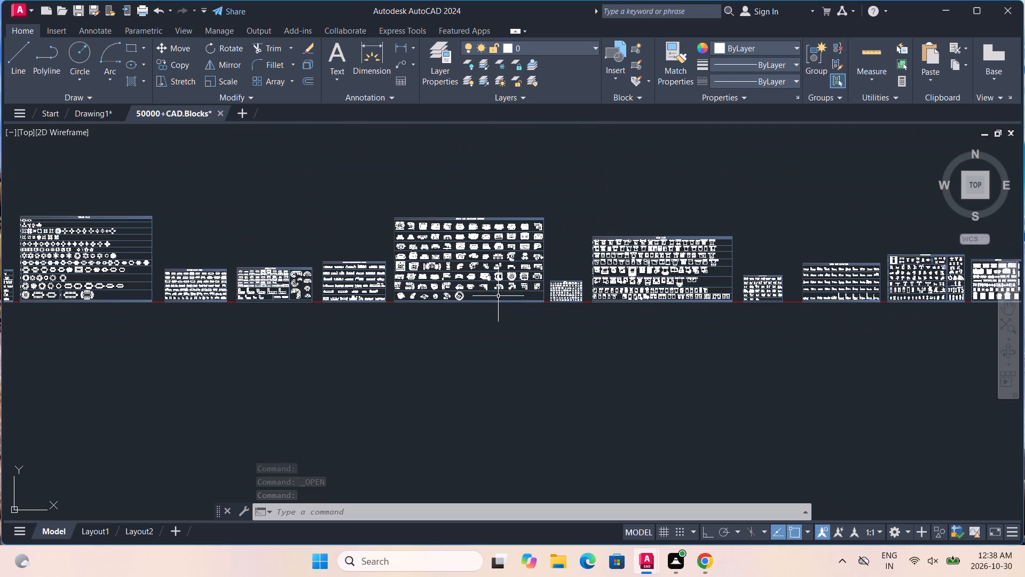
{"action": "middle_click_drag", "start_coordinate": [287, 275], "coordinate": [1024, 203]}
{"action": "scroll", "coordinate": [120, 214], "scroll_direction": "up", "scroll_amount": 3}
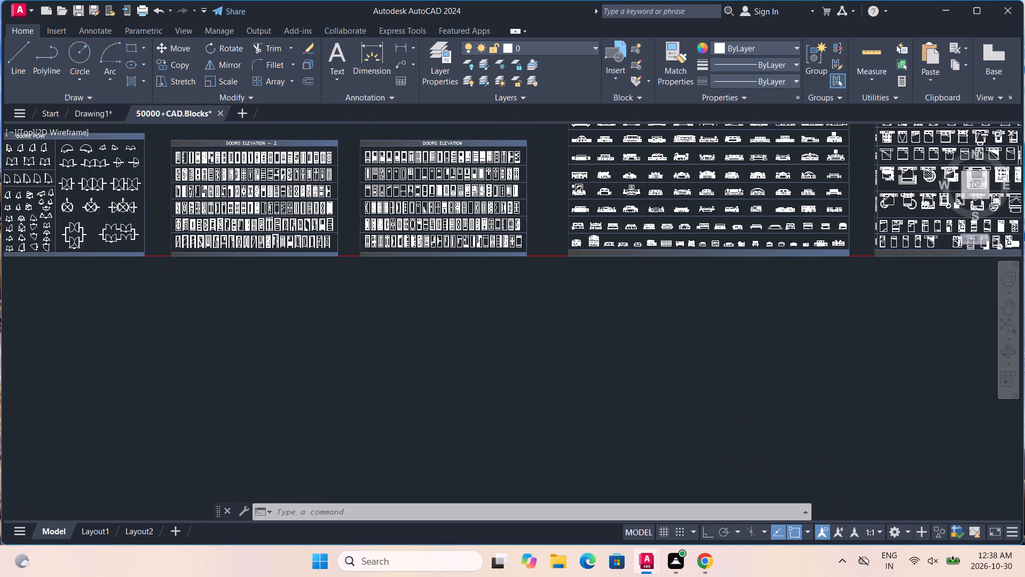
{"action": "middle_click_drag", "start_coordinate": [121, 213], "coordinate": [957, 246]}
{"action": "middle_click_drag", "start_coordinate": [346, 233], "coordinate": [1024, 257]}
{"action": "middle_click_drag", "start_coordinate": [328, 259], "coordinate": [327, 259]}
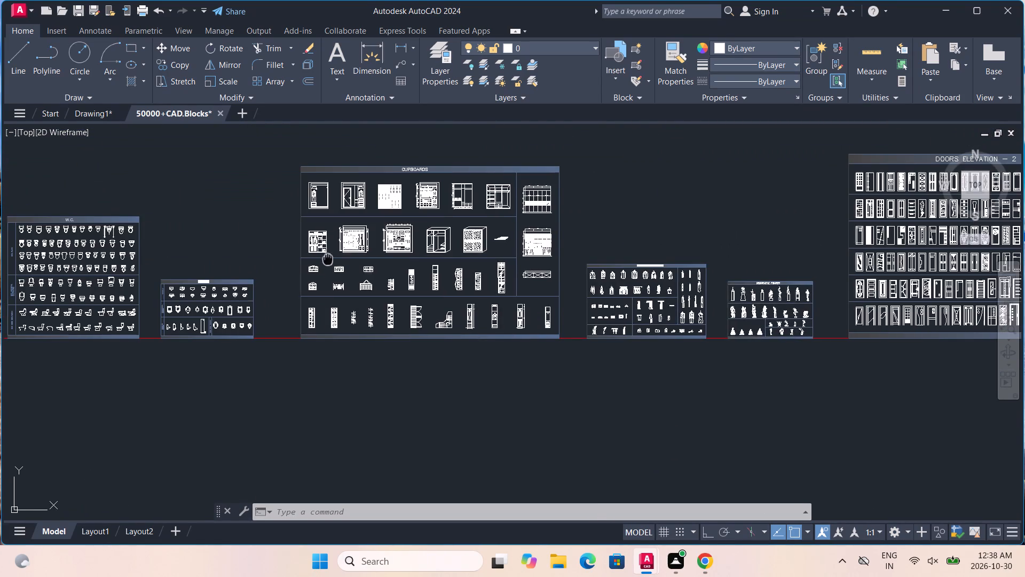
{"action": "middle_click_drag", "start_coordinate": [327, 259], "coordinate": [871, 238]}
{"action": "scroll", "coordinate": [441, 260], "scroll_direction": "up", "scroll_amount": 2}
{"action": "scroll", "coordinate": [396, 259], "scroll_direction": "down", "scroll_amount": 1}
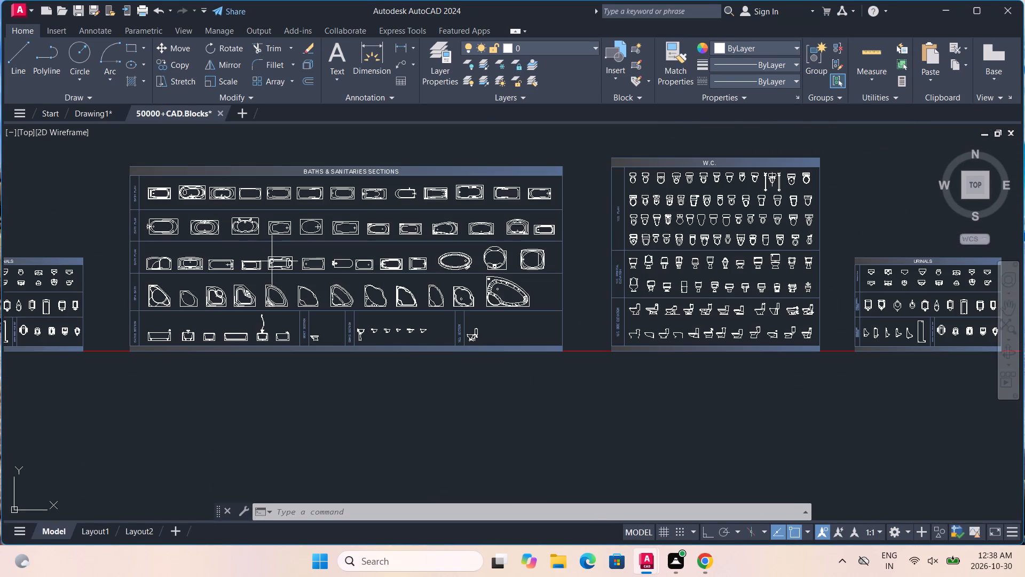
{"action": "middle_click_drag", "start_coordinate": [179, 268], "coordinate": [777, 250]}
{"action": "scroll", "coordinate": [333, 230], "scroll_direction": "up", "scroll_amount": 1}
{"action": "middle_click_drag", "start_coordinate": [333, 230], "coordinate": [310, 342]}
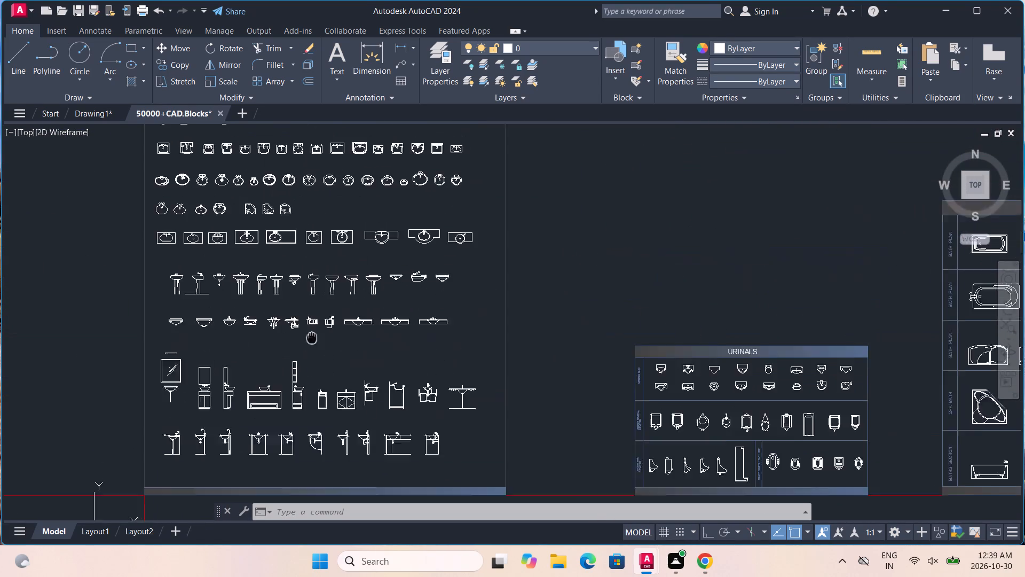
{"action": "middle_click_drag", "start_coordinate": [310, 342], "coordinate": [308, 346]}
{"action": "middle_click_drag", "start_coordinate": [334, 245], "coordinate": [323, 336]}
{"action": "scroll", "coordinate": [354, 265], "scroll_direction": "up", "scroll_amount": 2}
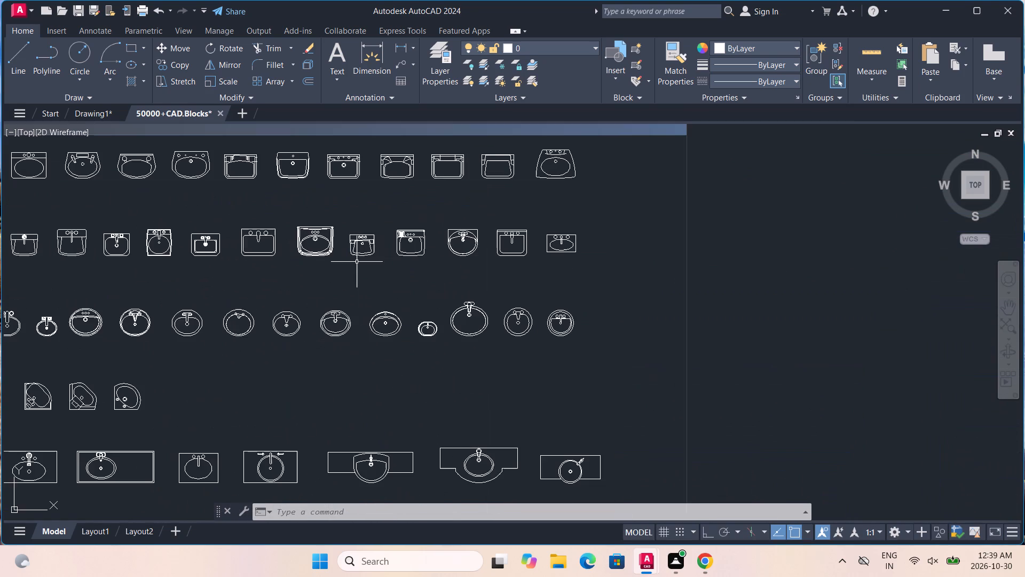
{"action": "scroll", "coordinate": [357, 262], "scroll_direction": "up", "scroll_amount": 1}
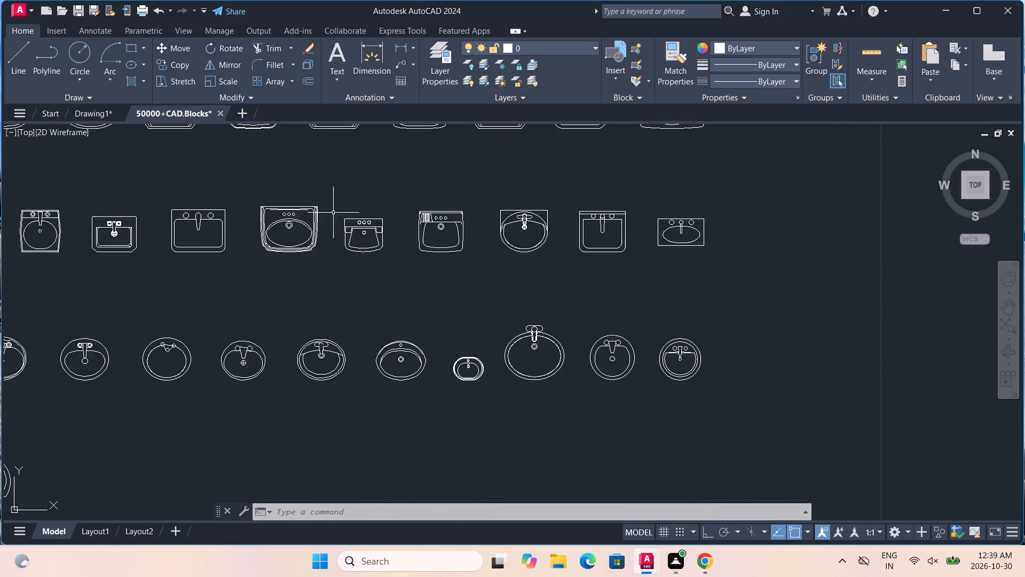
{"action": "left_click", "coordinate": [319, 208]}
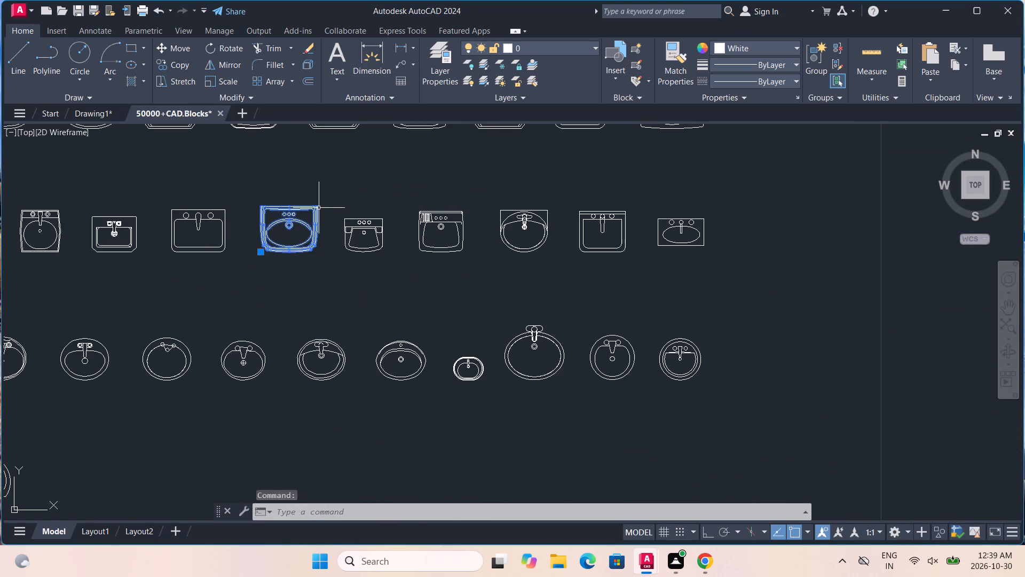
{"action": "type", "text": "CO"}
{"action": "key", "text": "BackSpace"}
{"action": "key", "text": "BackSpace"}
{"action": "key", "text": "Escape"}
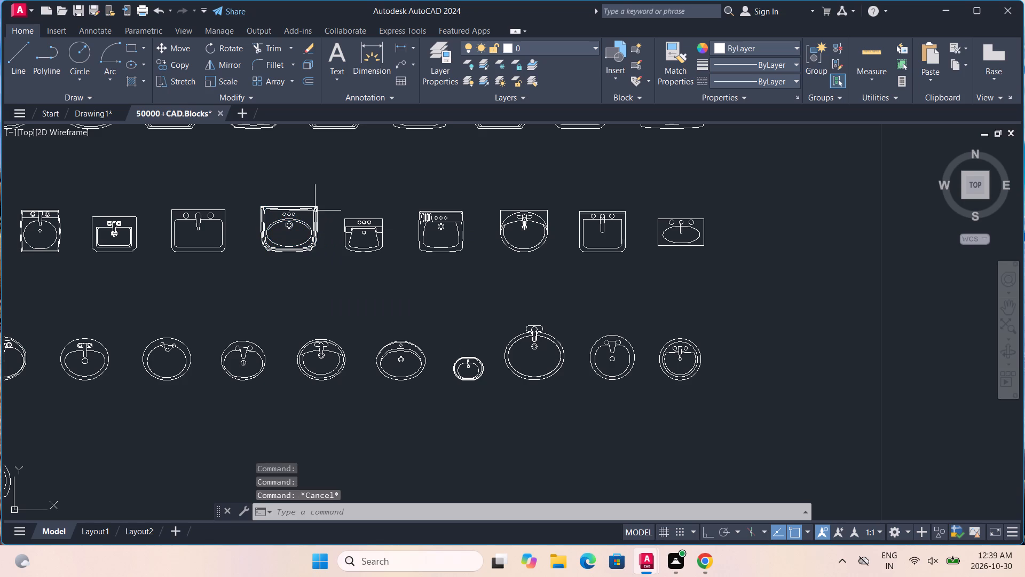
Copy the rectangular washbasin with the oval bowl from the library and paste it into Drawing1 above the floor plans.
{"action": "left_click", "coordinate": [315, 210]}
{"action": "right_click", "coordinate": [315, 210]}
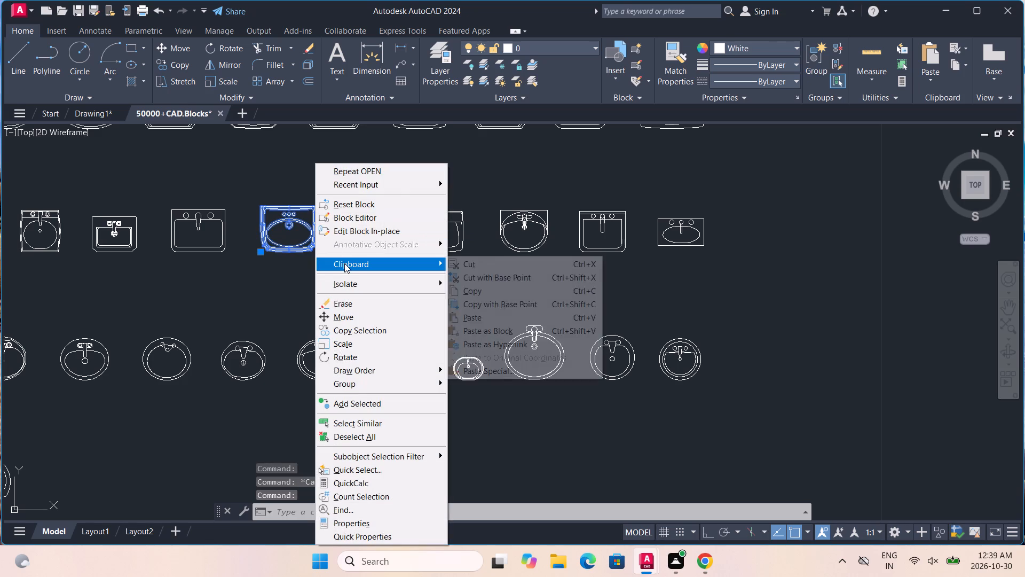
{"action": "left_click", "coordinate": [344, 263]}
{"action": "left_click", "coordinate": [464, 288]}
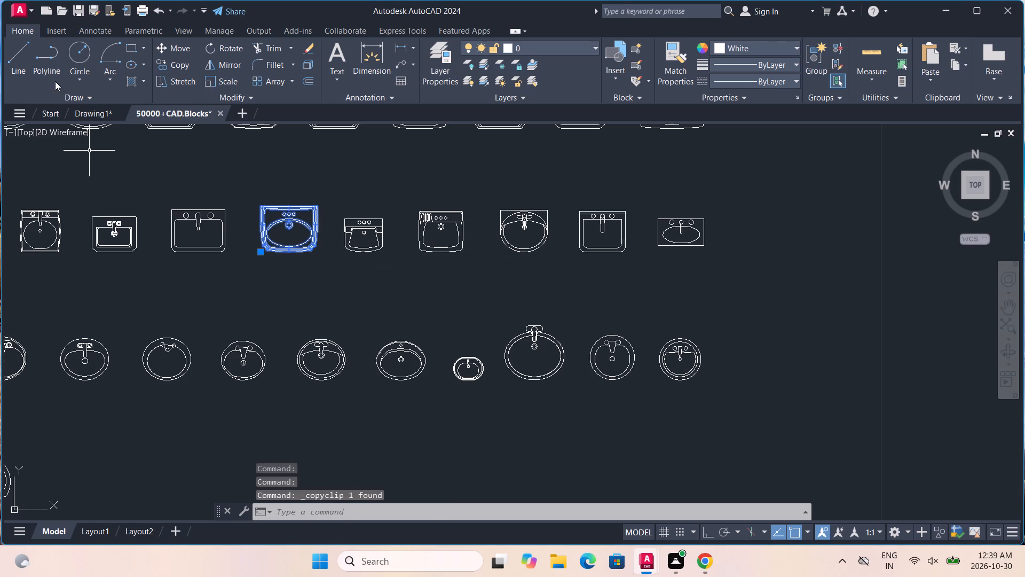
{"action": "left_click", "coordinate": [92, 116]}
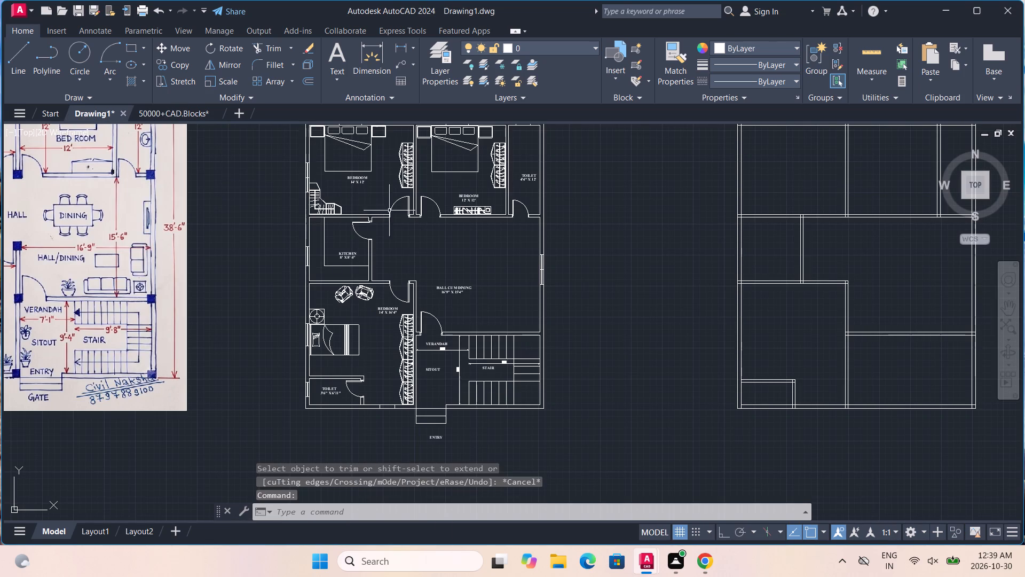
{"action": "right_click", "coordinate": [584, 229]}
{"action": "left_click", "coordinate": [618, 270]}
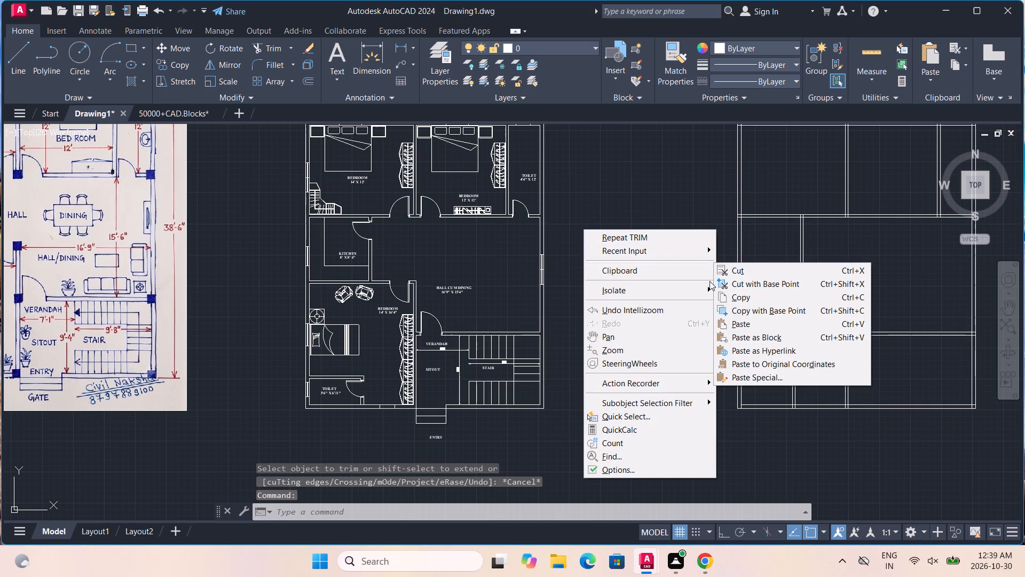
{"action": "left_click", "coordinate": [739, 324]}
{"action": "scroll", "coordinate": [622, 306], "scroll_direction": "down", "scroll_amount": 4}
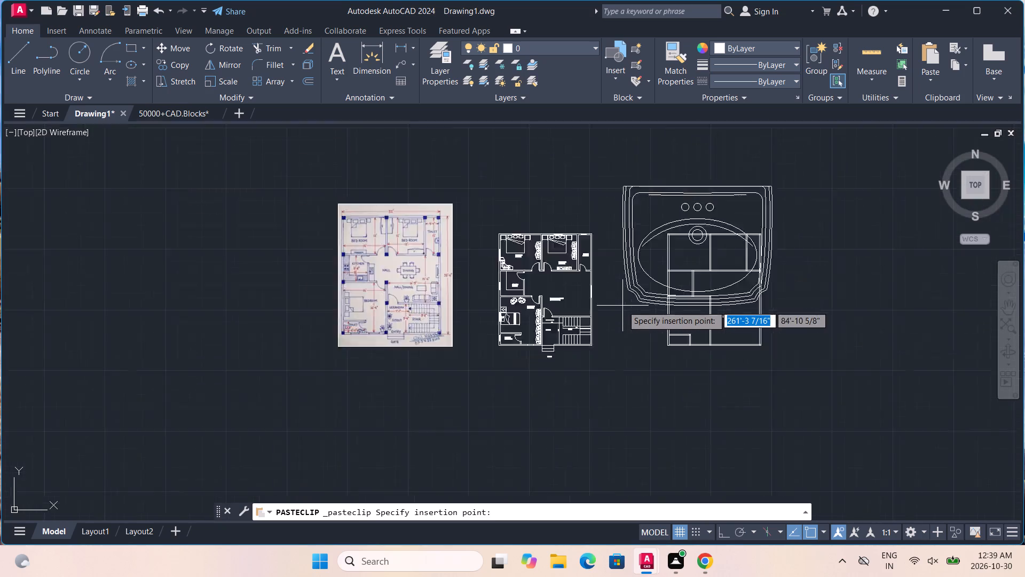
{"action": "scroll", "coordinate": [622, 306], "scroll_direction": "down", "scroll_amount": 2}
{"action": "left_click", "coordinate": [619, 293]}
Scale the pasted washbasin down freehand from its lower corner to suit the rooms of the furnished plan.
{"action": "scroll", "coordinate": [619, 294], "scroll_direction": "up", "scroll_amount": 5}
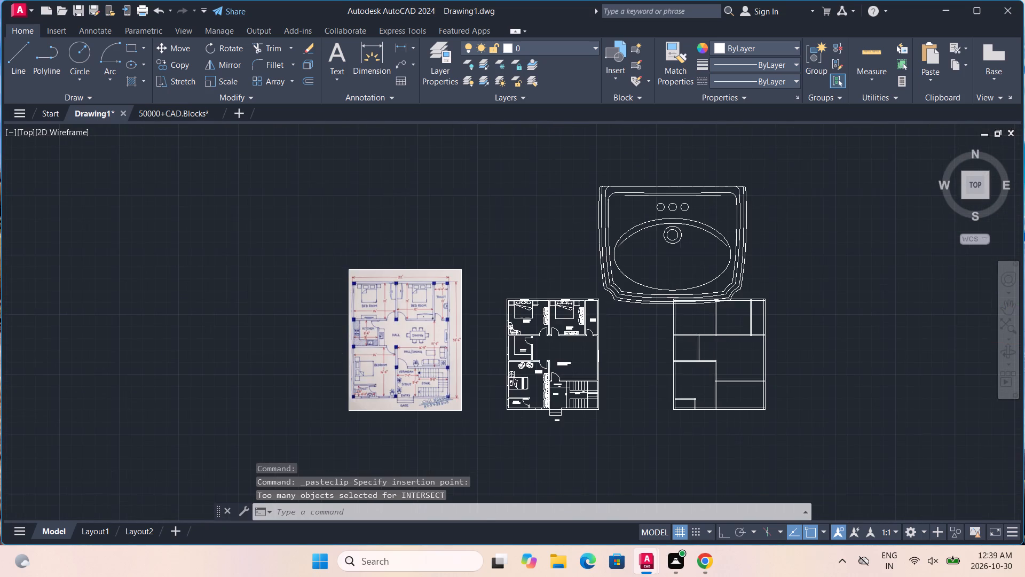
{"action": "left_click", "coordinate": [618, 293]}
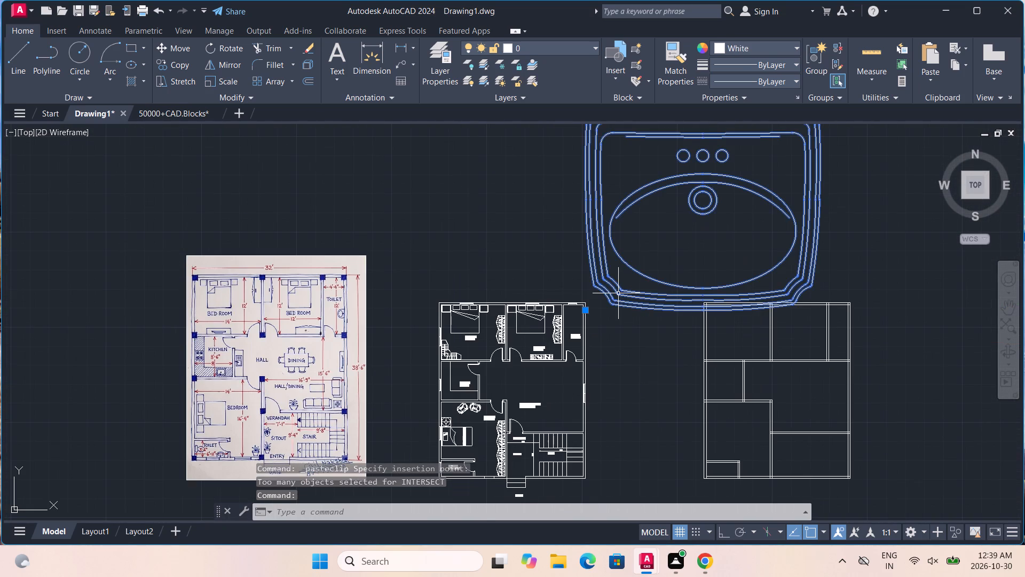
{"action": "type", "text": "SC"}
{"action": "key", "text": "Return"}
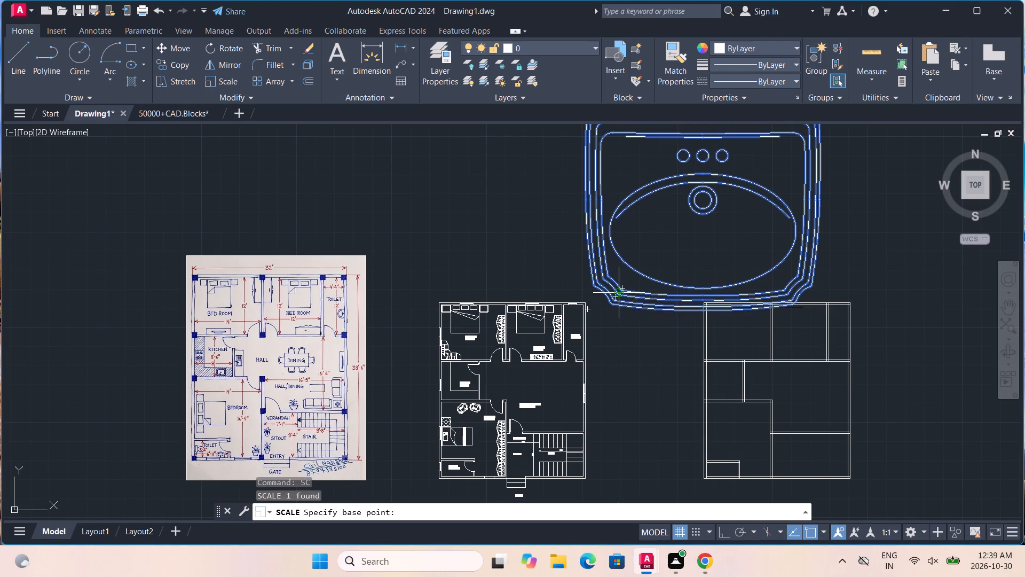
{"action": "left_click", "coordinate": [614, 306]}
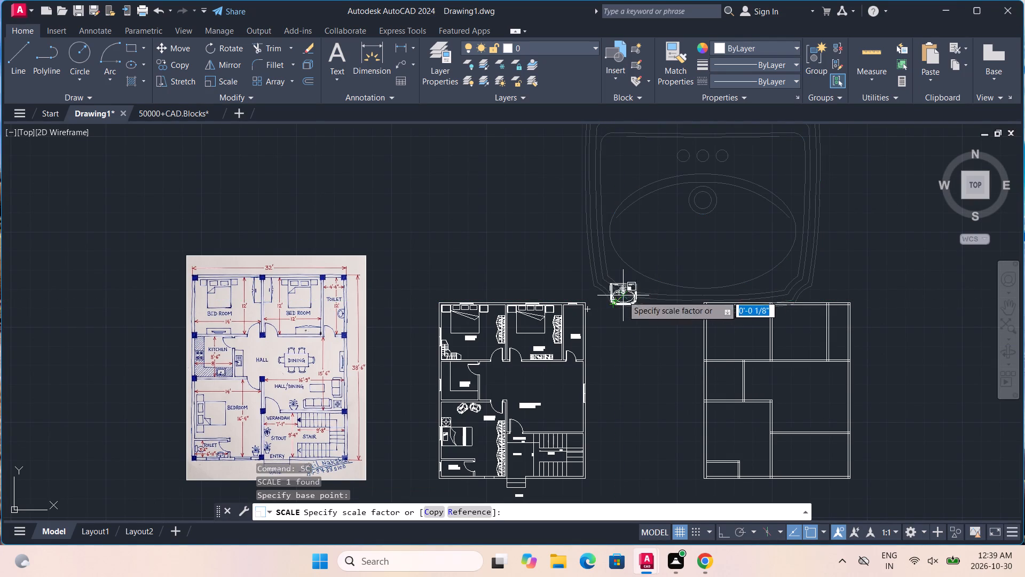
{"action": "left_click", "coordinate": [619, 298]}
Move the washbasin into the hall, beside the kitchen's wall below the kitchen door.
{"action": "left_click", "coordinate": [619, 304]}
{"action": "key", "text": "m"}
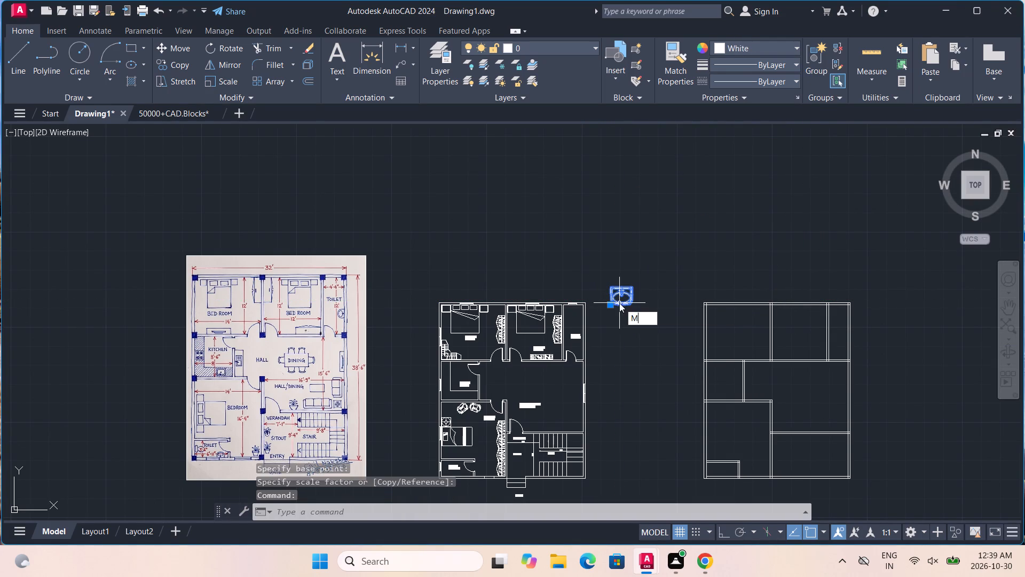
{"action": "key", "text": "Return"}
{"action": "left_click", "coordinate": [619, 303]}
{"action": "scroll", "coordinate": [499, 384], "scroll_direction": "up", "scroll_amount": 3}
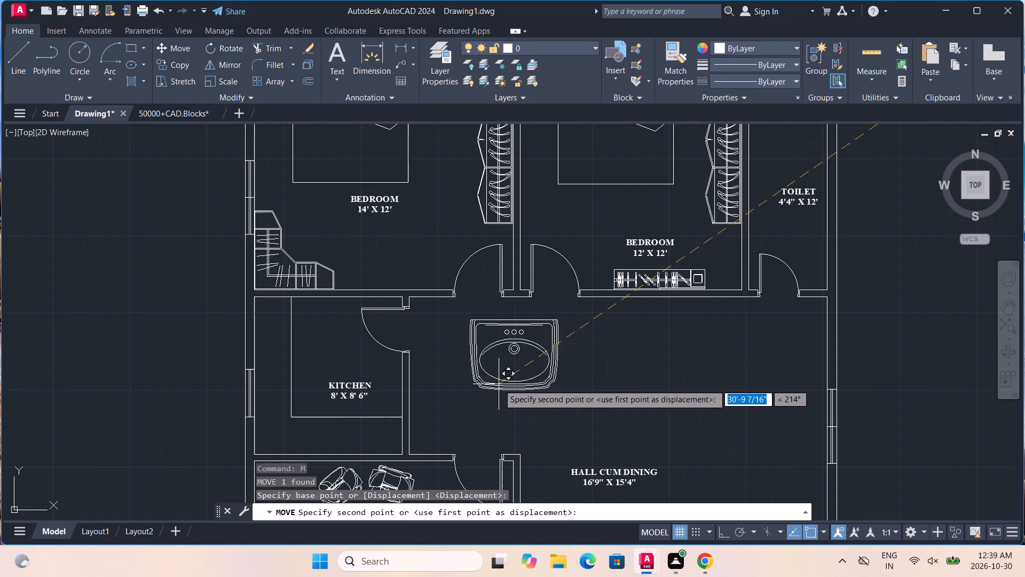
{"action": "left_click", "coordinate": [452, 436]}
{"action": "left_click", "coordinate": [452, 436]}
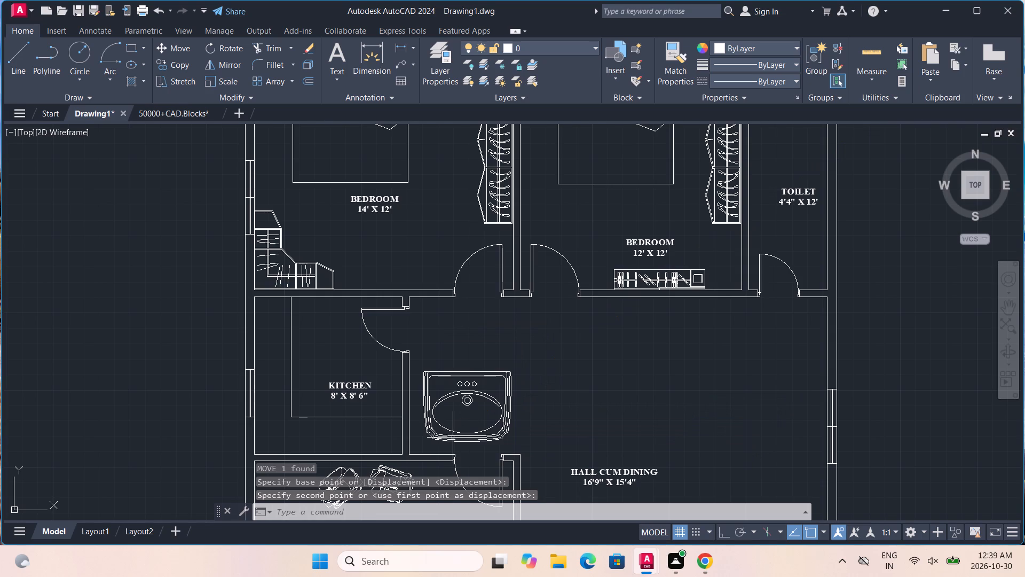
Rotate the washbasin 90° counterclockwise about its upper back corner so its tap side faces the kitchen.
{"action": "left_click", "coordinate": [453, 438]}
{"action": "type", "text": "RO"}
{"action": "key", "text": "Return"}
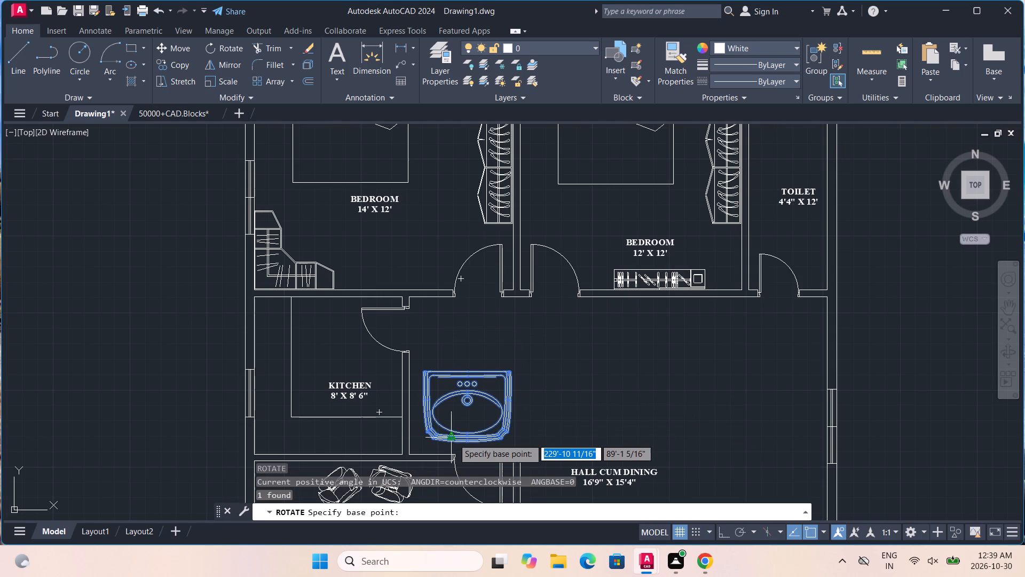
{"action": "scroll", "coordinate": [453, 439], "scroll_direction": "up", "scroll_amount": 1}
{"action": "left_click", "coordinate": [400, 334]}
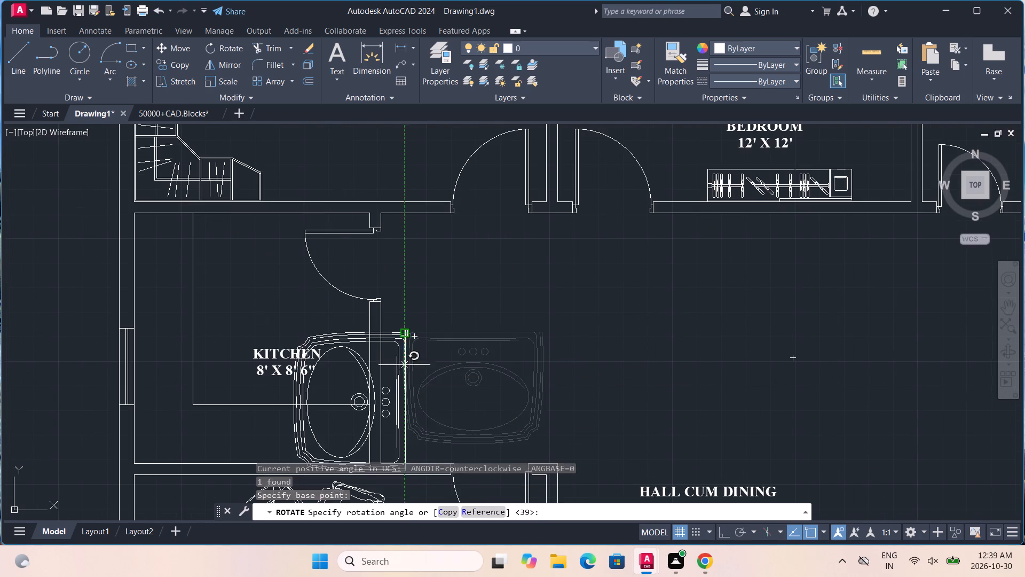
{"action": "left_click", "coordinate": [404, 292]}
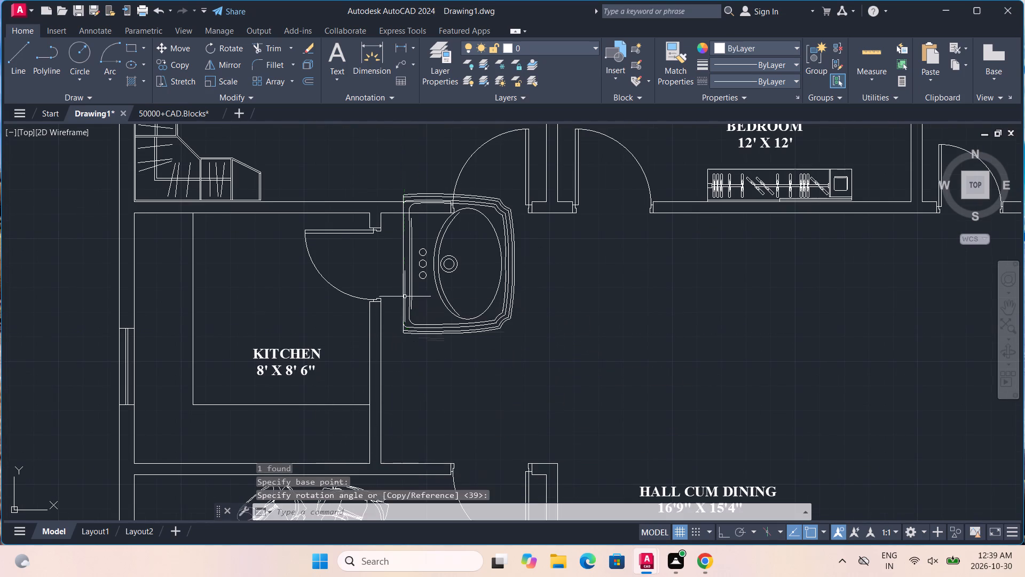
Move the washbasin by its back corner to the hall corner where the kitchen and bedroom walls meet.
{"action": "left_click", "coordinate": [408, 334]}
{"action": "key", "text": "m"}
{"action": "key", "text": "Return"}
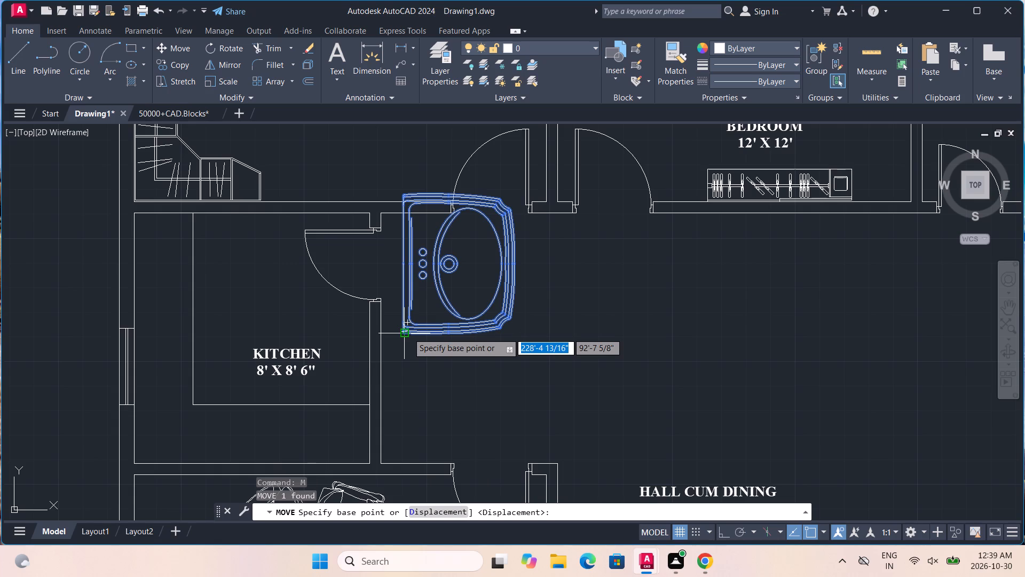
{"action": "left_click", "coordinate": [408, 333]}
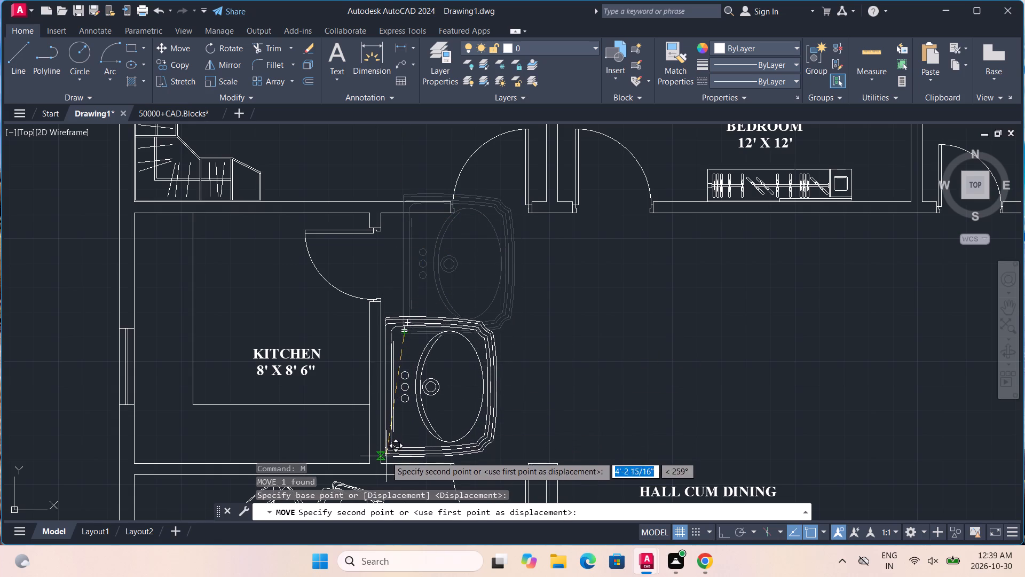
{"action": "left_click", "coordinate": [387, 459]}
Shift the washbasin slightly so its back edge lies flush against the kitchen wall's hall-side face.
{"action": "scroll", "coordinate": [417, 423], "scroll_direction": "up", "scroll_amount": 1}
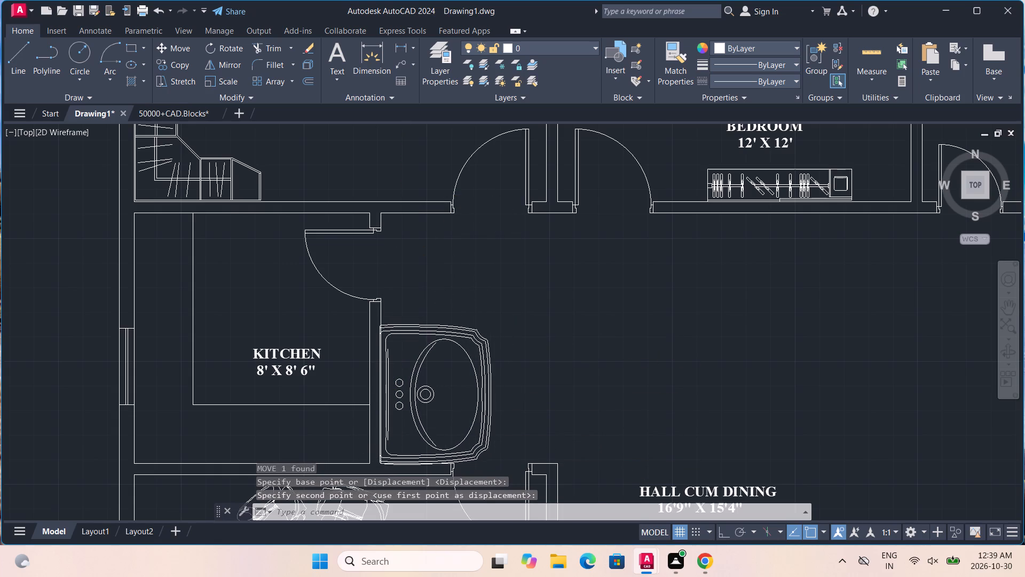
{"action": "middle_click_drag", "start_coordinate": [417, 402], "coordinate": [476, 306]}
{"action": "scroll", "coordinate": [452, 357], "scroll_direction": "up", "scroll_amount": 3}
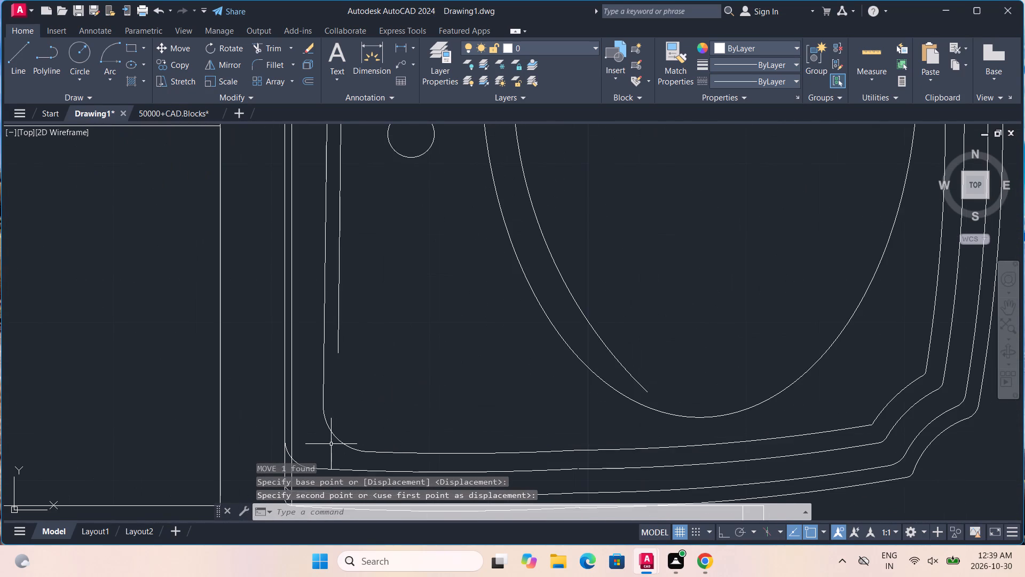
{"action": "left_click", "coordinate": [335, 436]}
{"action": "key", "text": "m"}
{"action": "key", "text": "Return"}
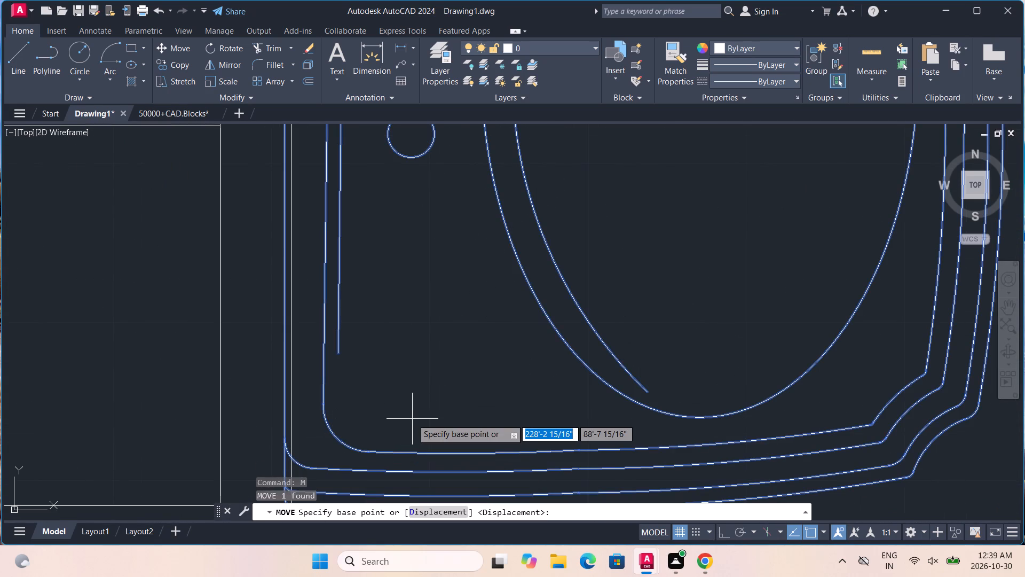
{"action": "scroll", "coordinate": [412, 419], "scroll_direction": "down", "scroll_amount": 1}
{"action": "middle_click_drag", "start_coordinate": [412, 419], "coordinate": [471, 300]}
{"action": "scroll", "coordinate": [471, 300], "scroll_direction": "down", "scroll_amount": 1}
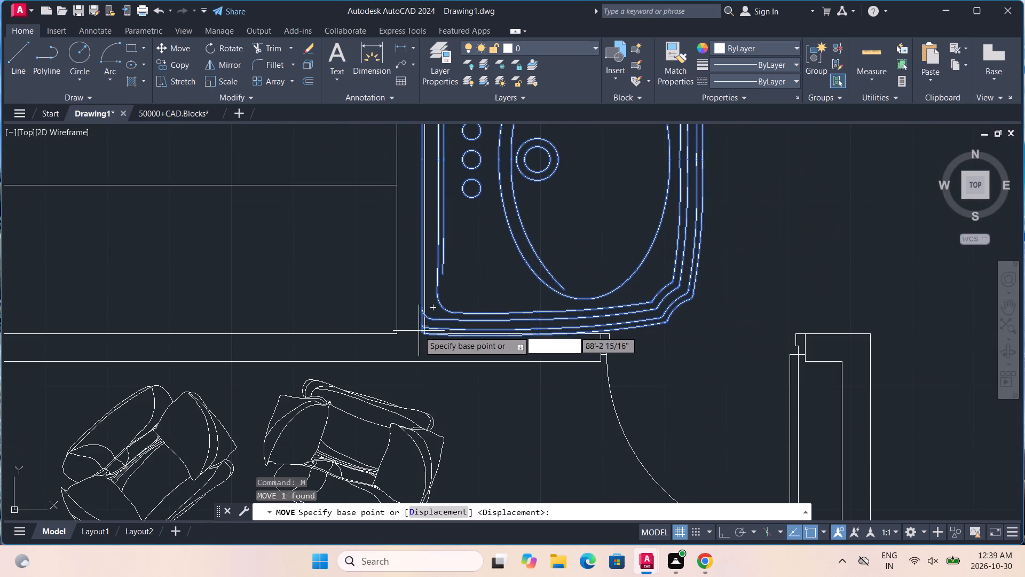
{"action": "left_click", "coordinate": [422, 332]}
{"action": "left_click", "coordinate": [430, 328]}
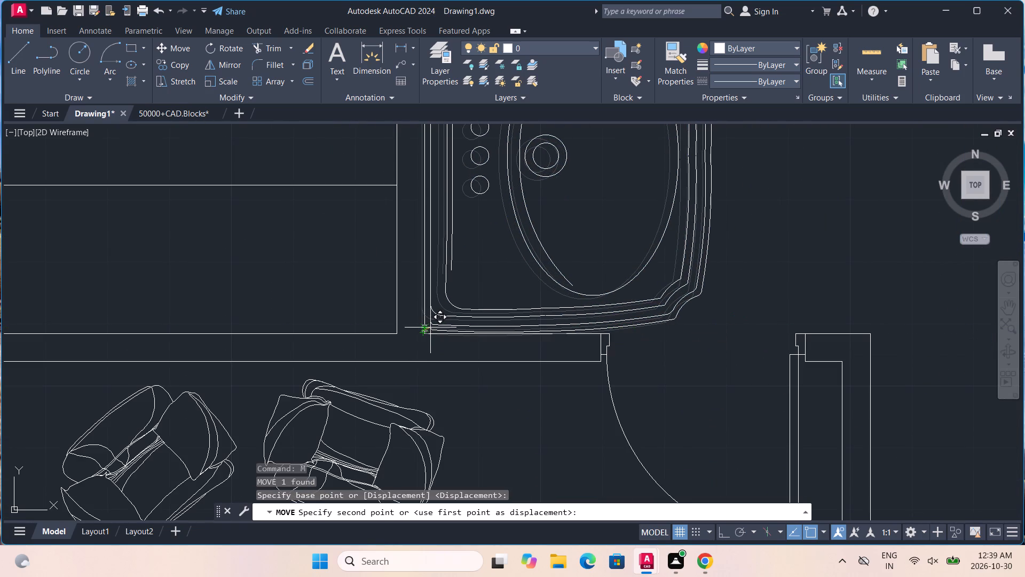
{"action": "scroll", "coordinate": [462, 321], "scroll_direction": "up", "scroll_amount": 2}
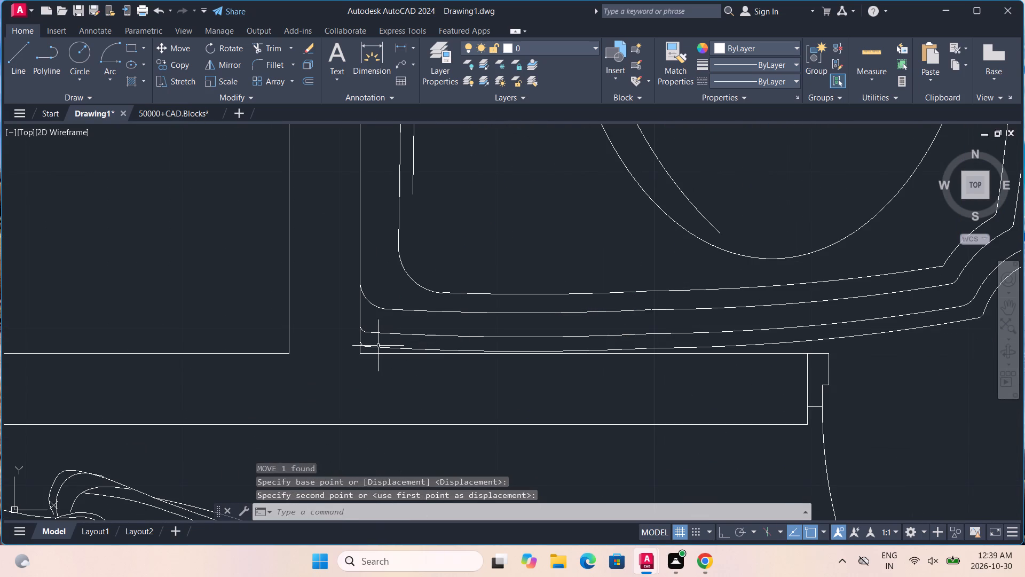
Scale the washbasin down to about half its size, using its back corner at the kitchen and bedroom walls as base point.
{"action": "left_click", "coordinate": [378, 346]}
{"action": "key", "text": "s"}
{"action": "key", "text": "c"}
{"action": "key", "text": "Return"}
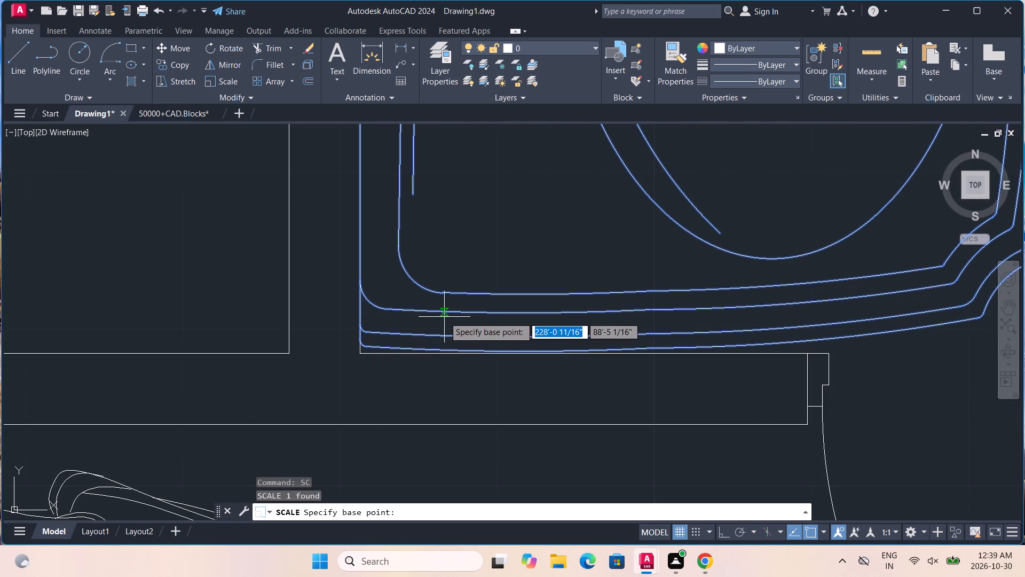
{"action": "left_click", "coordinate": [372, 346]}
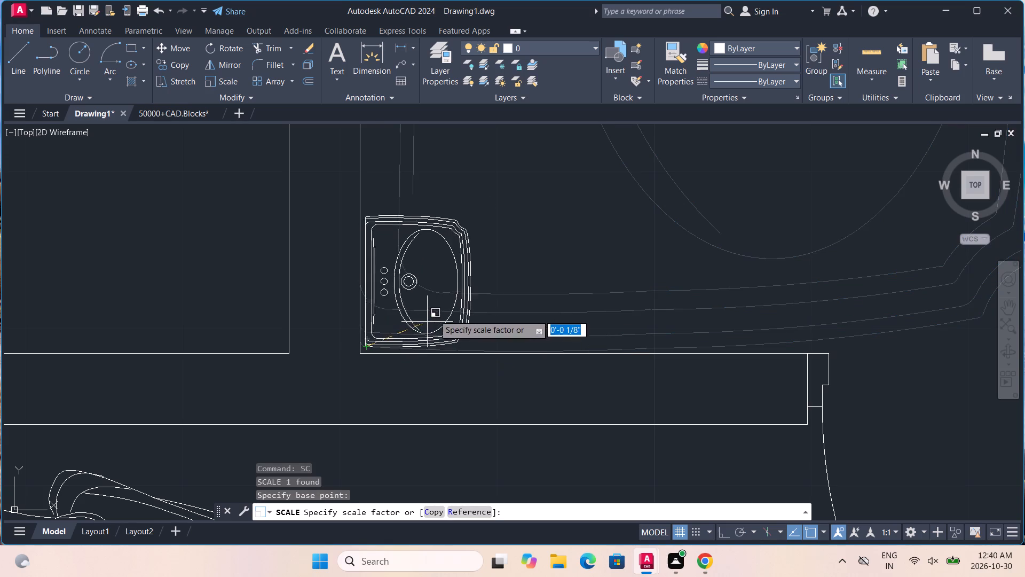
{"action": "scroll", "coordinate": [482, 276], "scroll_direction": "down", "scroll_amount": 3}
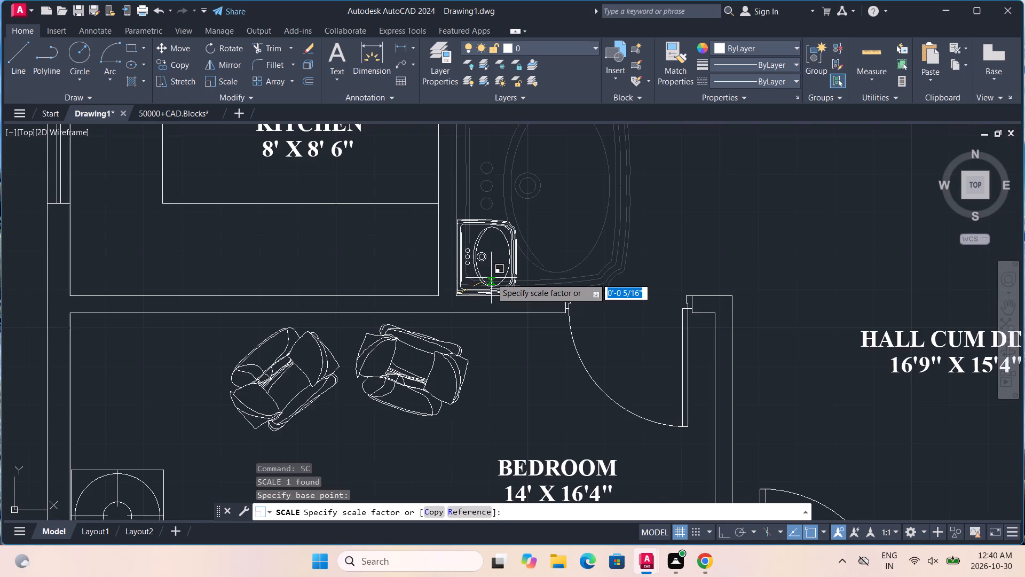
{"action": "scroll", "coordinate": [491, 278], "scroll_direction": "down", "scroll_amount": 1}
{"action": "middle_click_drag", "start_coordinate": [491, 278], "coordinate": [362, 359]}
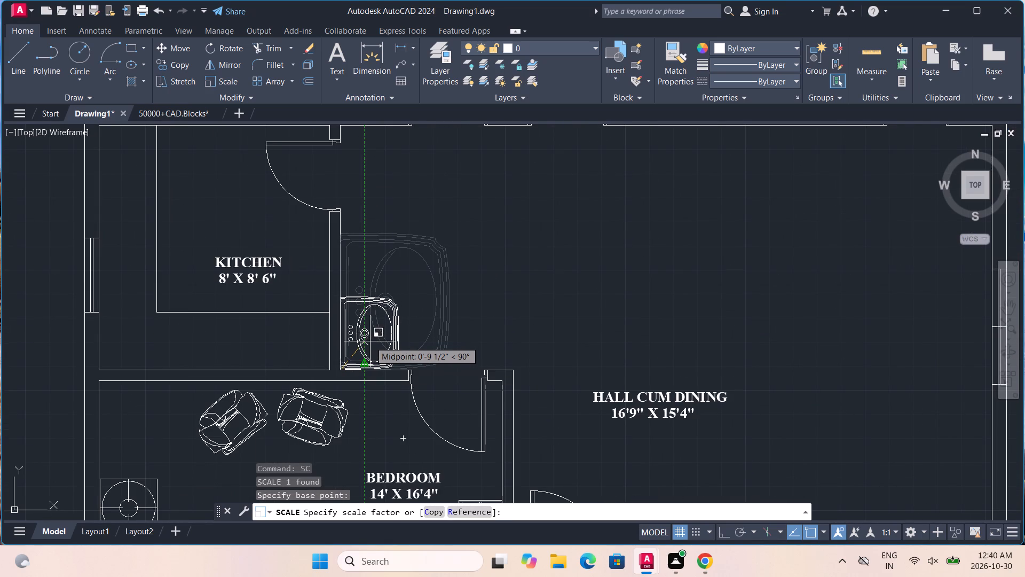
{"action": "left_click", "coordinate": [370, 345]}
{"action": "scroll", "coordinate": [436, 317], "scroll_direction": "down", "scroll_amount": 2}
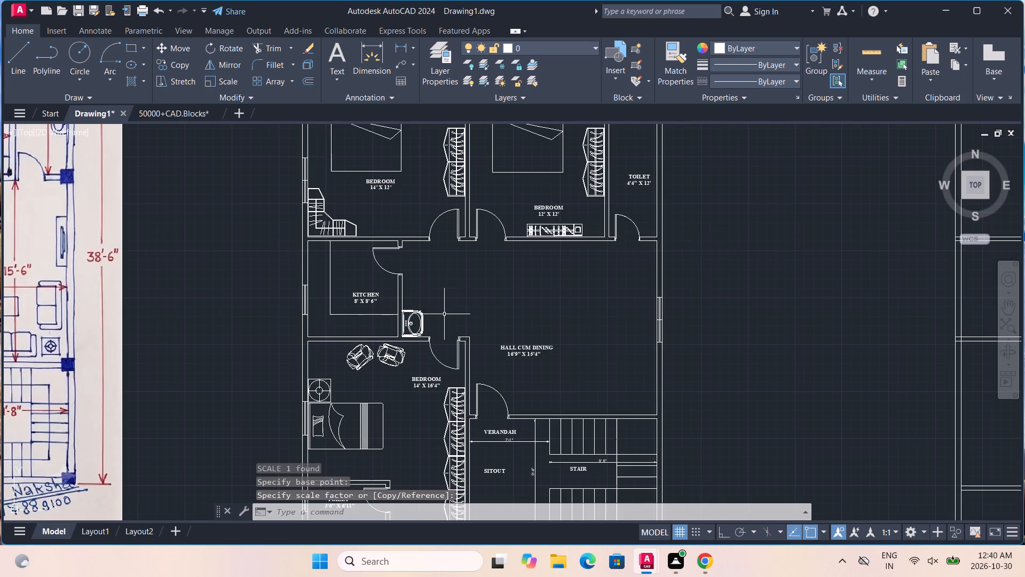
{"action": "scroll", "coordinate": [464, 313], "scroll_direction": "down", "scroll_amount": 1}
Scale the washbasin and the bedroom wall's hall-side line beneath it to about 70% from the basin's lower back corner.
{"action": "scroll", "coordinate": [416, 338], "scroll_direction": "up", "scroll_amount": 3}
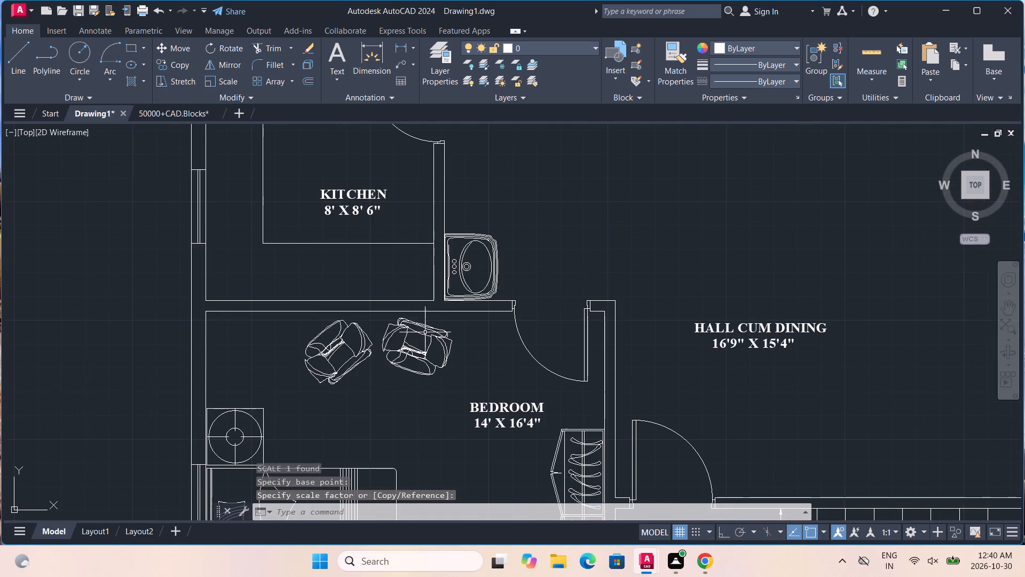
{"action": "scroll", "coordinate": [458, 301], "scroll_direction": "up", "scroll_amount": 2}
{"action": "left_click", "coordinate": [456, 301]}
{"action": "left_click", "coordinate": [456, 299]}
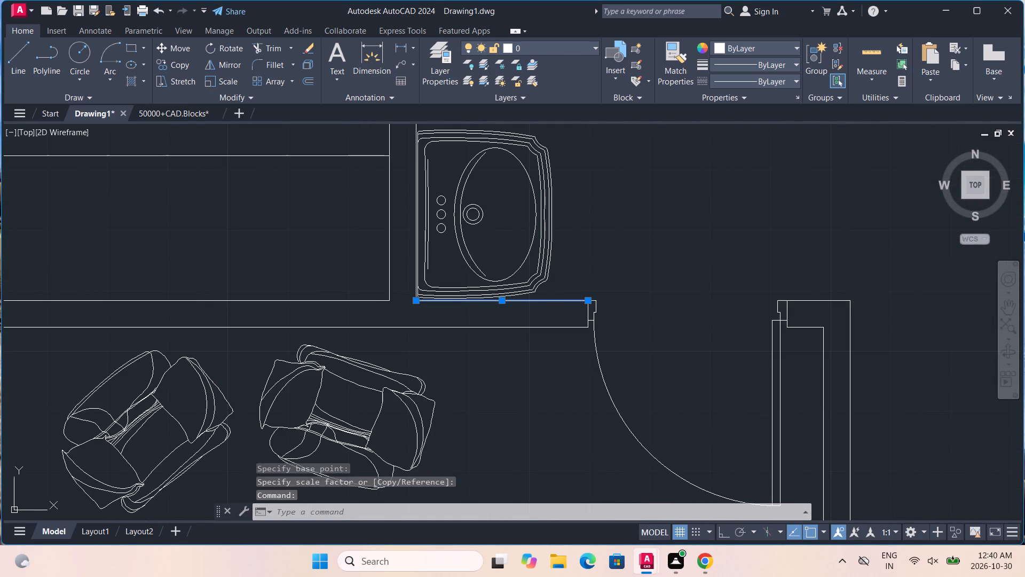
{"action": "type", "text": "SC"}
{"action": "key", "text": "Return"}
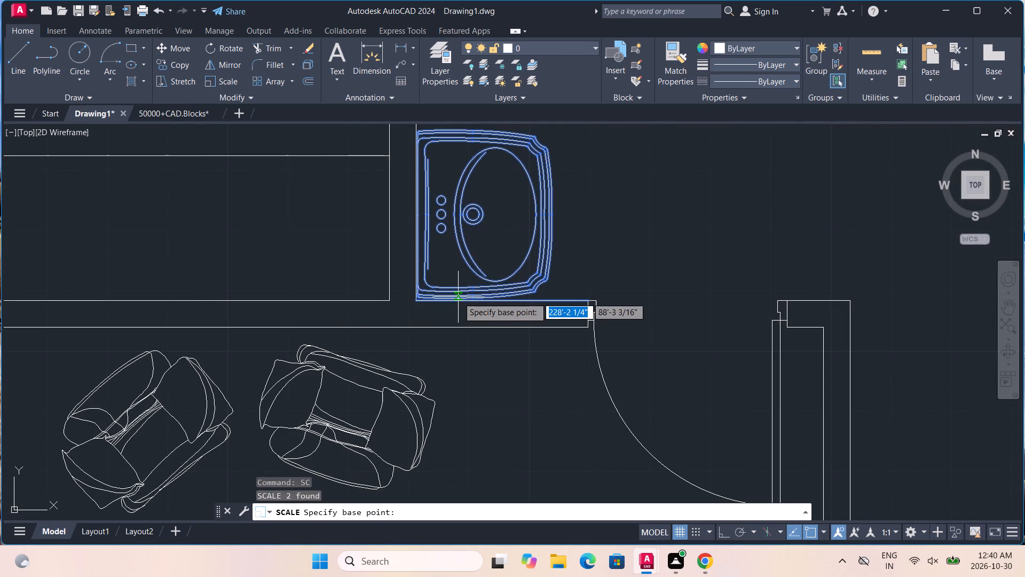
{"action": "scroll", "coordinate": [458, 297], "scroll_direction": "up", "scroll_amount": 2}
{"action": "left_click", "coordinate": [351, 301]}
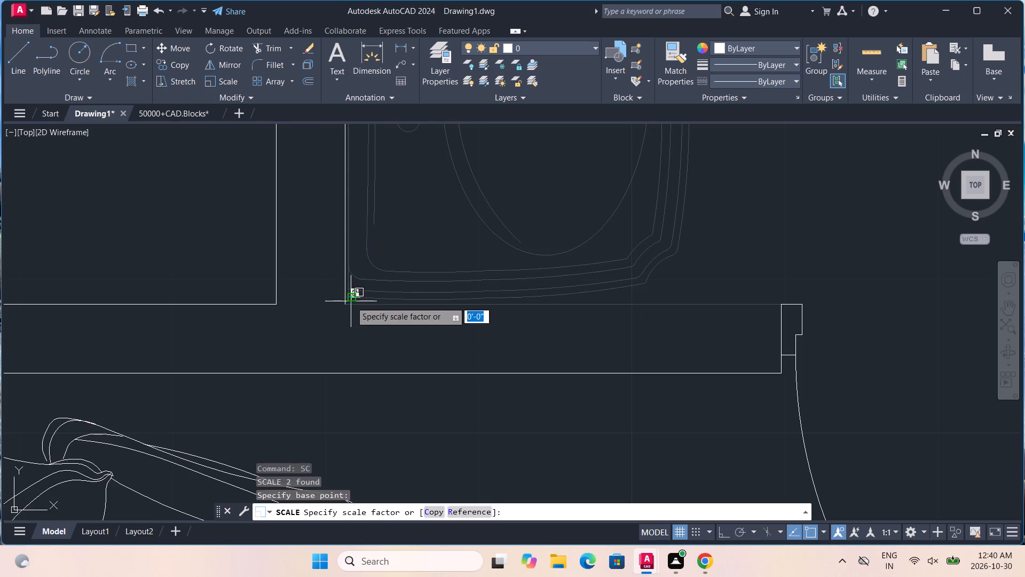
{"action": "scroll", "coordinate": [394, 262], "scroll_direction": "down", "scroll_amount": 3}
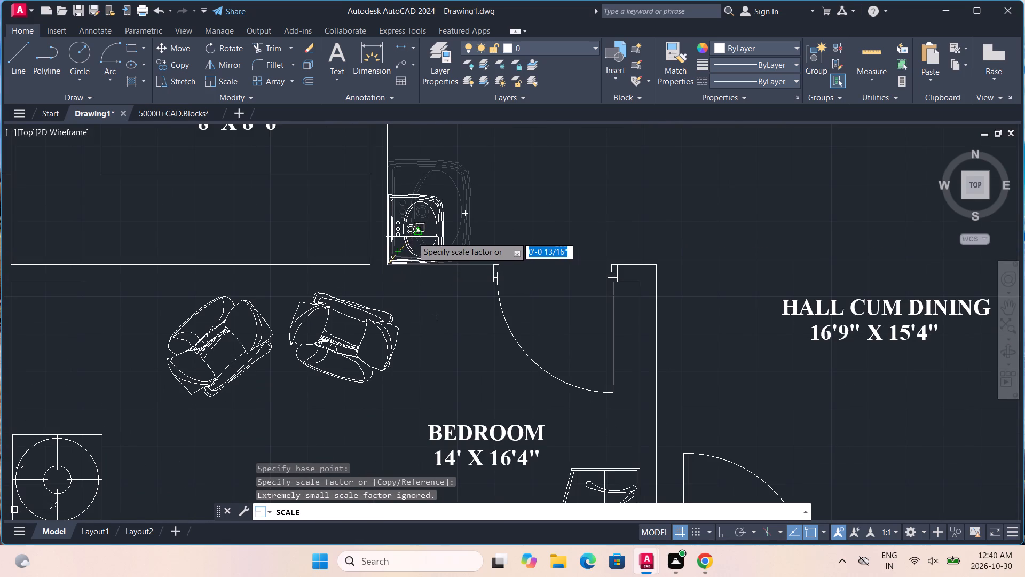
{"action": "left_click", "coordinate": [414, 233]}
{"action": "scroll", "coordinate": [414, 233], "scroll_direction": "down", "scroll_amount": 4}
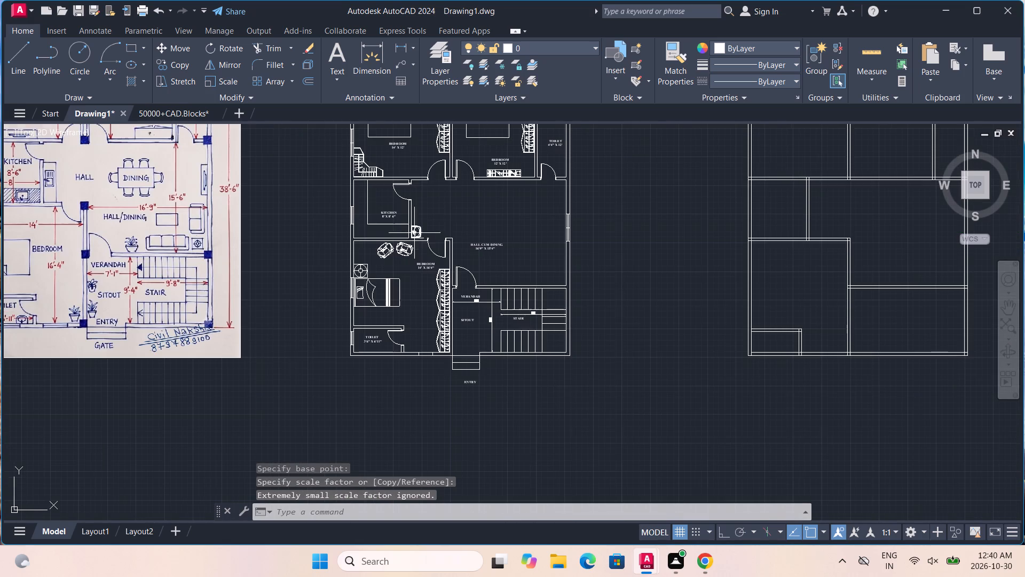
{"action": "scroll", "coordinate": [396, 204], "scroll_direction": "up", "scroll_amount": 2}
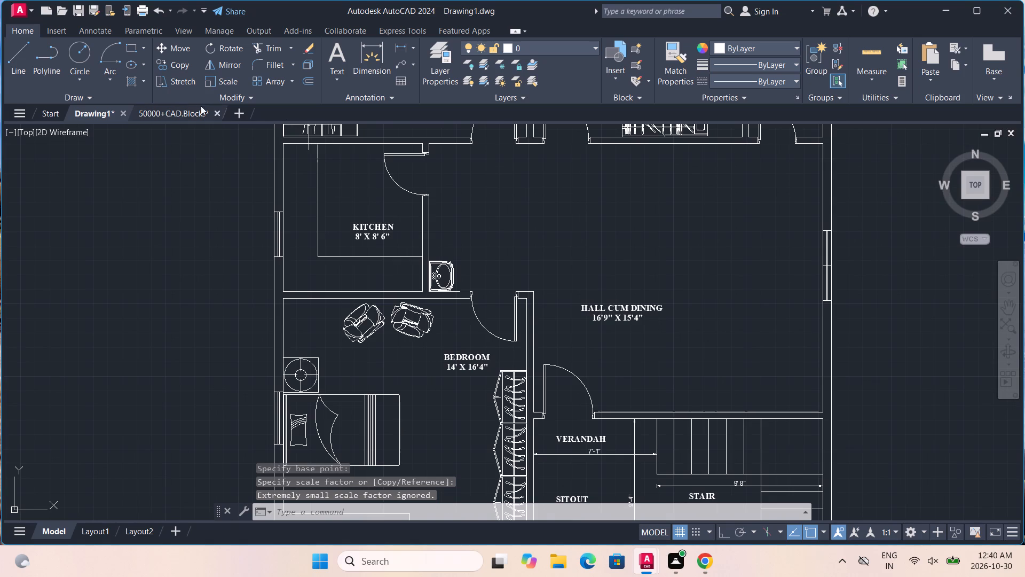
In the 50000+CAD.Blocks drawing, locate the plan blocks of dining tables with chairs.
{"action": "left_click", "coordinate": [185, 108]}
{"action": "scroll", "coordinate": [693, 299], "scroll_direction": "down", "scroll_amount": 5}
{"action": "scroll", "coordinate": [572, 255], "scroll_direction": "down", "scroll_amount": 5}
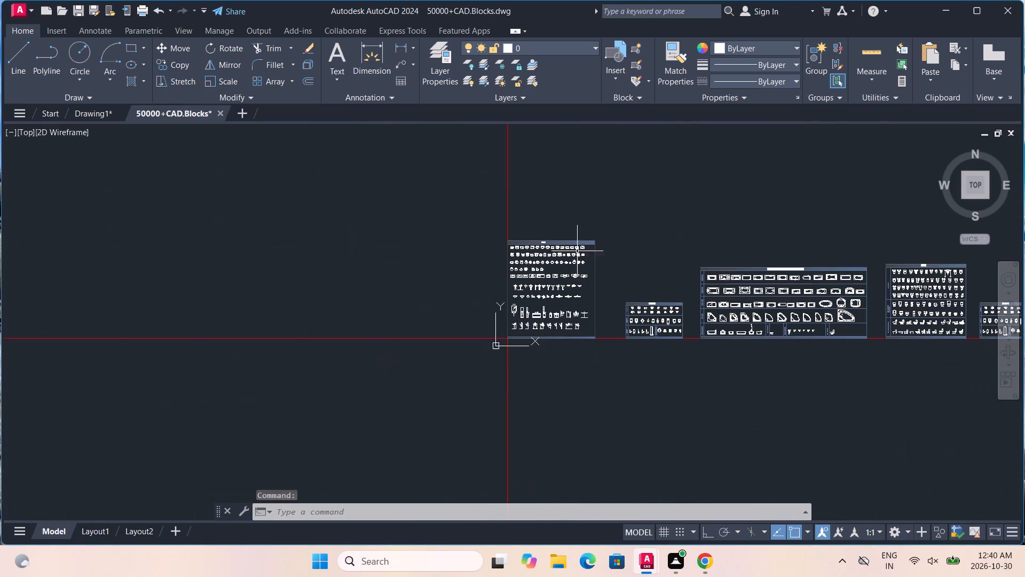
{"action": "middle_click_drag", "start_coordinate": [897, 310], "coordinate": [0, 278]}
{"action": "middle_click_drag", "start_coordinate": [838, 325], "coordinate": [10, 321]}
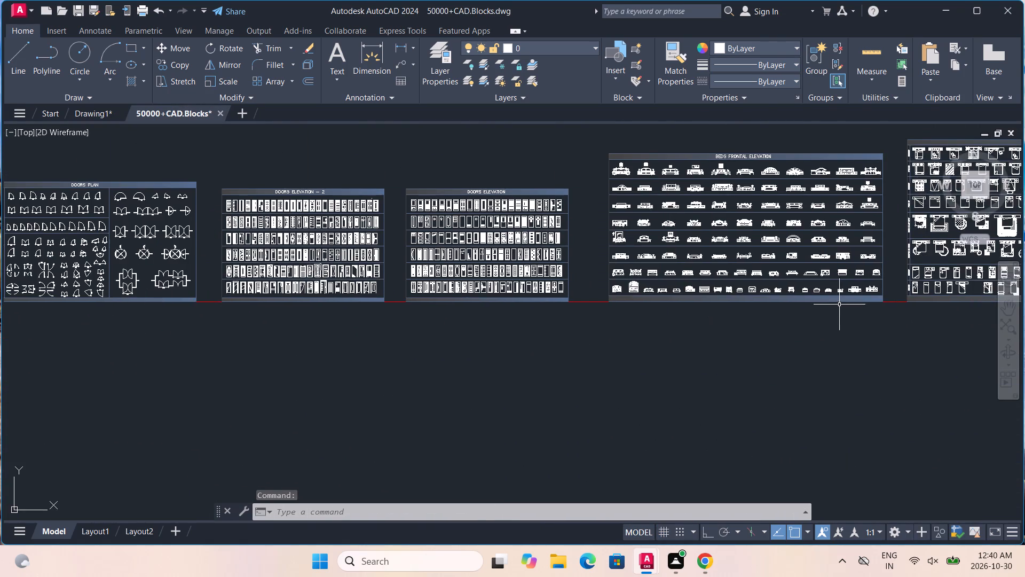
{"action": "middle_click_drag", "start_coordinate": [841, 303], "coordinate": [153, 337]}
{"action": "middle_click_drag", "start_coordinate": [814, 309], "coordinate": [517, 331]}
{"action": "scroll", "coordinate": [516, 332], "scroll_direction": "up", "scroll_amount": 2}
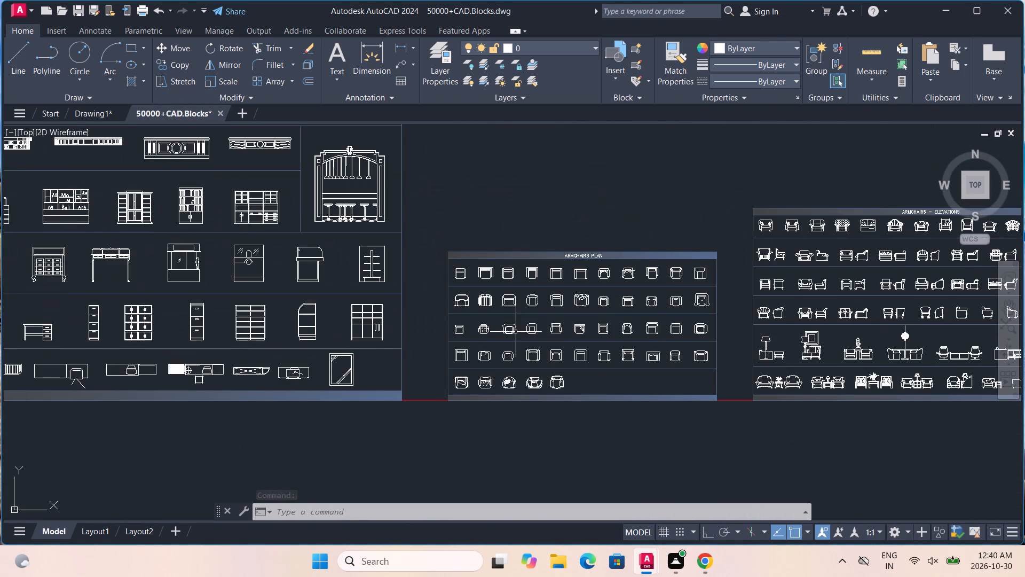
{"action": "scroll", "coordinate": [516, 332], "scroll_direction": "up", "scroll_amount": 1}
{"action": "middle_click_drag", "start_coordinate": [954, 340], "coordinate": [160, 303]}
{"action": "middle_click_drag", "start_coordinate": [882, 322], "coordinate": [266, 315]}
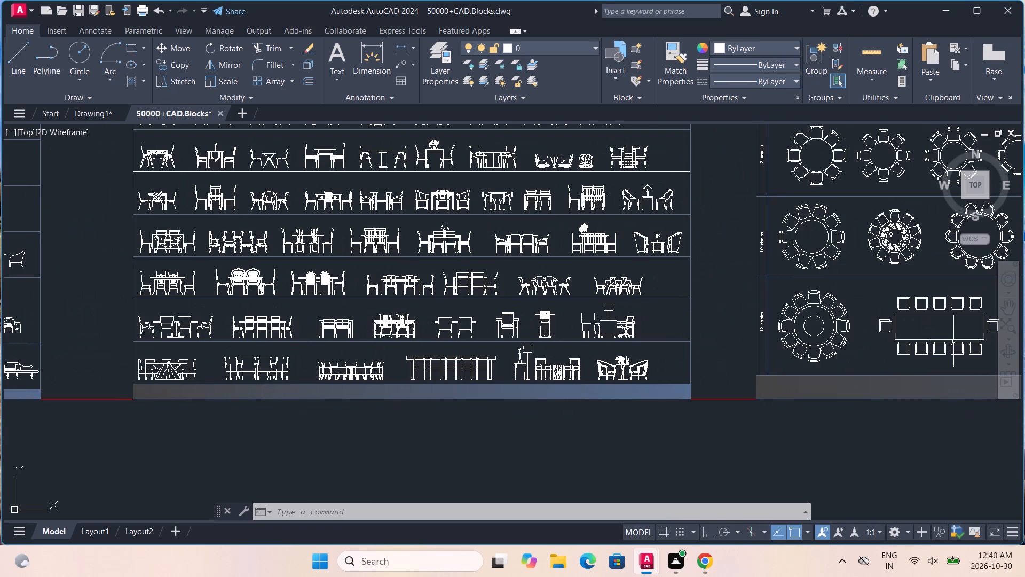
{"action": "middle_click_drag", "start_coordinate": [951, 341], "coordinate": [316, 322]}
{"action": "scroll", "coordinate": [503, 295], "scroll_direction": "down", "scroll_amount": 1}
{"action": "middle_click_drag", "start_coordinate": [503, 295], "coordinate": [502, 359]}
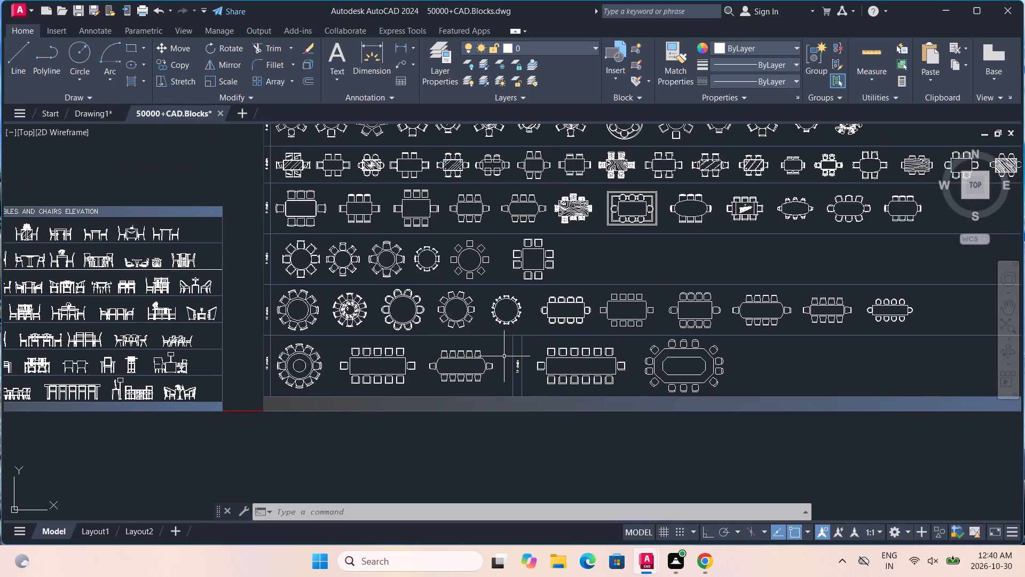
{"action": "middle_click_drag", "start_coordinate": [514, 301], "coordinate": [508, 406]}
Examine the plan blocks of round and rectangular dining tables in the 8-chair and 10-chair rows.
{"action": "scroll", "coordinate": [426, 264], "scroll_direction": "up", "scroll_amount": 2}
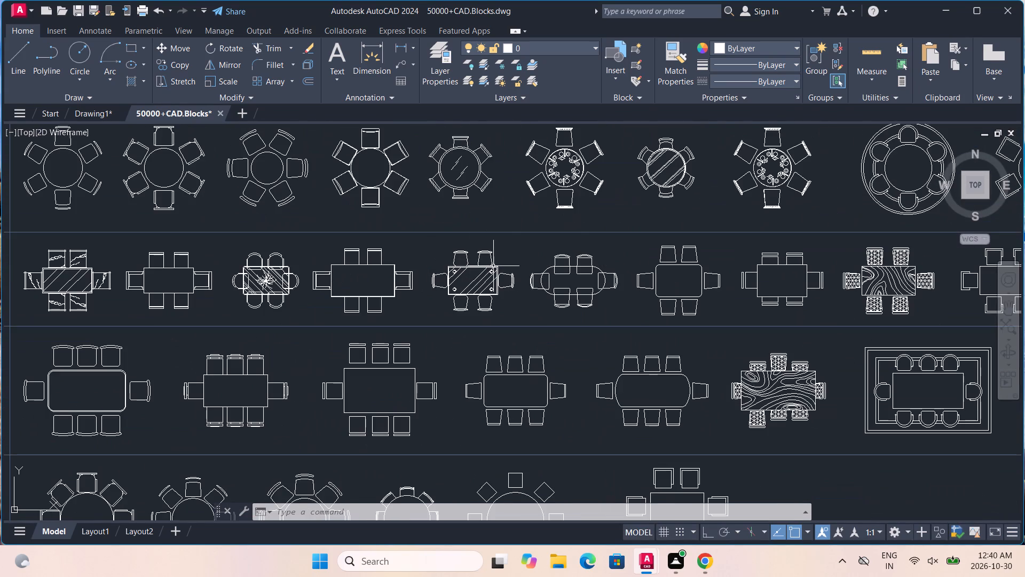
{"action": "scroll", "coordinate": [762, 269], "scroll_direction": "down", "scroll_amount": 1}
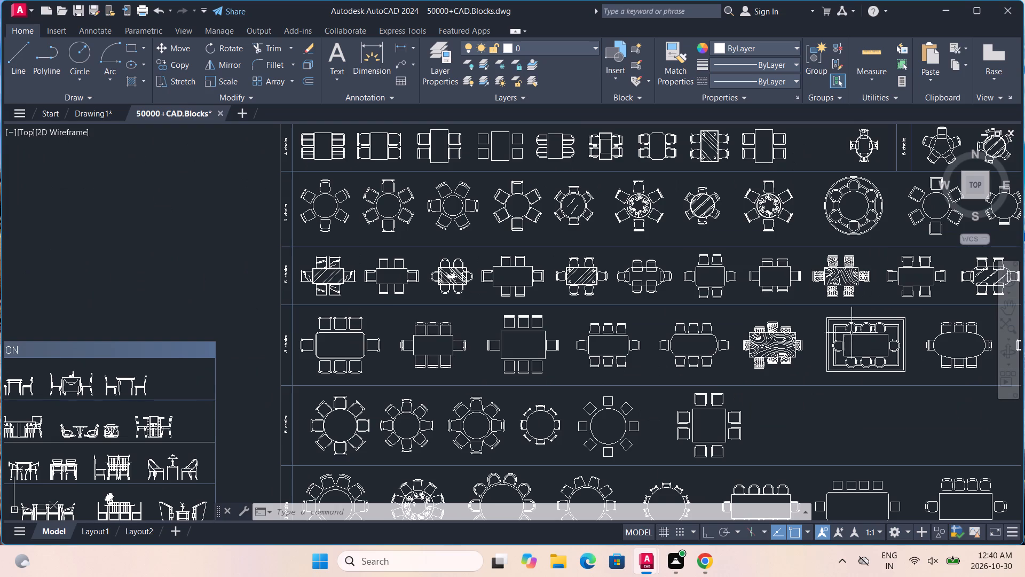
{"action": "middle_click_drag", "start_coordinate": [482, 413], "coordinate": [515, 292]}
{"action": "scroll", "coordinate": [422, 399], "scroll_direction": "up", "scroll_amount": 2}
{"action": "middle_click_drag", "start_coordinate": [423, 396], "coordinate": [424, 388]}
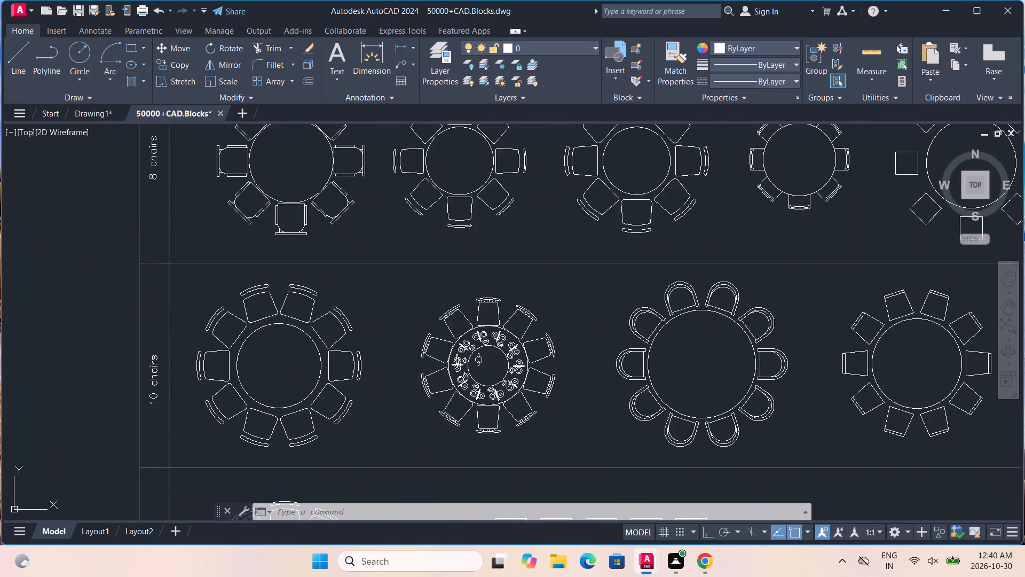
{"action": "middle_click_drag", "start_coordinate": [424, 388], "coordinate": [502, 229]}
{"action": "scroll", "coordinate": [537, 351], "scroll_direction": "down", "scroll_amount": 1}
{"action": "middle_click_drag", "start_coordinate": [735, 294], "coordinate": [161, 449]}
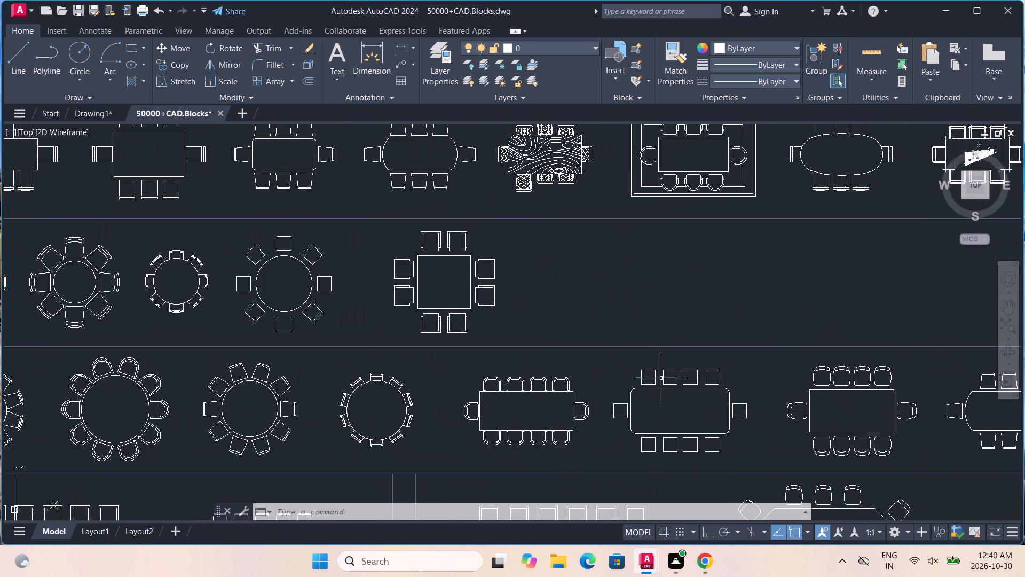
{"action": "middle_click_drag", "start_coordinate": [679, 376], "coordinate": [416, 339]}
{"action": "scroll", "coordinate": [420, 349], "scroll_direction": "down", "scroll_amount": 1}
{"action": "middle_click_drag", "start_coordinate": [673, 278], "coordinate": [629, 403]}
{"action": "scroll", "coordinate": [669, 308], "scroll_direction": "up", "scroll_amount": 1}
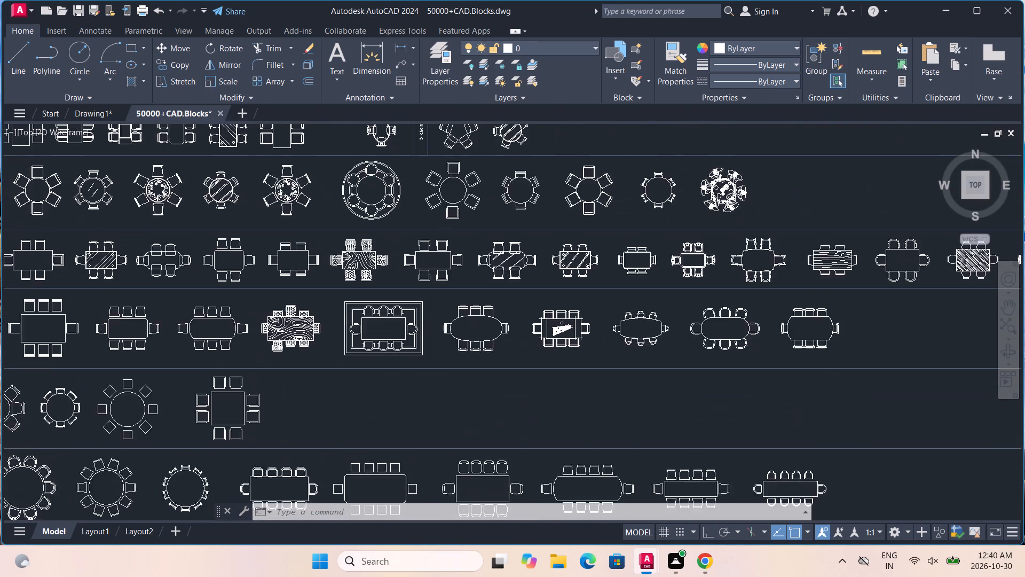
Compare the six-chair dining table blocks, rectangular and round, with the neighbouring four-, five- and eight-chair sets for use in the hall.
{"action": "scroll", "coordinate": [669, 307], "scroll_direction": "up", "scroll_amount": 1}
{"action": "middle_click_drag", "start_coordinate": [752, 239], "coordinate": [612, 333]}
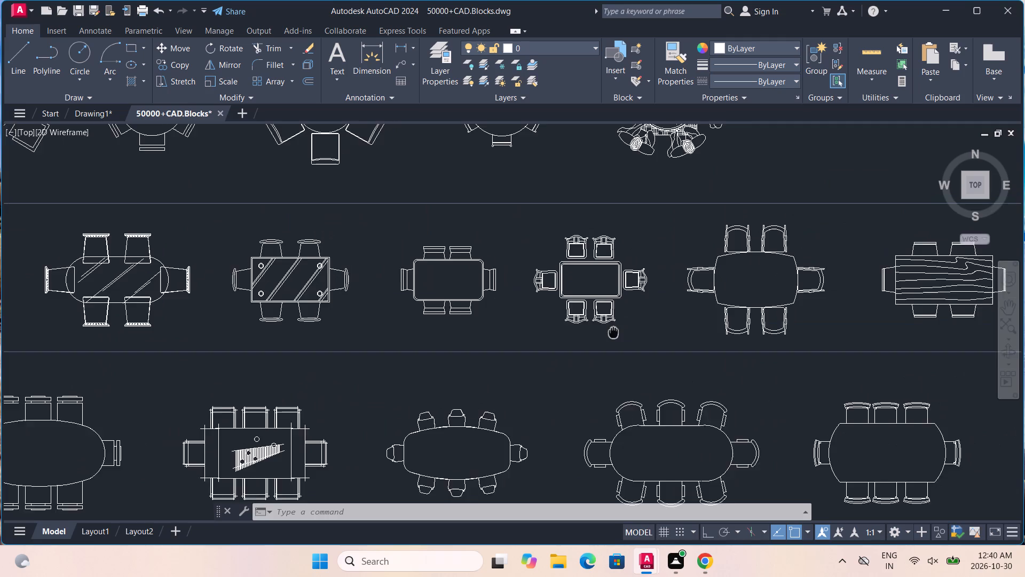
{"action": "middle_click_drag", "start_coordinate": [612, 333], "coordinate": [439, 328]}
{"action": "scroll", "coordinate": [699, 317], "scroll_direction": "down", "scroll_amount": 2}
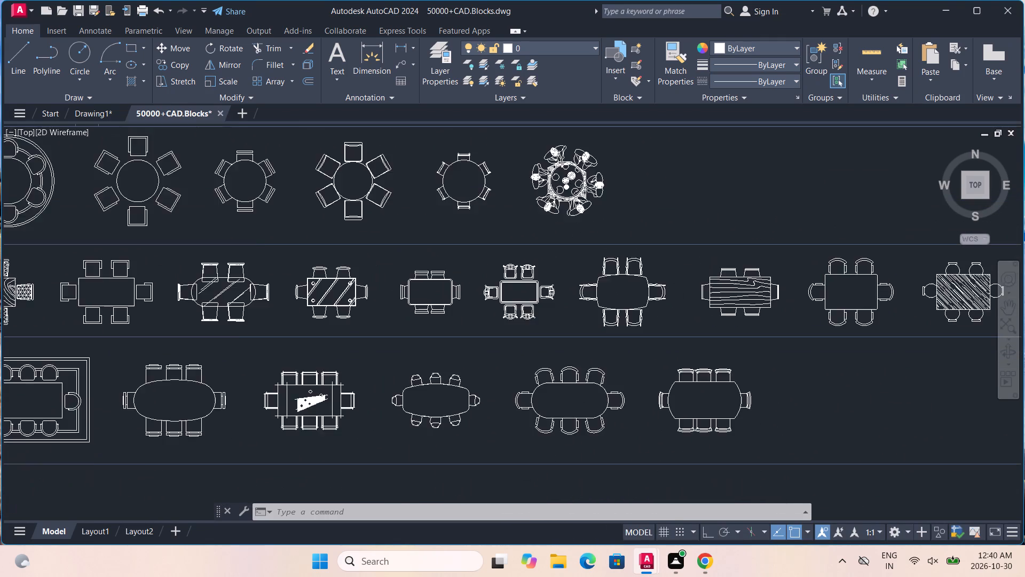
{"action": "scroll", "coordinate": [431, 233], "scroll_direction": "up", "scroll_amount": 2}
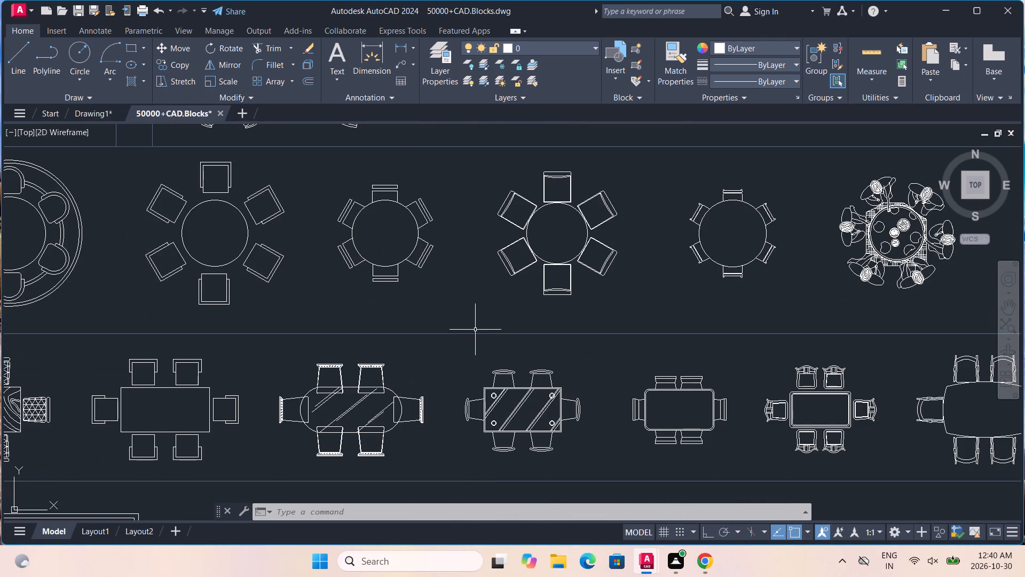
{"action": "middle_click_drag", "start_coordinate": [475, 330], "coordinate": [499, 270]}
{"action": "scroll", "coordinate": [501, 269], "scroll_direction": "down", "scroll_amount": 2}
{"action": "scroll", "coordinate": [241, 311], "scroll_direction": "up", "scroll_amount": 2}
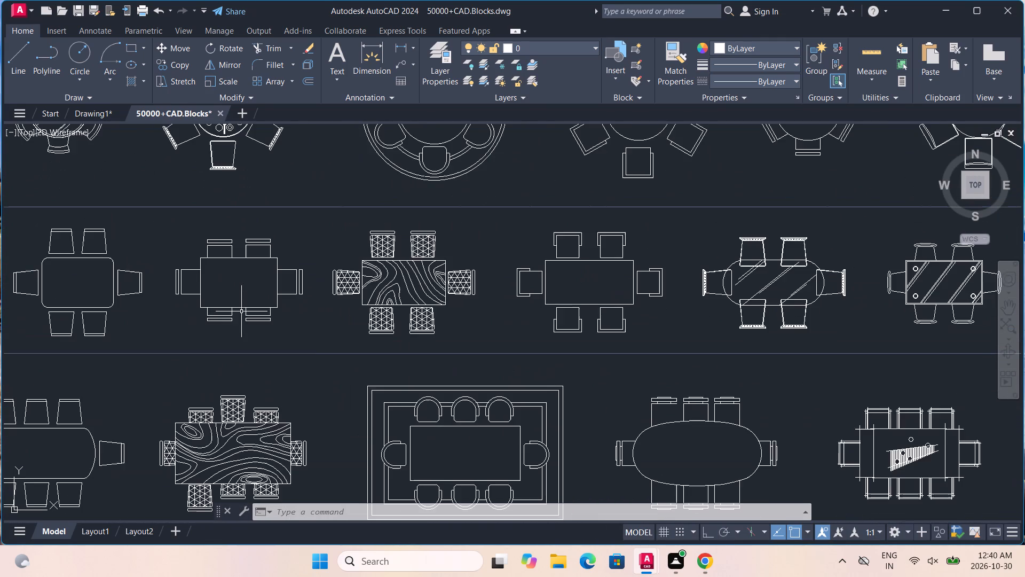
{"action": "middle_click_drag", "start_coordinate": [257, 397], "coordinate": [321, 265]}
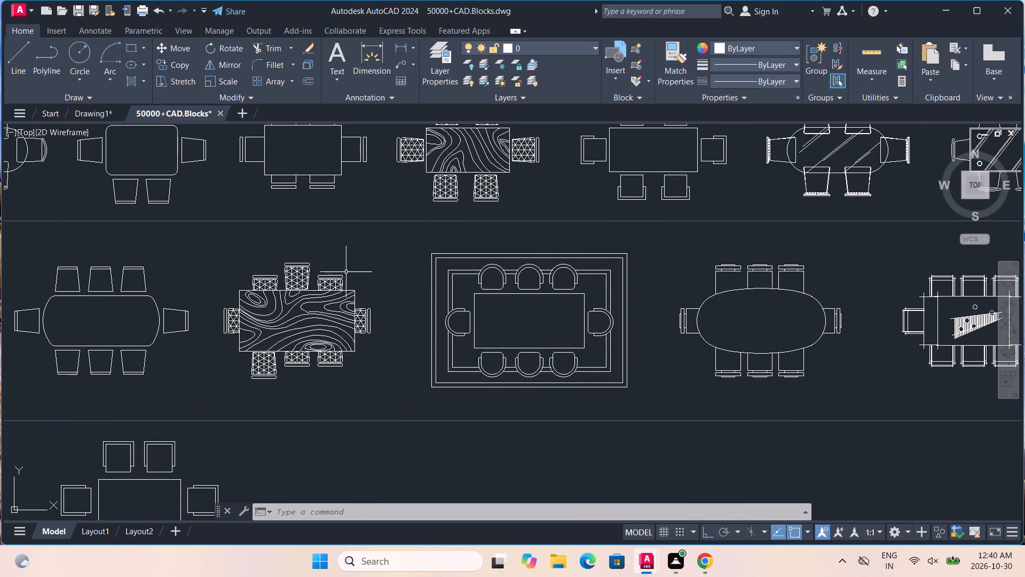
{"action": "scroll", "coordinate": [356, 289], "scroll_direction": "down", "scroll_amount": 2}
{"action": "middle_click_drag", "start_coordinate": [360, 276], "coordinate": [362, 278]}
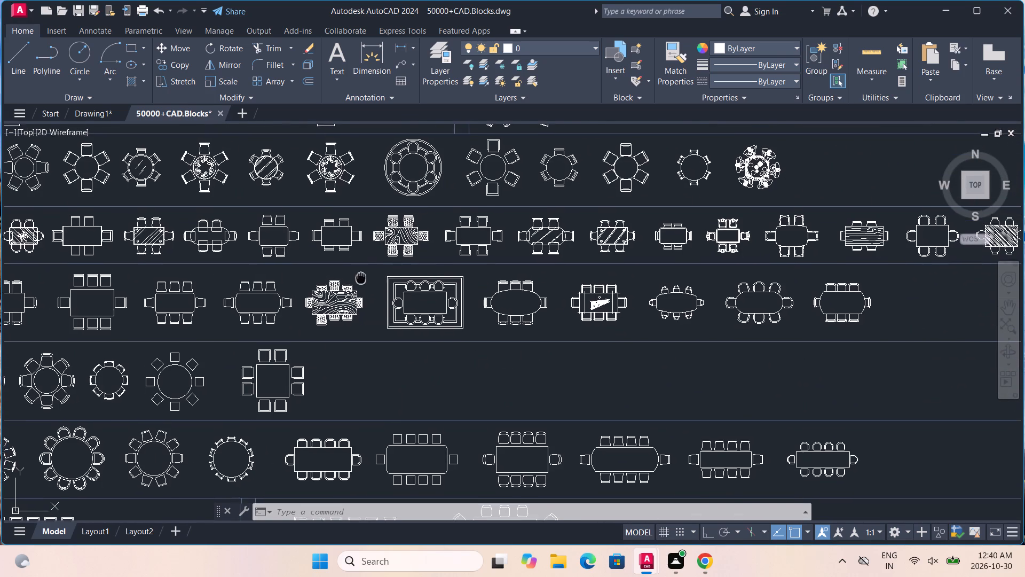
{"action": "middle_click_drag", "start_coordinate": [362, 278], "coordinate": [460, 411]}
{"action": "scroll", "coordinate": [272, 303], "scroll_direction": "up", "scroll_amount": 2}
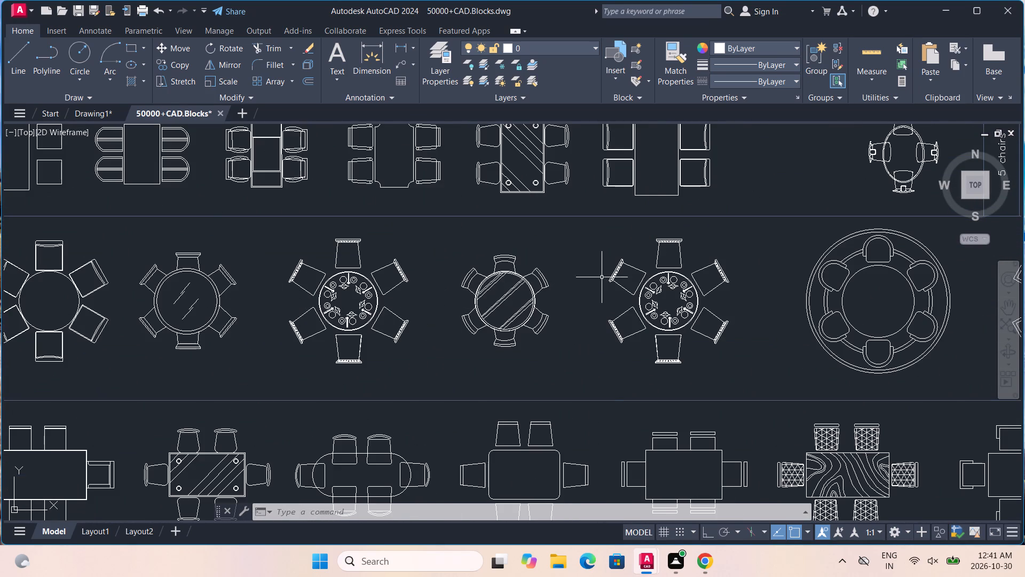
{"action": "scroll", "coordinate": [602, 277], "scroll_direction": "down", "scroll_amount": 1}
{"action": "middle_click_drag", "start_coordinate": [607, 272], "coordinate": [573, 358]}
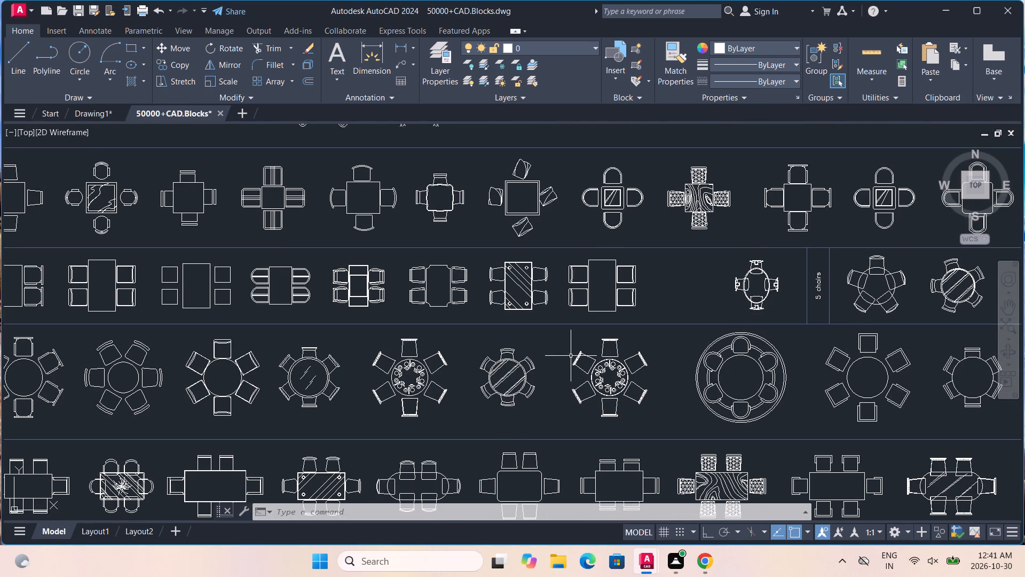
{"action": "scroll", "coordinate": [337, 275], "scroll_direction": "down", "scroll_amount": 1}
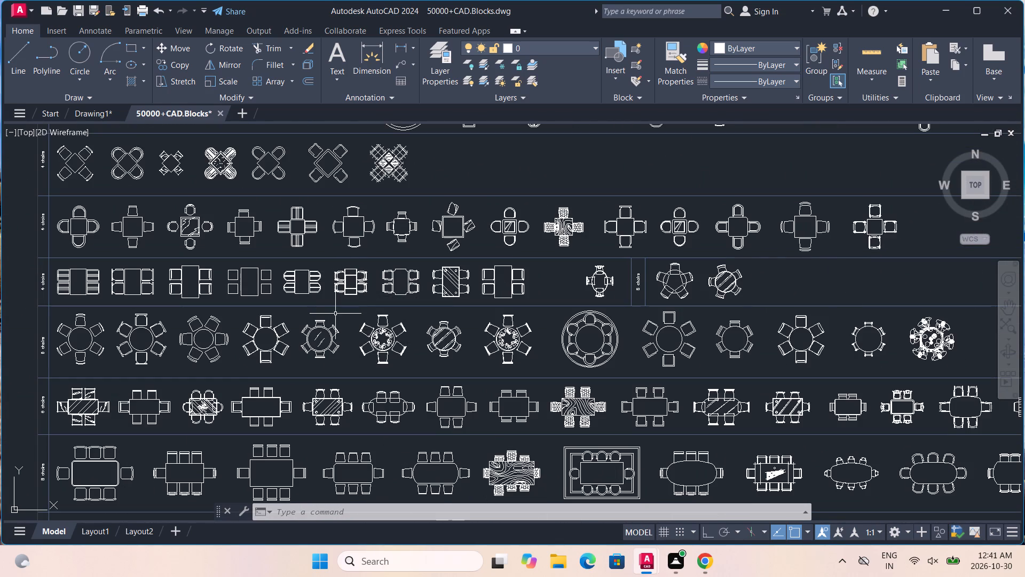
{"action": "scroll", "coordinate": [384, 335], "scroll_direction": "up", "scroll_amount": 2}
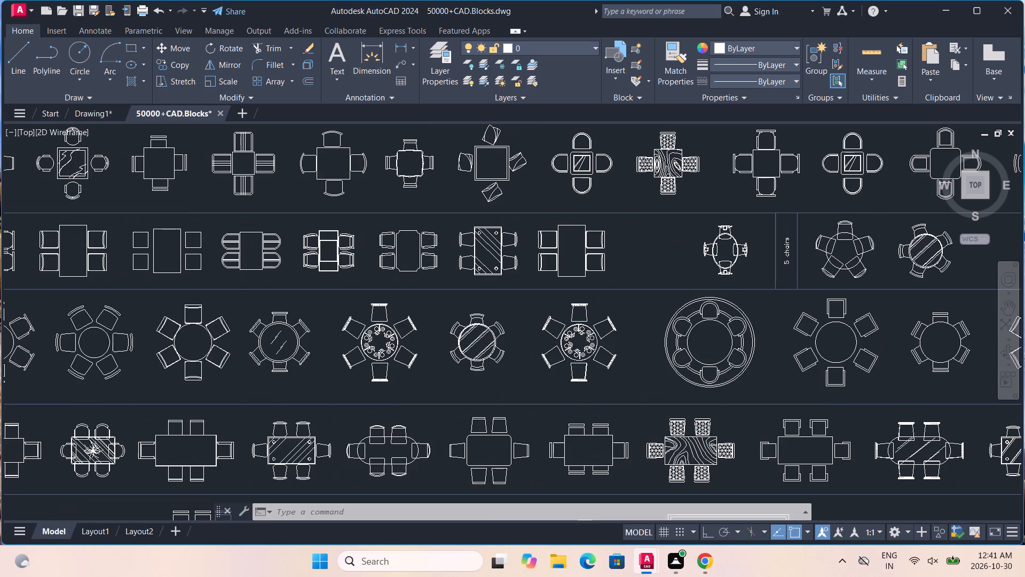
{"action": "middle_click_drag", "start_coordinate": [425, 377], "coordinate": [421, 244]}
{"action": "scroll", "coordinate": [498, 293], "scroll_direction": "down", "scroll_amount": 2}
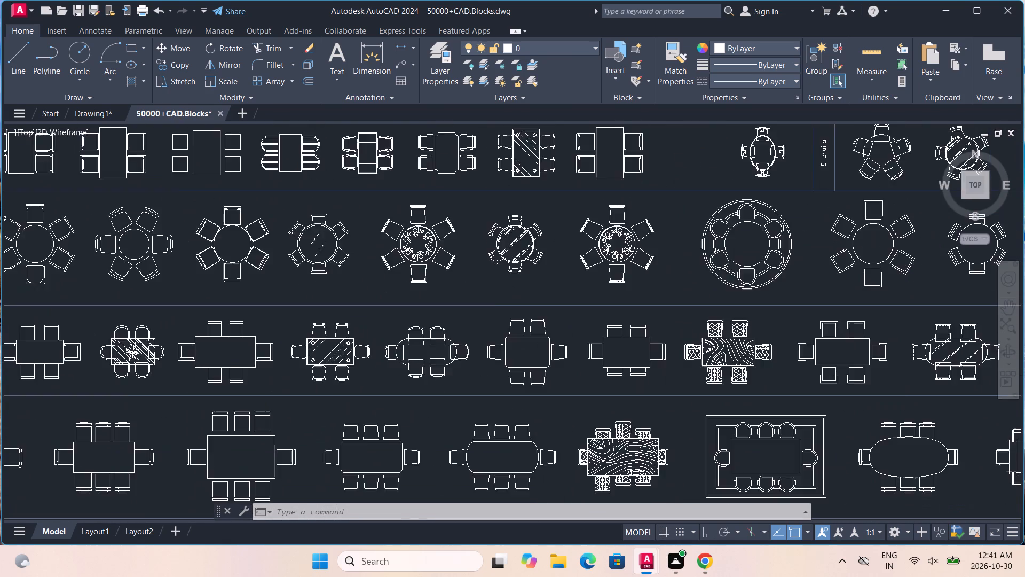
{"action": "middle_click_drag", "start_coordinate": [437, 401], "coordinate": [450, 254]}
{"action": "scroll", "coordinate": [312, 330], "scroll_direction": "up", "scroll_amount": 3}
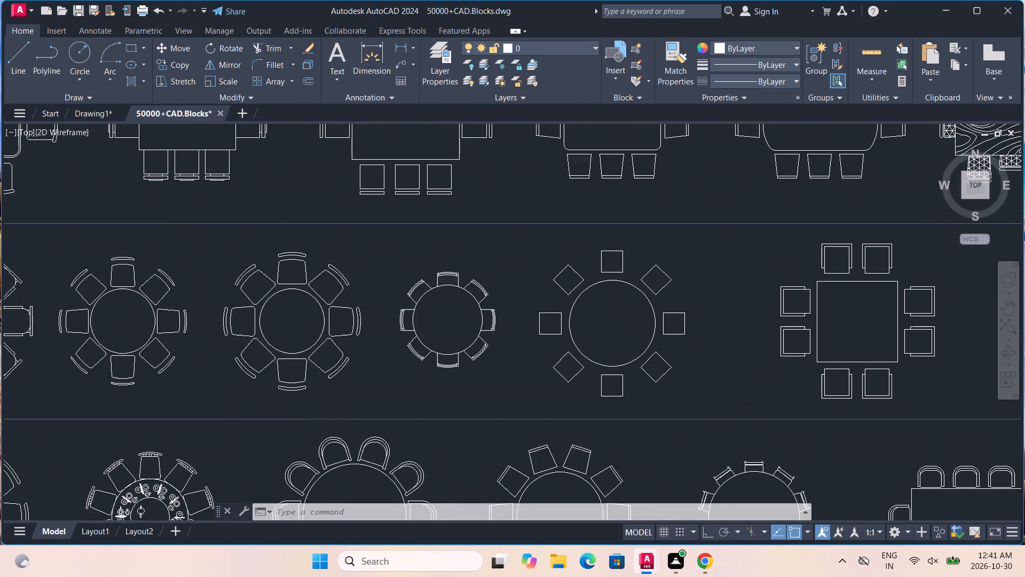
{"action": "scroll", "coordinate": [312, 330], "scroll_direction": "down", "scroll_amount": 2}
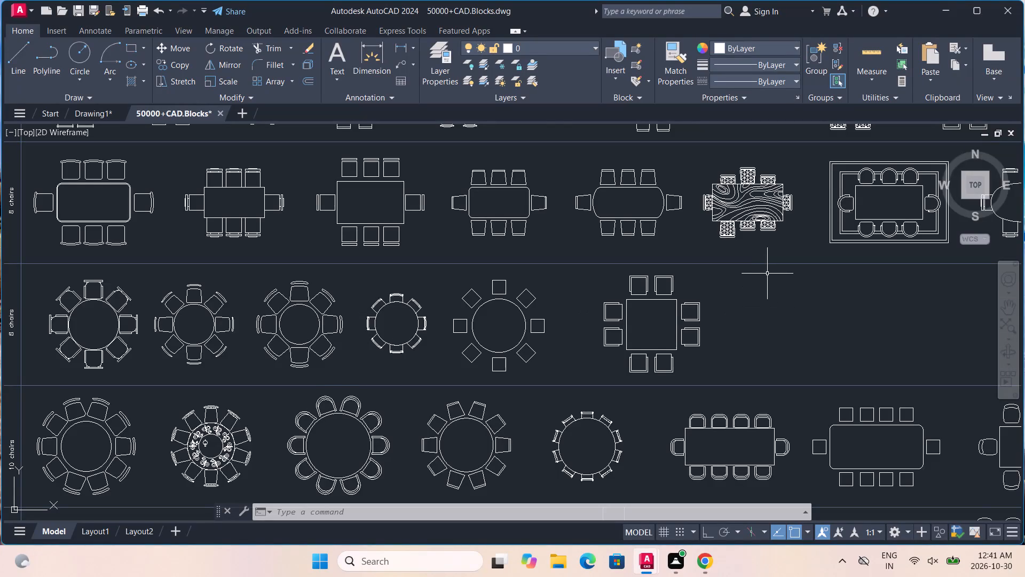
{"action": "middle_click_drag", "start_coordinate": [767, 272], "coordinate": [330, 383]}
{"action": "middle_click_drag", "start_coordinate": [694, 311], "coordinate": [584, 347]}
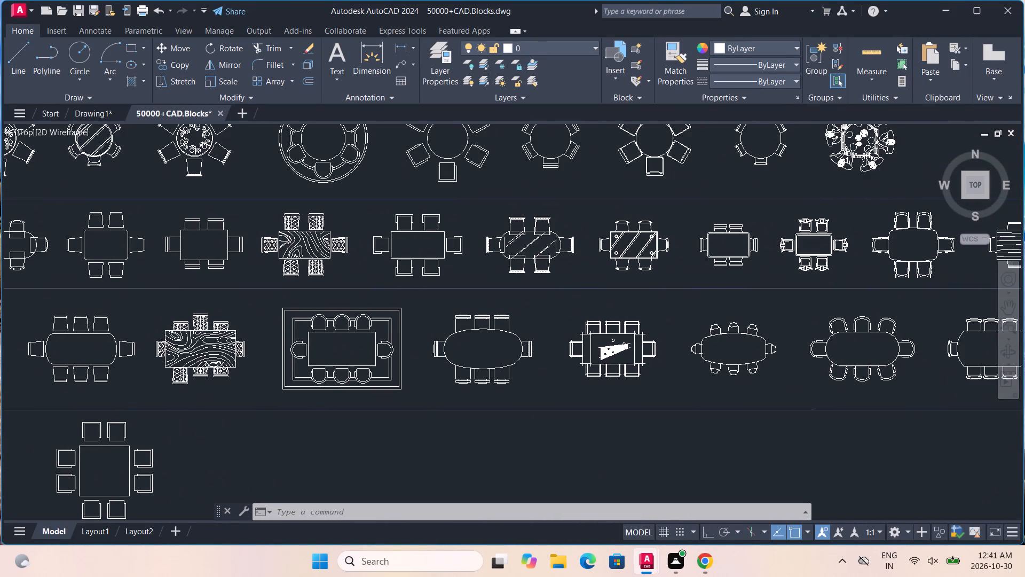
{"action": "scroll", "coordinate": [651, 349], "scroll_direction": "up", "scroll_amount": 2}
{"action": "scroll", "coordinate": [651, 347], "scroll_direction": "down", "scroll_amount": 1}
{"action": "middle_click_drag", "start_coordinate": [759, 286], "coordinate": [585, 353]}
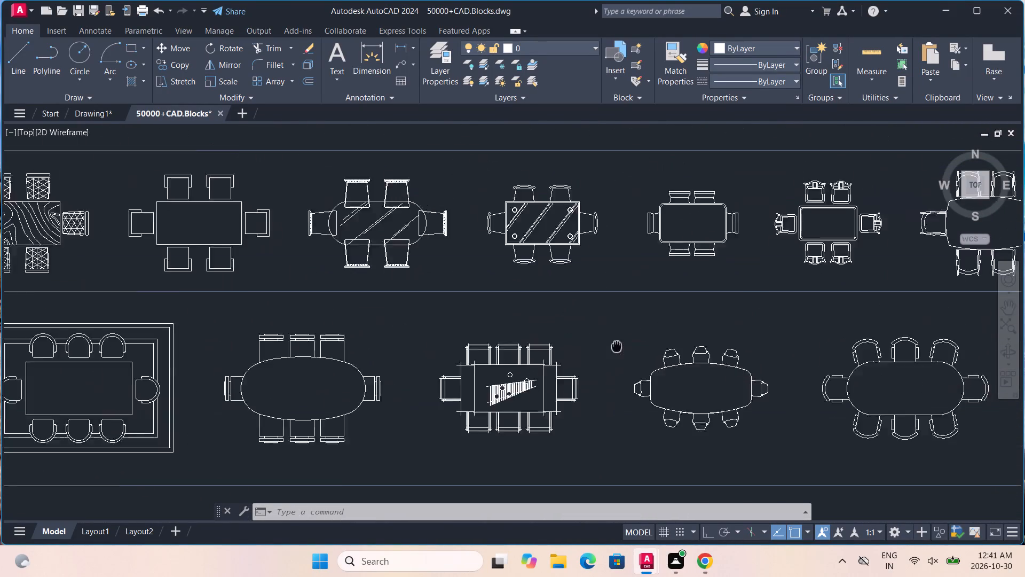
{"action": "middle_click_drag", "start_coordinate": [585, 353], "coordinate": [508, 385]}
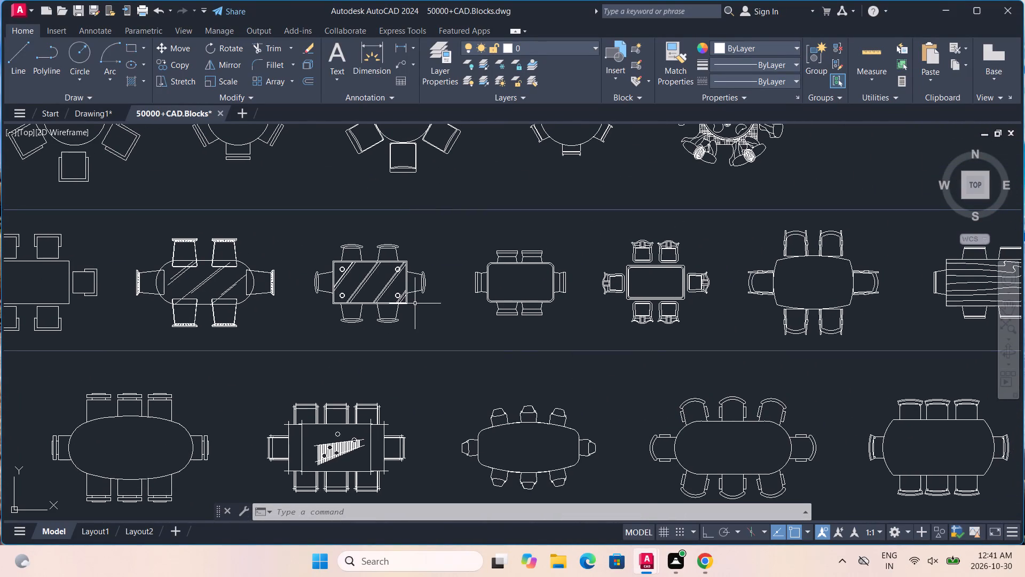
{"action": "middle_click_drag", "start_coordinate": [642, 284], "coordinate": [485, 313]}
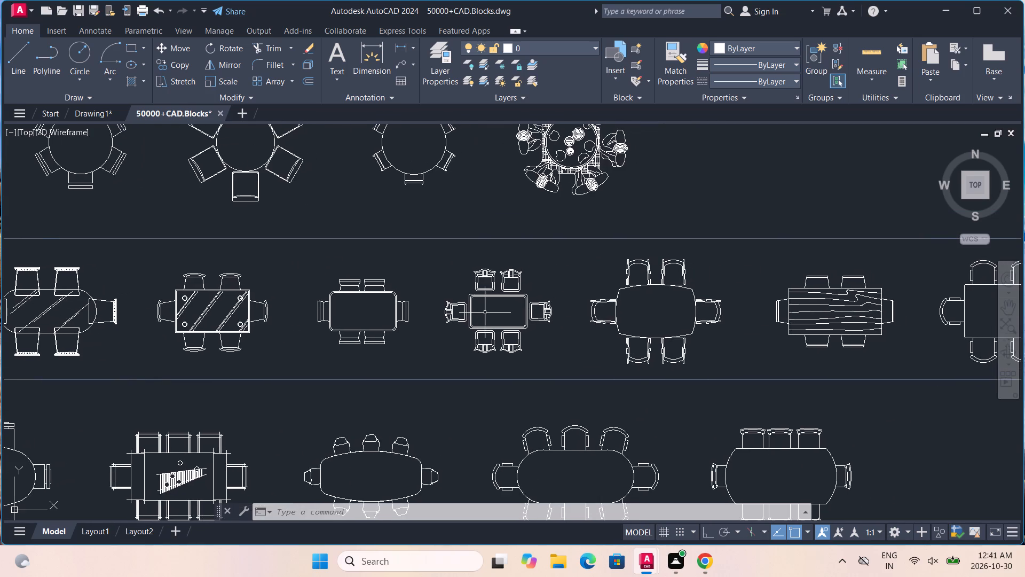
{"action": "scroll", "coordinate": [485, 313], "scroll_direction": "down", "scroll_amount": 1}
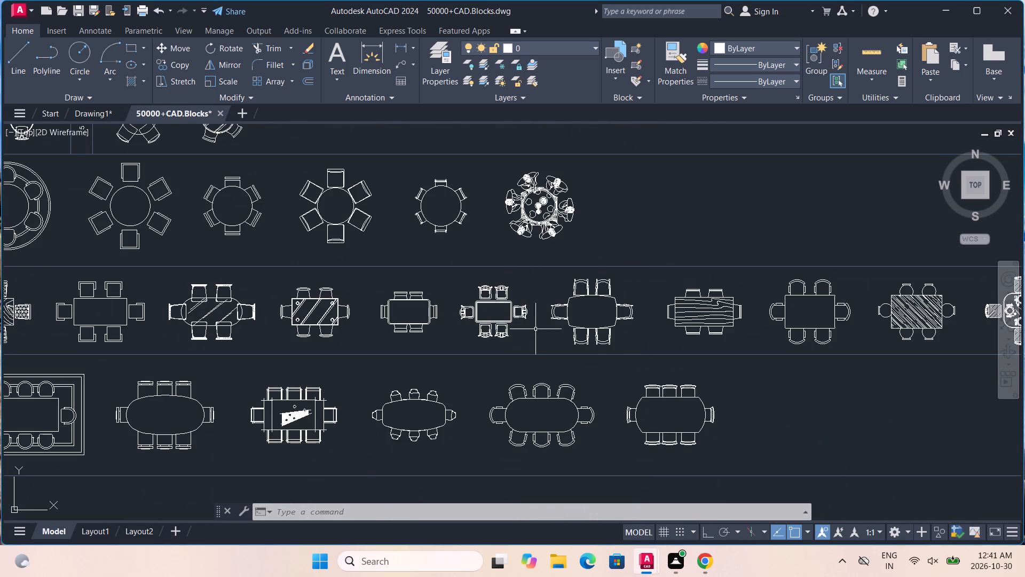
{"action": "scroll", "coordinate": [531, 278], "scroll_direction": "up", "scroll_amount": 2}
{"action": "middle_click_drag", "start_coordinate": [537, 253], "coordinate": [541, 401]}
{"action": "middle_click_drag", "start_coordinate": [543, 299], "coordinate": [527, 344]}
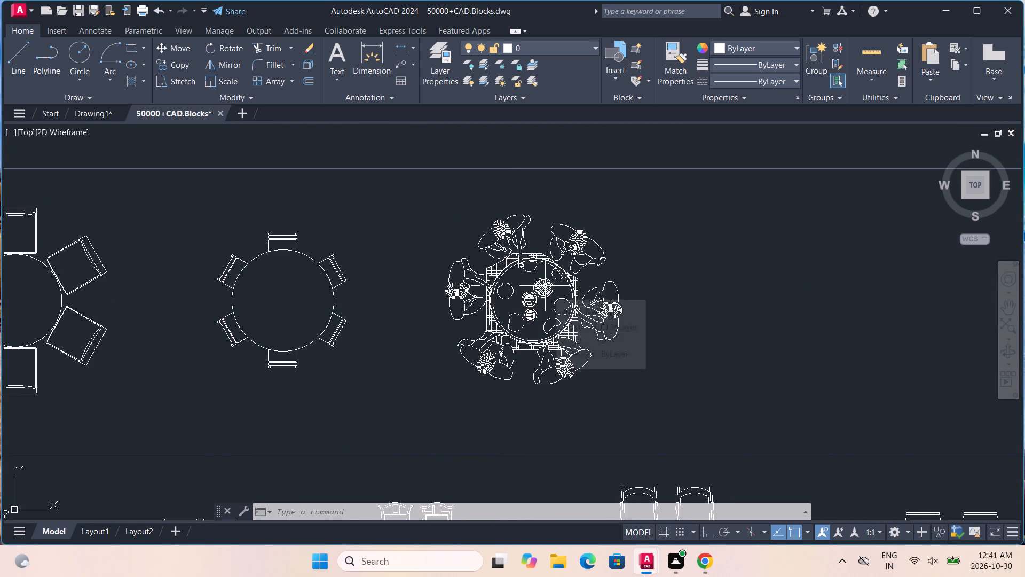
{"action": "scroll", "coordinate": [545, 286], "scroll_direction": "down", "scroll_amount": 3}
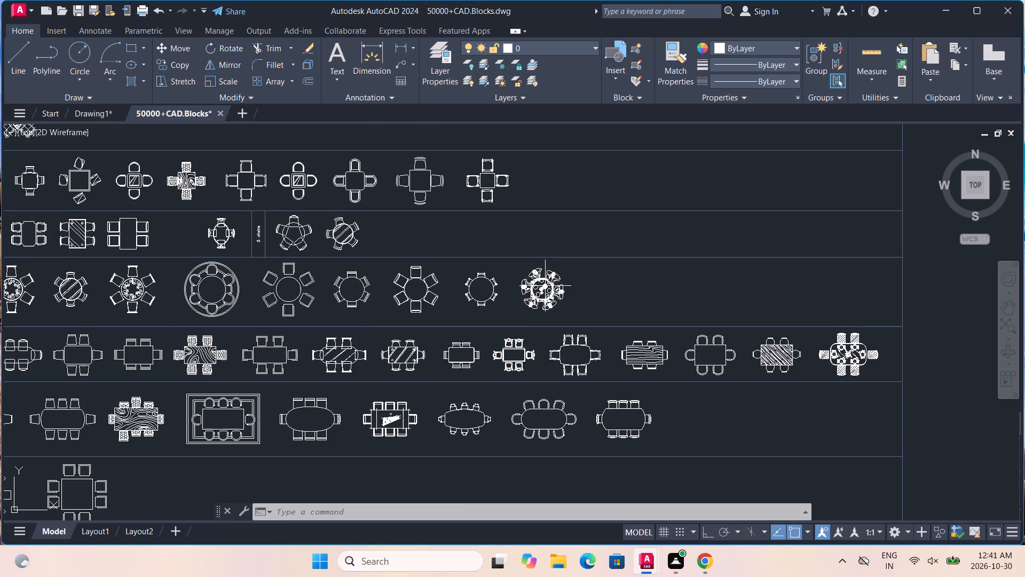
{"action": "scroll", "coordinate": [301, 272], "scroll_direction": "up", "scroll_amount": 2}
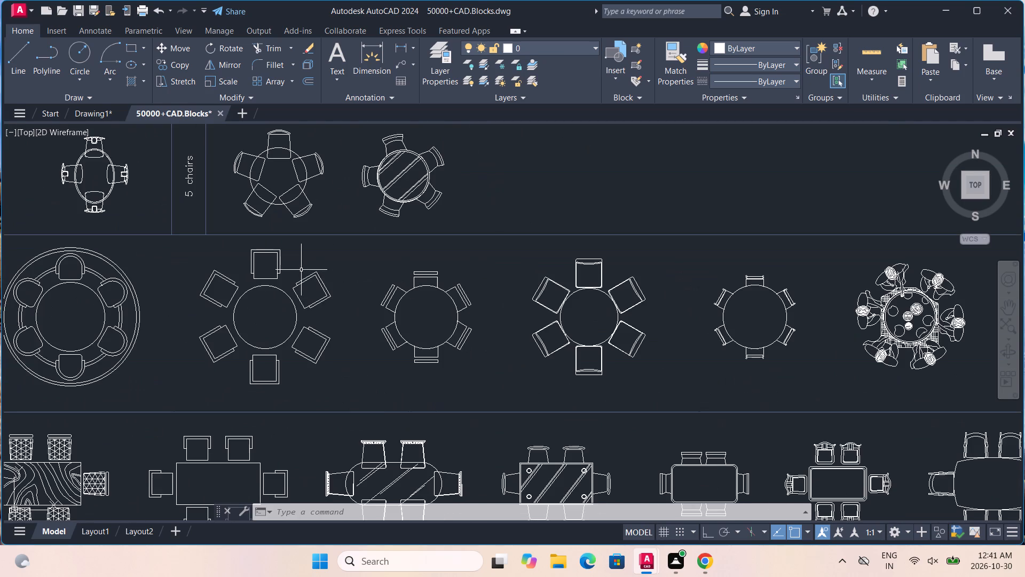
{"action": "scroll", "coordinate": [312, 283], "scroll_direction": "down", "scroll_amount": 2}
Examine the larger dining table plan blocks, especially the round sets in the 8-chair and 10-chair rows.
{"action": "middle_click_drag", "start_coordinate": [298, 381], "coordinate": [476, 143]}
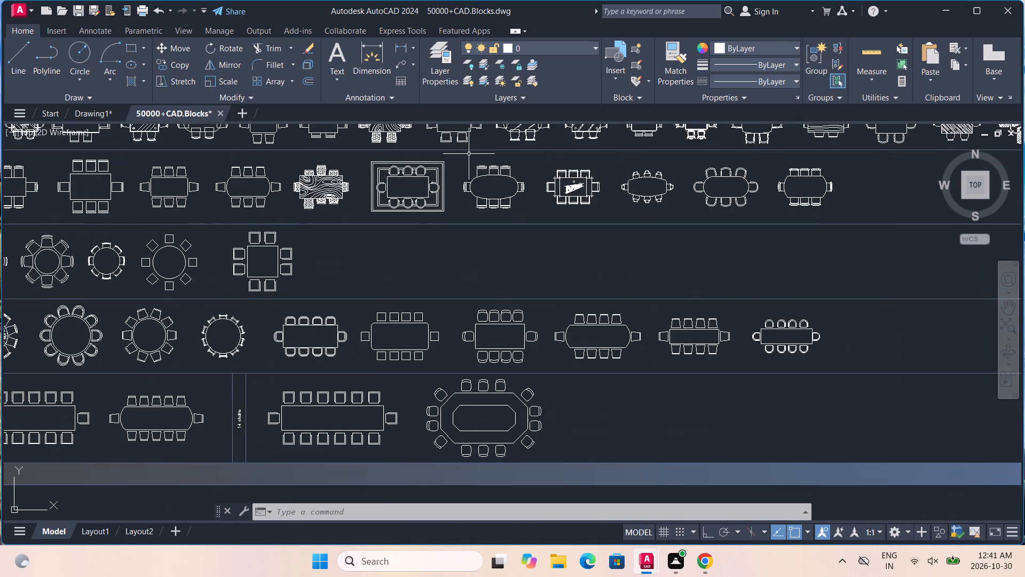
{"action": "middle_click_drag", "start_coordinate": [368, 366], "coordinate": [456, 292]}
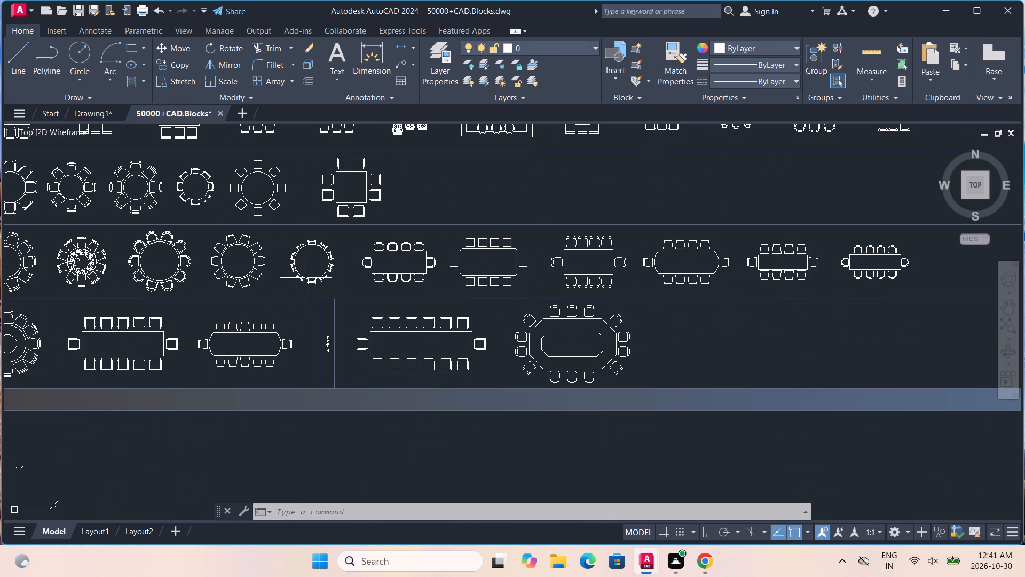
{"action": "middle_click_drag", "start_coordinate": [283, 285], "coordinate": [609, 434]}
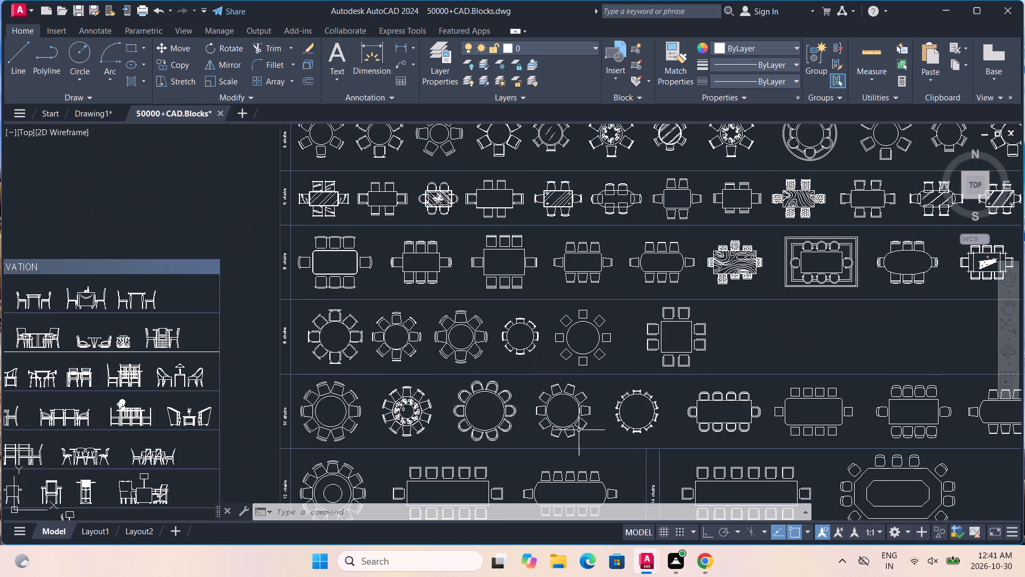
{"action": "scroll", "coordinate": [401, 432], "scroll_direction": "up", "scroll_amount": 3}
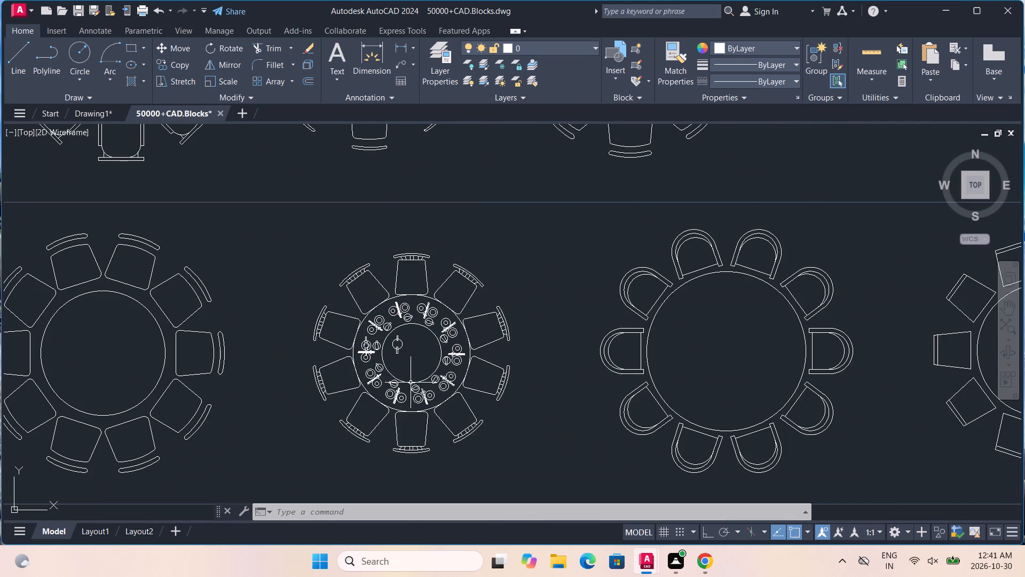
{"action": "scroll", "coordinate": [424, 338], "scroll_direction": "down", "scroll_amount": 2}
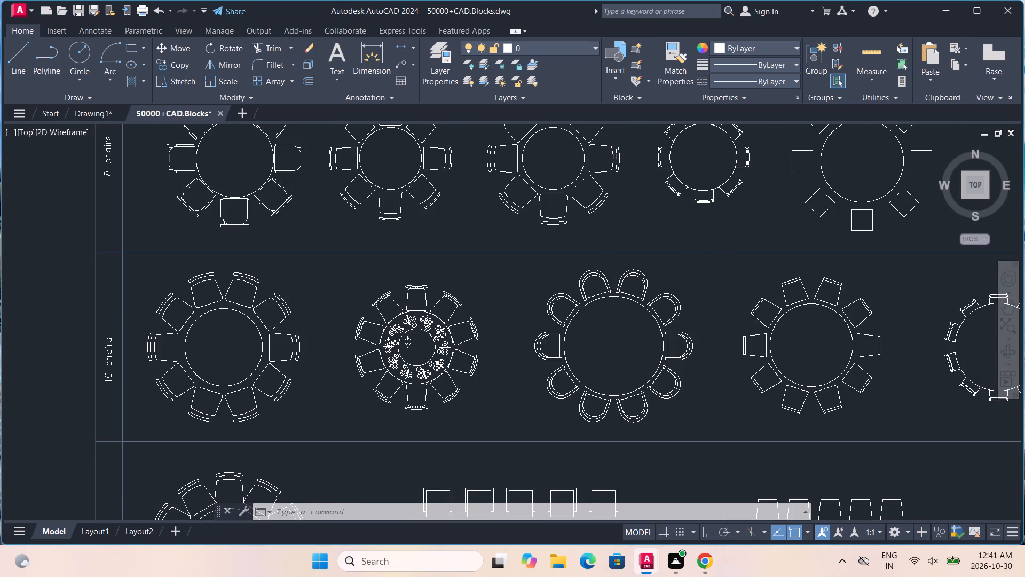
{"action": "scroll", "coordinate": [492, 250], "scroll_direction": "up", "scroll_amount": 1}
{"action": "scroll", "coordinate": [492, 250], "scroll_direction": "down", "scroll_amount": 1}
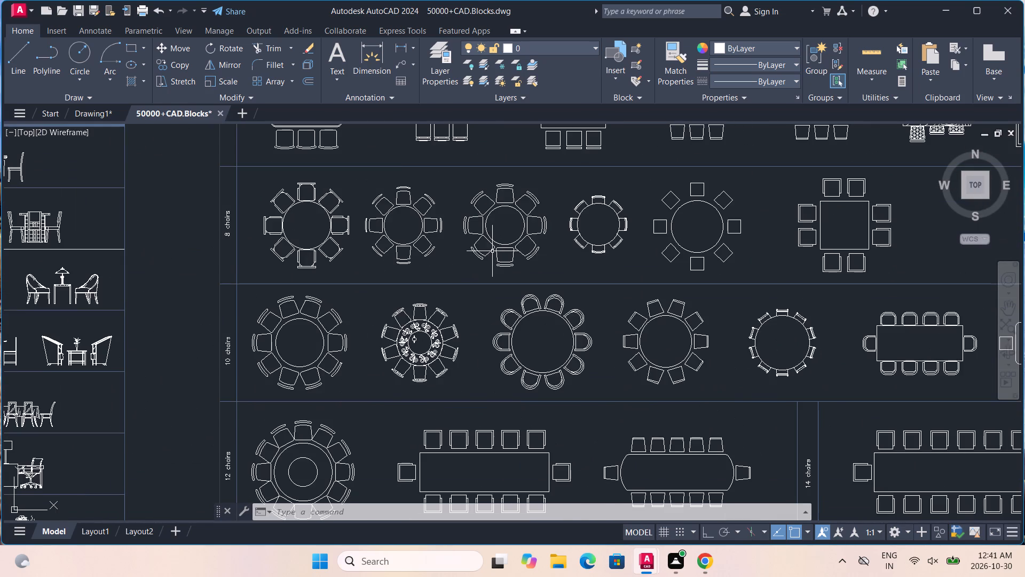
{"action": "scroll", "coordinate": [493, 251], "scroll_direction": "down", "scroll_amount": 1}
{"action": "scroll", "coordinate": [494, 251], "scroll_direction": "up", "scroll_amount": 1}
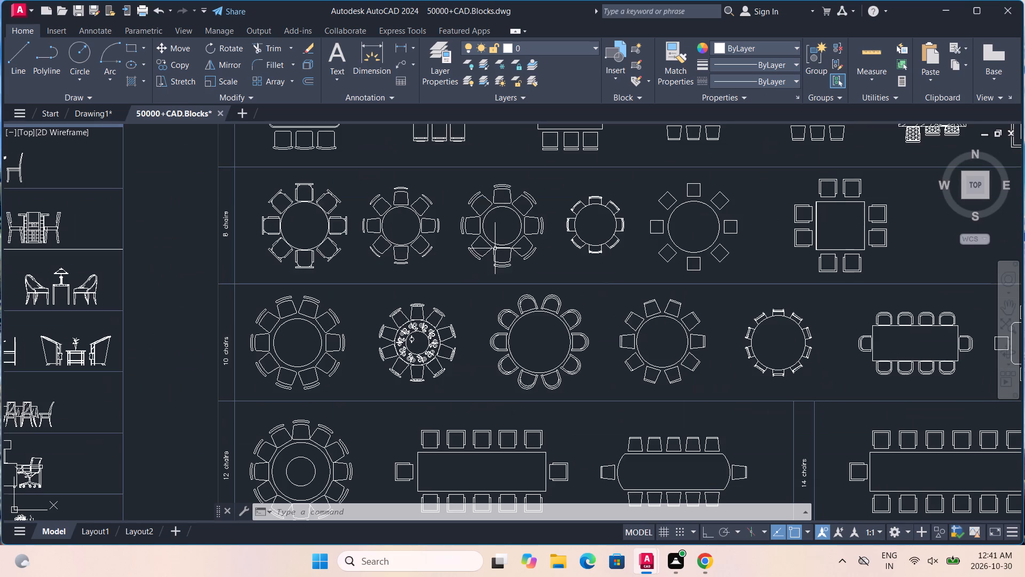
Compare the 12-chair sets with the rectangular eight-chair and six-chair dining table blocks as options for the hall.
{"action": "middle_click_drag", "start_coordinate": [406, 385], "coordinate": [460, 221]}
{"action": "scroll", "coordinate": [392, 284], "scroll_direction": "up", "scroll_amount": 1}
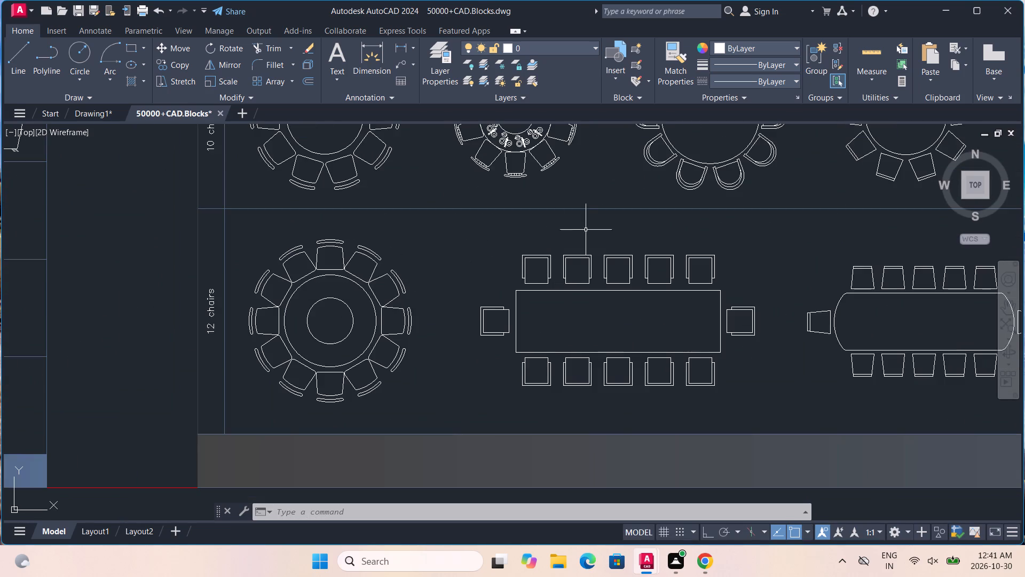
{"action": "middle_click_drag", "start_coordinate": [588, 243], "coordinate": [432, 400]}
{"action": "scroll", "coordinate": [529, 279], "scroll_direction": "down", "scroll_amount": 1}
{"action": "middle_click_drag", "start_coordinate": [624, 202], "coordinate": [391, 387]}
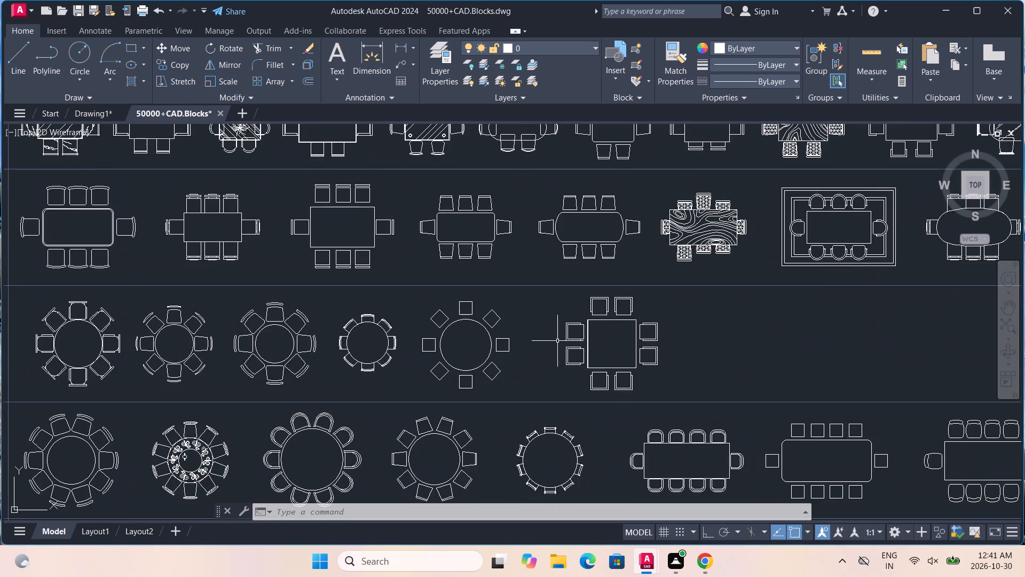
{"action": "middle_click_drag", "start_coordinate": [634, 336], "coordinate": [418, 376]}
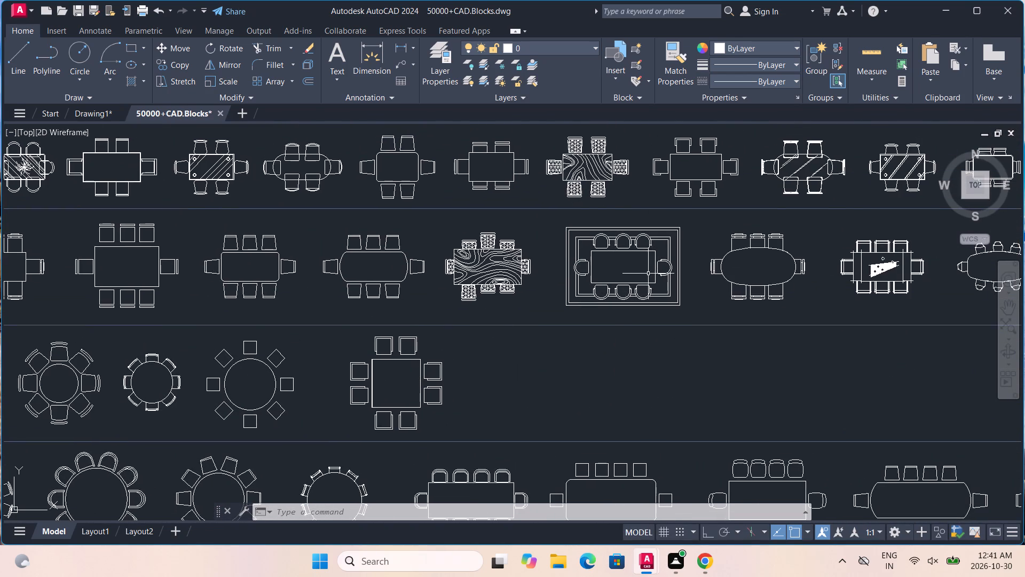
{"action": "scroll", "coordinate": [648, 275], "scroll_direction": "up", "scroll_amount": 2}
{"action": "scroll", "coordinate": [686, 185], "scroll_direction": "down", "scroll_amount": 1}
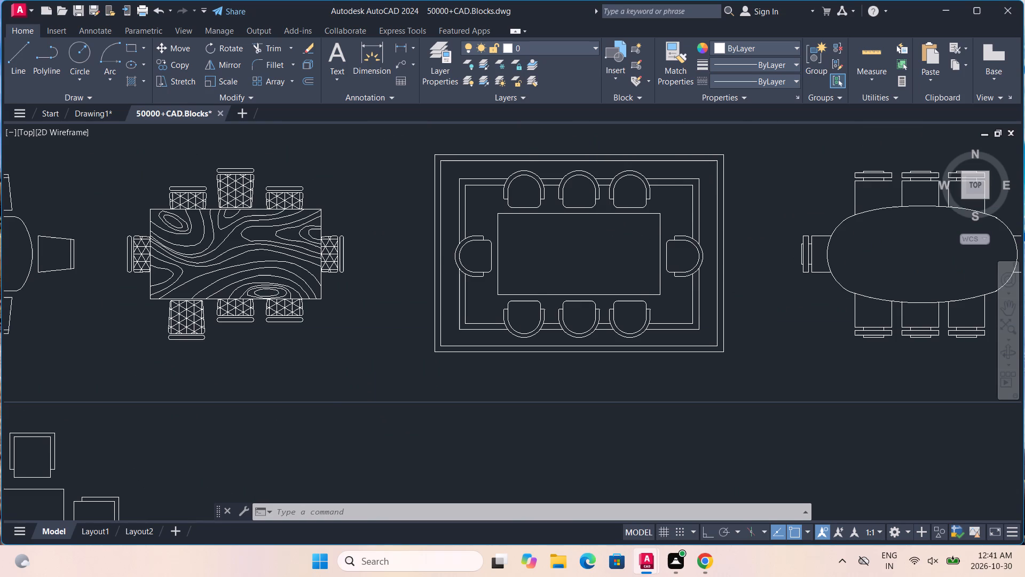
{"action": "scroll", "coordinate": [686, 184], "scroll_direction": "down", "scroll_amount": 1}
{"action": "middle_click_drag", "start_coordinate": [700, 227], "coordinate": [508, 372]}
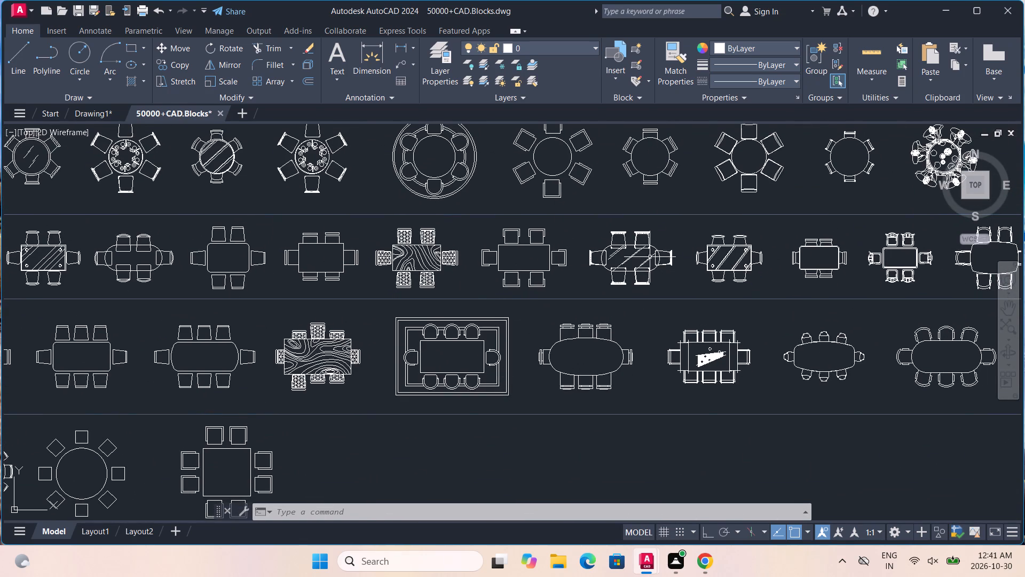
{"action": "scroll", "coordinate": [663, 254], "scroll_direction": "up", "scroll_amount": 2}
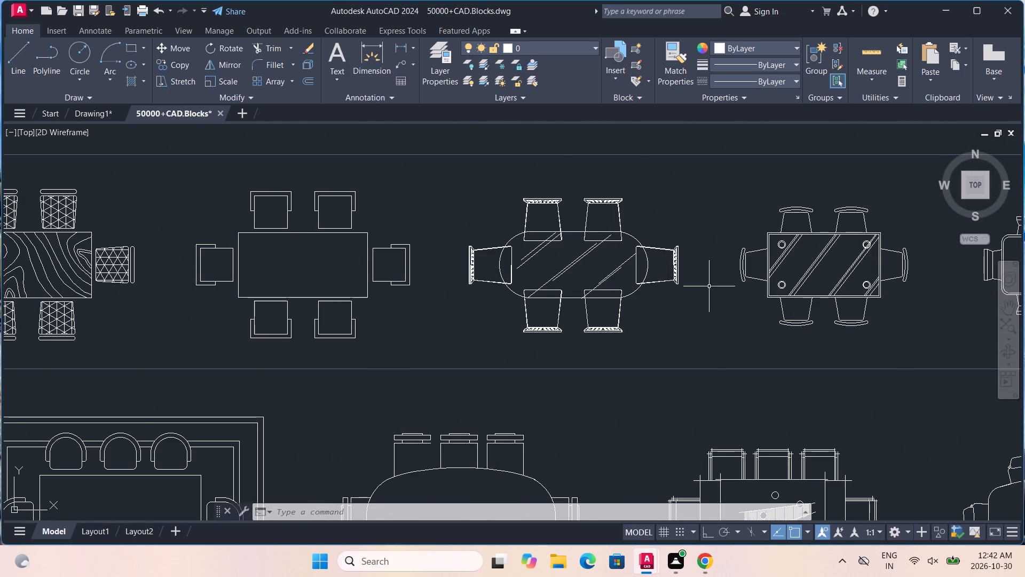
{"action": "scroll", "coordinate": [709, 286], "scroll_direction": "down", "scroll_amount": 1}
{"action": "middle_click_drag", "start_coordinate": [740, 255], "coordinate": [561, 389]}
{"action": "scroll", "coordinate": [653, 311], "scroll_direction": "down", "scroll_amount": 1}
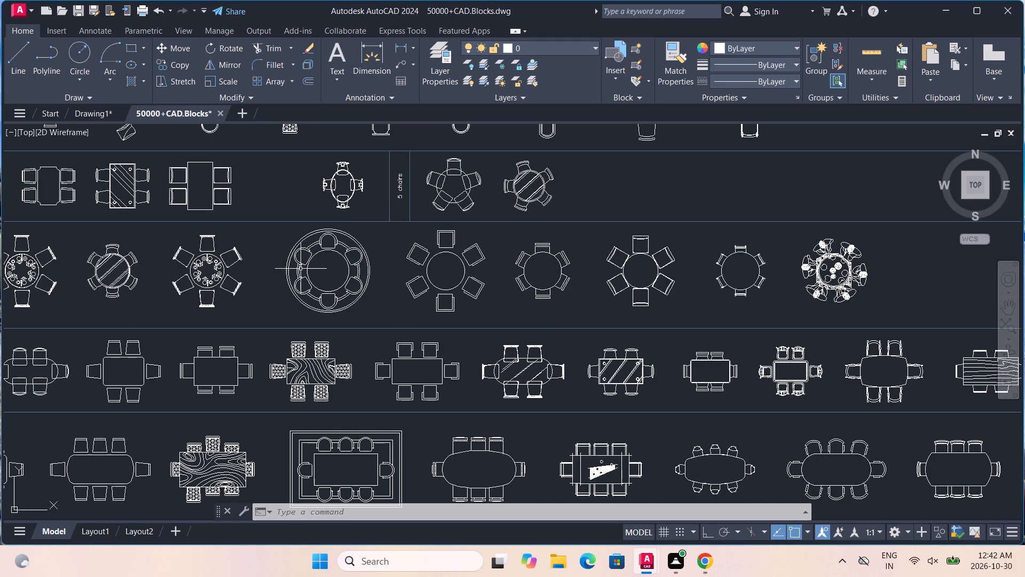
Copy the round six-chair dining table block with place settings from the library and paste it into the hall in Drawing1.
{"action": "middle_click_drag", "start_coordinate": [234, 280], "coordinate": [285, 287]}
{"action": "left_click", "coordinate": [264, 280]}
{"action": "right_click", "coordinate": [264, 280]}
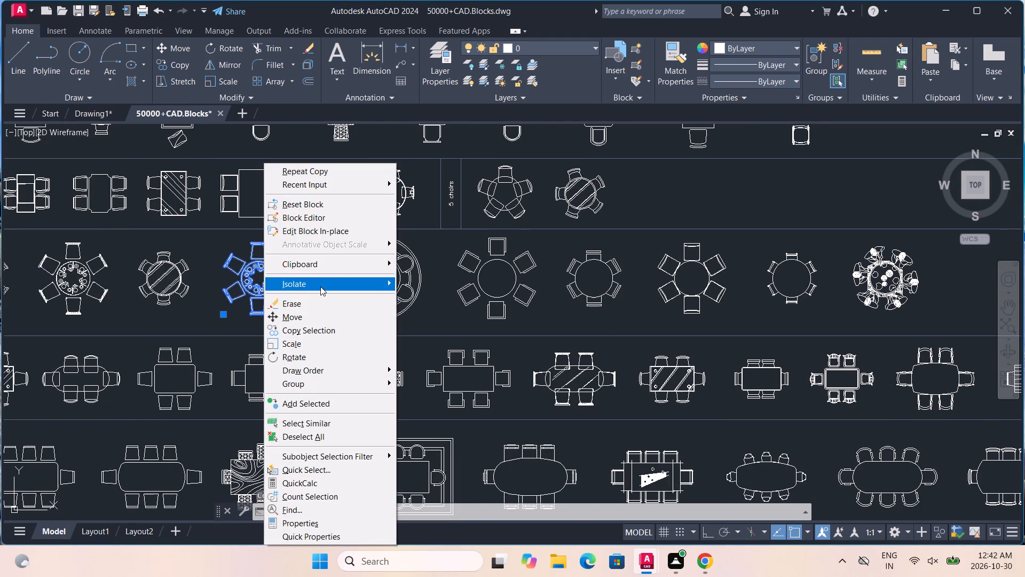
{"action": "left_click", "coordinate": [333, 270]}
{"action": "left_click", "coordinate": [461, 288]}
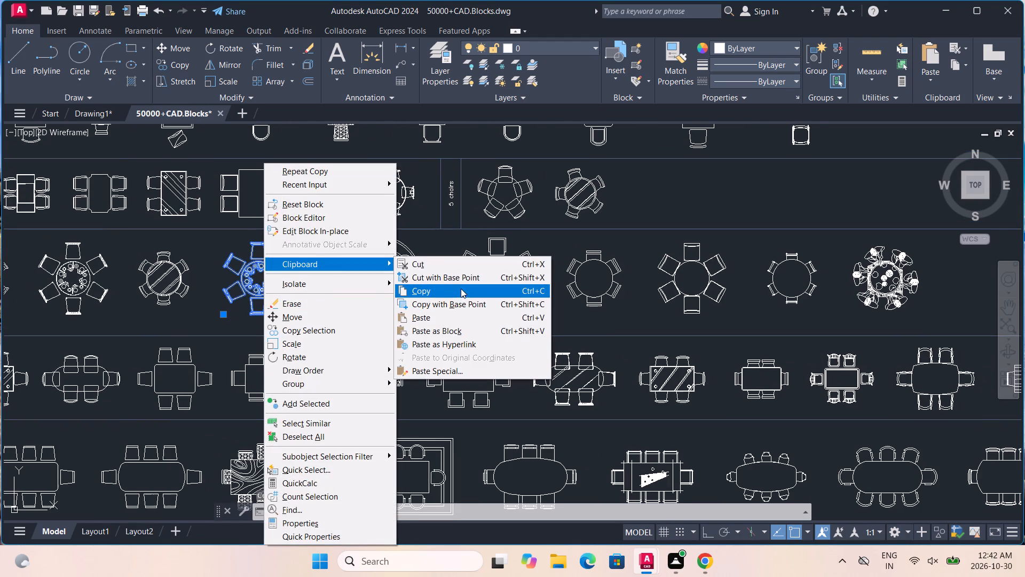
{"action": "left_click", "coordinate": [101, 118]}
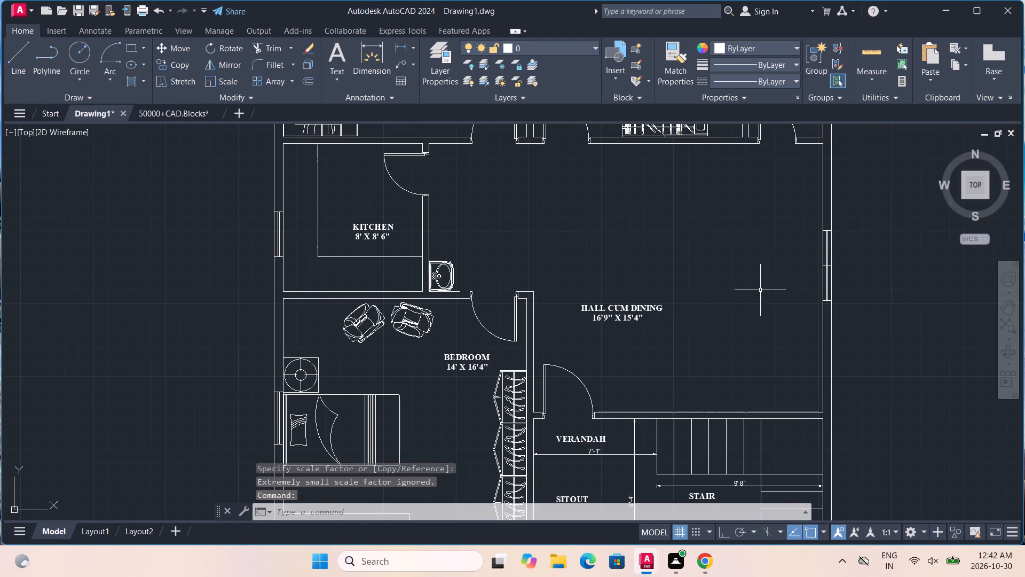
{"action": "middle_click_drag", "start_coordinate": [760, 288], "coordinate": [691, 350]}
{"action": "left_click", "coordinate": [506, 284]}
{"action": "right_click", "coordinate": [506, 284]}
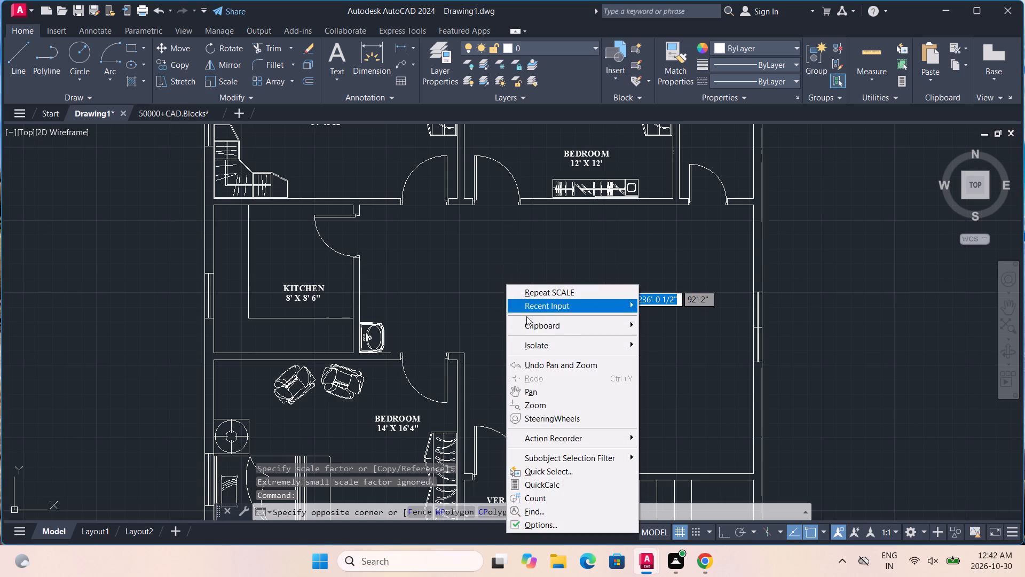
{"action": "left_click", "coordinate": [541, 328]}
{"action": "left_click", "coordinate": [674, 377]}
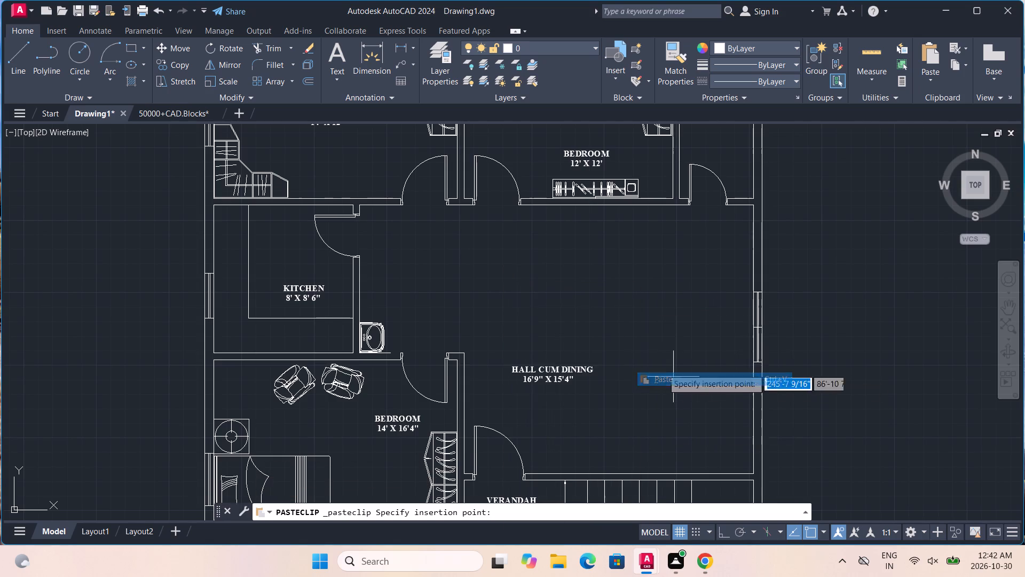
{"action": "left_click", "coordinate": [491, 319]}
Scale the pasted, oversized dining set down to furniture size from a base point beside the bare wall outline plan.
{"action": "scroll", "coordinate": [491, 319], "scroll_direction": "down", "scroll_amount": 3}
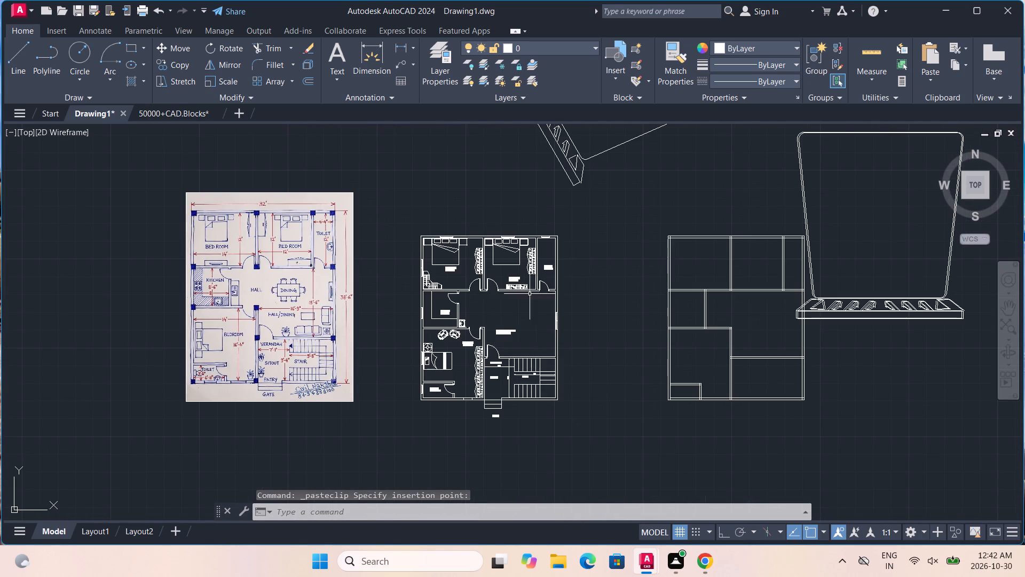
{"action": "left_click", "coordinate": [903, 314]}
{"action": "key", "text": "Escape"}
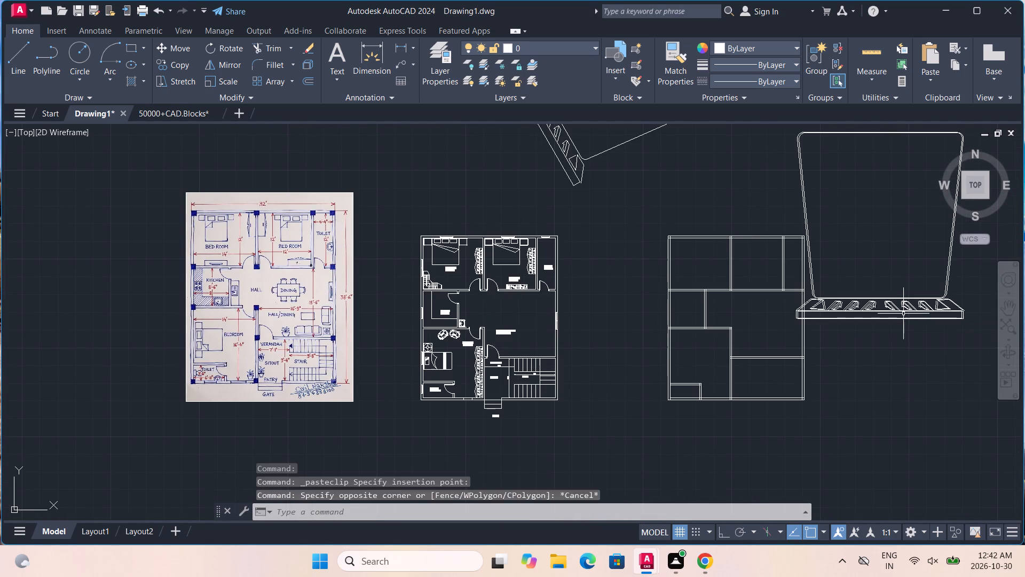
{"action": "key", "text": "Escape"}
{"action": "left_click", "coordinate": [903, 314]}
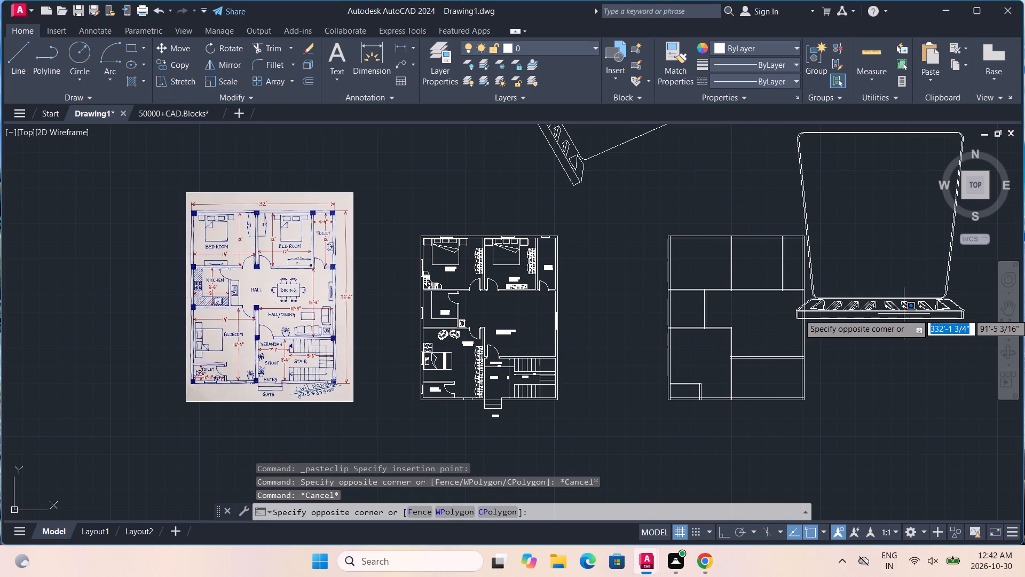
{"action": "key", "text": "Escape"}
{"action": "key", "text": "Escape"}
{"action": "left_click", "coordinate": [911, 311]}
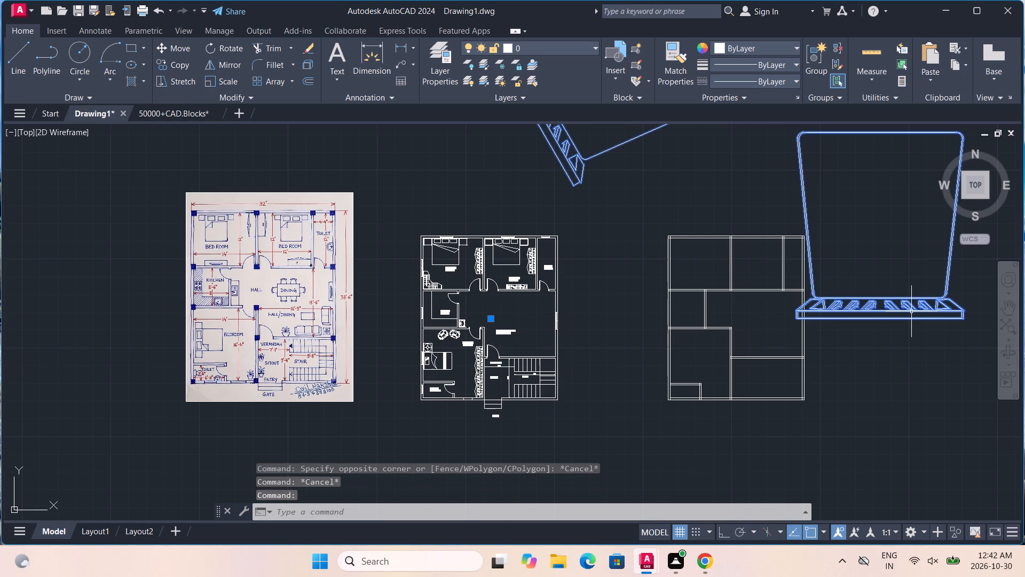
{"action": "type", "text": "SC"}
{"action": "key", "text": "Return"}
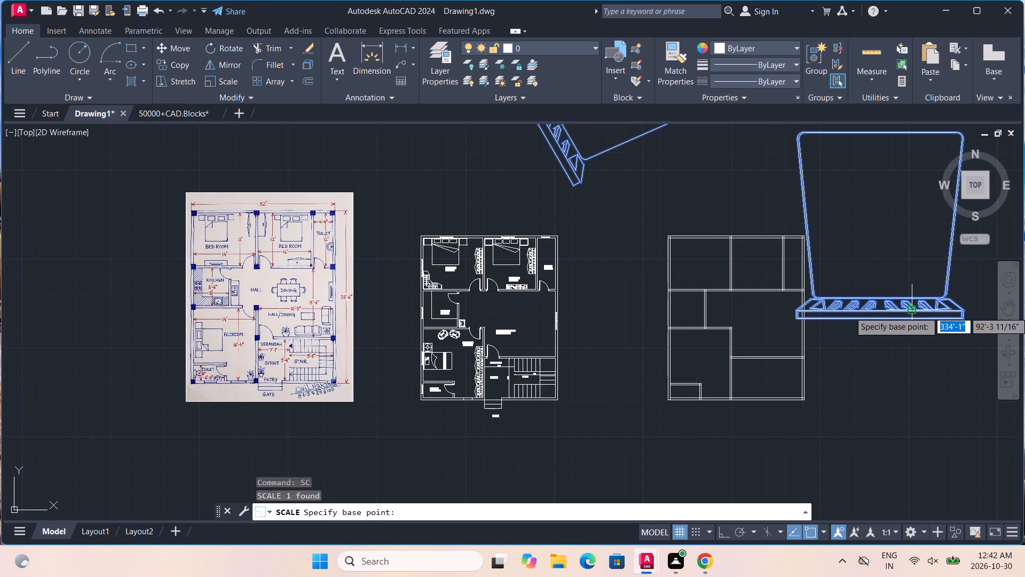
{"action": "left_click", "coordinate": [825, 320]}
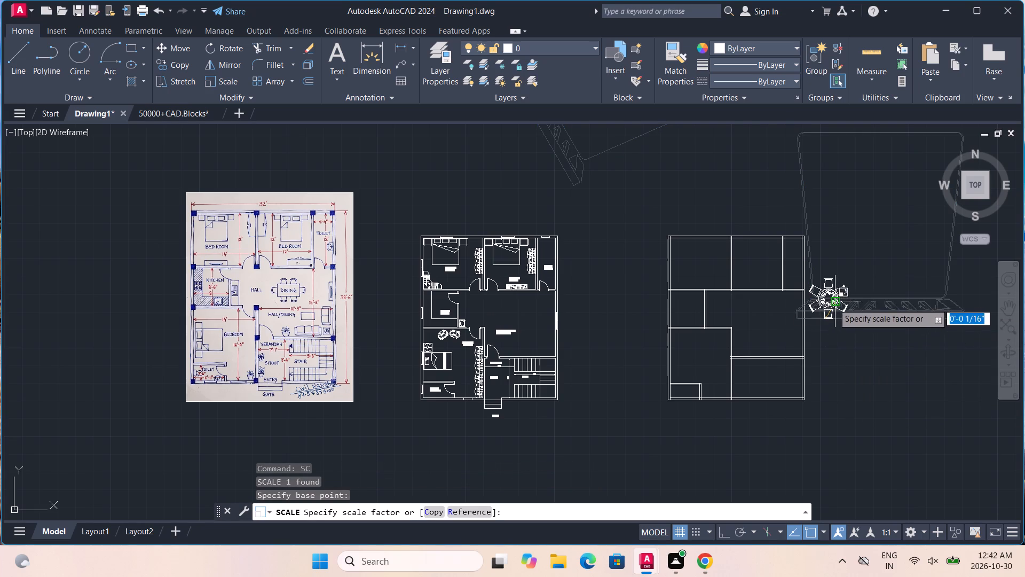
{"action": "left_click", "coordinate": [832, 313]}
Move the round dining set into the hall of the furnished plan, just above the HALL CUM DINING label.
{"action": "left_click", "coordinate": [831, 314]}
{"action": "key", "text": "m"}
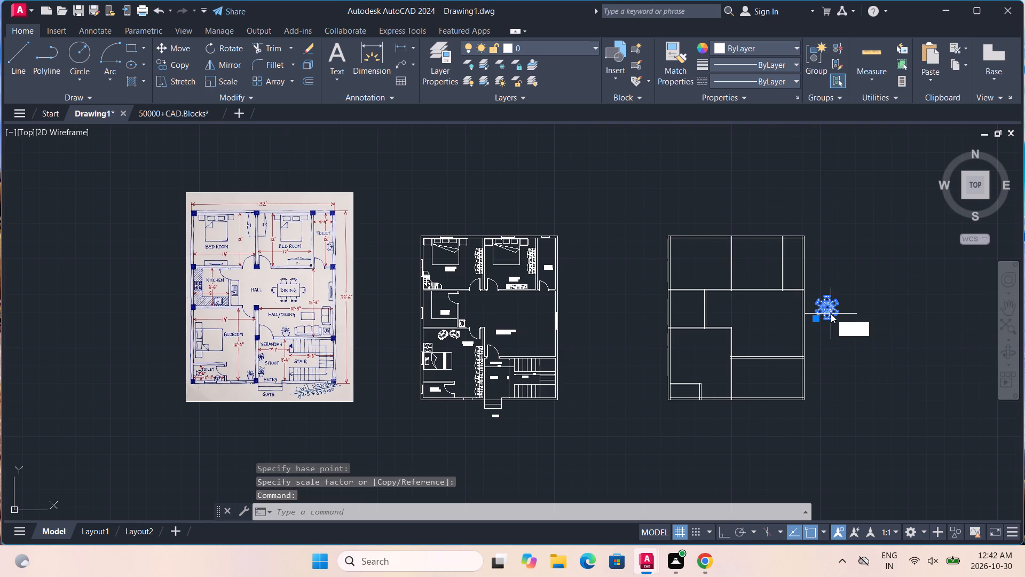
{"action": "key", "text": "Return"}
{"action": "left_click", "coordinate": [831, 314]}
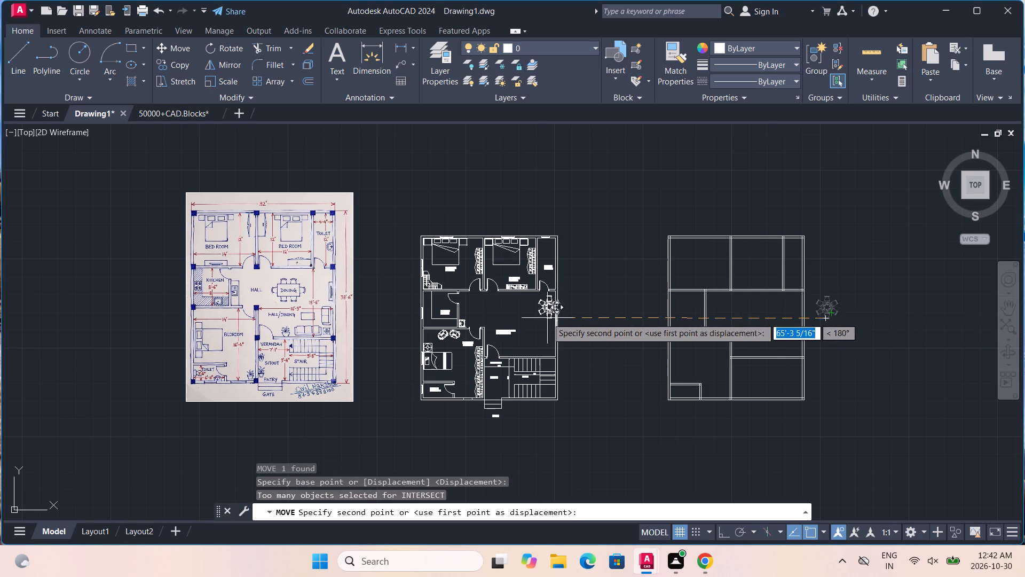
{"action": "scroll", "coordinate": [547, 318], "scroll_direction": "up", "scroll_amount": 2}
{"action": "scroll", "coordinate": [426, 329], "scroll_direction": "up", "scroll_amount": 3}
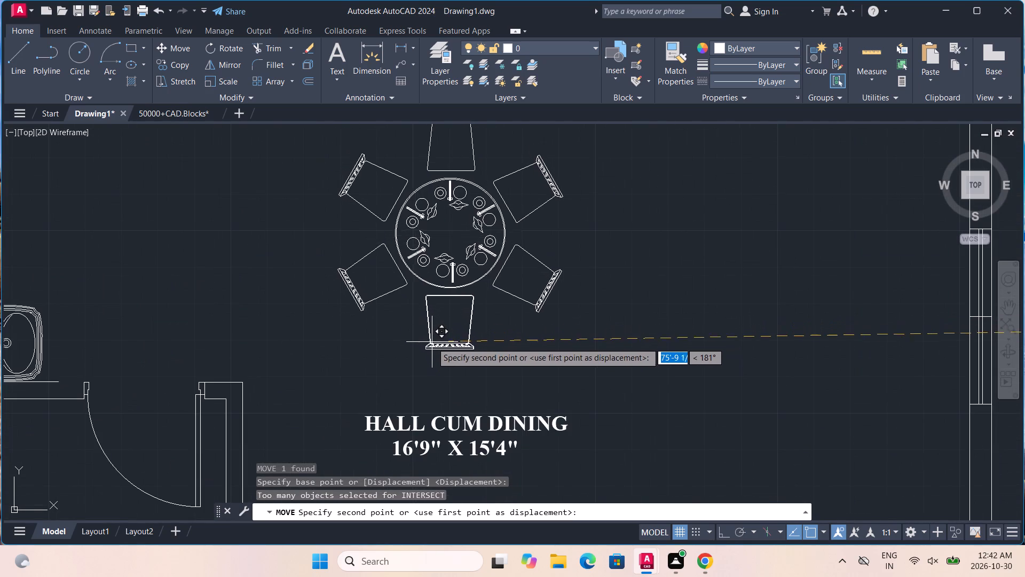
{"action": "middle_click_drag", "start_coordinate": [432, 342], "coordinate": [434, 396]}
{"action": "scroll", "coordinate": [434, 396], "scroll_direction": "down", "scroll_amount": 1}
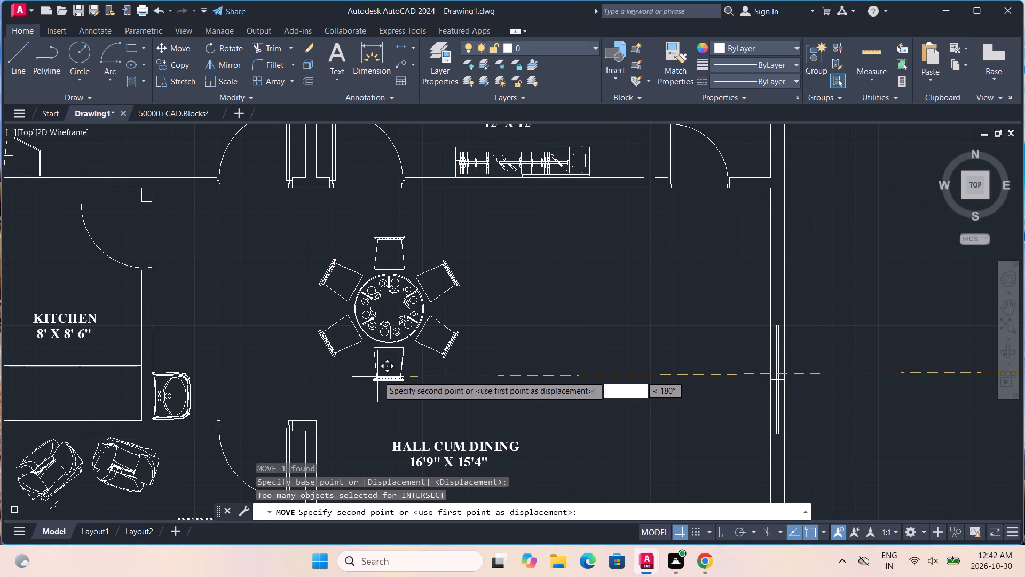
{"action": "middle_click_drag", "start_coordinate": [376, 389], "coordinate": [405, 370]}
{"action": "scroll", "coordinate": [405, 370], "scroll_direction": "down", "scroll_amount": 1}
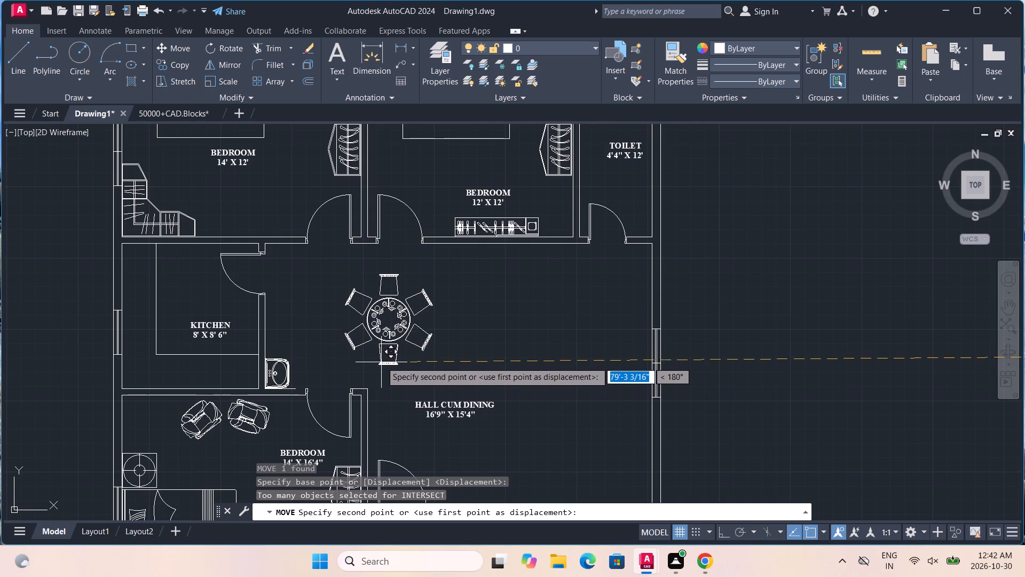
{"action": "middle_click_drag", "start_coordinate": [381, 357], "coordinate": [395, 314]}
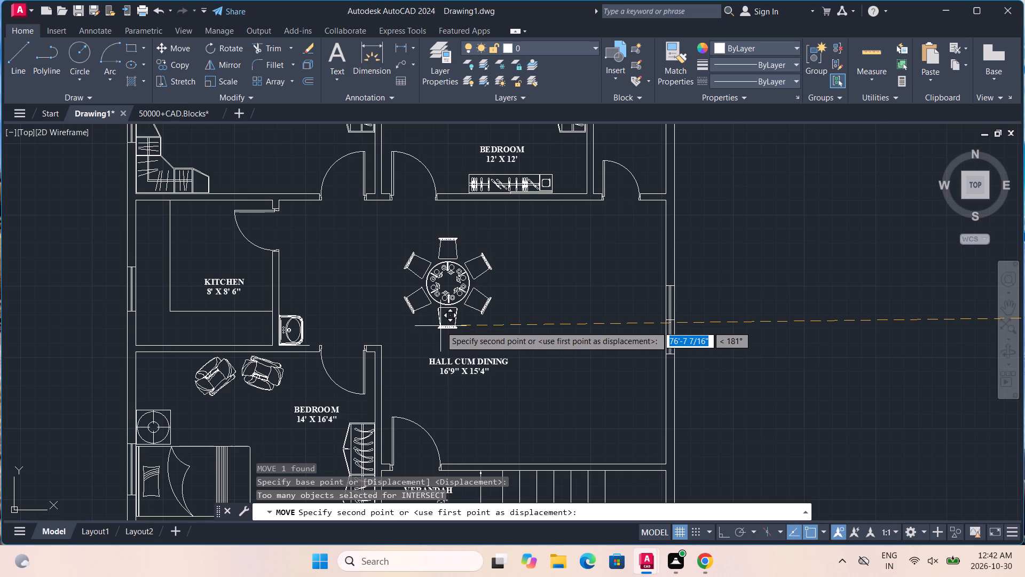
{"action": "left_click", "coordinate": [440, 326]}
Rescale the round dining set about the centre of its table, judging its size against the hall.
{"action": "left_click", "coordinate": [447, 304]}
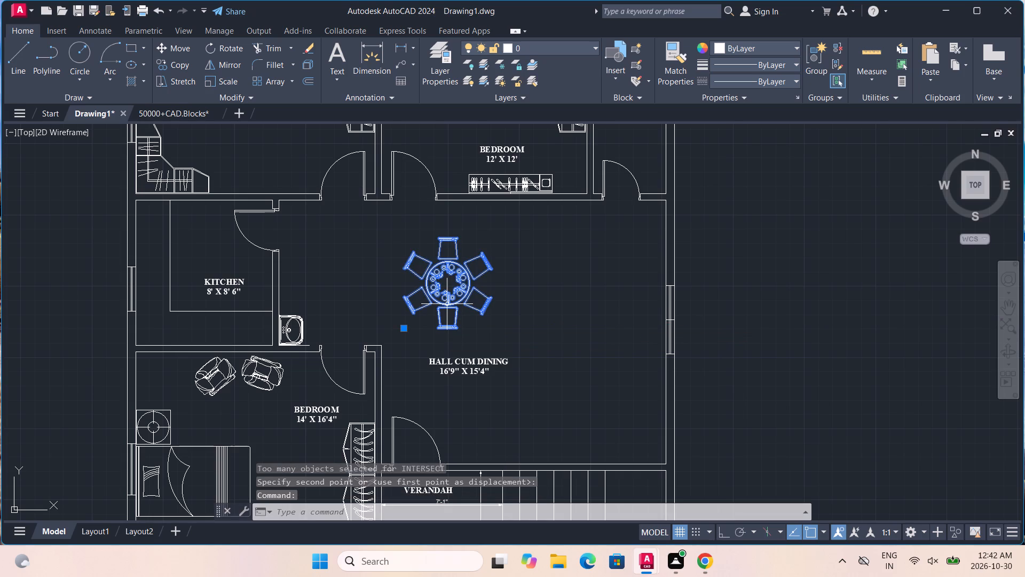
{"action": "key", "text": "s"}
{"action": "key", "text": "c"}
{"action": "key", "text": "Return"}
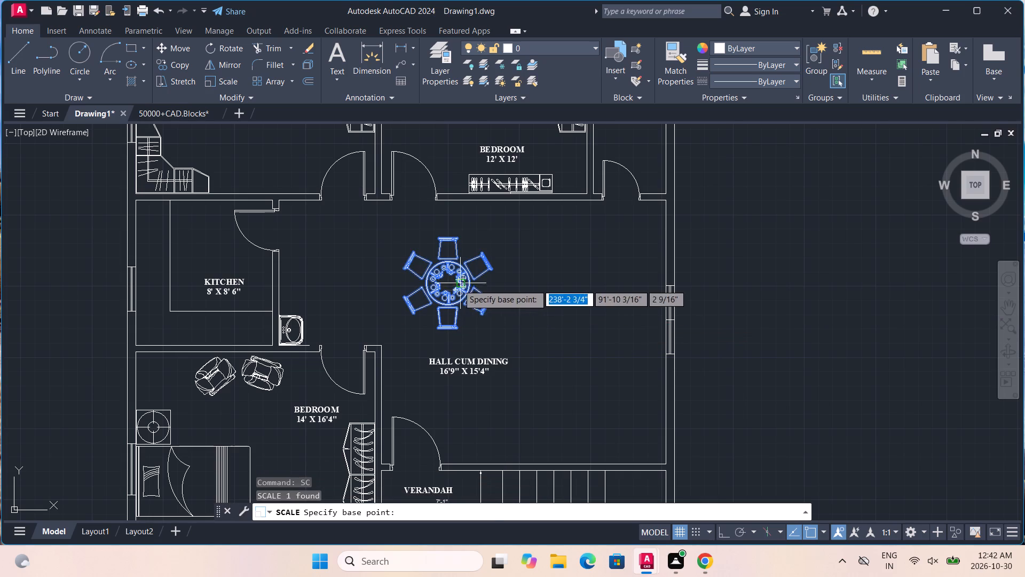
{"action": "left_click", "coordinate": [448, 285]}
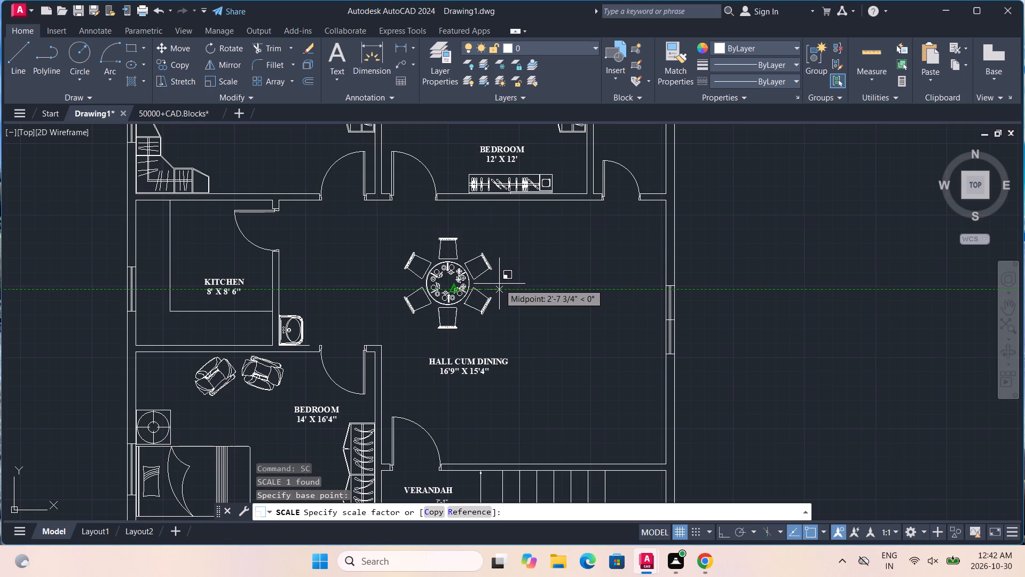
{"action": "left_click", "coordinate": [499, 284]}
{"action": "scroll", "coordinate": [499, 284], "scroll_direction": "down", "scroll_amount": 2}
{"action": "scroll", "coordinate": [527, 332], "scroll_direction": "down", "scroll_amount": 1}
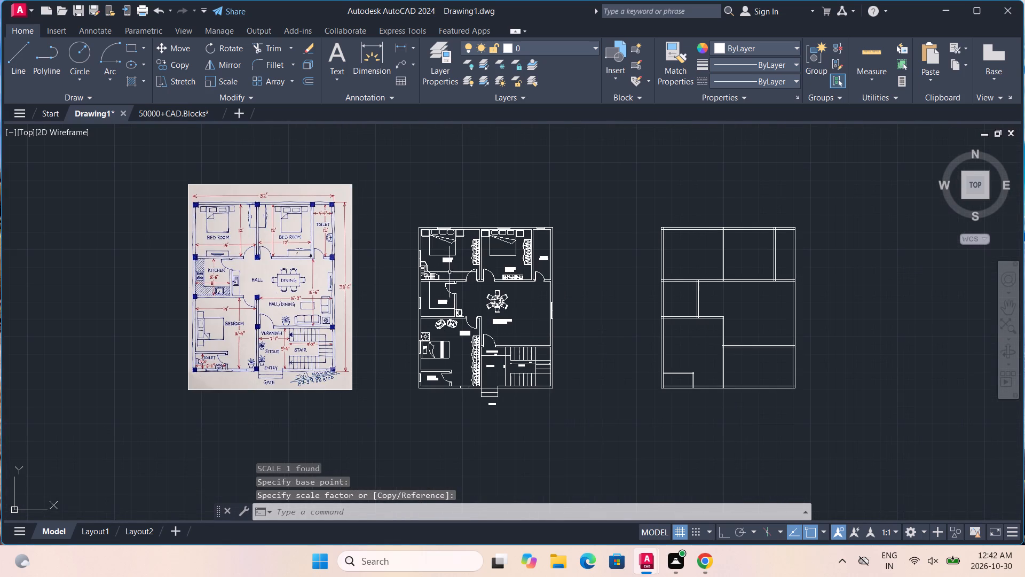
Browse the sofa set layouts in the 50000+CAD.Blocks library for a seating arrangement to suit the hall.
{"action": "left_click", "coordinate": [160, 113]}
{"action": "scroll", "coordinate": [578, 292], "scroll_direction": "down", "scroll_amount": 4}
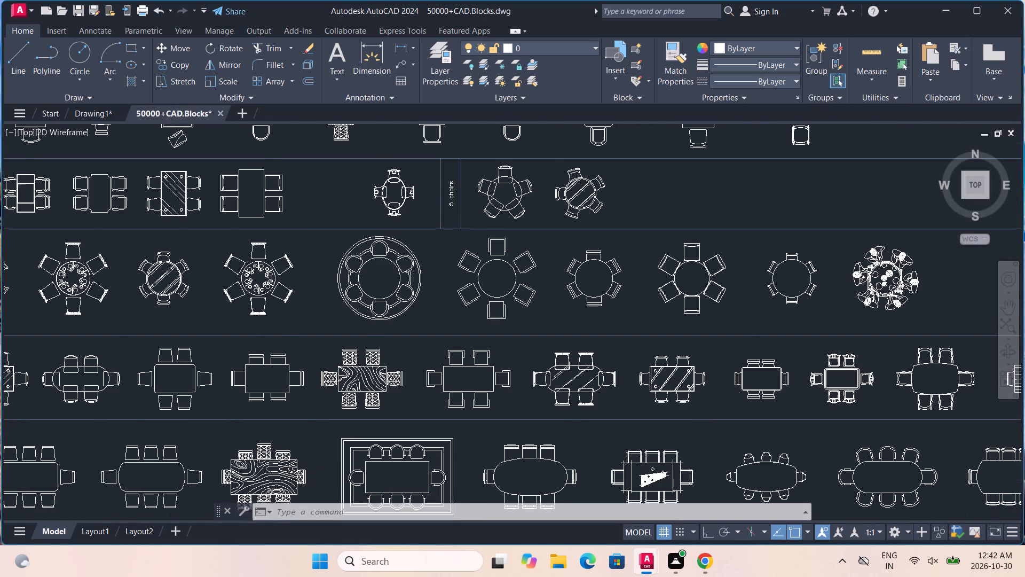
{"action": "scroll", "coordinate": [634, 262], "scroll_direction": "down", "scroll_amount": 3}
{"action": "middle_click_drag", "start_coordinate": [756, 317], "coordinate": [207, 272]}
{"action": "scroll", "coordinate": [549, 311], "scroll_direction": "up", "scroll_amount": 2}
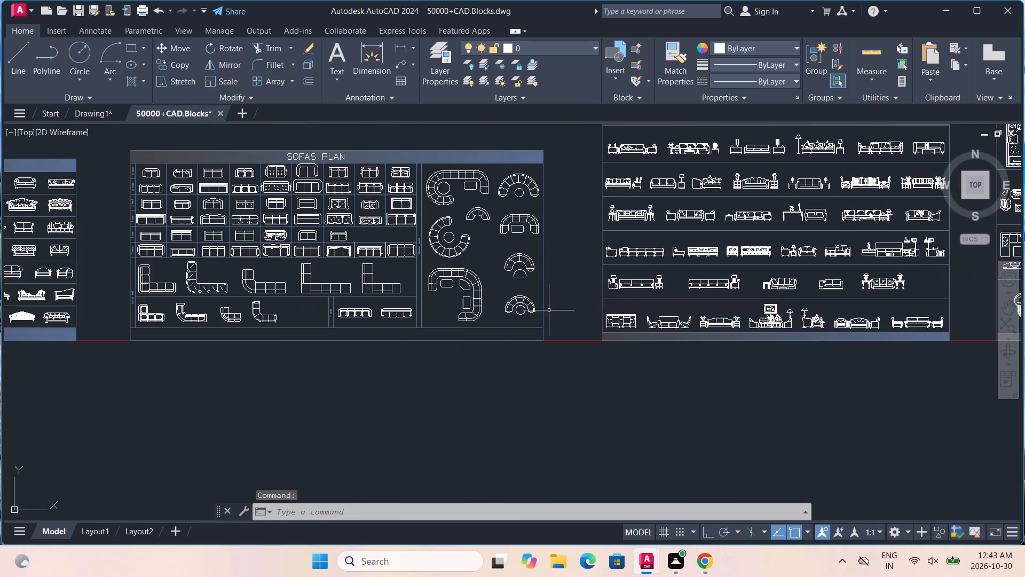
{"action": "middle_click_drag", "start_coordinate": [798, 318], "coordinate": [699, 310]}
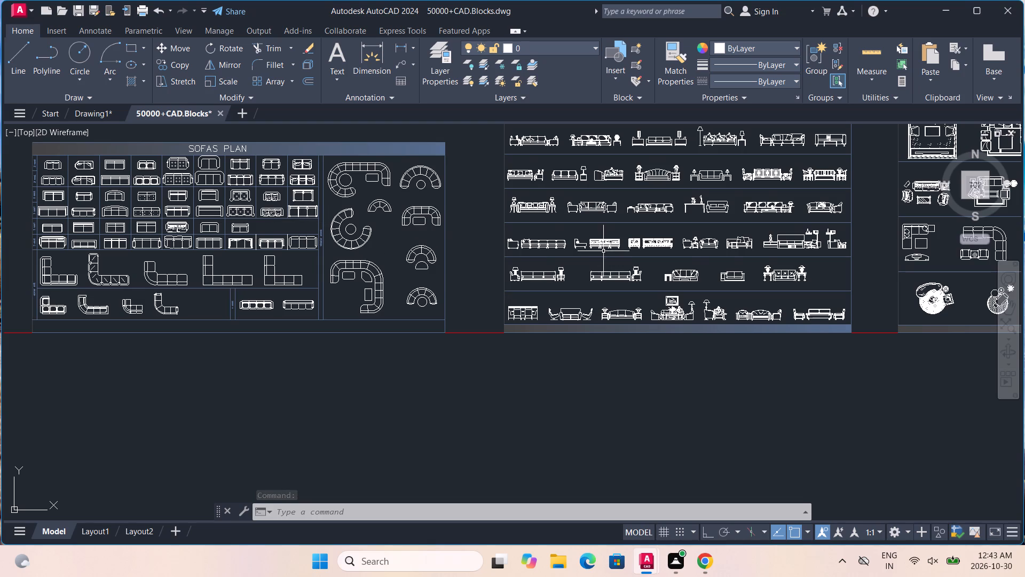
{"action": "middle_click_drag", "start_coordinate": [695, 271], "coordinate": [310, 270]}
{"action": "middle_click_drag", "start_coordinate": [777, 275], "coordinate": [447, 341]}
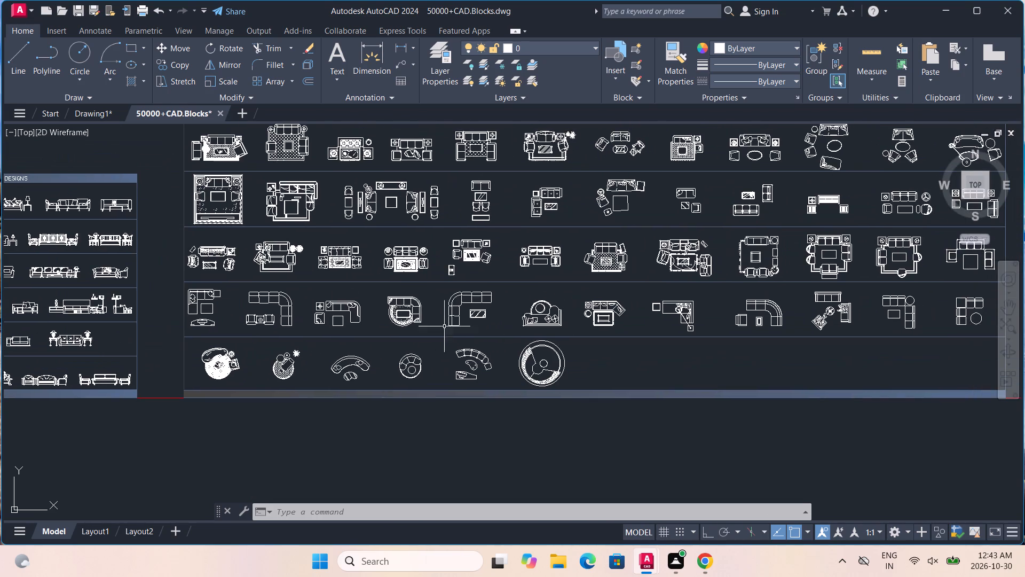
{"action": "scroll", "coordinate": [390, 302], "scroll_direction": "up", "scroll_amount": 2}
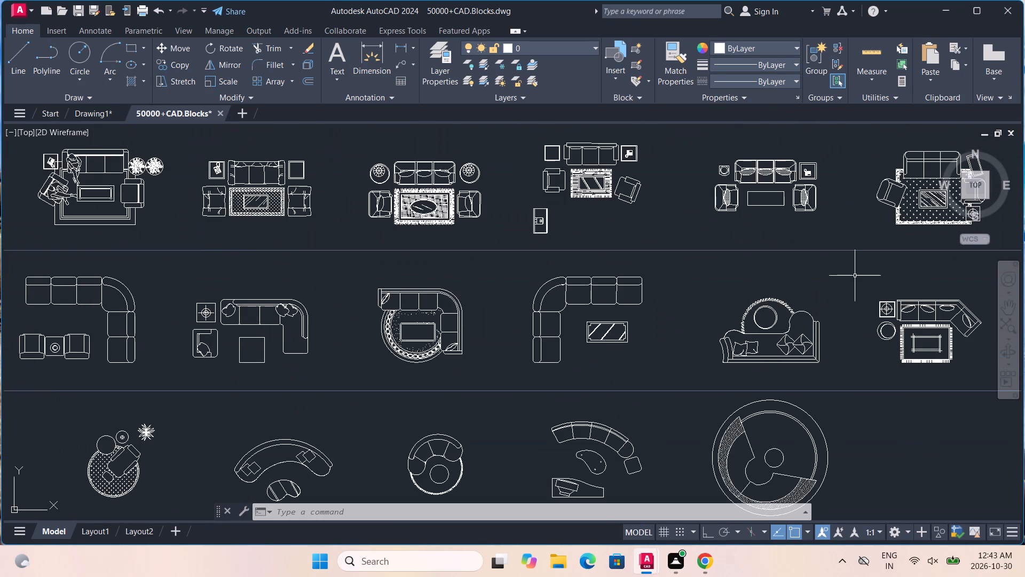
{"action": "scroll", "coordinate": [337, 326], "scroll_direction": "up", "scroll_amount": 1}
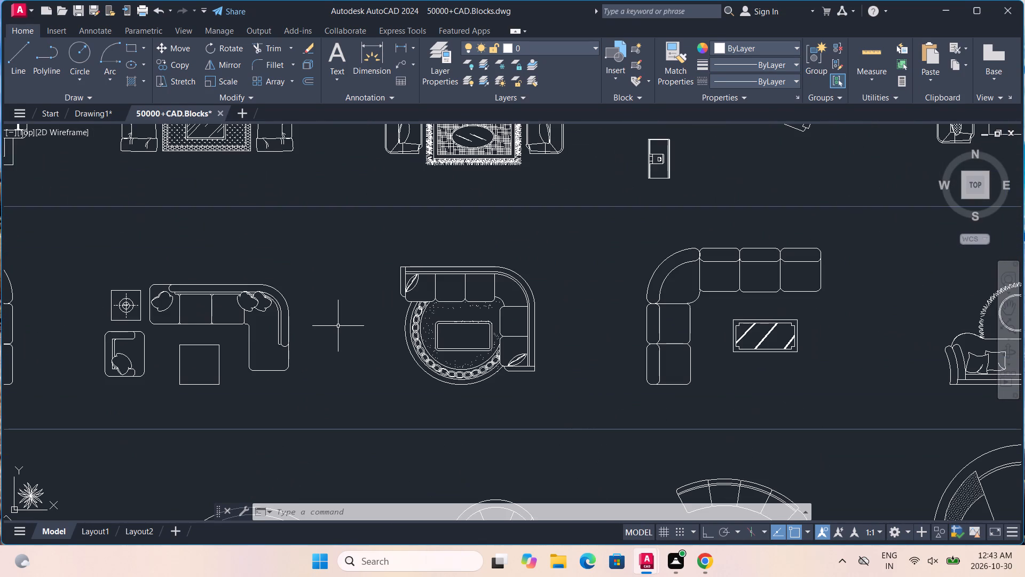
{"action": "scroll", "coordinate": [251, 313], "scroll_direction": "down", "scroll_amount": 3}
{"action": "scroll", "coordinate": [689, 293], "scroll_direction": "up", "scroll_amount": 2}
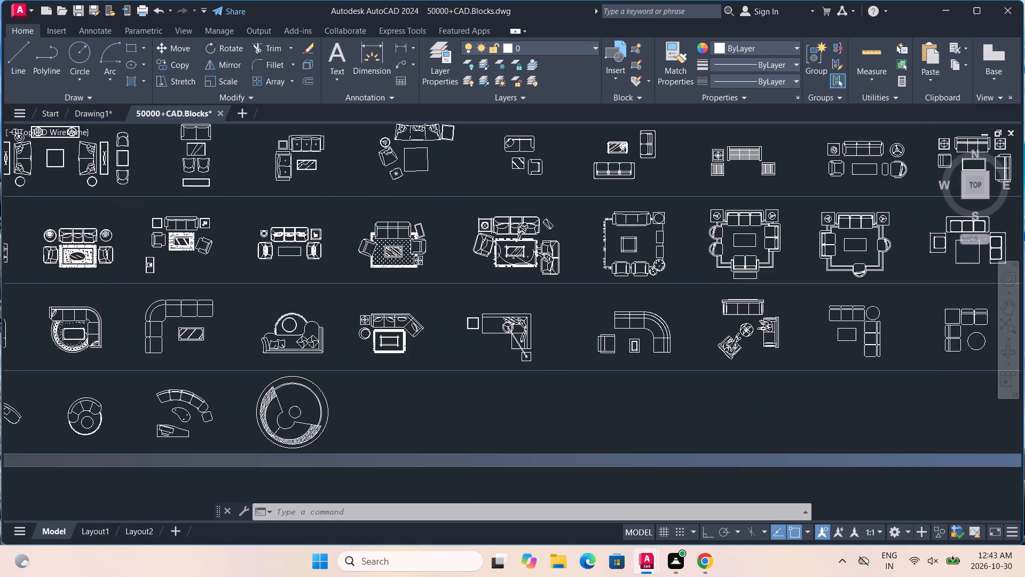
{"action": "scroll", "coordinate": [889, 227], "scroll_direction": "up", "scroll_amount": 1}
{"action": "middle_click_drag", "start_coordinate": [887, 231], "coordinate": [739, 318]}
{"action": "scroll", "coordinate": [739, 318], "scroll_direction": "down", "scroll_amount": 3}
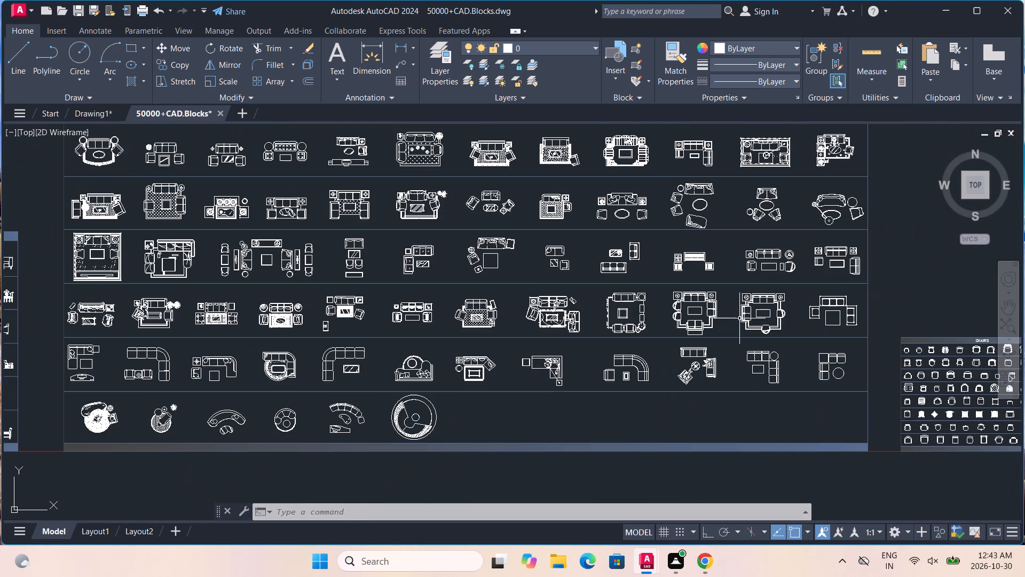
{"action": "scroll", "coordinate": [774, 241], "scroll_direction": "up", "scroll_amount": 1}
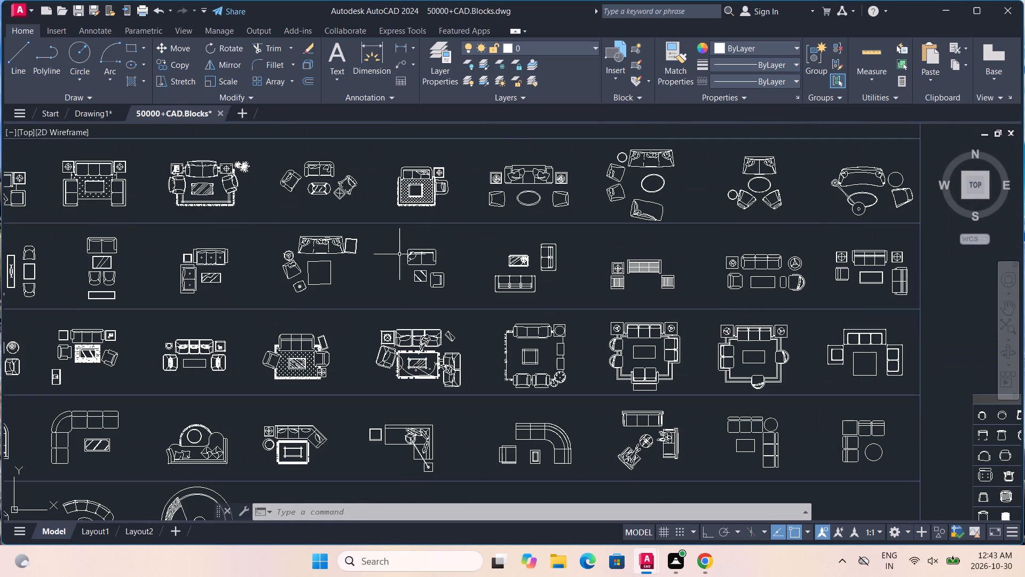
{"action": "scroll", "coordinate": [572, 198], "scroll_direction": "up", "scroll_amount": 2}
{"action": "middle_click_drag", "start_coordinate": [562, 203], "coordinate": [583, 276]}
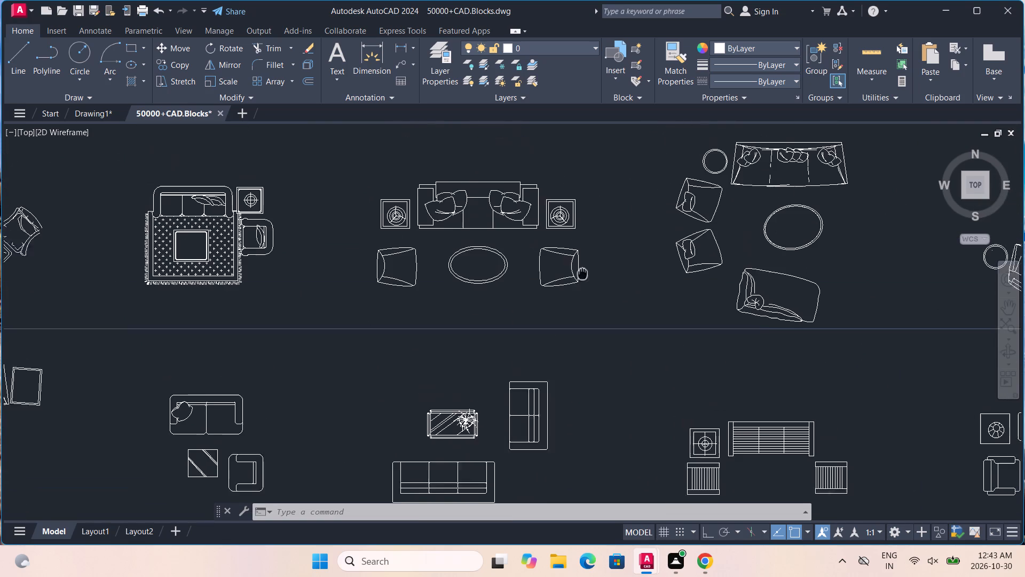
{"action": "middle_click_drag", "start_coordinate": [583, 276], "coordinate": [583, 277]}
Copy the sofa set with two side tables, two armchairs and an oval coffee table from the library and paste it into Drawing1's hall.
{"action": "left_click", "coordinate": [518, 215]}
{"action": "right_click", "coordinate": [518, 215]}
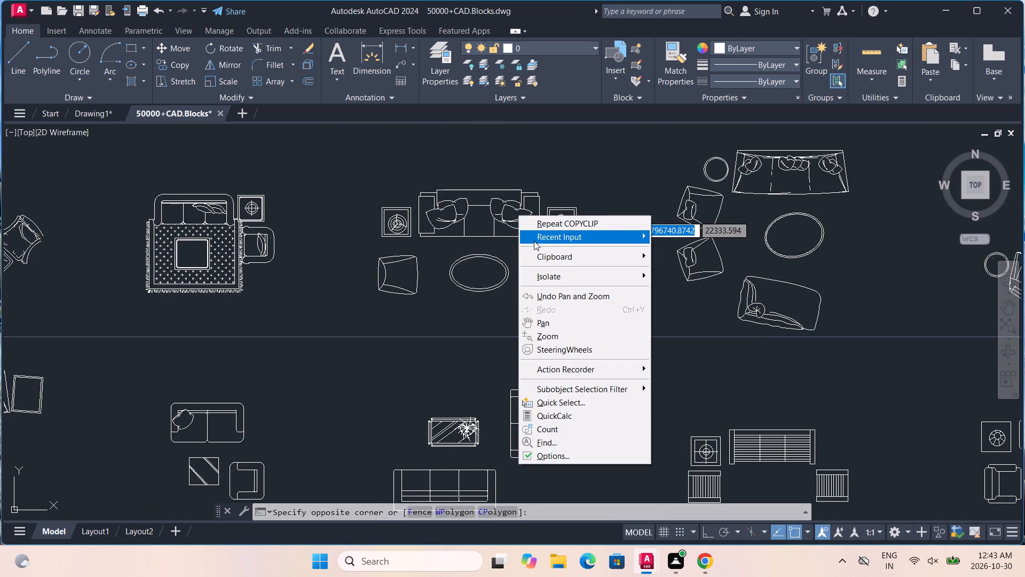
{"action": "left_click", "coordinate": [490, 219]}
{"action": "right_click", "coordinate": [493, 216]}
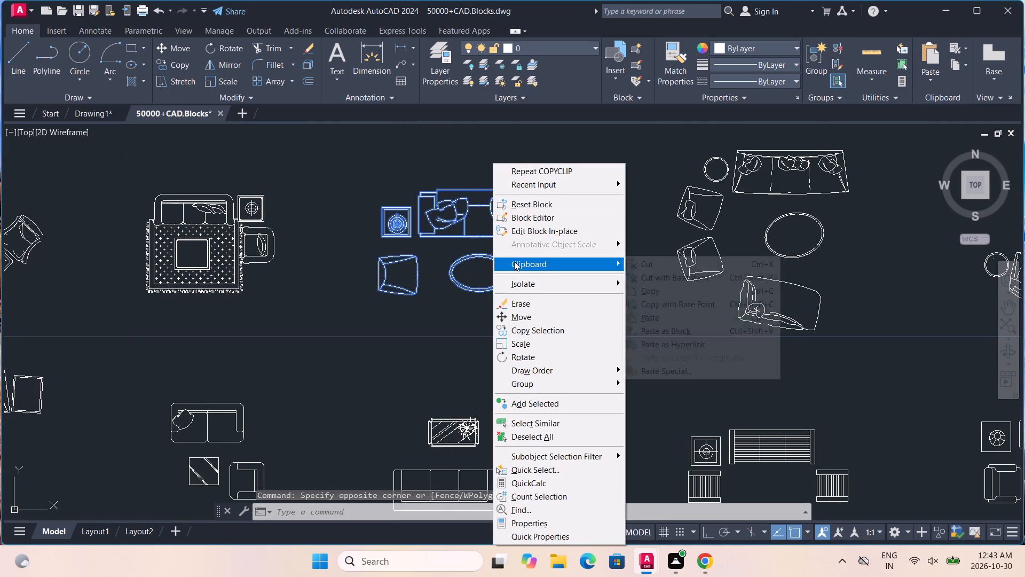
{"action": "left_click", "coordinate": [514, 261]}
{"action": "left_click", "coordinate": [636, 291]}
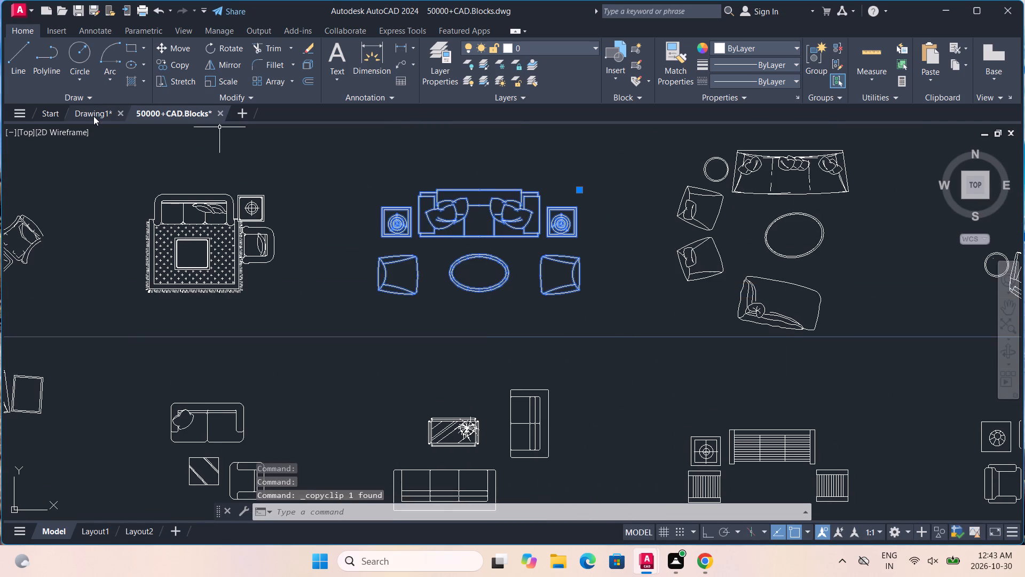
{"action": "left_click", "coordinate": [93, 116]}
{"action": "scroll", "coordinate": [532, 303], "scroll_direction": "up", "scroll_amount": 4}
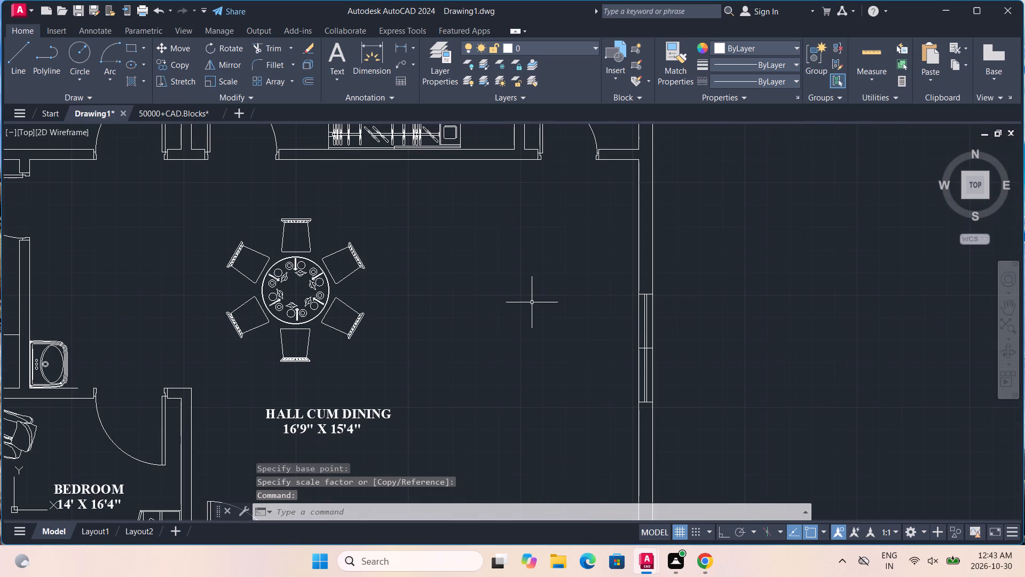
{"action": "right_click", "coordinate": [483, 274]}
{"action": "left_click", "coordinate": [504, 315]}
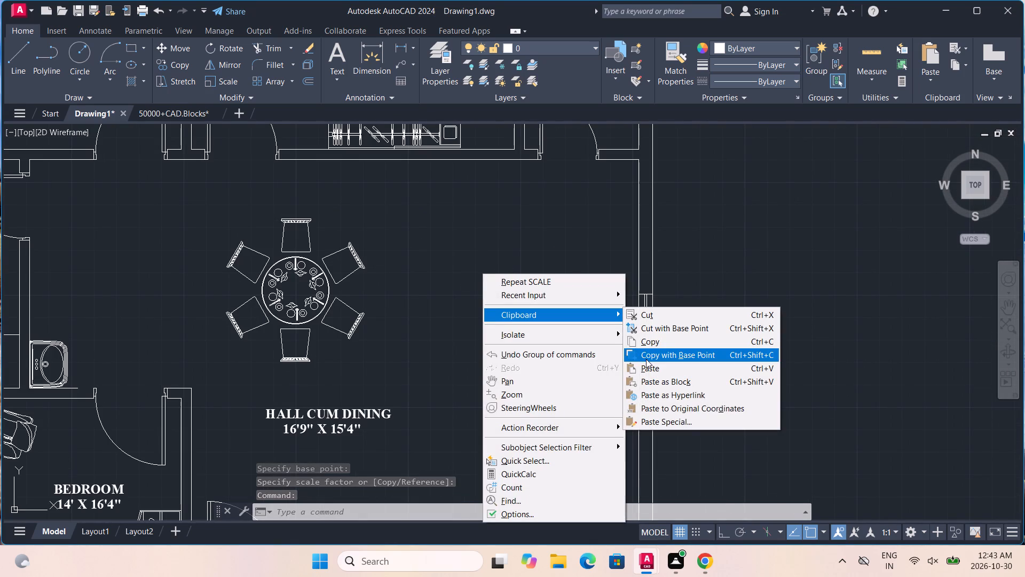
{"action": "left_click", "coordinate": [647, 365]}
{"action": "scroll", "coordinate": [495, 357], "scroll_direction": "down", "scroll_amount": 3}
{"action": "left_click", "coordinate": [498, 354]}
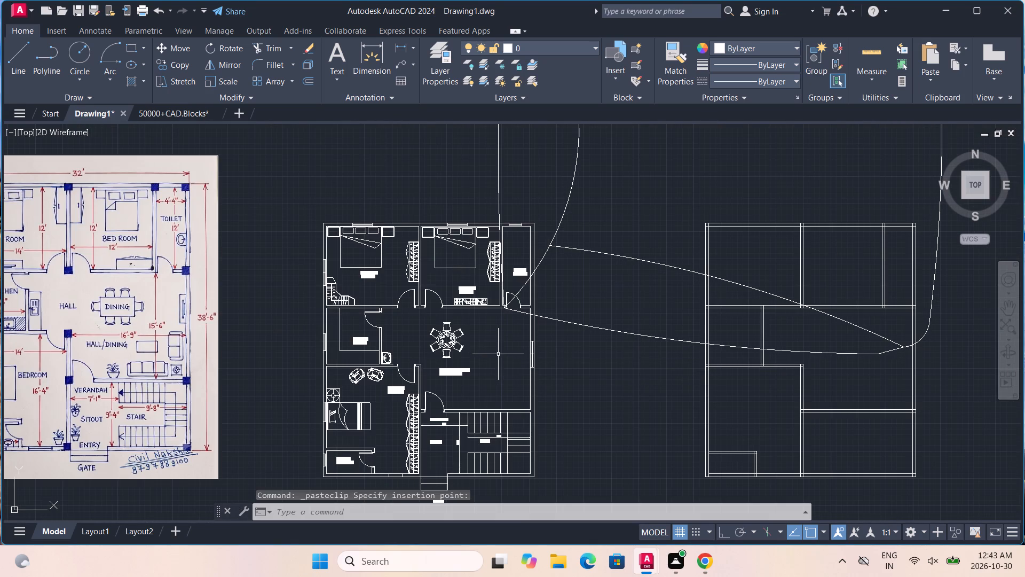
Scale the pasted, oversized sofa set down to furniture size from a base point at the toilet doorway.
{"action": "left_click", "coordinate": [553, 241]}
{"action": "type", "text": "SC"}
{"action": "key", "text": "Return"}
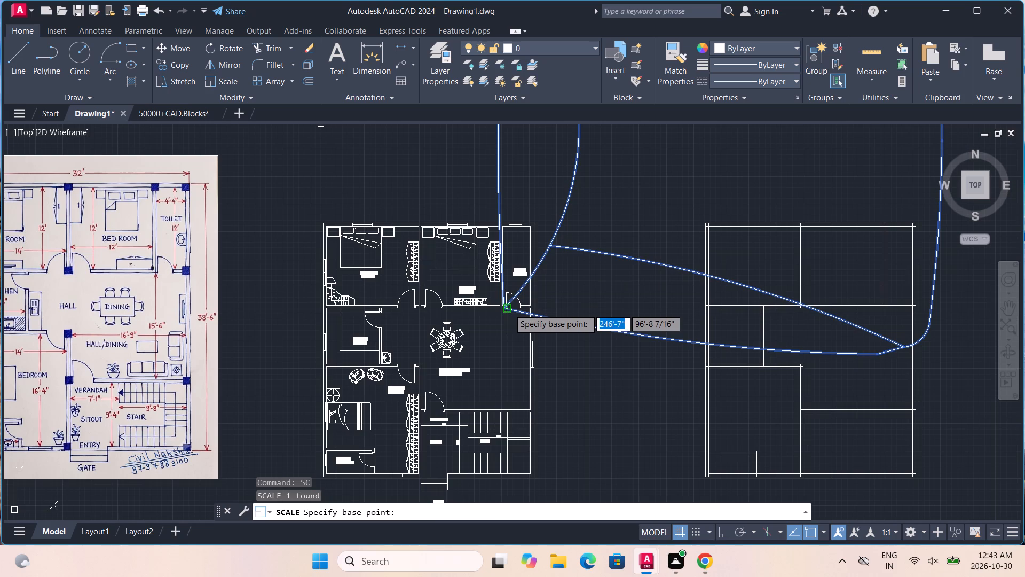
{"action": "left_click", "coordinate": [509, 309]}
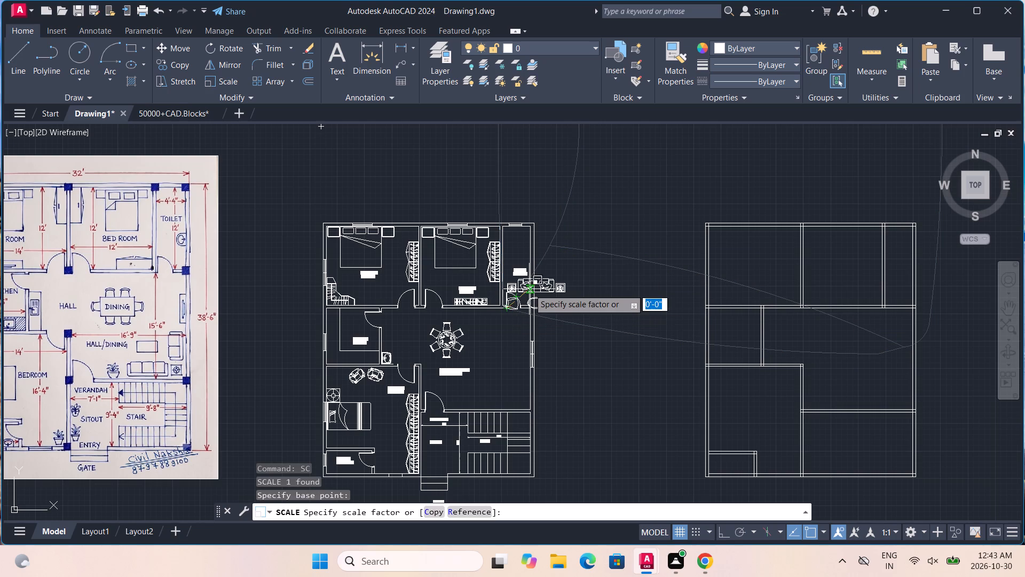
{"action": "scroll", "coordinate": [529, 289], "scroll_direction": "up", "scroll_amount": 4}
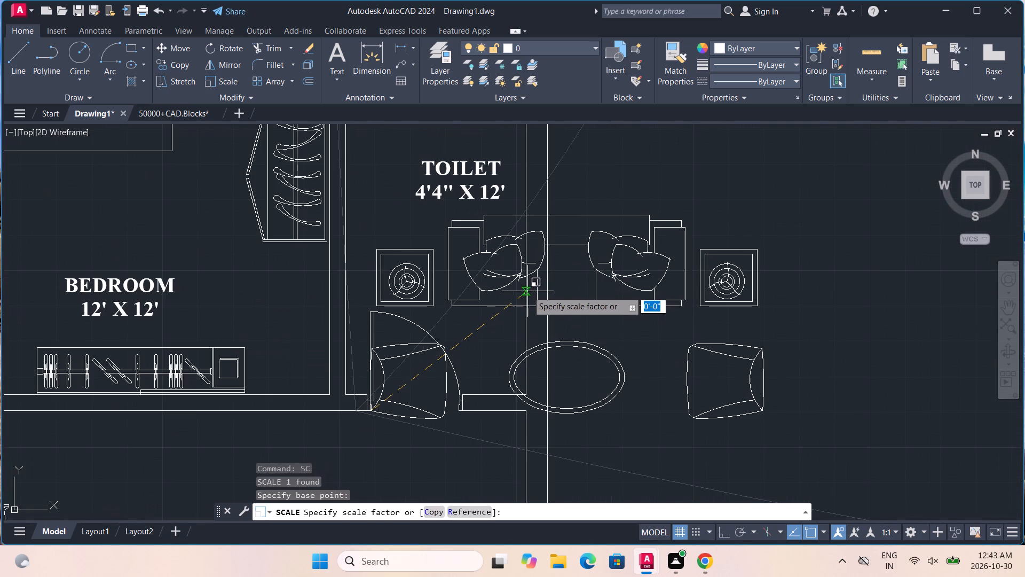
{"action": "left_click", "coordinate": [527, 291]}
Move the sofa set into the hall, between the round dining set and the window in the outer wall.
{"action": "left_click", "coordinate": [600, 280]}
{"action": "left_click", "coordinate": [602, 278]}
{"action": "left_click", "coordinate": [606, 274]}
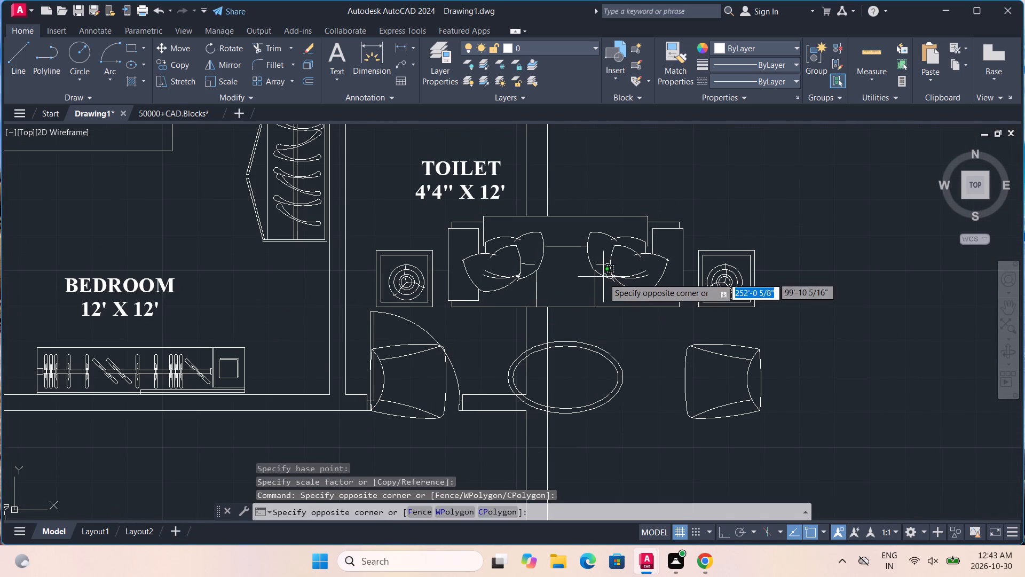
{"action": "left_click", "coordinate": [603, 278]}
{"action": "key", "text": "m"}
{"action": "key", "text": "Return"}
{"action": "left_click", "coordinate": [606, 274]}
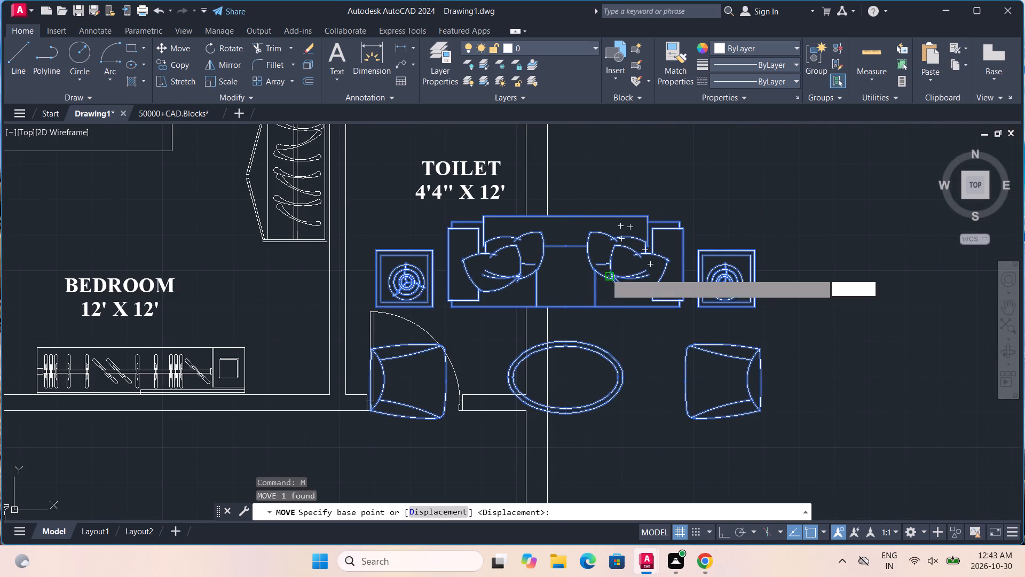
{"action": "scroll", "coordinate": [606, 274], "scroll_direction": "down", "scroll_amount": 4}
{"action": "scroll", "coordinate": [563, 338], "scroll_direction": "up", "scroll_amount": 3}
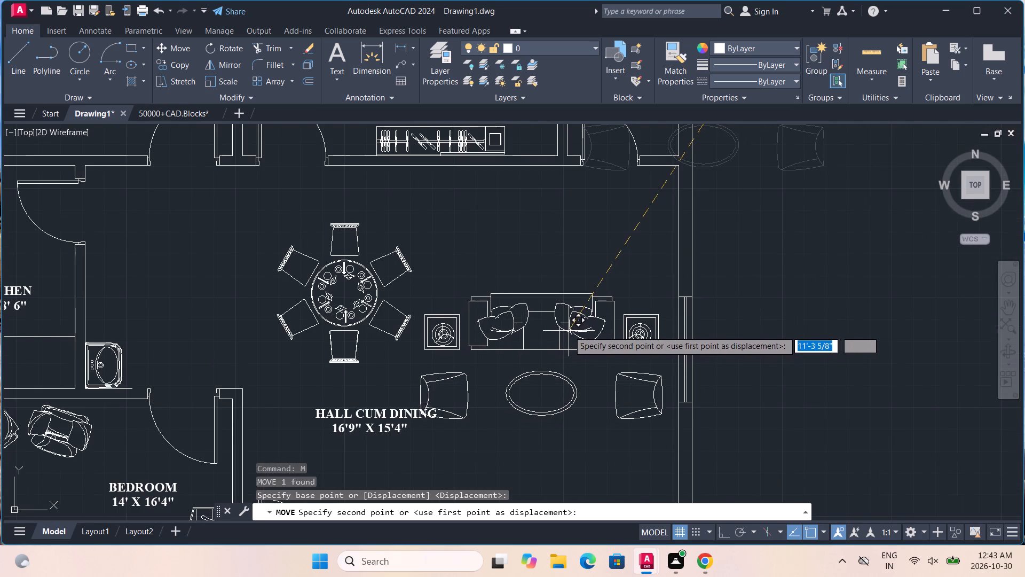
{"action": "left_click", "coordinate": [578, 297]}
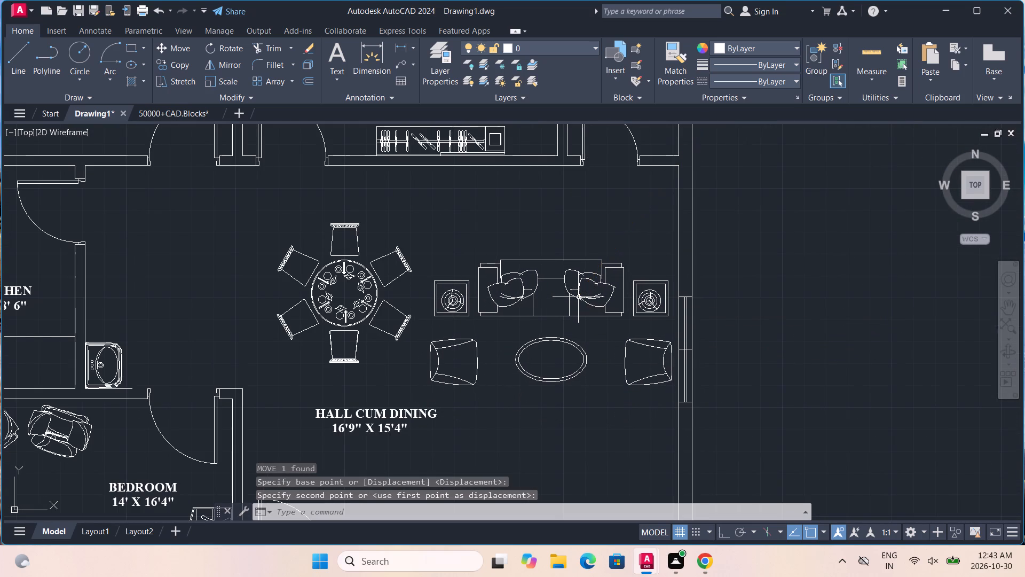
Rotate the sofa set 90 degrees clockwise with Ortho on, so the sofa's back faces the outer window wall.
{"action": "middle_click_drag", "start_coordinate": [731, 309], "coordinate": [758, 234]}
{"action": "left_click", "coordinate": [673, 229]}
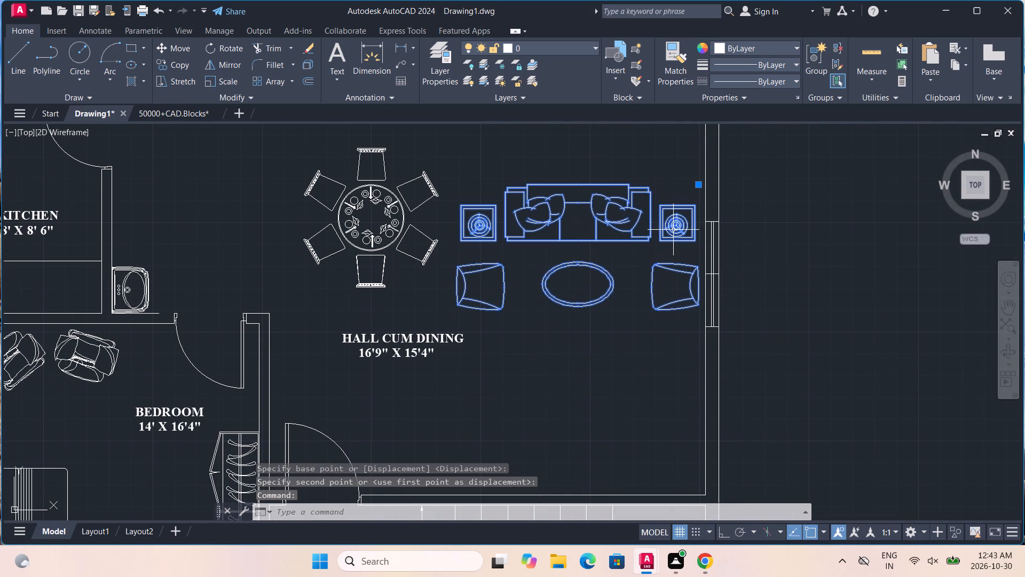
{"action": "type", "text": "RO"}
{"action": "key", "text": "Return"}
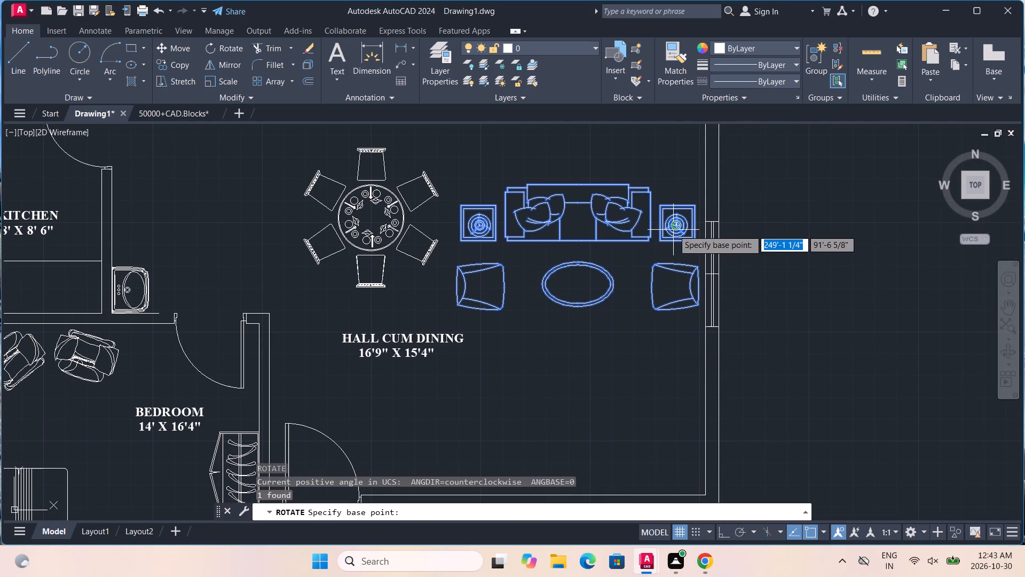
{"action": "left_click", "coordinate": [690, 209]}
{"action": "scroll", "coordinate": [667, 232], "scroll_direction": "down", "scroll_amount": 1}
{"action": "left_click", "coordinate": [719, 527]}
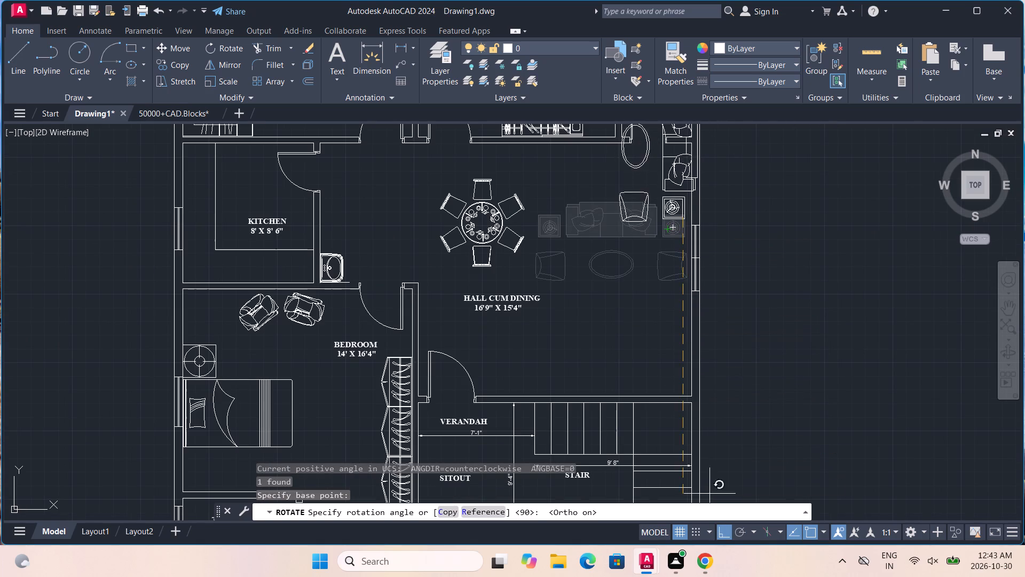
{"action": "middle_click_drag", "start_coordinate": [652, 406], "coordinate": [643, 528]}
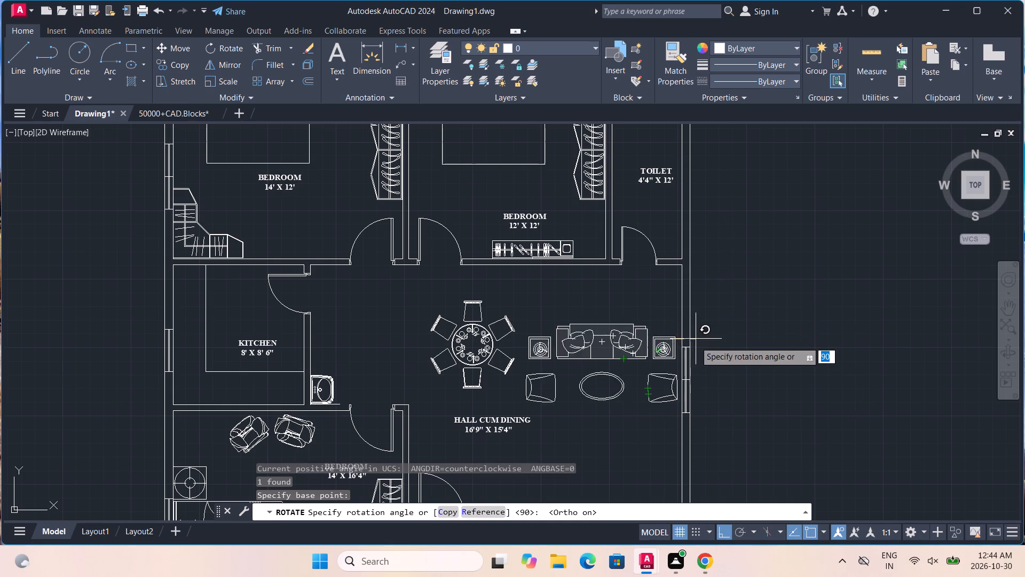
{"action": "left_click", "coordinate": [664, 428]}
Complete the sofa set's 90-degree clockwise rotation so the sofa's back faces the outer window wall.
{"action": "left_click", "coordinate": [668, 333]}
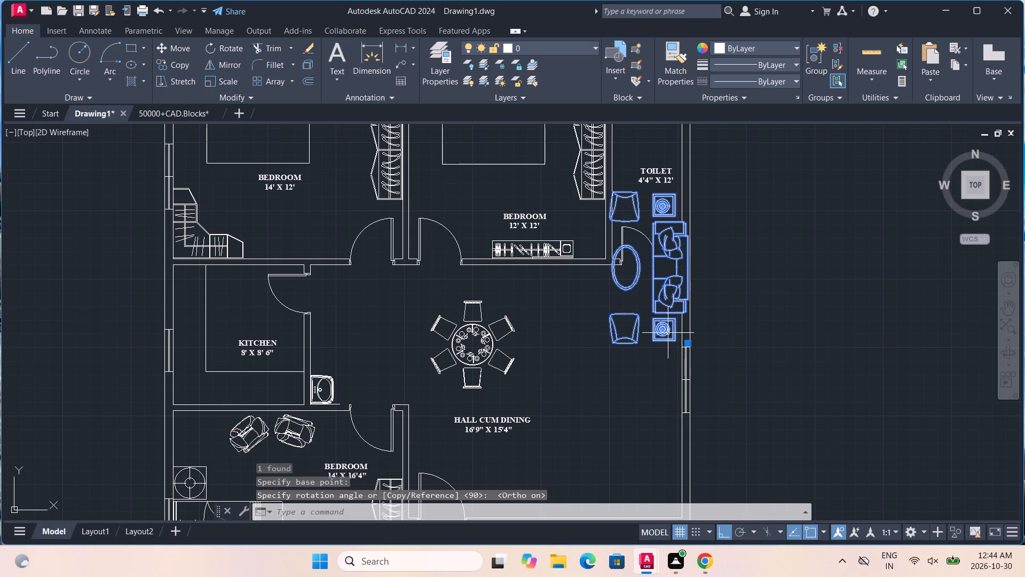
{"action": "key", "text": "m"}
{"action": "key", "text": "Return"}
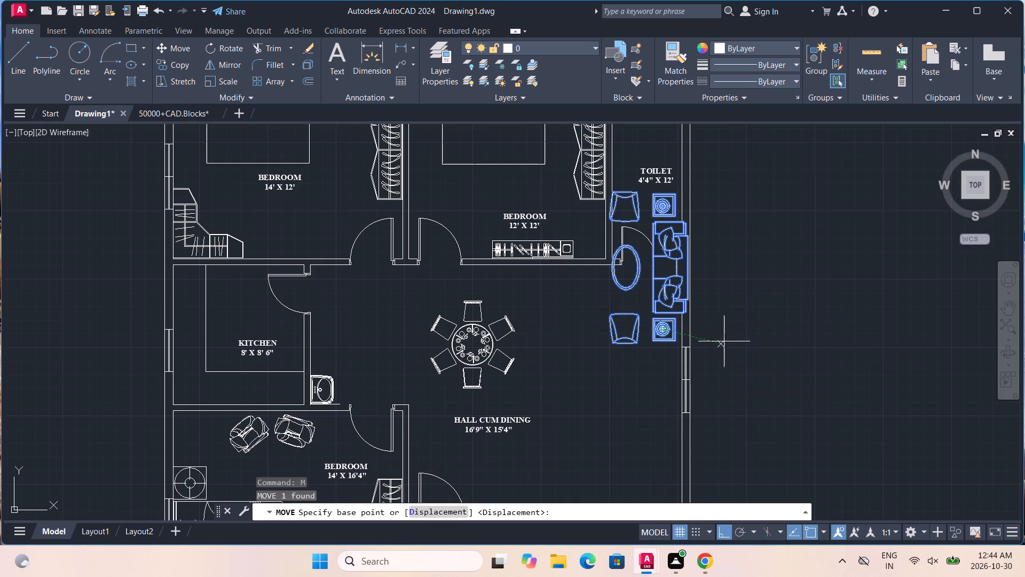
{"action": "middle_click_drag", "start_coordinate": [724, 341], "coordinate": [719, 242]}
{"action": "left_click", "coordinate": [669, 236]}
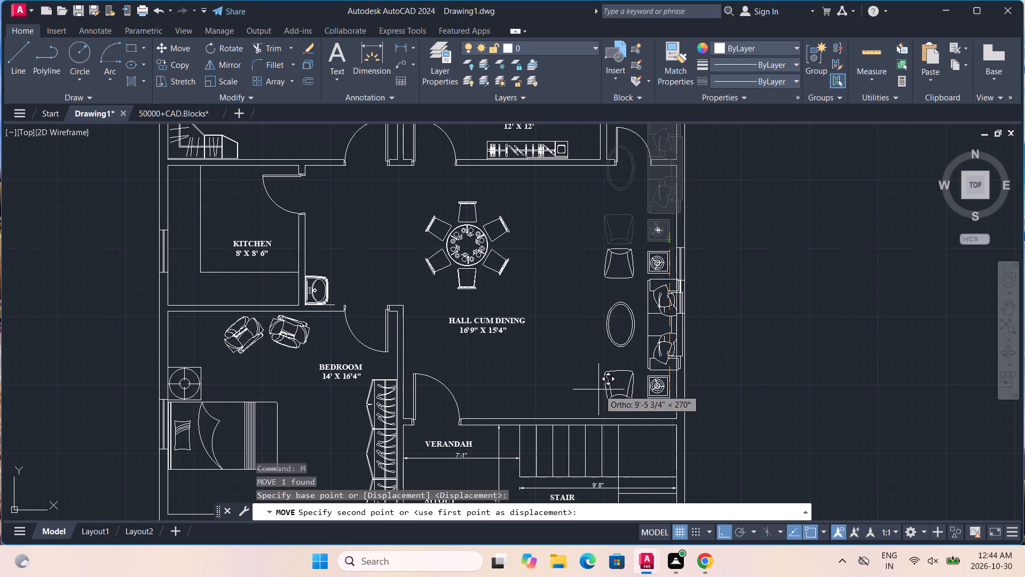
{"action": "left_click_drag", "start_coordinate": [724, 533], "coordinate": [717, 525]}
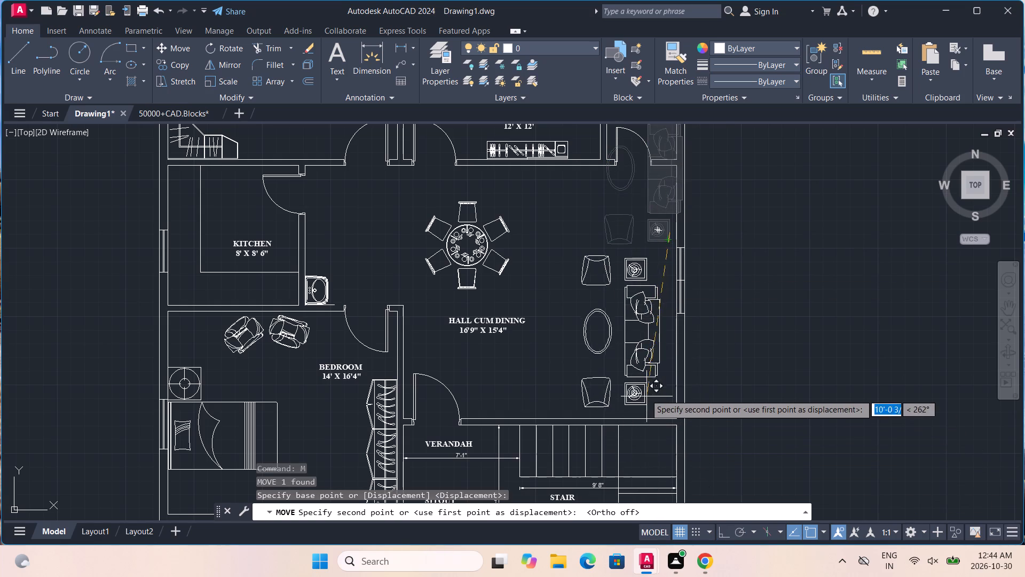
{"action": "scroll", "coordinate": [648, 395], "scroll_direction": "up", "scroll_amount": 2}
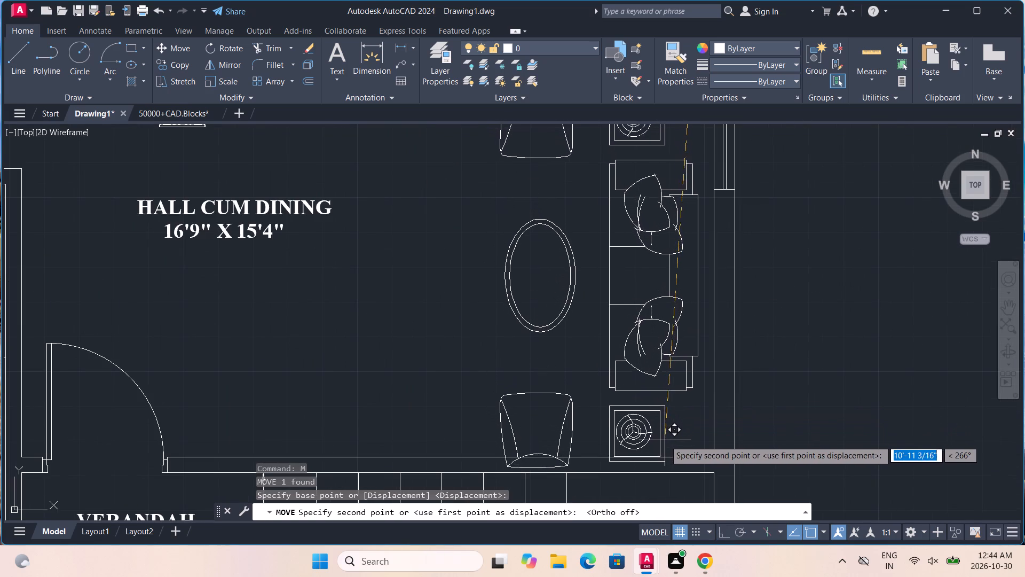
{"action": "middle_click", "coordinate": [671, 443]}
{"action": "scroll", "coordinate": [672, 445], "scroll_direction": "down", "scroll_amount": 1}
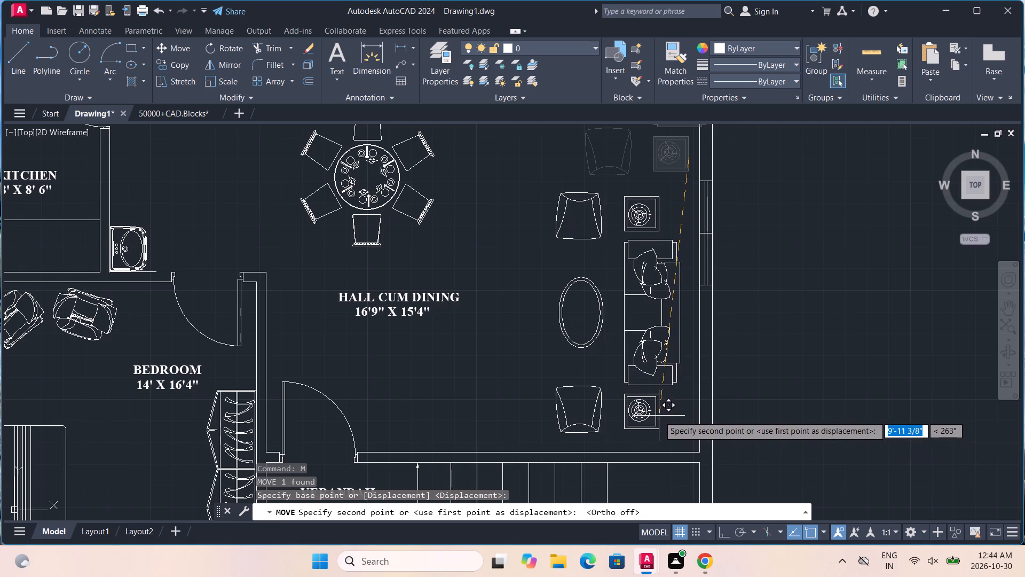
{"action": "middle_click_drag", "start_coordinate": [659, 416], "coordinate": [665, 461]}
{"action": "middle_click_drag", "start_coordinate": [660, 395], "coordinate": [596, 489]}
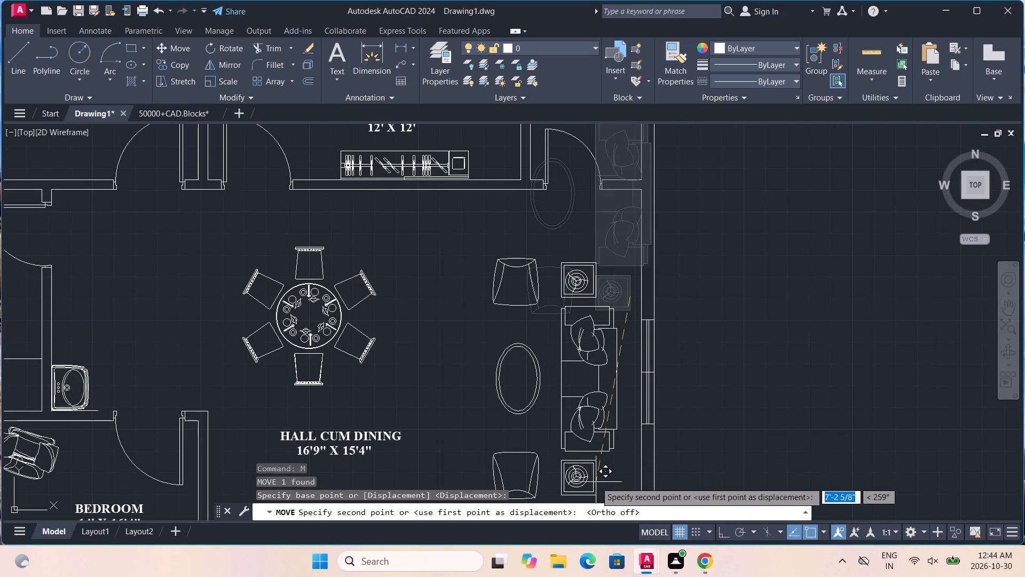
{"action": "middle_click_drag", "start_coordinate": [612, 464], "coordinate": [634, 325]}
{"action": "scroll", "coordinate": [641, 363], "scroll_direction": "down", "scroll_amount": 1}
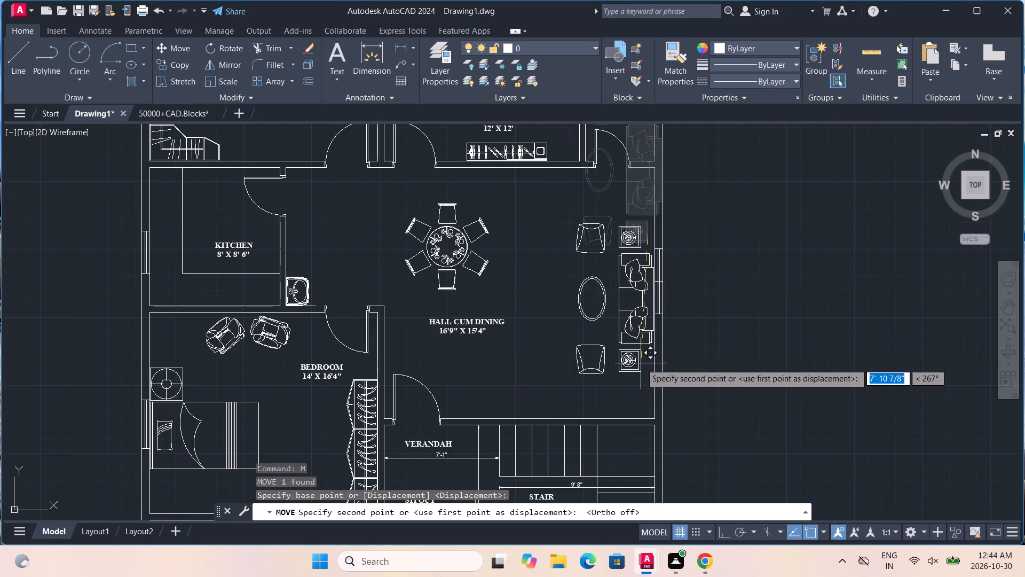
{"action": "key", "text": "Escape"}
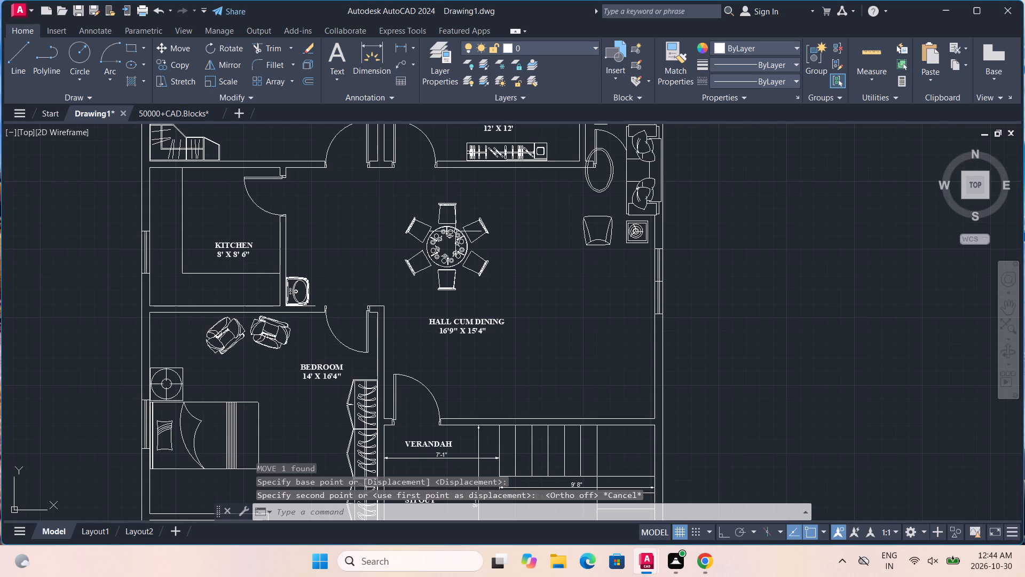
Move the round dining set about 3'-3" toward the kitchen within the hall cum dining area.
{"action": "left_click", "coordinate": [437, 244]}
{"action": "key", "text": "m"}
{"action": "key", "text": "Return"}
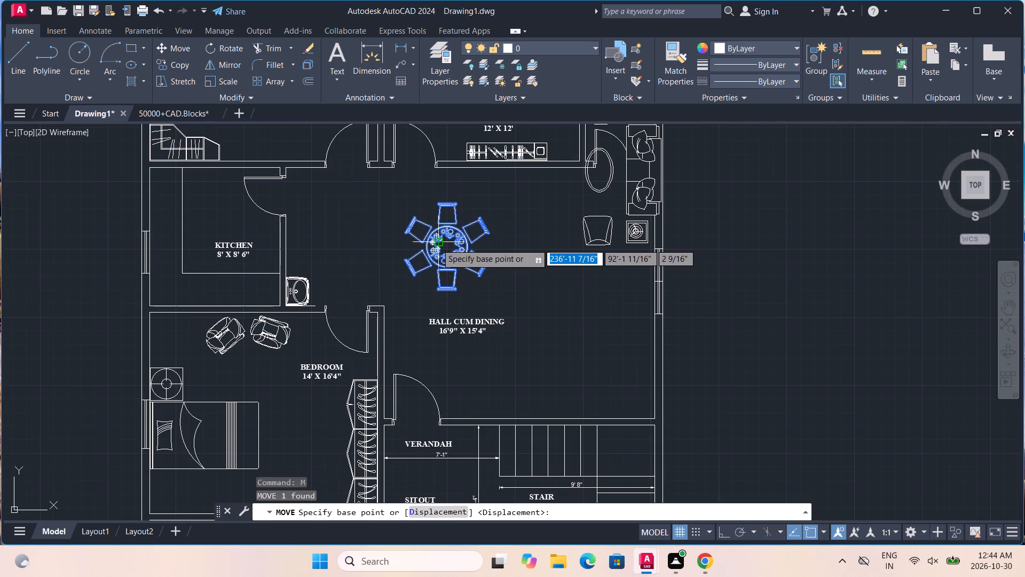
{"action": "left_click", "coordinate": [437, 244]}
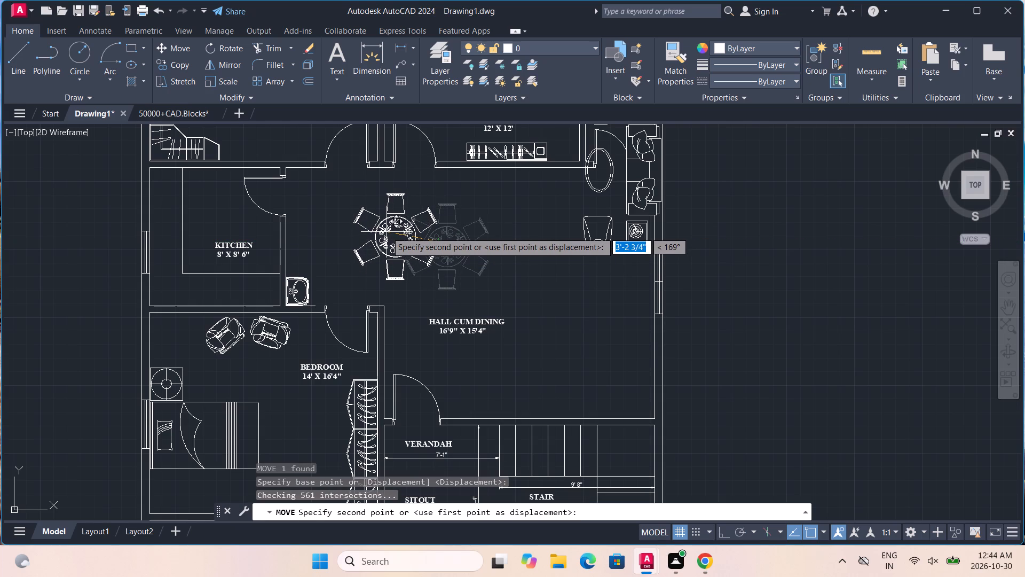
{"action": "left_click", "coordinate": [387, 232]}
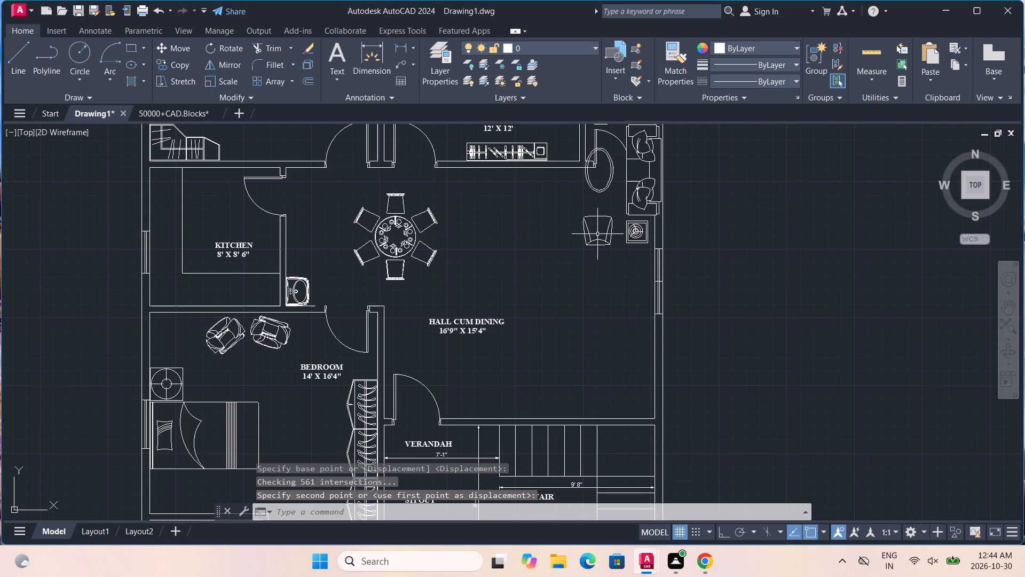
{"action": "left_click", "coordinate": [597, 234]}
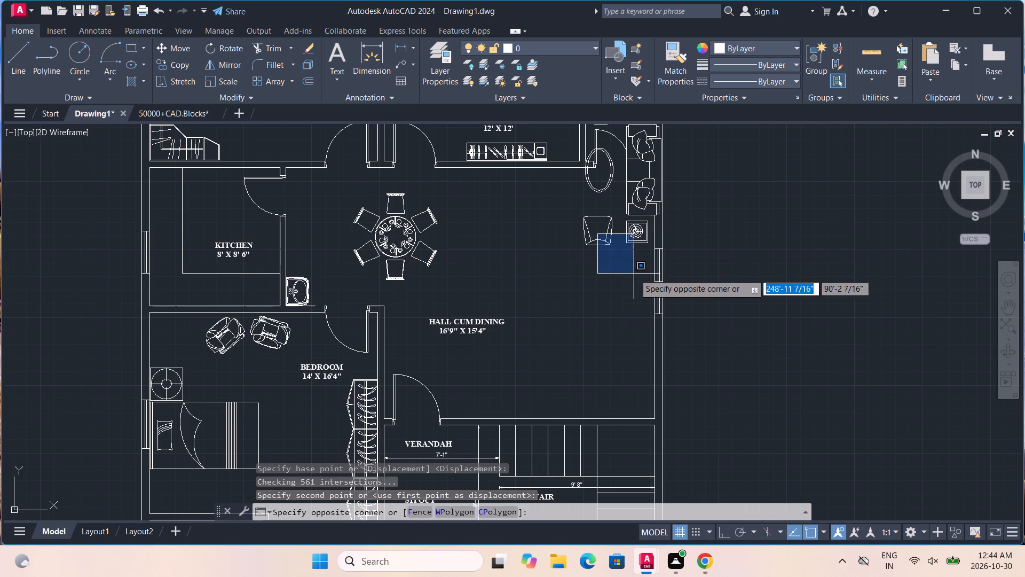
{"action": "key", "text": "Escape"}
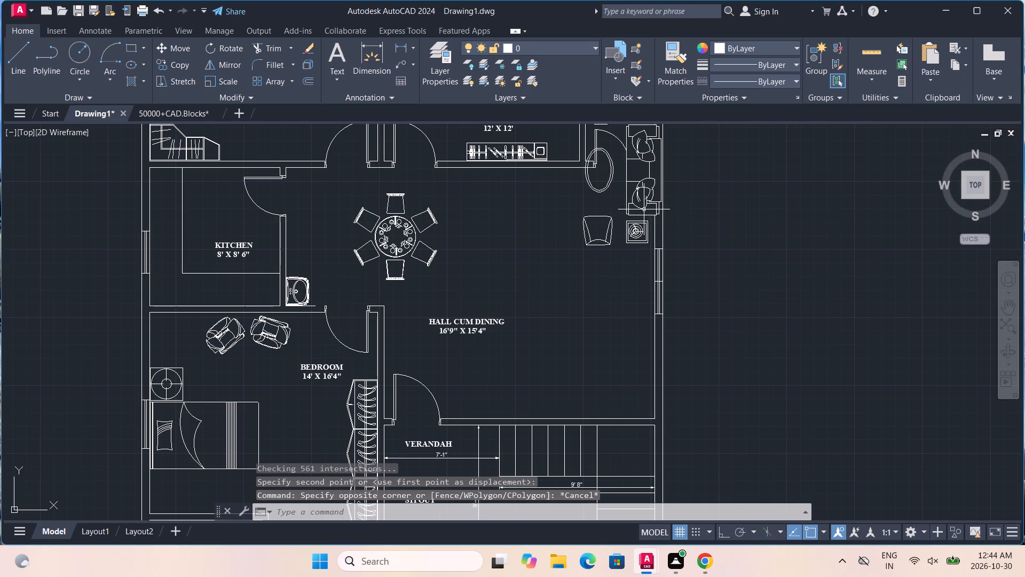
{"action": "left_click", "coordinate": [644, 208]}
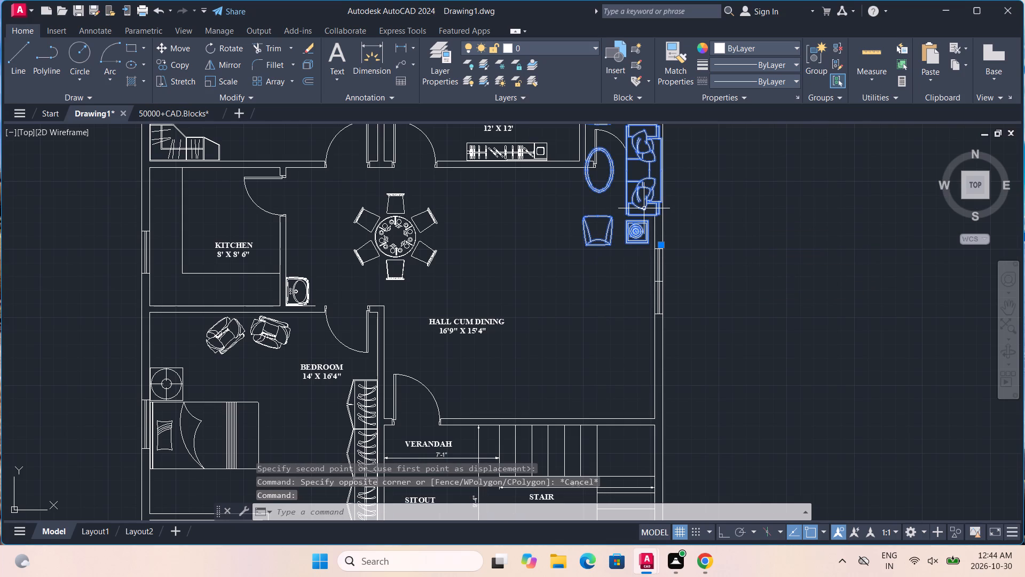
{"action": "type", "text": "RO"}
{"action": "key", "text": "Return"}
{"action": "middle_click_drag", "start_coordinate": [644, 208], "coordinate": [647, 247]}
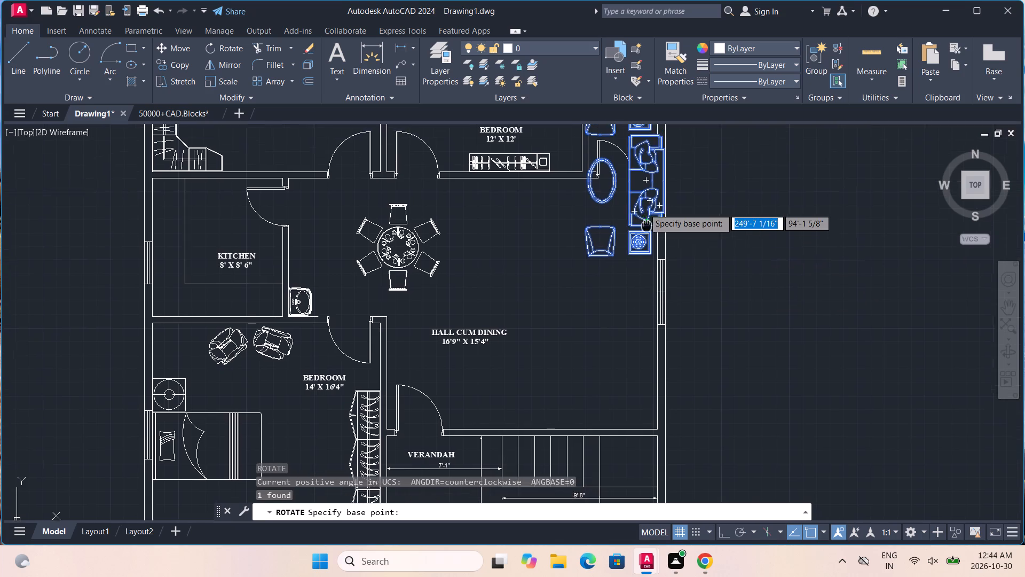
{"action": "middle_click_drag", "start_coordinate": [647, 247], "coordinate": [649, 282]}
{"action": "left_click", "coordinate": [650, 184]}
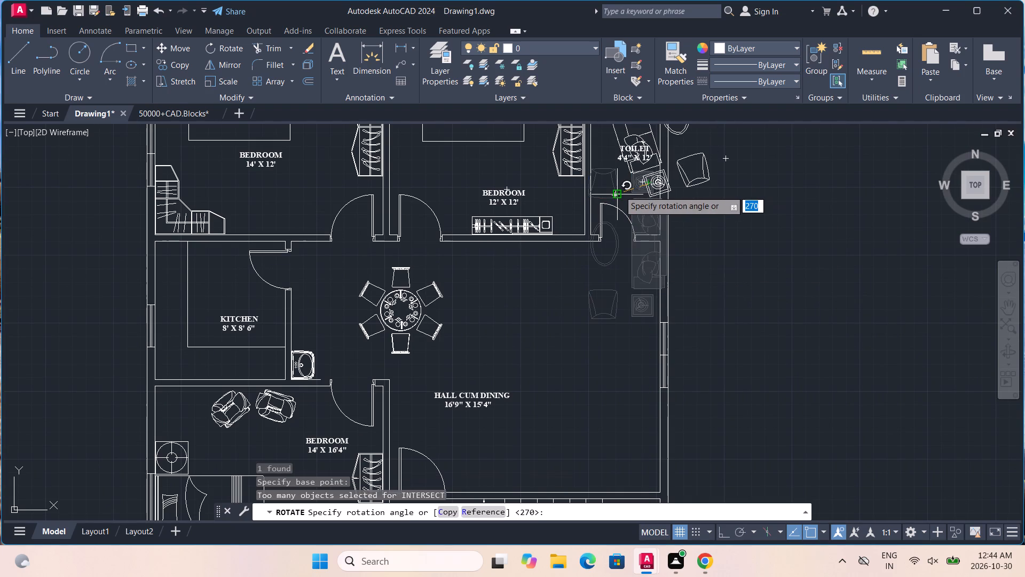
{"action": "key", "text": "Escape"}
Delete the sofa set with the oval coffee table that overlaps the toilet and hall.
{"action": "left_click", "coordinate": [644, 183]}
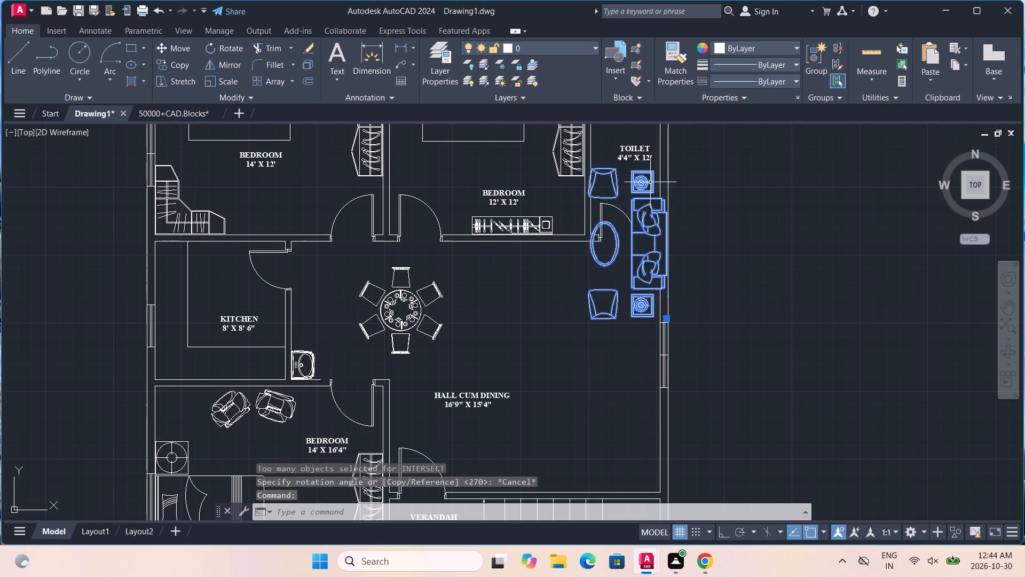
{"action": "key", "text": "Delete"}
Copy the sofa set with fringed rug, two armchairs, hatched coffee table and plant from the 50000+CAD.Blocks drawing.
{"action": "left_click", "coordinate": [204, 114]}
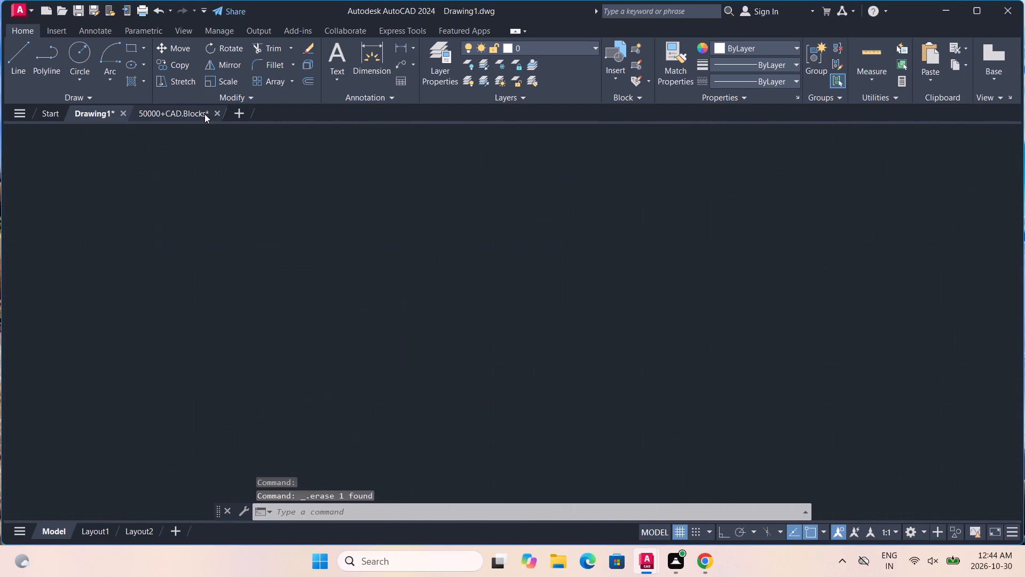
{"action": "scroll", "coordinate": [508, 288], "scroll_direction": "down", "scroll_amount": 4}
{"action": "scroll", "coordinate": [565, 255], "scroll_direction": "down", "scroll_amount": 2}
{"action": "scroll", "coordinate": [194, 243], "scroll_direction": "up", "scroll_amount": 1}
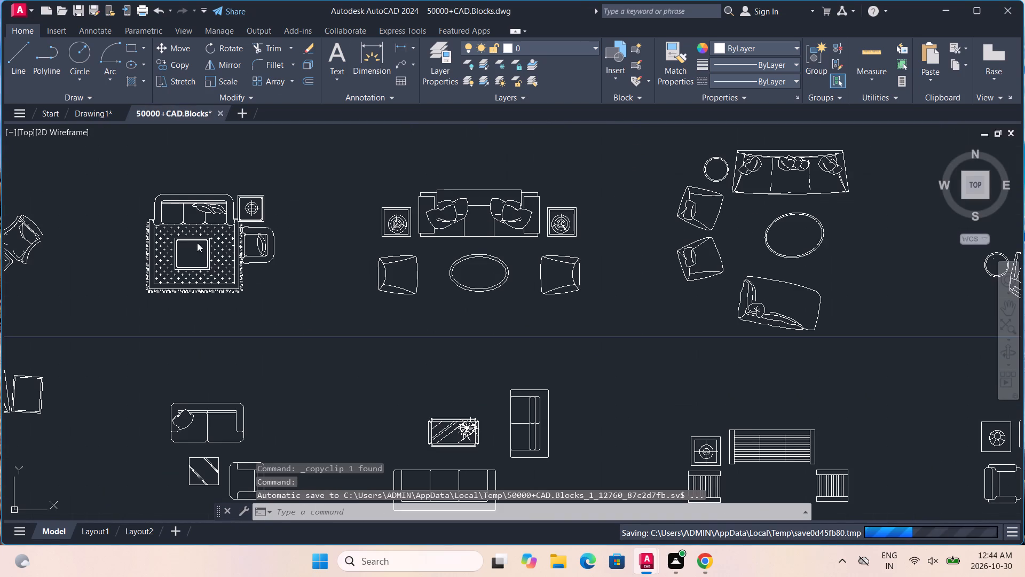
{"action": "scroll", "coordinate": [197, 243], "scroll_direction": "up", "scroll_amount": 1}
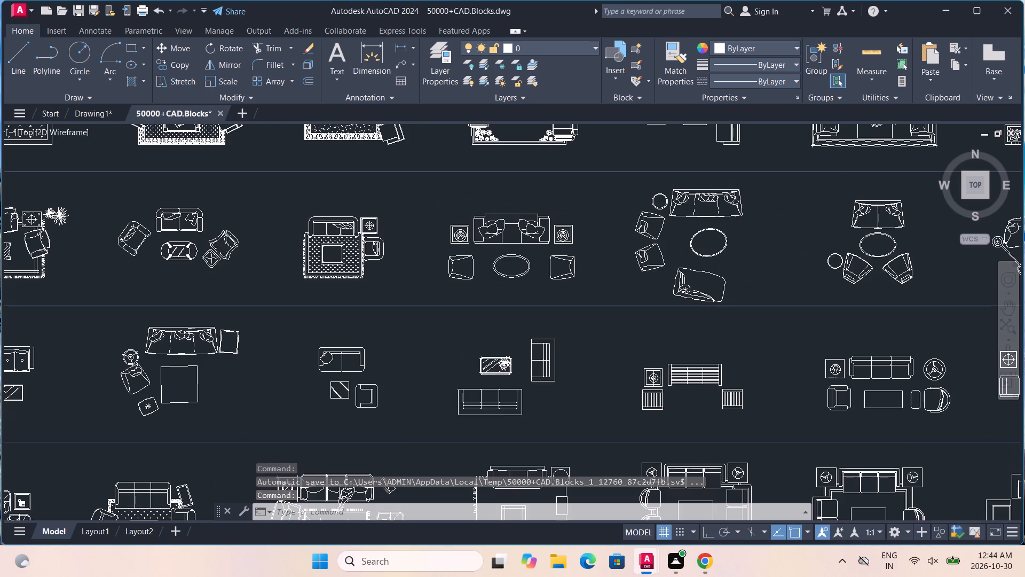
{"action": "scroll", "coordinate": [320, 314], "scroll_direction": "down", "scroll_amount": 1}
{"action": "middle_click_drag", "start_coordinate": [199, 277], "coordinate": [350, 275]}
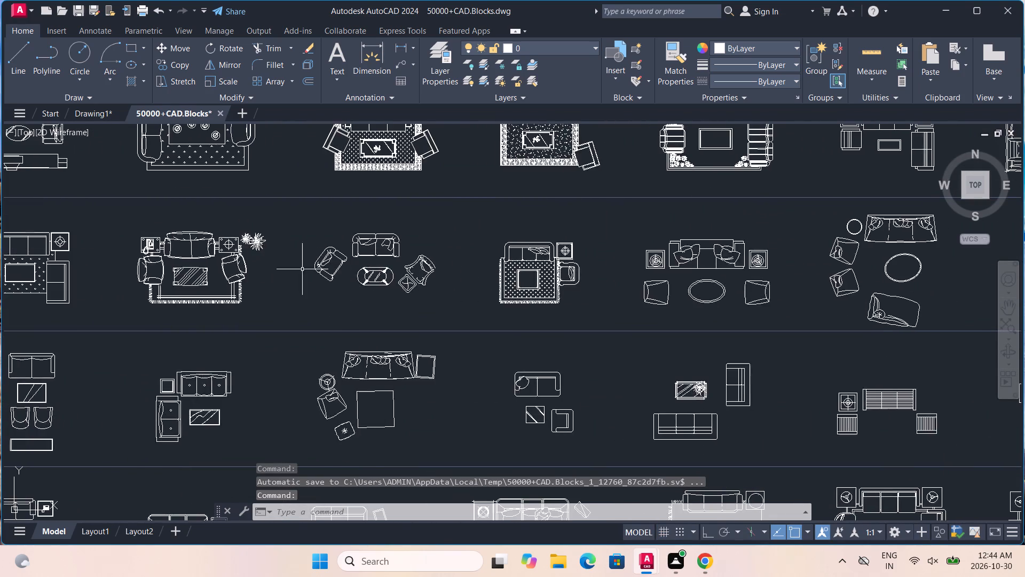
{"action": "scroll", "coordinate": [231, 269], "scroll_direction": "up", "scroll_amount": 1}
{"action": "left_click", "coordinate": [238, 239]}
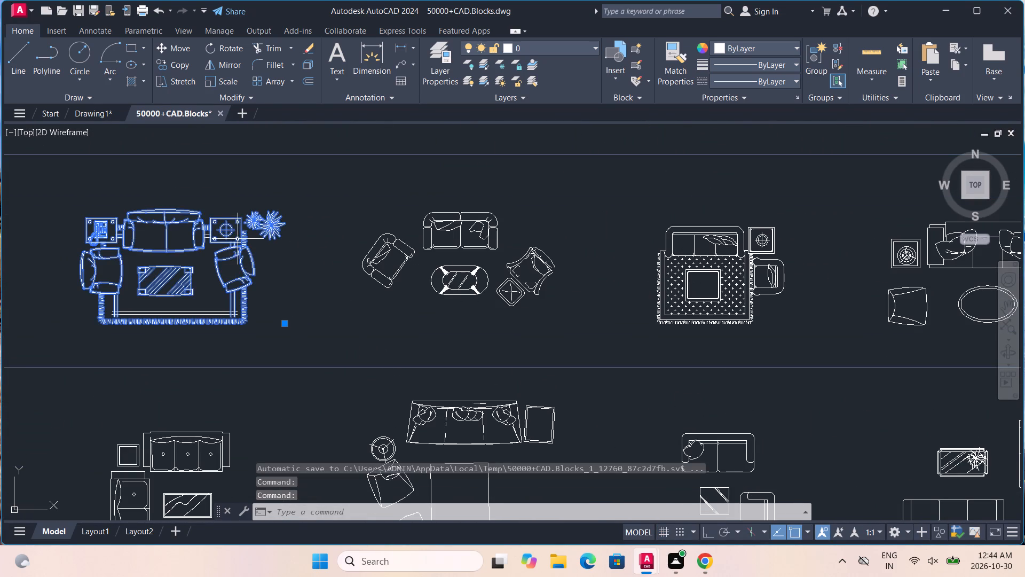
{"action": "right_click", "coordinate": [238, 239]}
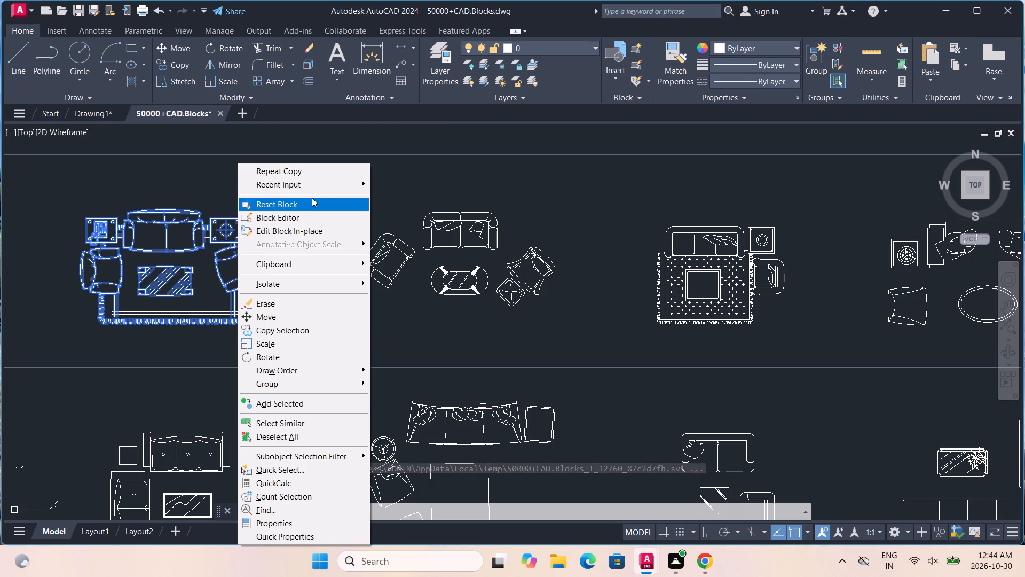
{"action": "left_click", "coordinate": [291, 266]}
{"action": "left_click", "coordinate": [382, 292]}
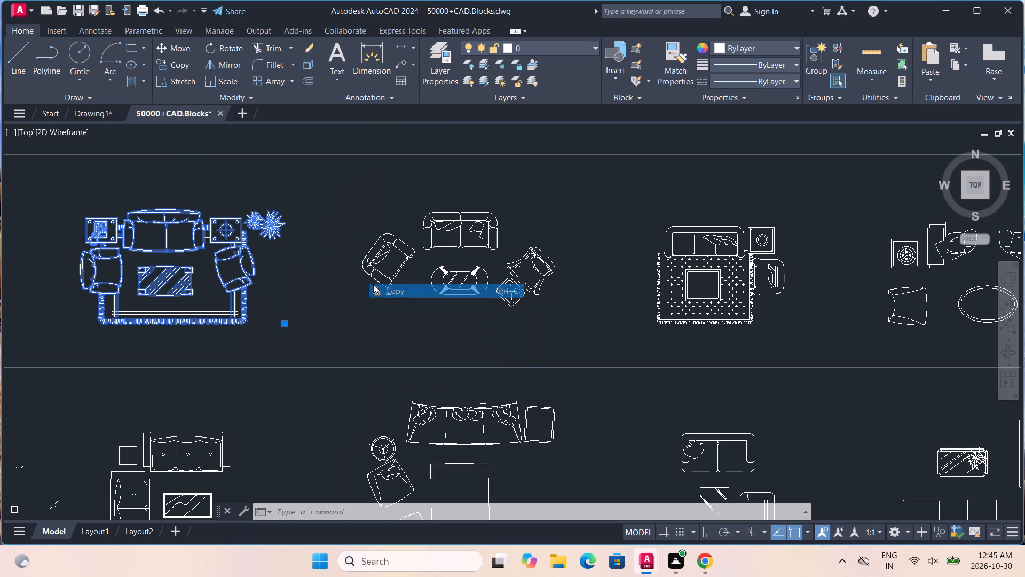
Paste the copied sofa set into Drawing1, in the empty space above the floor plans.
{"action": "left_click", "coordinate": [94, 115]}
{"action": "right_click", "coordinate": [541, 336]}
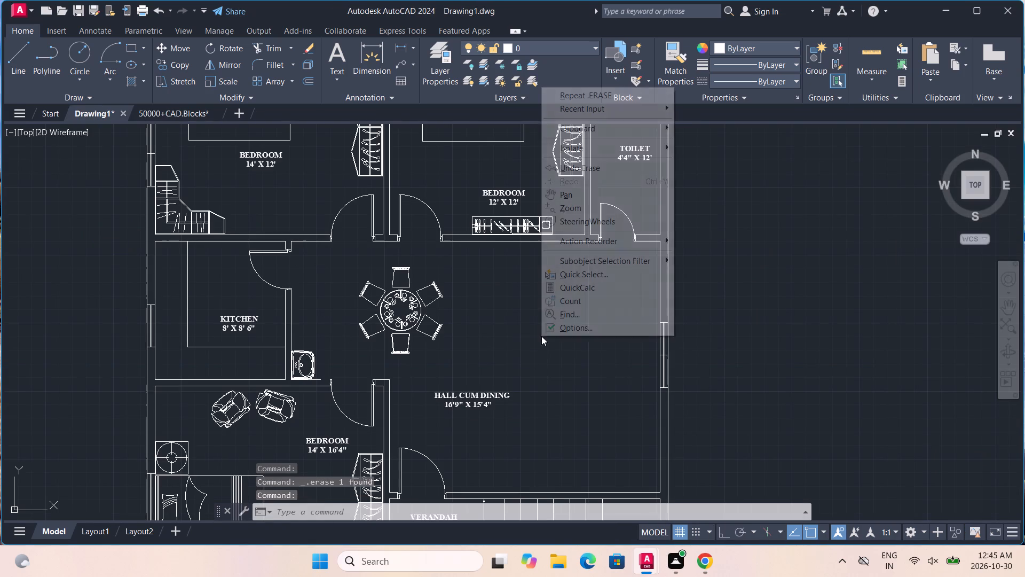
{"action": "left_click", "coordinate": [596, 146]}
{"action": "left_click", "coordinate": [600, 134]}
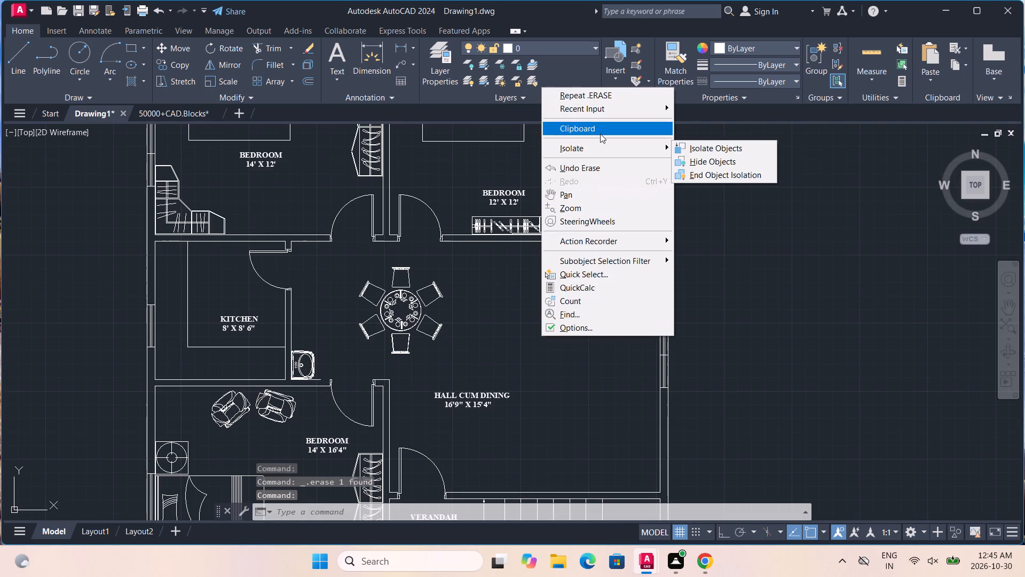
{"action": "left_click", "coordinate": [663, 127]}
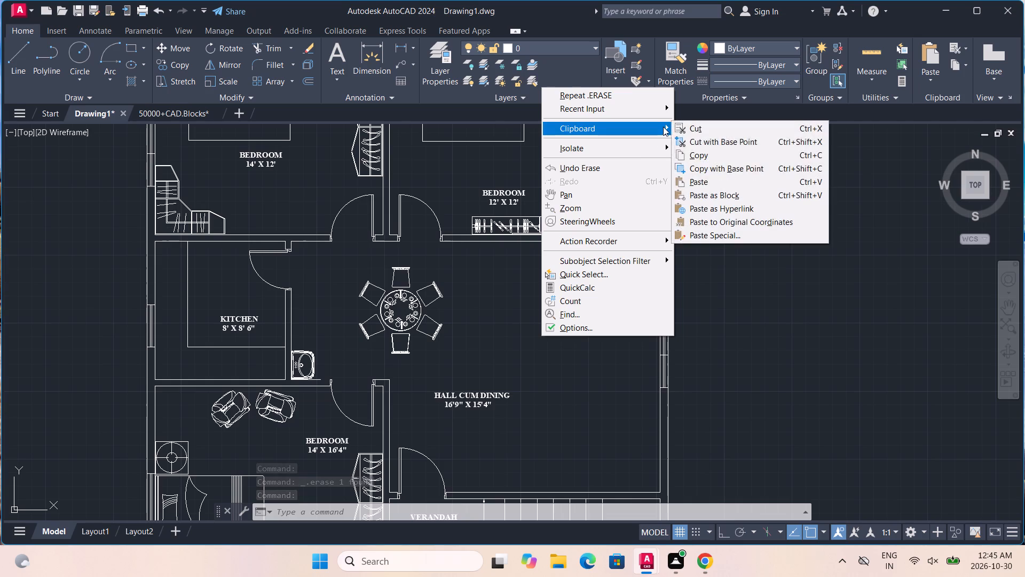
{"action": "left_click", "coordinate": [698, 180]}
{"action": "scroll", "coordinate": [589, 325], "scroll_direction": "down", "scroll_amount": 4}
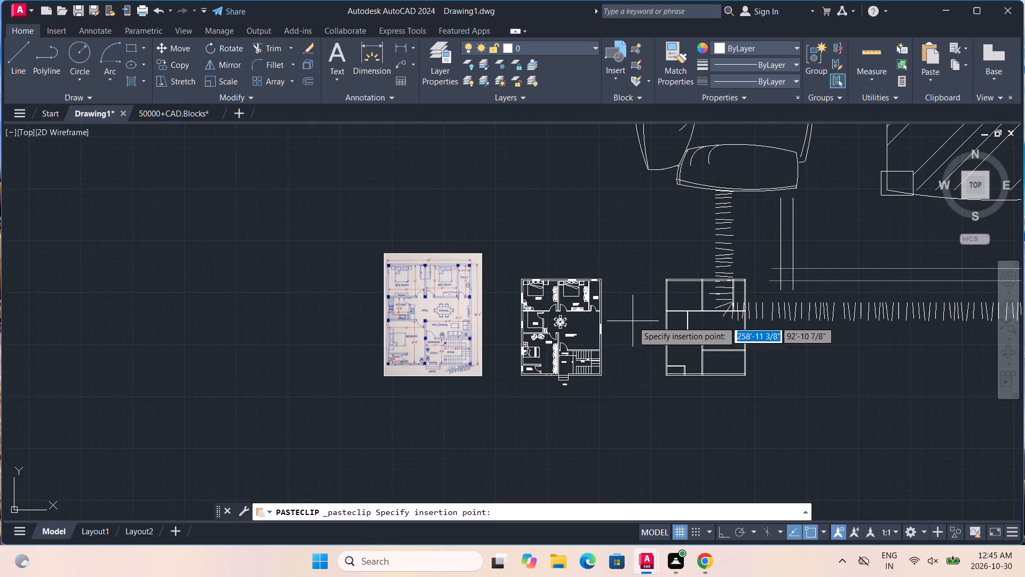
{"action": "left_click", "coordinate": [635, 242]}
Scale the pasted, oversized sofa set down to furniture size from a base point at the rug's fringed corner.
{"action": "left_click", "coordinate": [727, 234]}
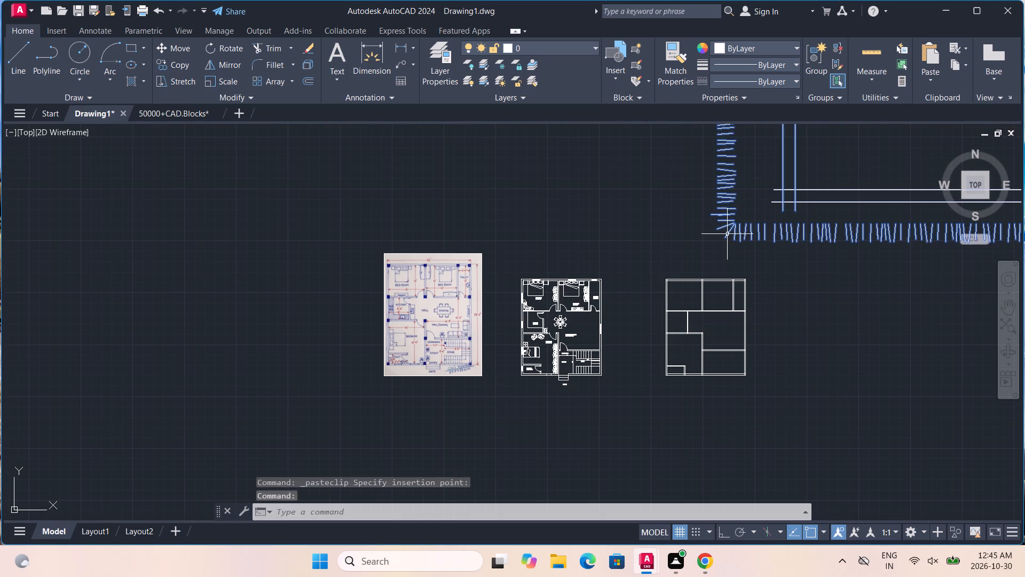
{"action": "type", "text": "SC"}
{"action": "key", "text": "Return"}
{"action": "left_click", "coordinate": [727, 234]}
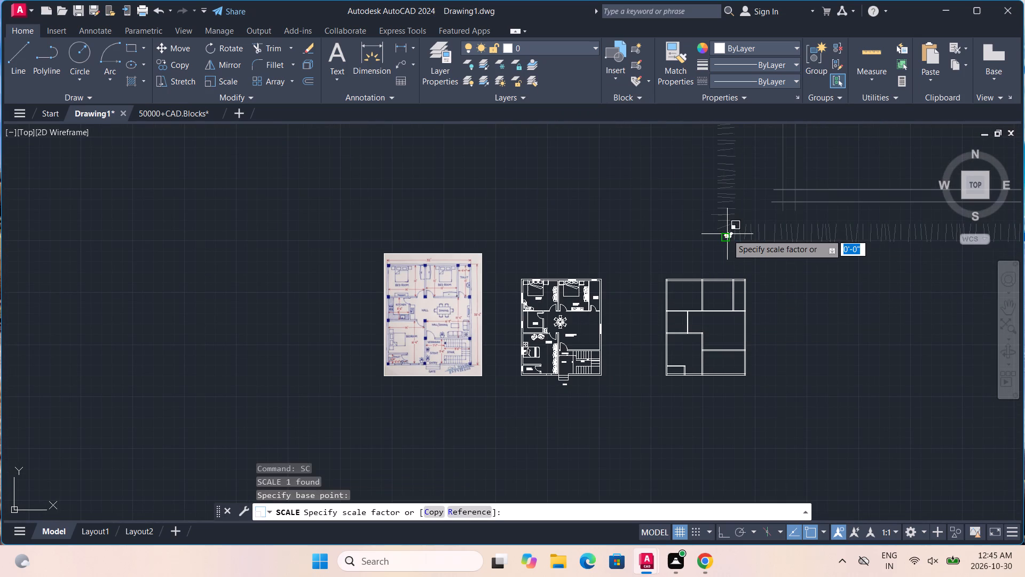
{"action": "scroll", "coordinate": [727, 234], "scroll_direction": "up", "scroll_amount": 3}
{"action": "left_click", "coordinate": [738, 220]}
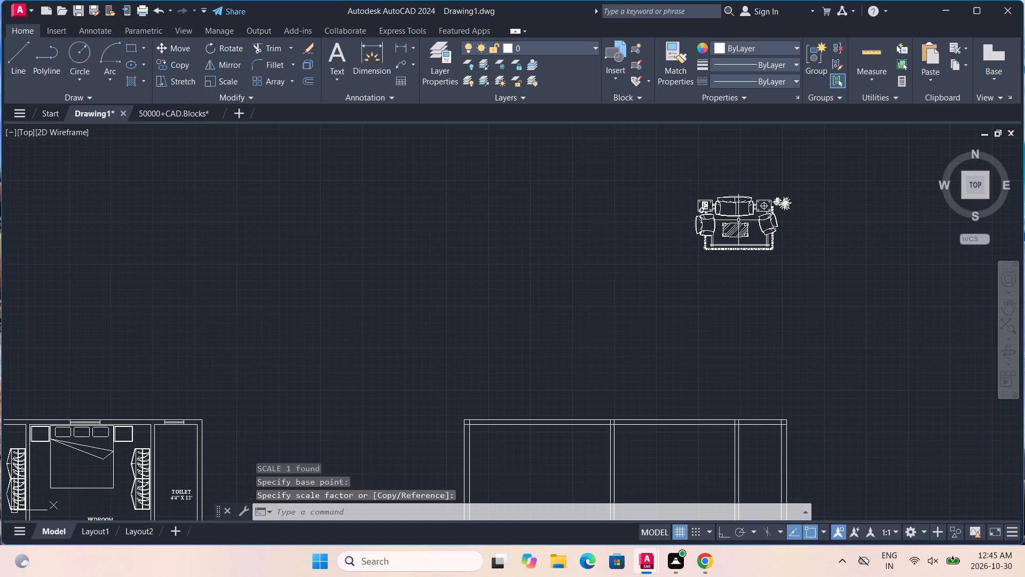
Move the scaled sofa set from above the plans into the hall cum dining area, between the room label and the window wall.
{"action": "left_click", "coordinate": [740, 214]}
{"action": "key", "text": "m"}
{"action": "key", "text": "Return"}
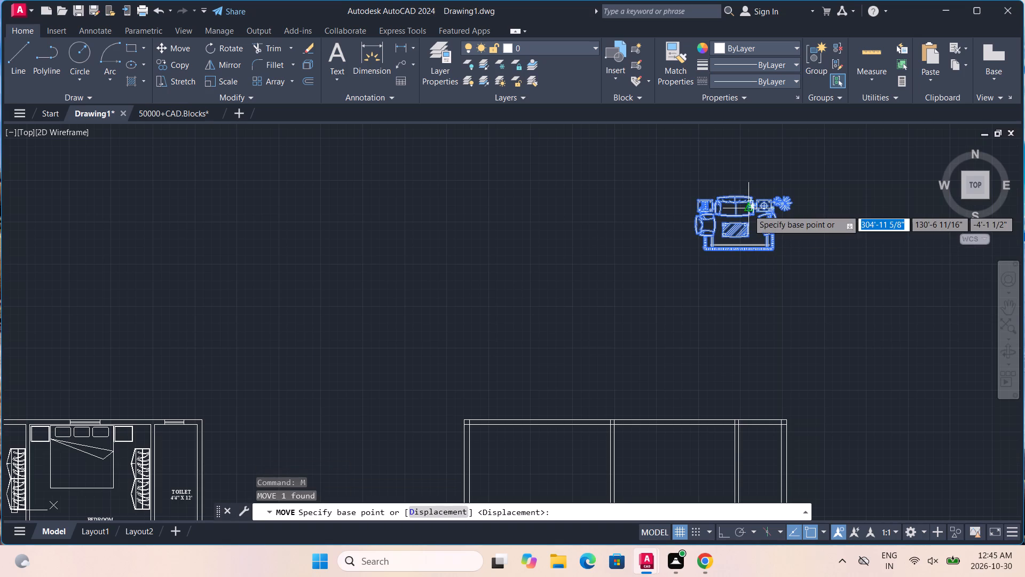
{"action": "left_click", "coordinate": [748, 209]}
{"action": "middle_click_drag", "start_coordinate": [308, 269], "coordinate": [635, 107]}
{"action": "middle_click_drag", "start_coordinate": [478, 403], "coordinate": [478, 311]}
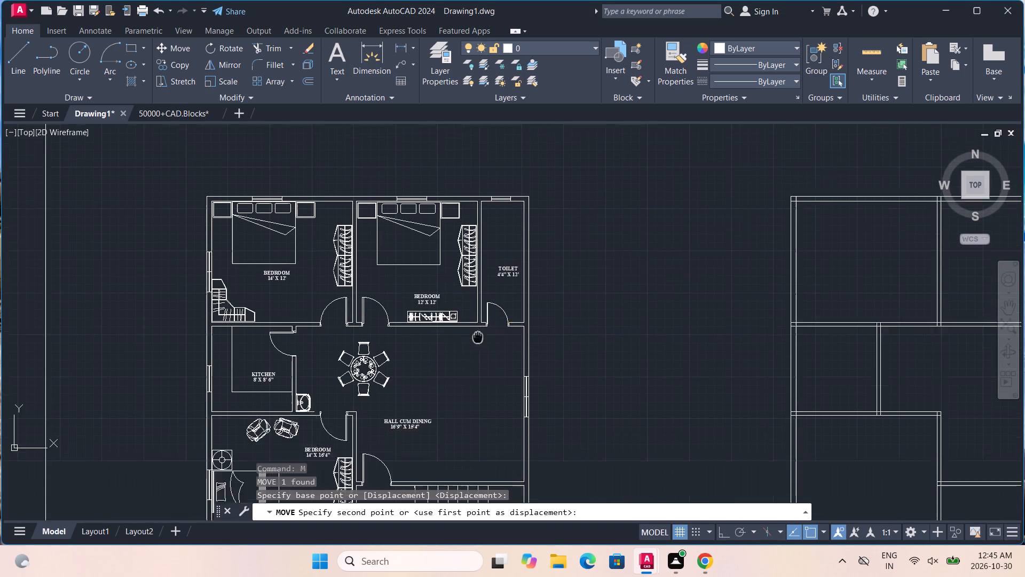
{"action": "middle_click_drag", "start_coordinate": [478, 311], "coordinate": [478, 297]}
{"action": "scroll", "coordinate": [469, 334], "scroll_direction": "up", "scroll_amount": 2}
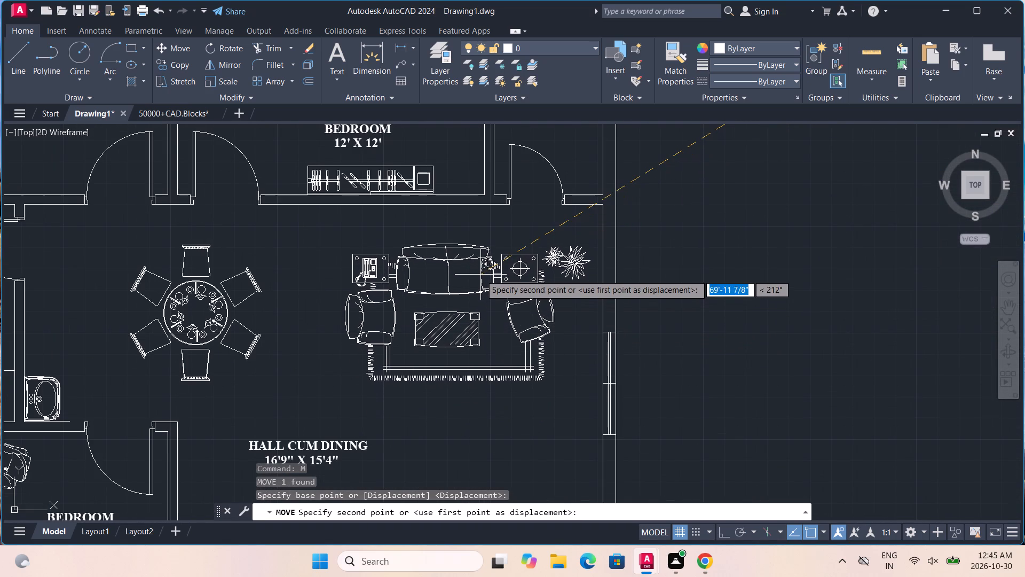
{"action": "middle_click_drag", "start_coordinate": [474, 280], "coordinate": [503, 214]}
{"action": "middle_click_drag", "start_coordinate": [500, 232], "coordinate": [500, 230]}
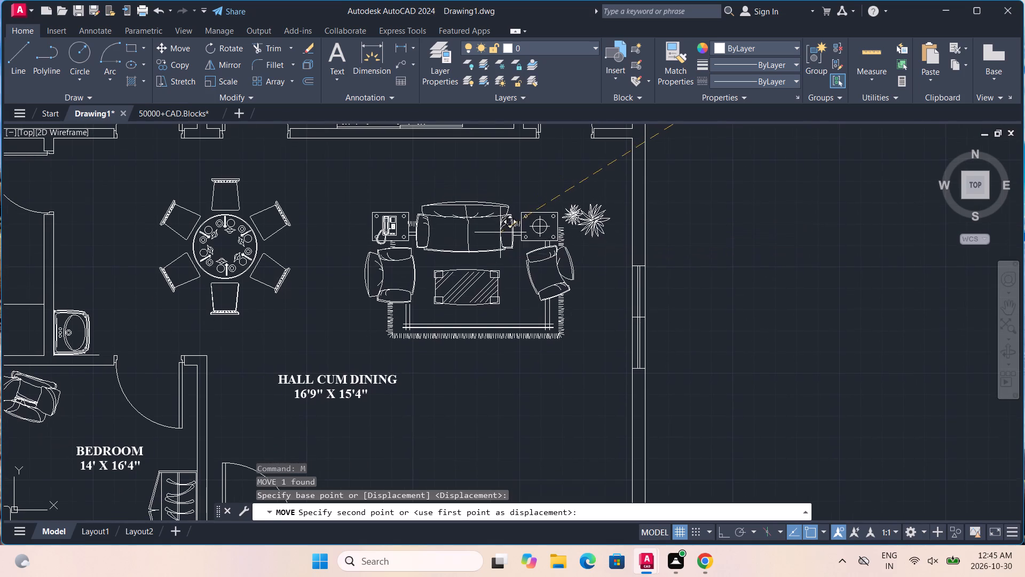
{"action": "middle_click_drag", "start_coordinate": [500, 230], "coordinate": [505, 192]}
{"action": "scroll", "coordinate": [505, 192], "scroll_direction": "down", "scroll_amount": 1}
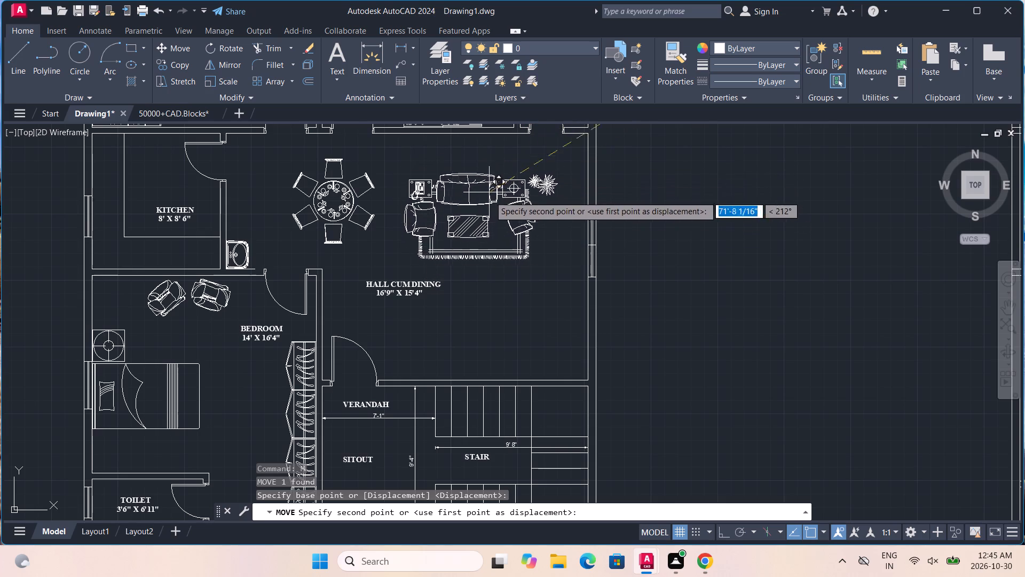
{"action": "scroll", "coordinate": [511, 249], "scroll_direction": "down", "scroll_amount": 1}
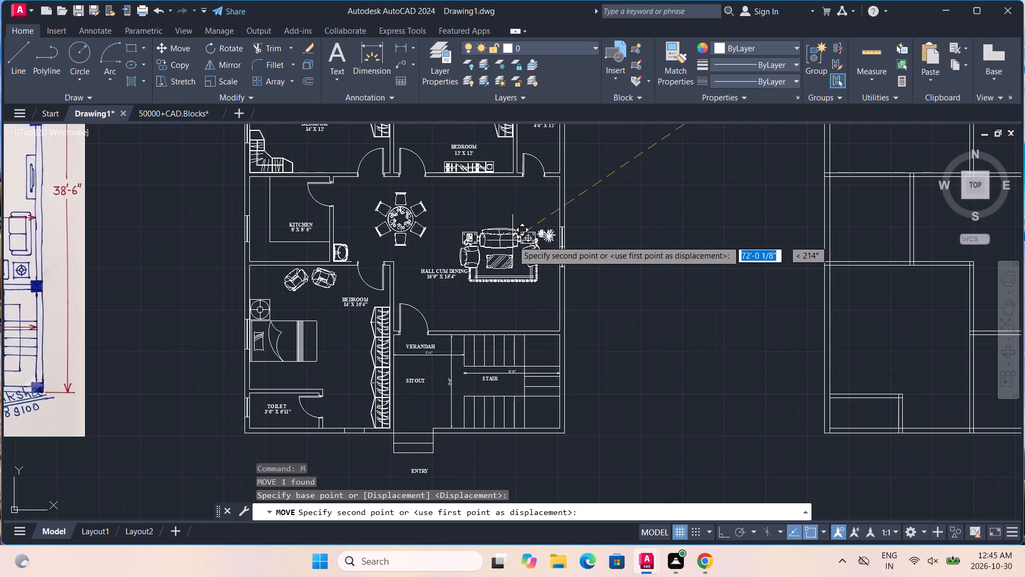
{"action": "scroll", "coordinate": [512, 237], "scroll_direction": "up", "scroll_amount": 1}
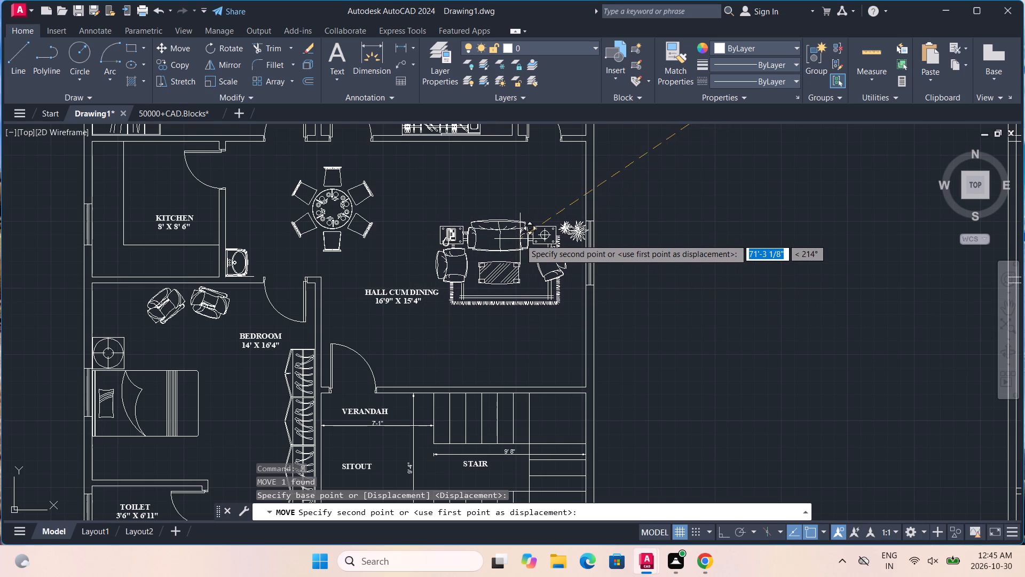
{"action": "left_click", "coordinate": [520, 239]}
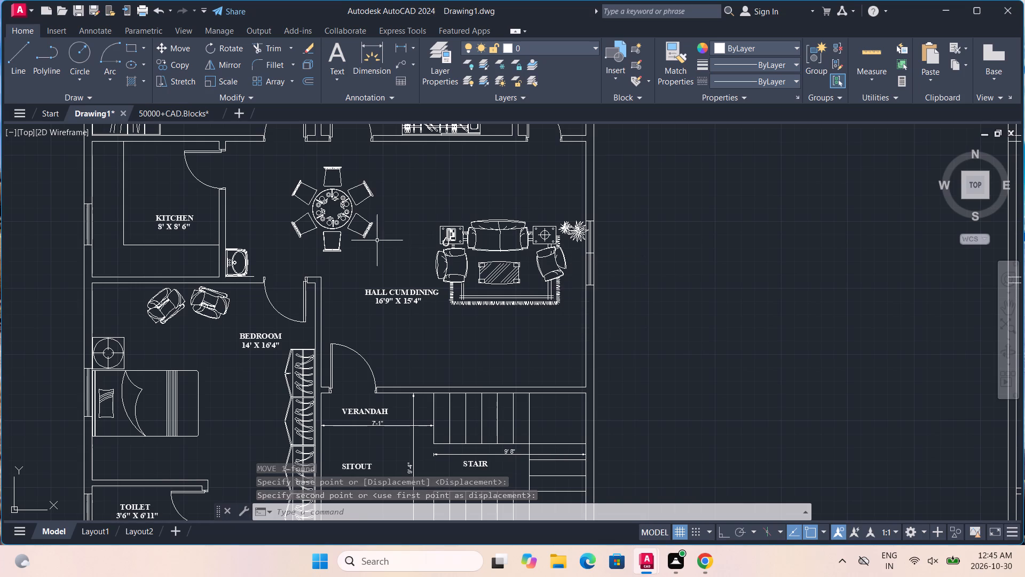
Move the round six-seat dining set about 1'-3" toward the kitchen.
{"action": "left_click", "coordinate": [348, 206]}
{"action": "key", "text": "m"}
{"action": "key", "text": "Return"}
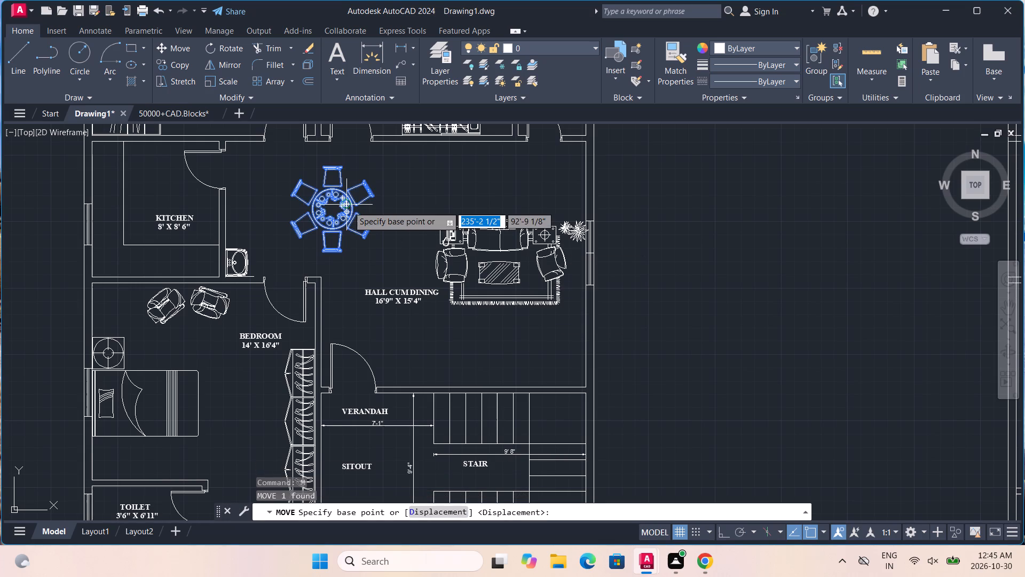
{"action": "left_click", "coordinate": [348, 206]}
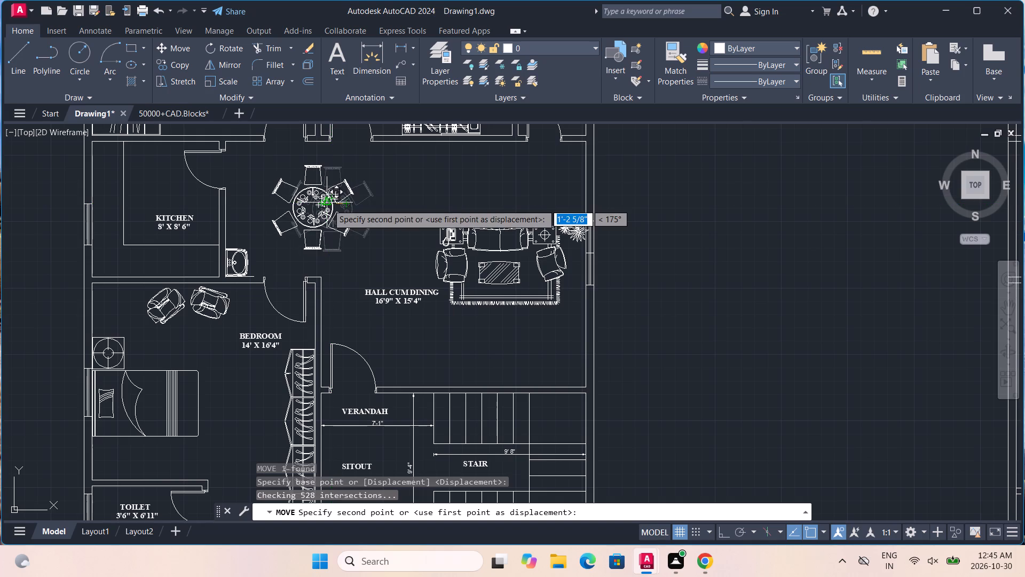
{"action": "left_click", "coordinate": [328, 204]}
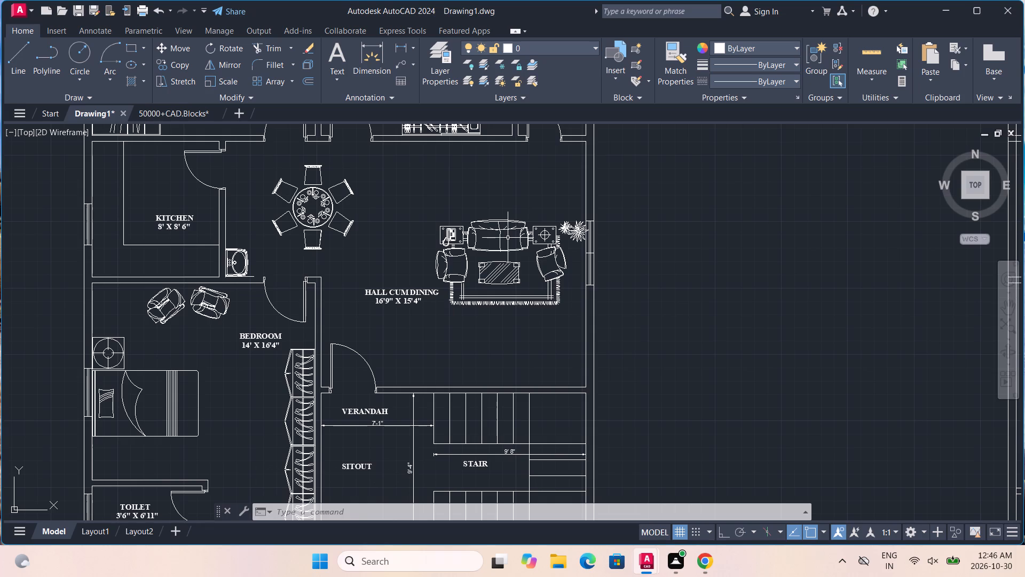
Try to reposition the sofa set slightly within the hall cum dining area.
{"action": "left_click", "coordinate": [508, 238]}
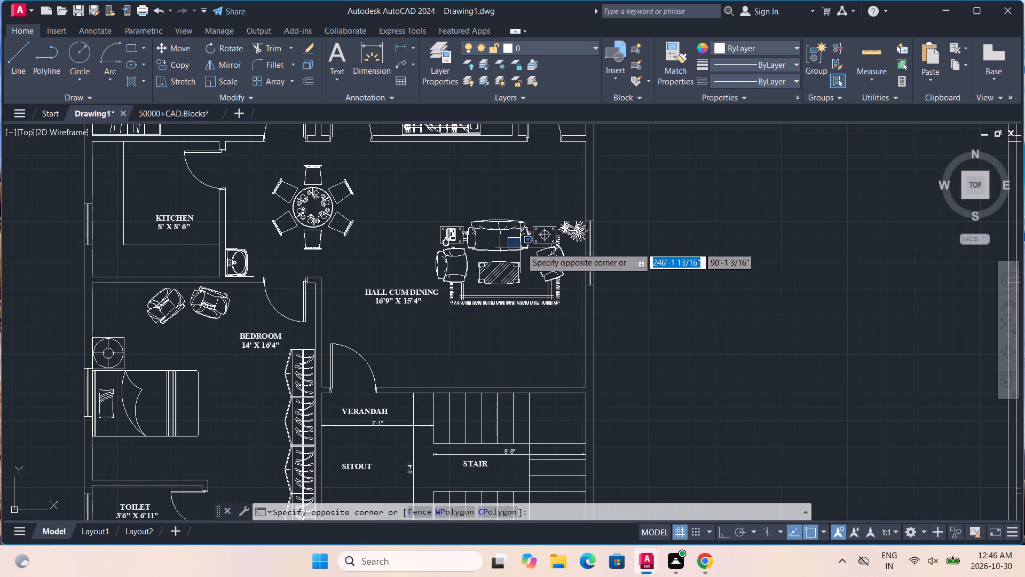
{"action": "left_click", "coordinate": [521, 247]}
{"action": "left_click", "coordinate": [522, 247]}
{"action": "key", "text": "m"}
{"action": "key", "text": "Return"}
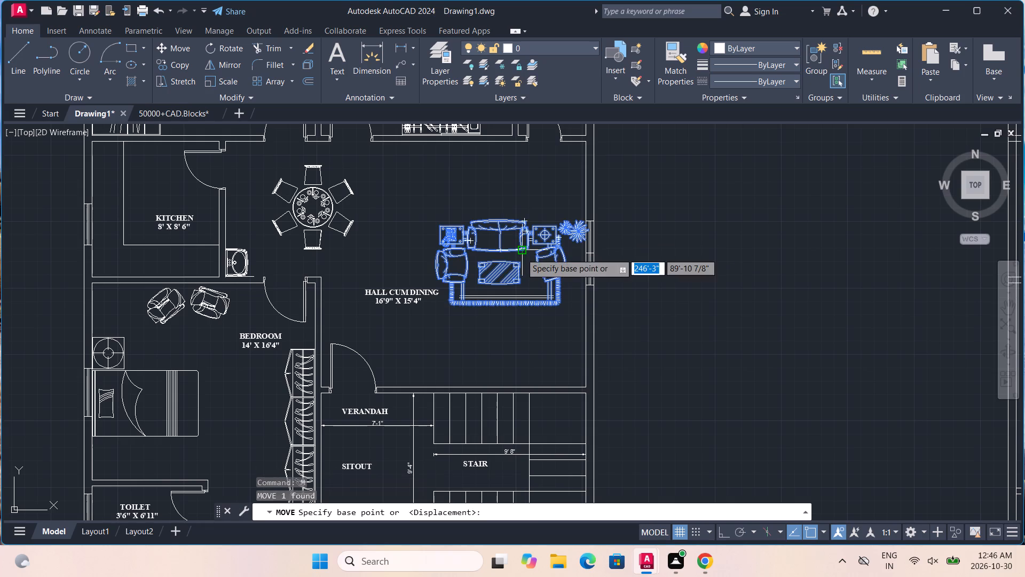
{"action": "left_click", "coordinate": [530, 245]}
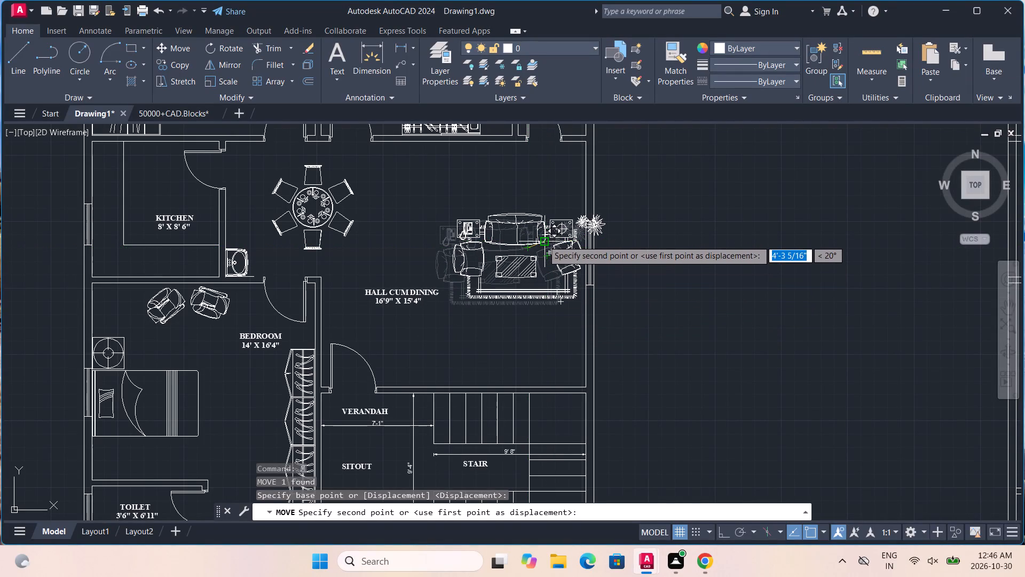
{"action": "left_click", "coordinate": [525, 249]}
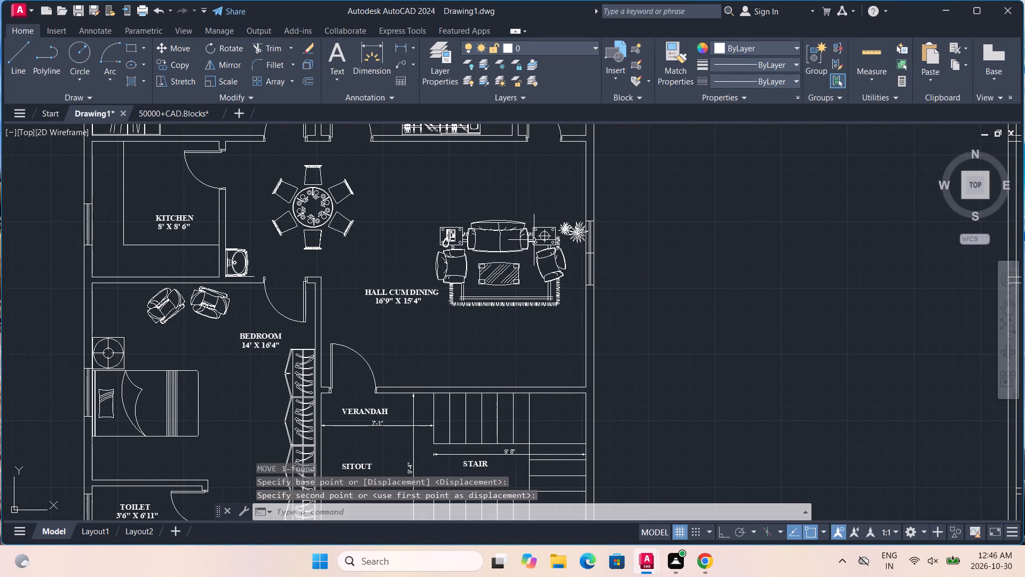
Rotate the sofa set 270° about the outer corner of its telephone side table.
{"action": "left_click", "coordinate": [534, 239]}
{"action": "type", "text": "RO"}
{"action": "key", "text": "Return"}
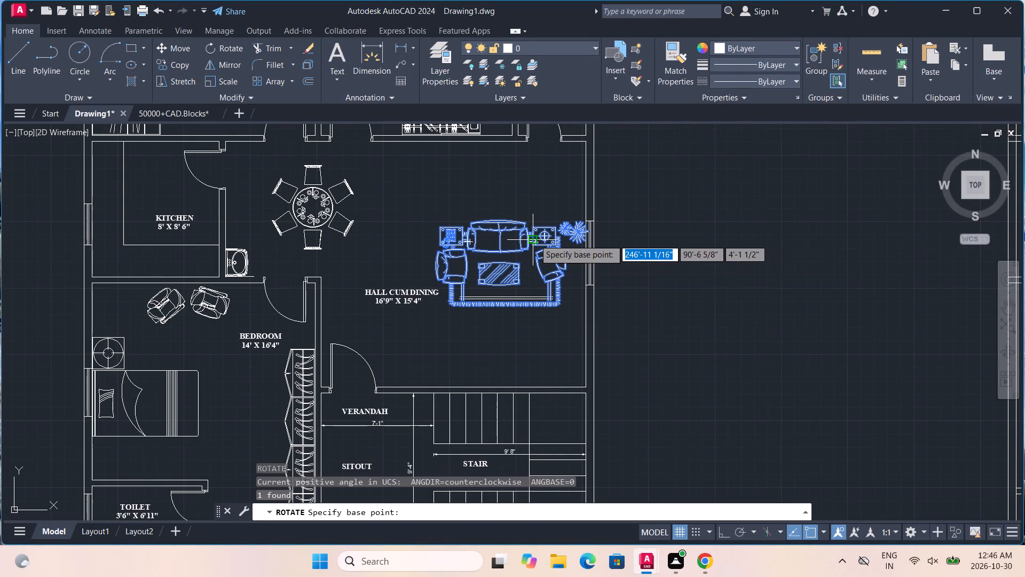
{"action": "left_click", "coordinate": [443, 230]}
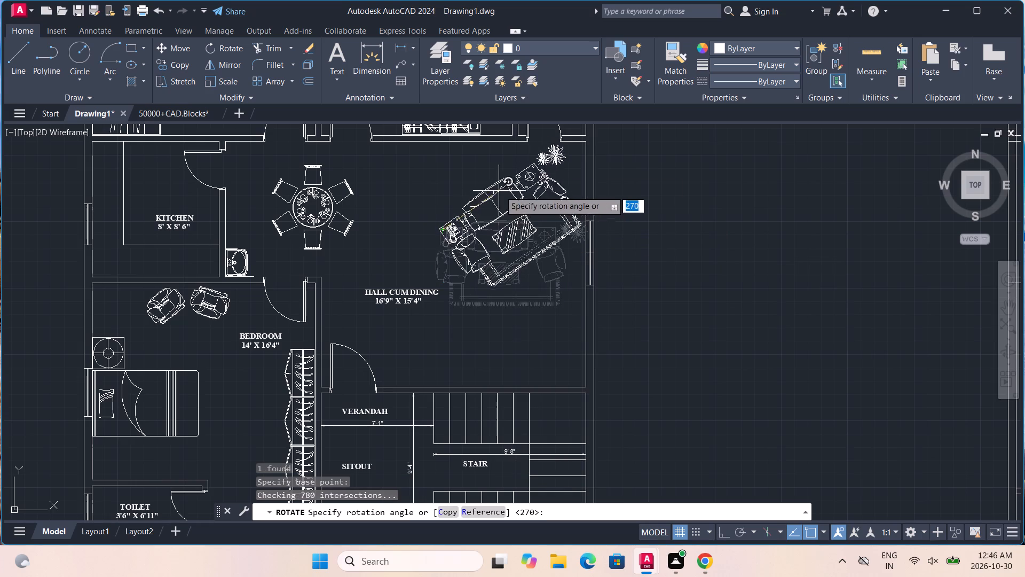
{"action": "left_click", "coordinate": [441, 324]}
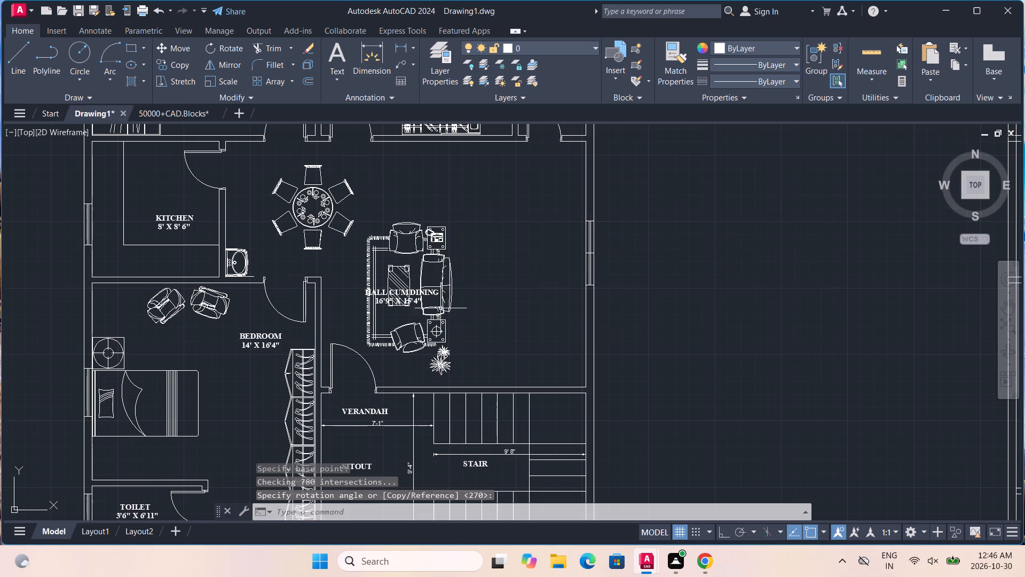
Move the rotated sofa set about 8' across the hall so the sofa backs onto the window wall.
{"action": "left_click", "coordinate": [436, 259]}
{"action": "left_click", "coordinate": [437, 252]}
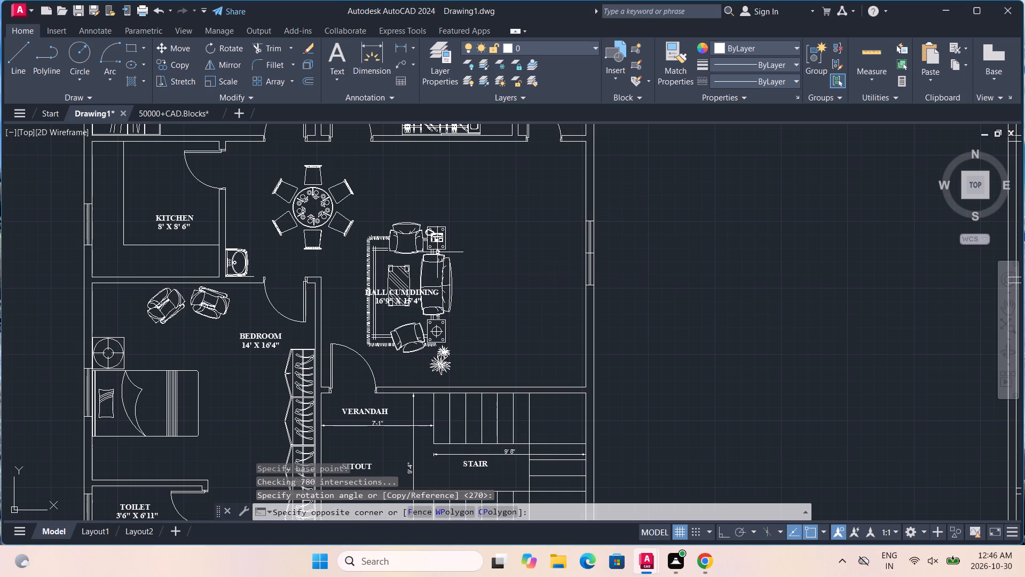
{"action": "left_click", "coordinate": [435, 255]}
{"action": "key", "text": "m"}
{"action": "key", "text": "Return"}
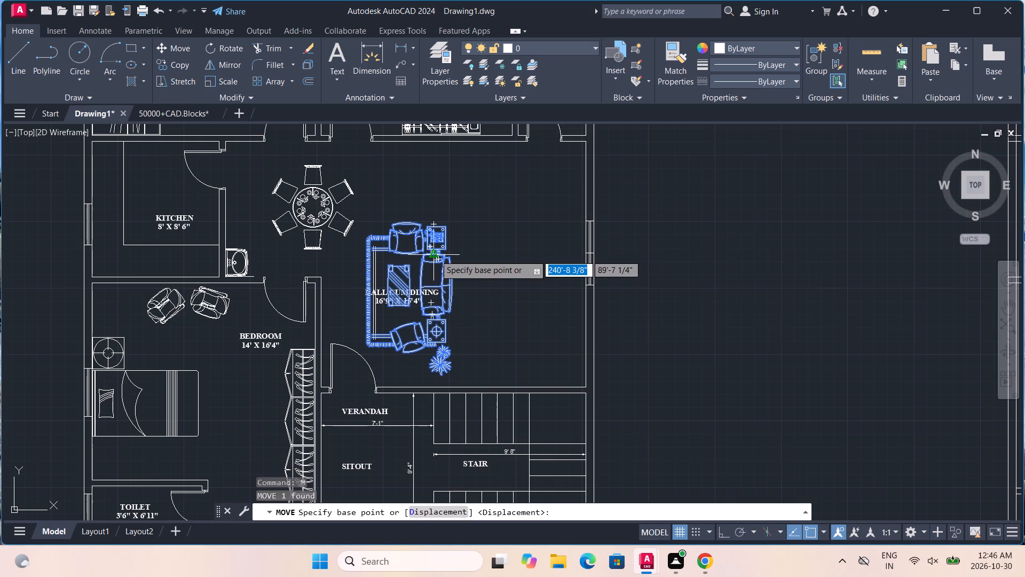
{"action": "left_click", "coordinate": [435, 255]}
{"action": "scroll", "coordinate": [561, 259], "scroll_direction": "up", "scroll_amount": 2}
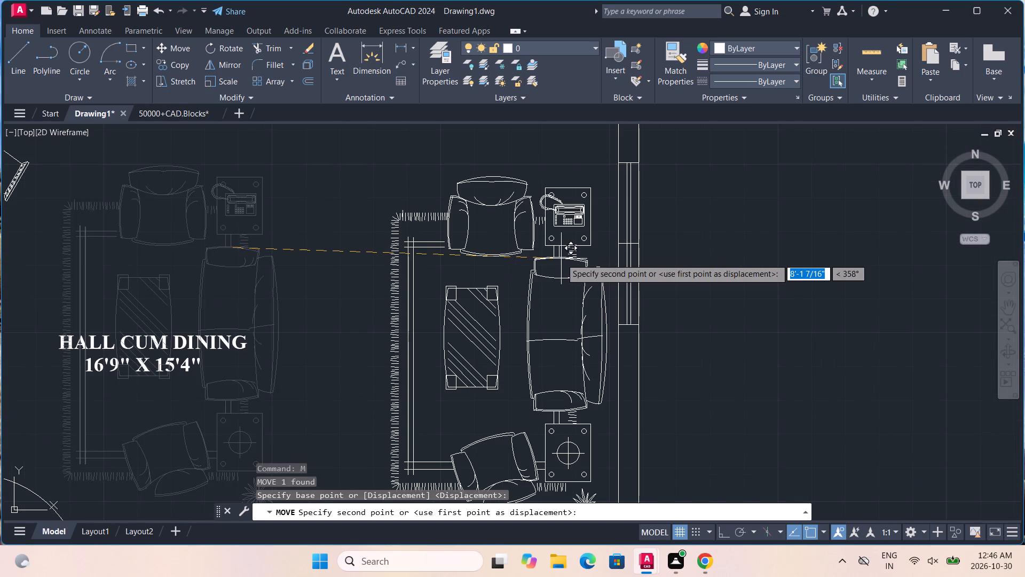
{"action": "left_click", "coordinate": [562, 257]}
{"action": "scroll", "coordinate": [562, 257], "scroll_direction": "down", "scroll_amount": 2}
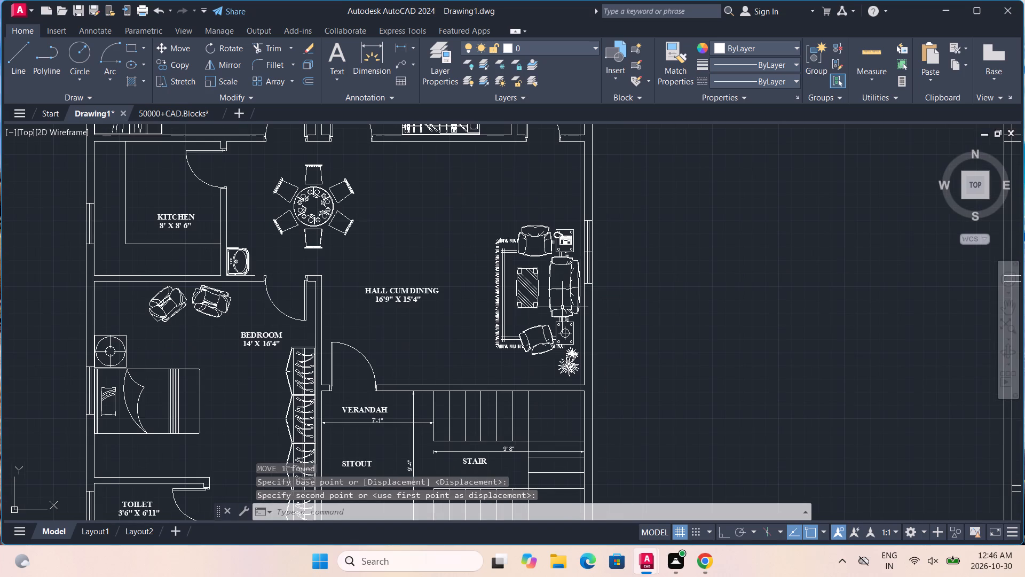
Enlarge the sofa set by a factor of about 1.25 from a base point on its telephone side table.
{"action": "scroll", "coordinate": [562, 307], "scroll_direction": "down", "scroll_amount": 2}
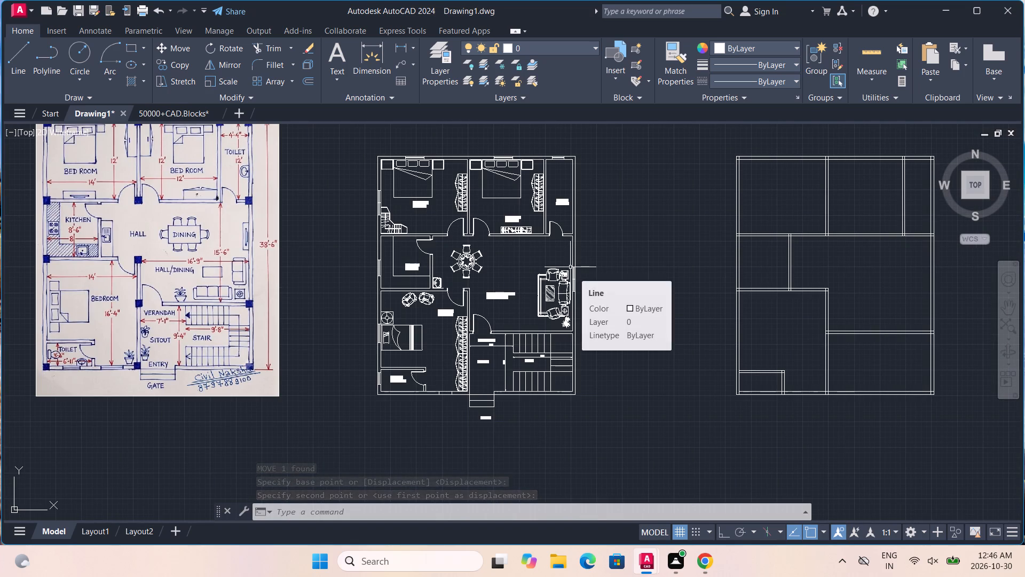
{"action": "scroll", "coordinate": [570, 267], "scroll_direction": "up", "scroll_amount": 1}
{"action": "scroll", "coordinate": [570, 267], "scroll_direction": "down", "scroll_amount": 1}
{"action": "scroll", "coordinate": [586, 277], "scroll_direction": "up", "scroll_amount": 2}
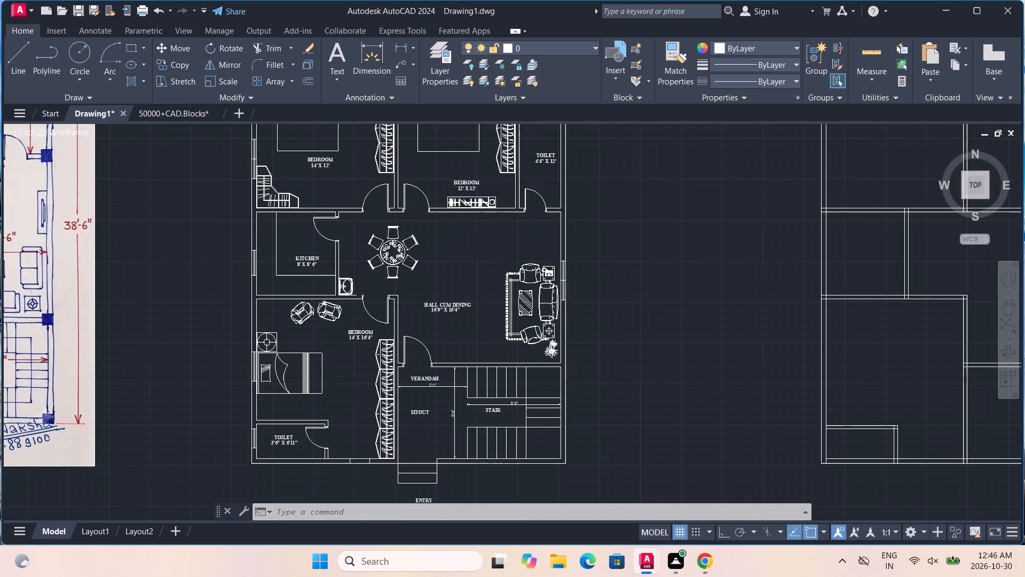
{"action": "middle_click_drag", "start_coordinate": [586, 277], "coordinate": [588, 263]}
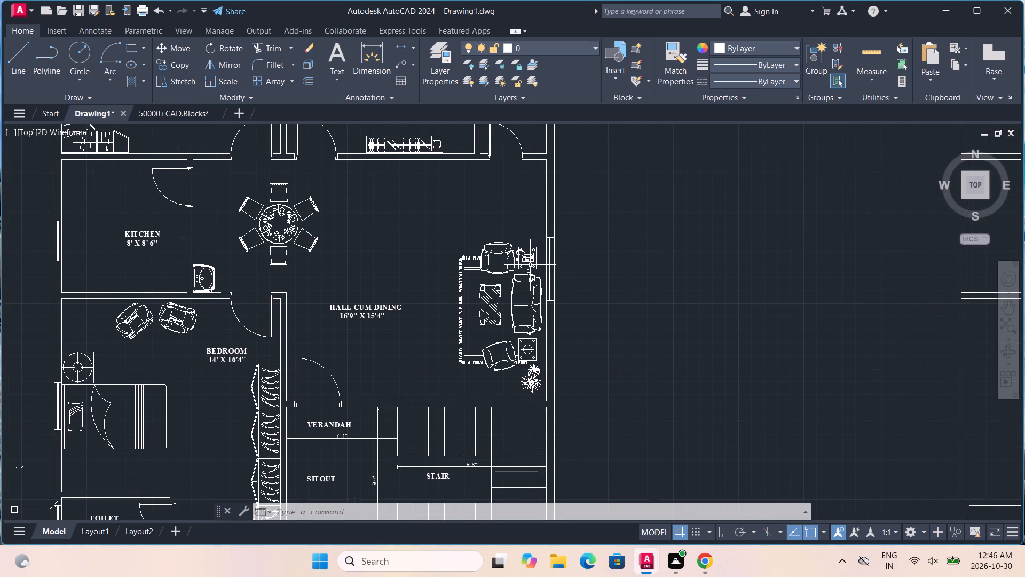
{"action": "scroll", "coordinate": [530, 265], "scroll_direction": "up", "scroll_amount": 1}
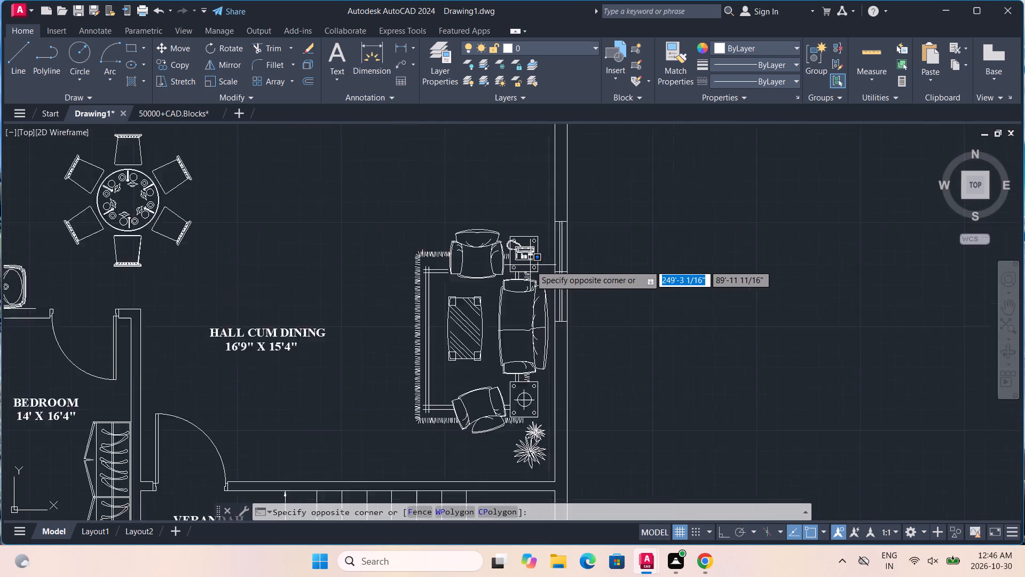
{"action": "scroll", "coordinate": [530, 265], "scroll_direction": "up", "scroll_amount": 1}
{"action": "left_click", "coordinate": [526, 266]}
{"action": "left_click", "coordinate": [531, 256]}
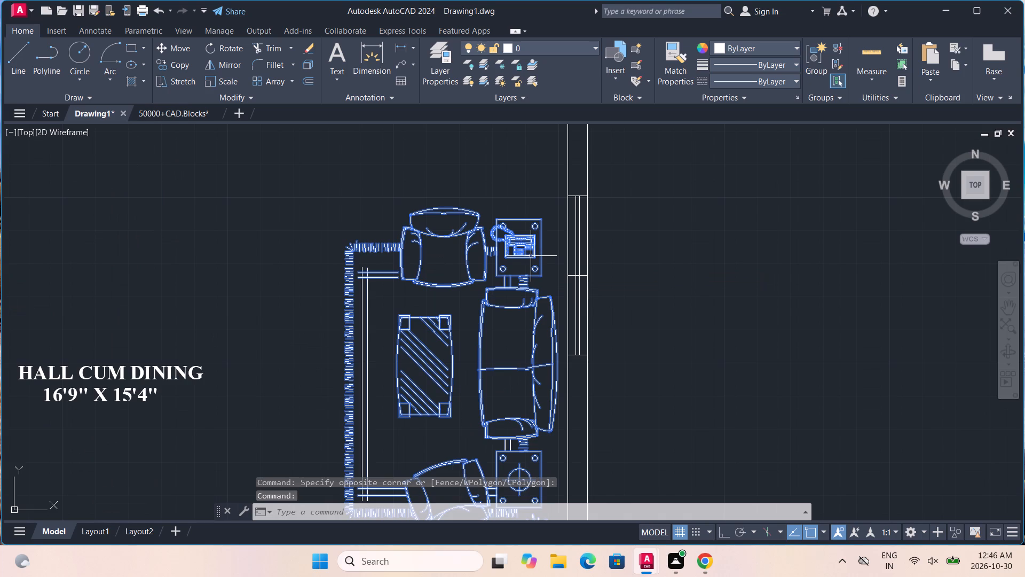
{"action": "type", "text": "SC"}
{"action": "key", "text": "Return"}
{"action": "left_click", "coordinate": [531, 256]}
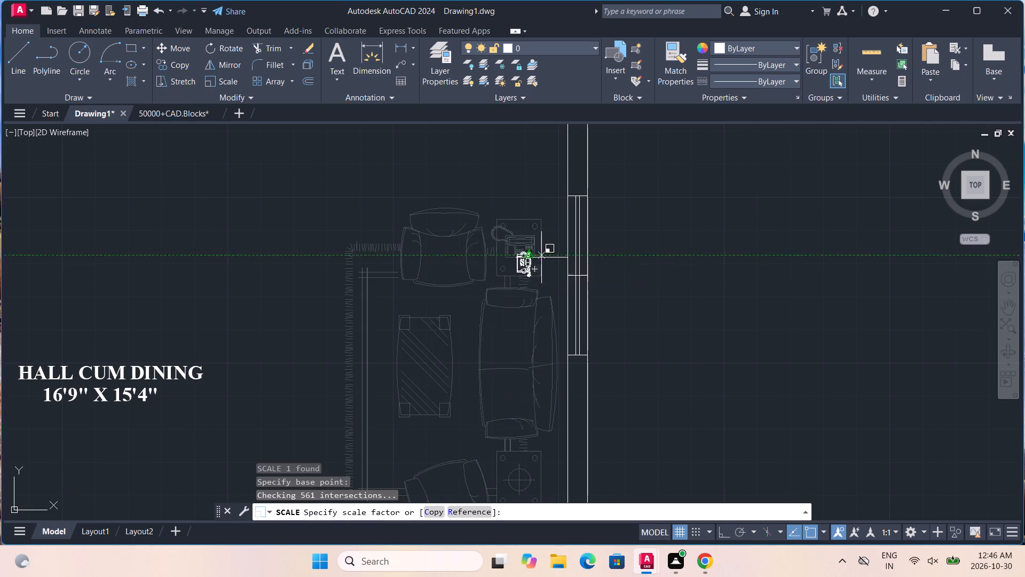
{"action": "scroll", "coordinate": [548, 226], "scroll_direction": "up", "scroll_amount": 2}
{"action": "scroll", "coordinate": [549, 210], "scroll_direction": "down", "scroll_amount": 3}
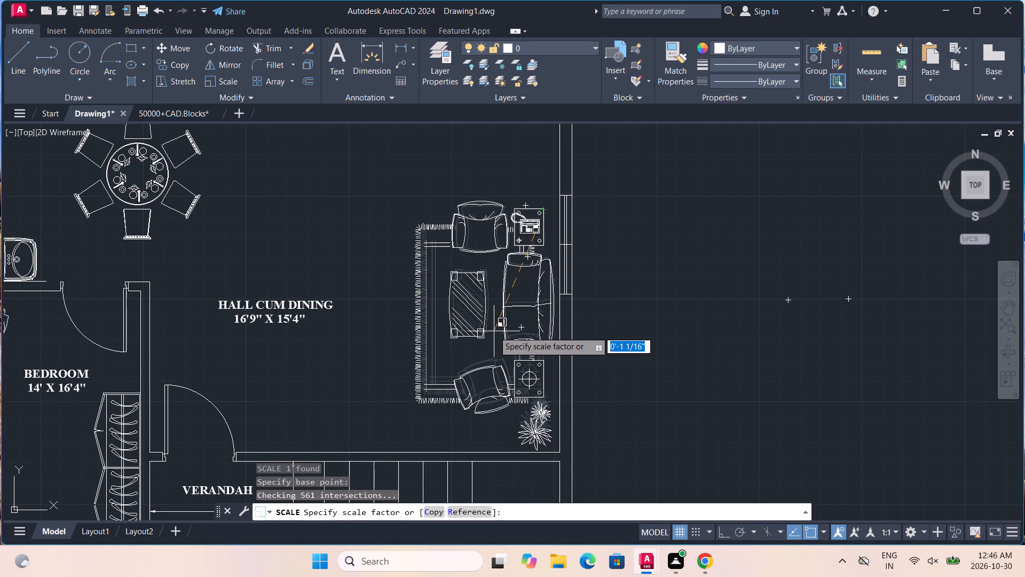
{"action": "left_click", "coordinate": [453, 327]}
{"action": "scroll", "coordinate": [453, 327], "scroll_direction": "down", "scroll_amount": 2}
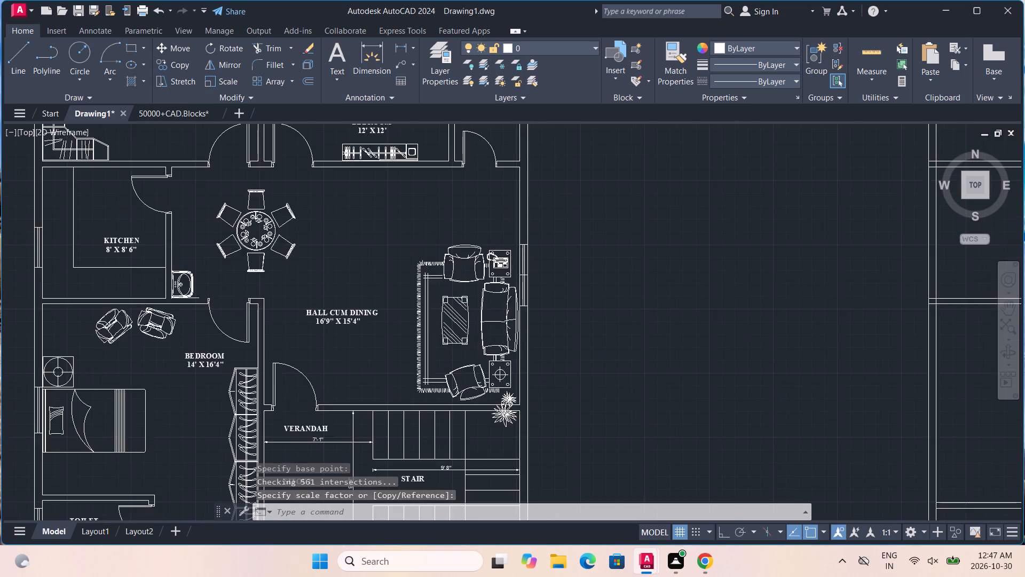
Scale the sofa set down slightly from a base point beside the telephone table so the plant clears the stair wall.
{"action": "left_click", "coordinate": [475, 294]}
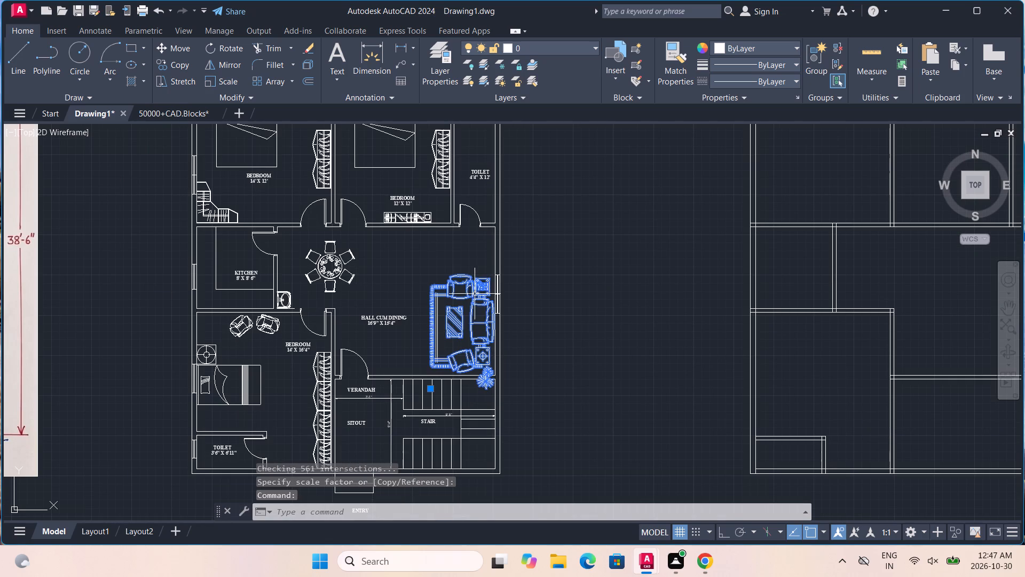
{"action": "type", "text": "SC"}
{"action": "key", "text": "Return"}
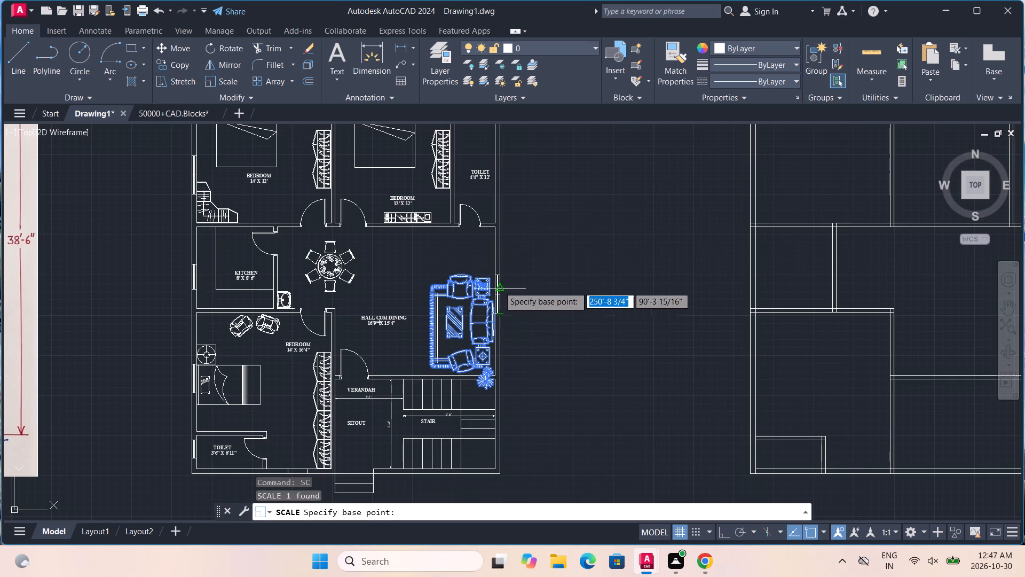
{"action": "left_click", "coordinate": [492, 286]}
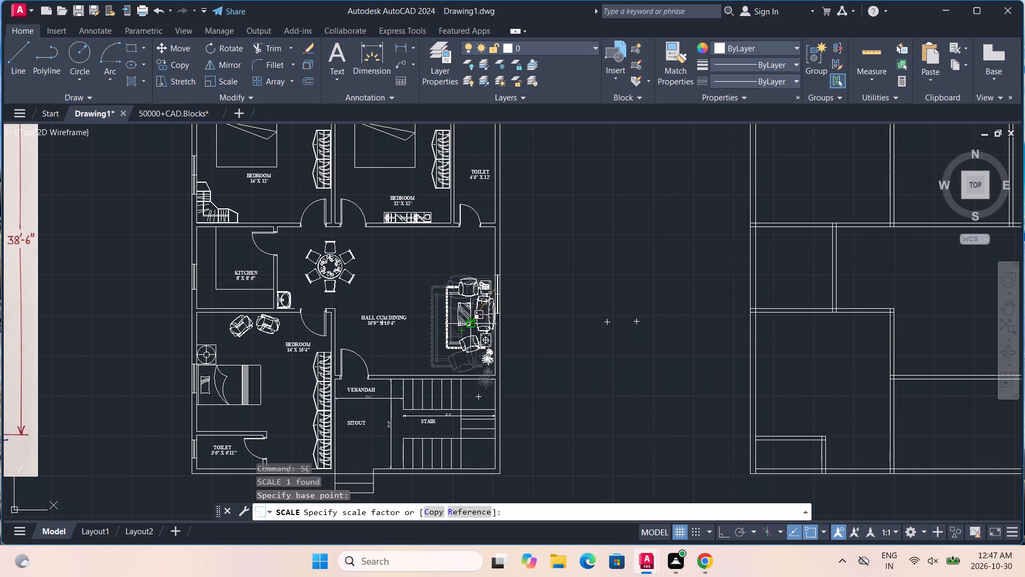
{"action": "scroll", "coordinate": [468, 324], "scroll_direction": "up", "scroll_amount": 1}
{"action": "left_click", "coordinate": [466, 334]}
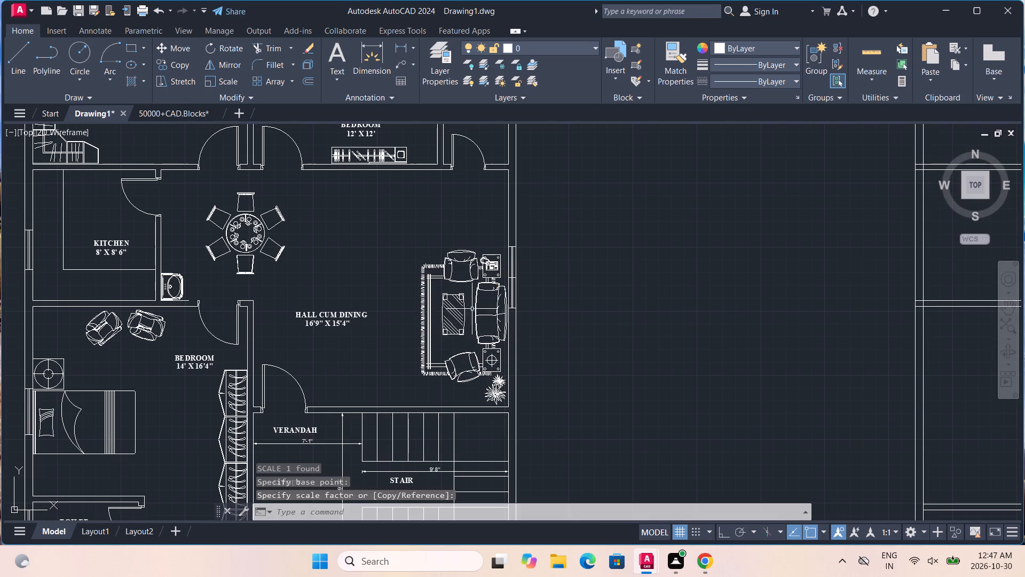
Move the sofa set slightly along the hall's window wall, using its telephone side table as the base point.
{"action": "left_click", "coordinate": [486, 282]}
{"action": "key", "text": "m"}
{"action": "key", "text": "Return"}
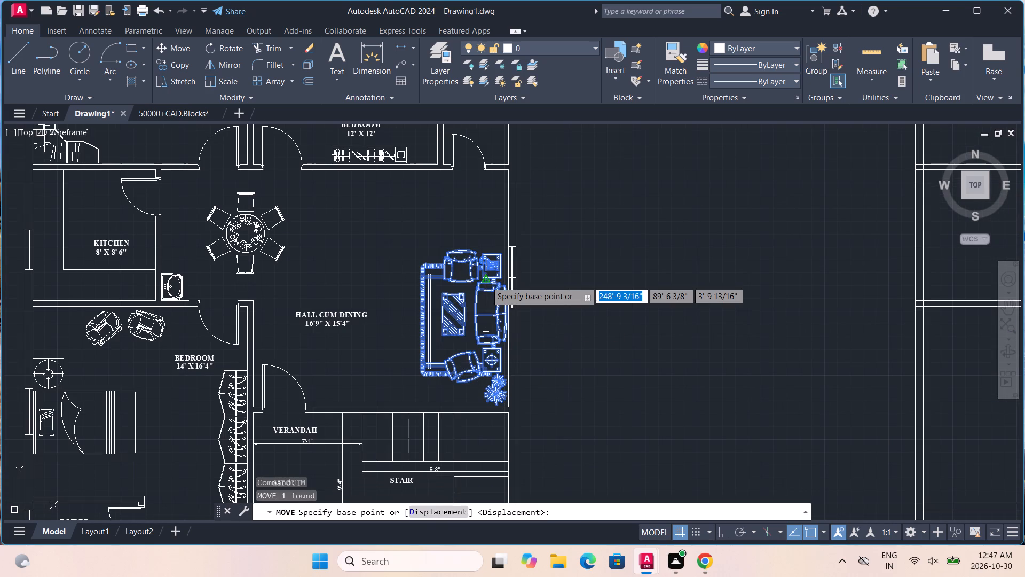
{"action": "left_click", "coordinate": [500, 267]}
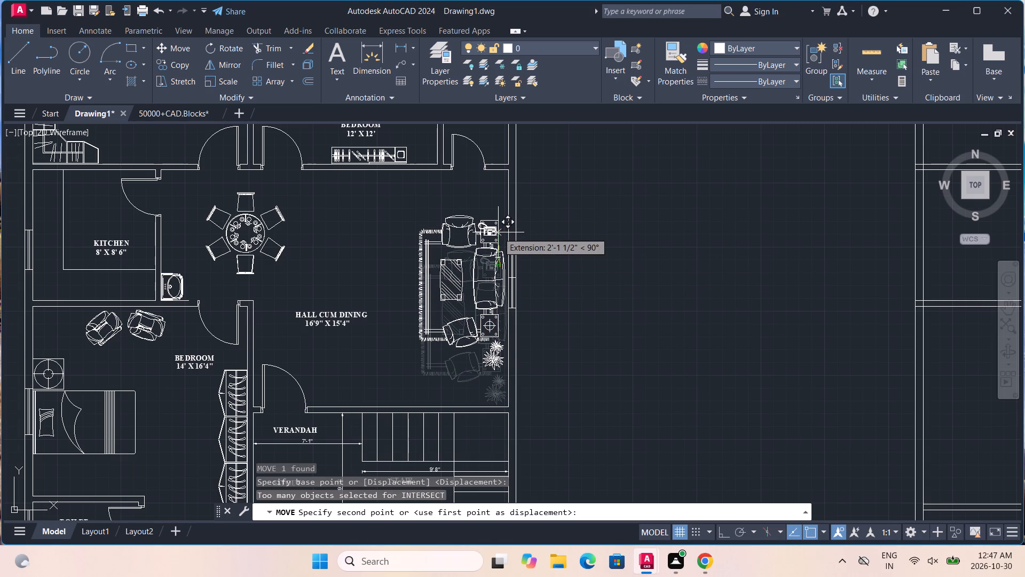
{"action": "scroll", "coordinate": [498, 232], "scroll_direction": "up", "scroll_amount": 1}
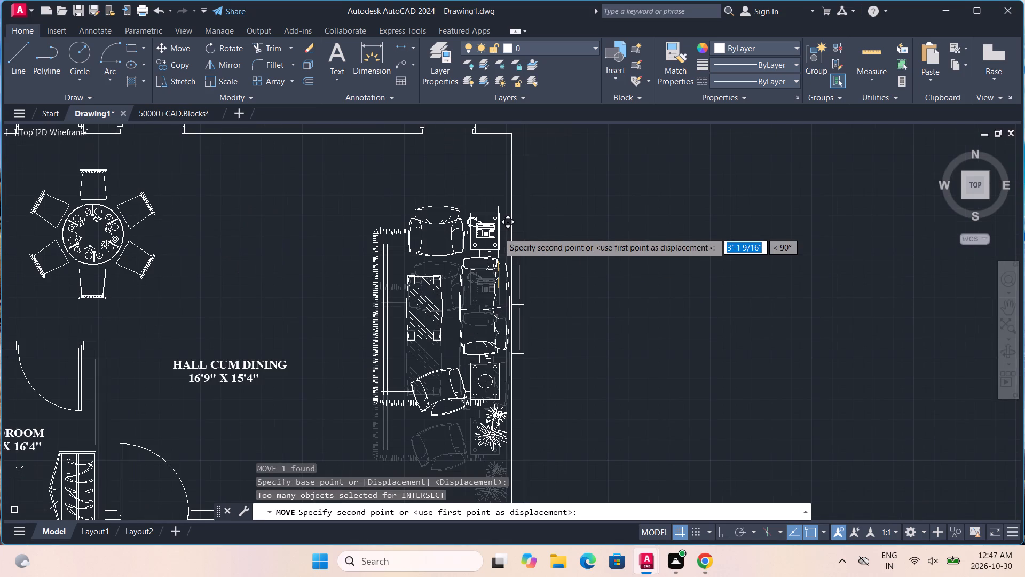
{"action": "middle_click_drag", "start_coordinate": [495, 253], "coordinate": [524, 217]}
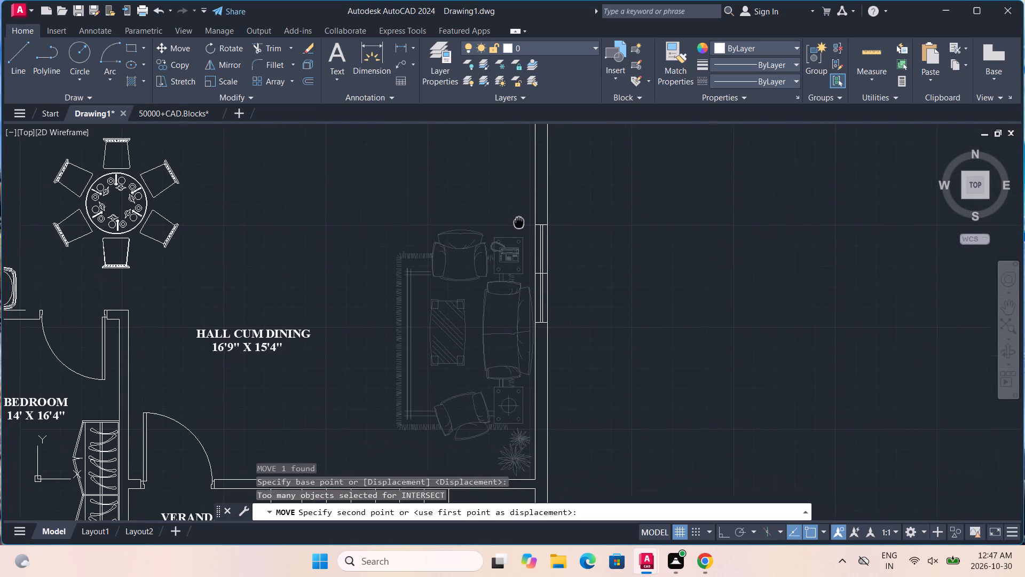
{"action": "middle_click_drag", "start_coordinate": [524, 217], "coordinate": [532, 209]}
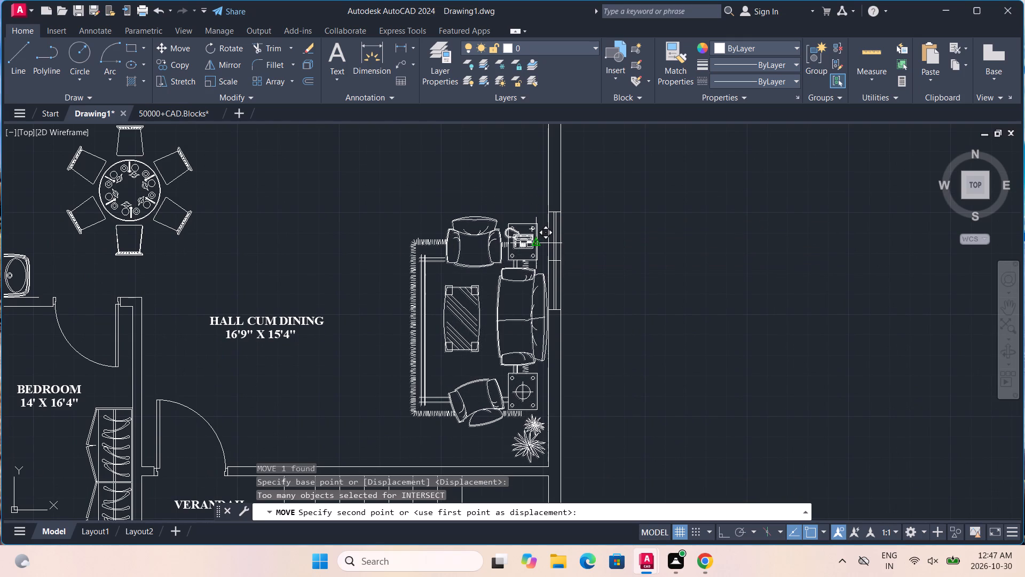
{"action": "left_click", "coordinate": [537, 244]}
Rotate the sofa set 90° about its telephone side table with Ortho on, so the sofa's back faces the bedrooms.
{"action": "left_click", "coordinate": [531, 237]}
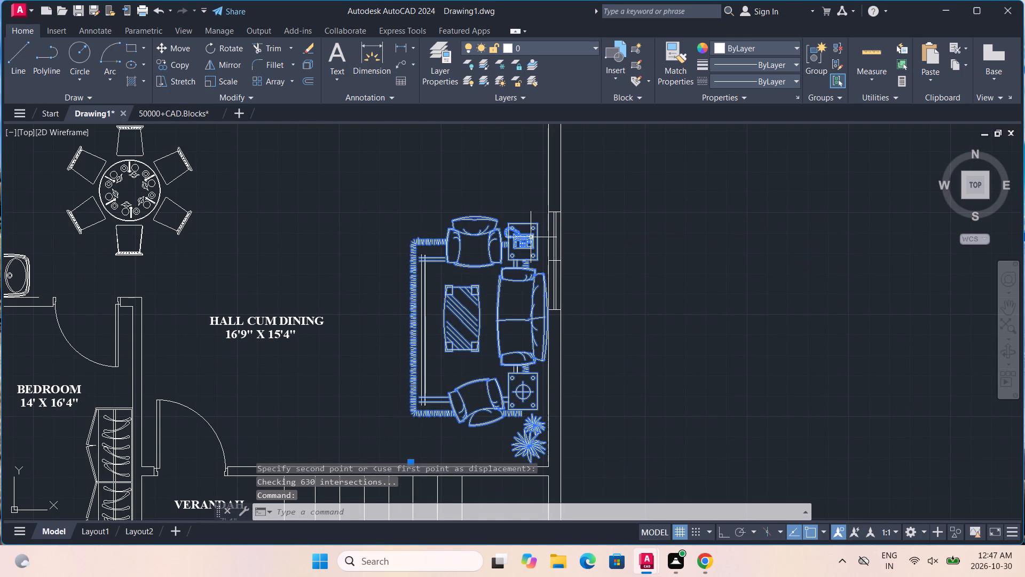
{"action": "type", "text": "RO"}
{"action": "key", "text": "Return"}
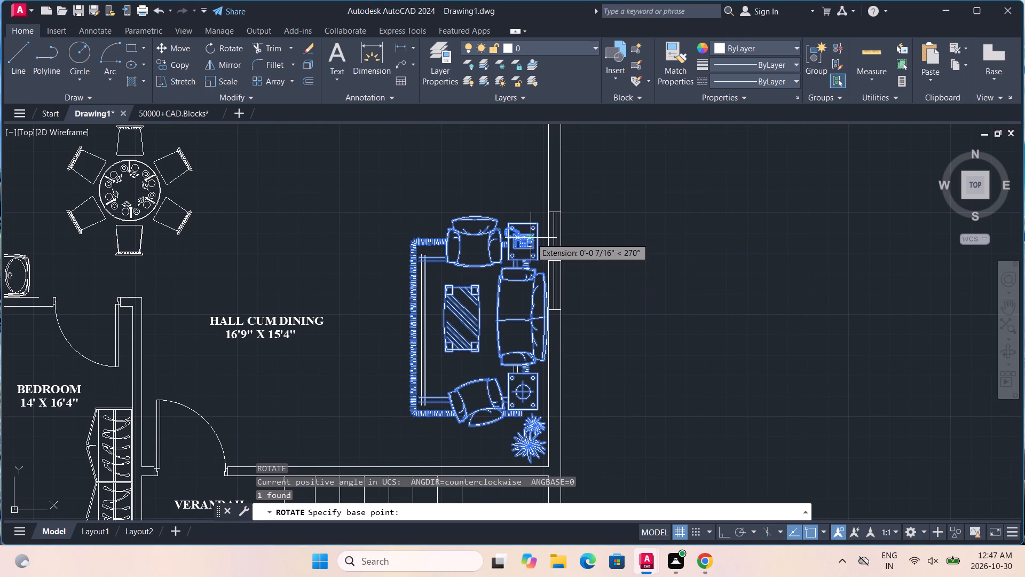
{"action": "left_click", "coordinate": [531, 238]}
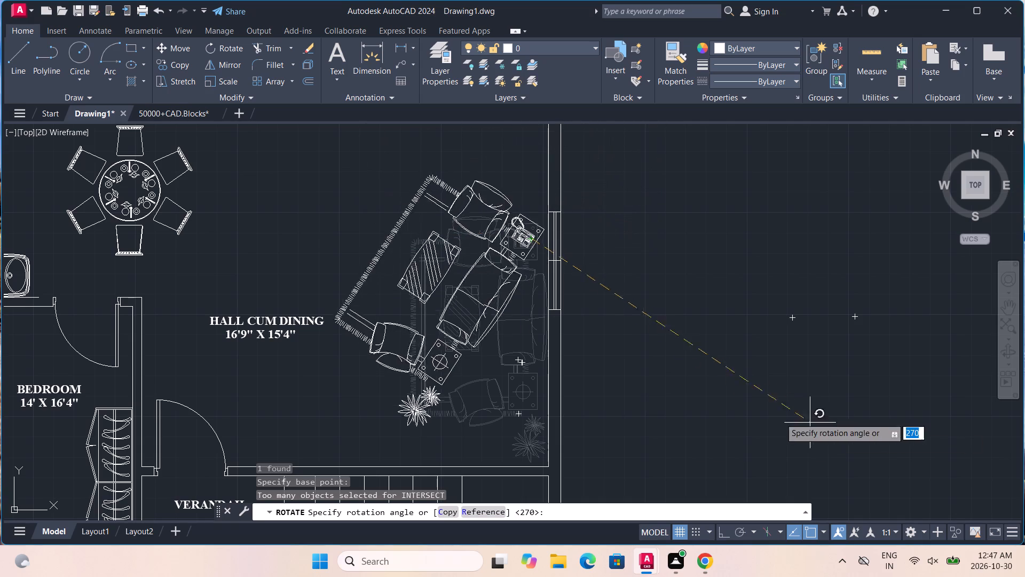
{"action": "scroll", "coordinate": [557, 369], "scroll_direction": "down", "scroll_amount": 2}
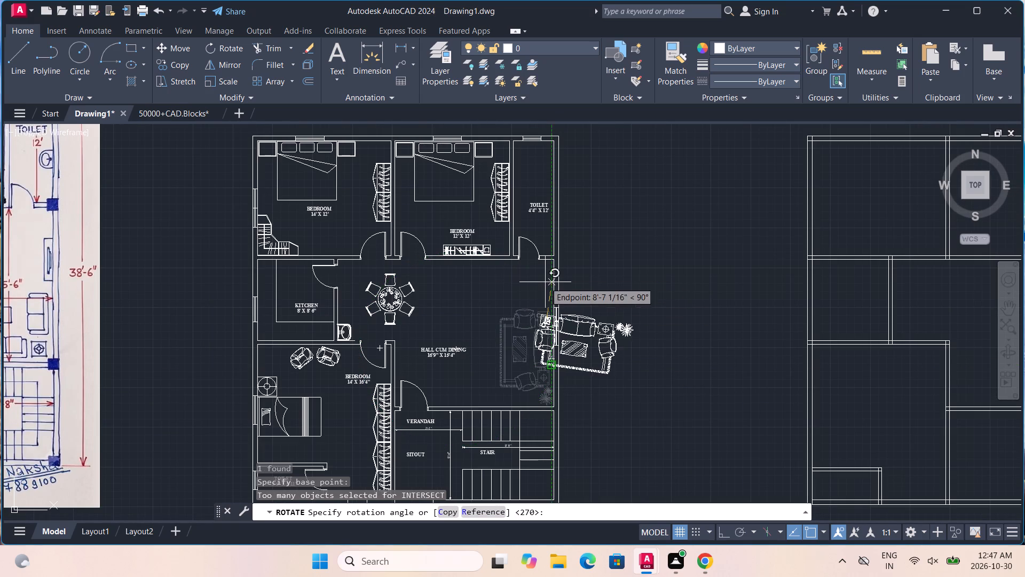
{"action": "left_click", "coordinate": [722, 535]}
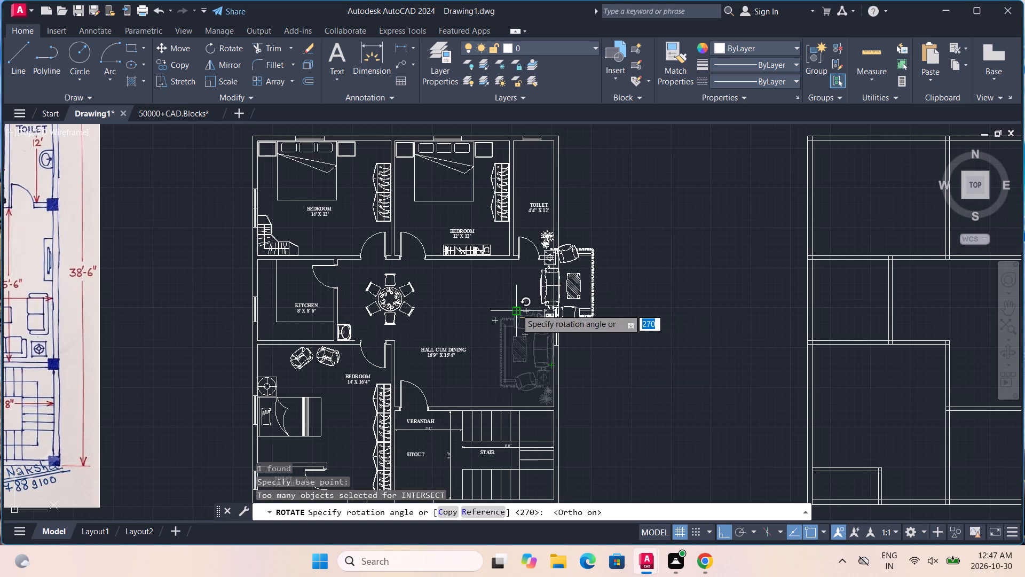
{"action": "left_click", "coordinate": [531, 294]}
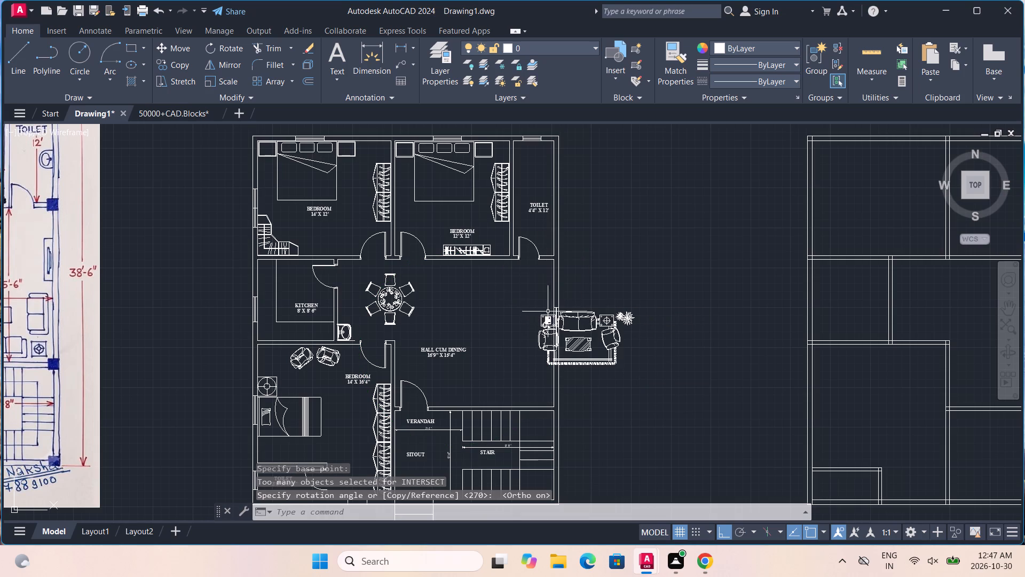
Move the rotated sofa set about 10' horizontally from the window wall into the open area of the hall.
{"action": "left_click", "coordinate": [580, 327]}
{"action": "key", "text": "m"}
{"action": "key", "text": "Return"}
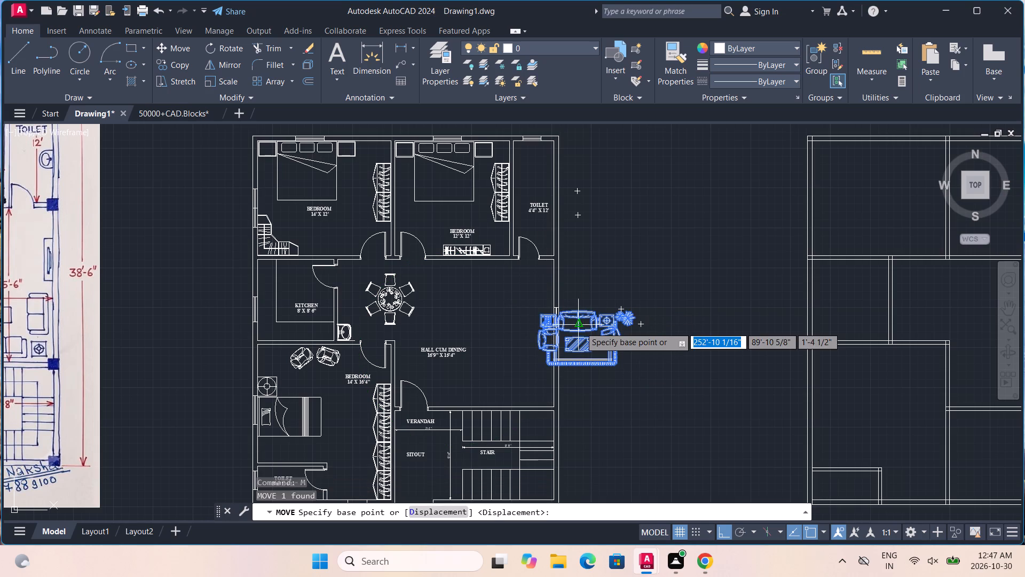
{"action": "left_click", "coordinate": [584, 324]}
{"action": "scroll", "coordinate": [484, 298], "scroll_direction": "up", "scroll_amount": 1}
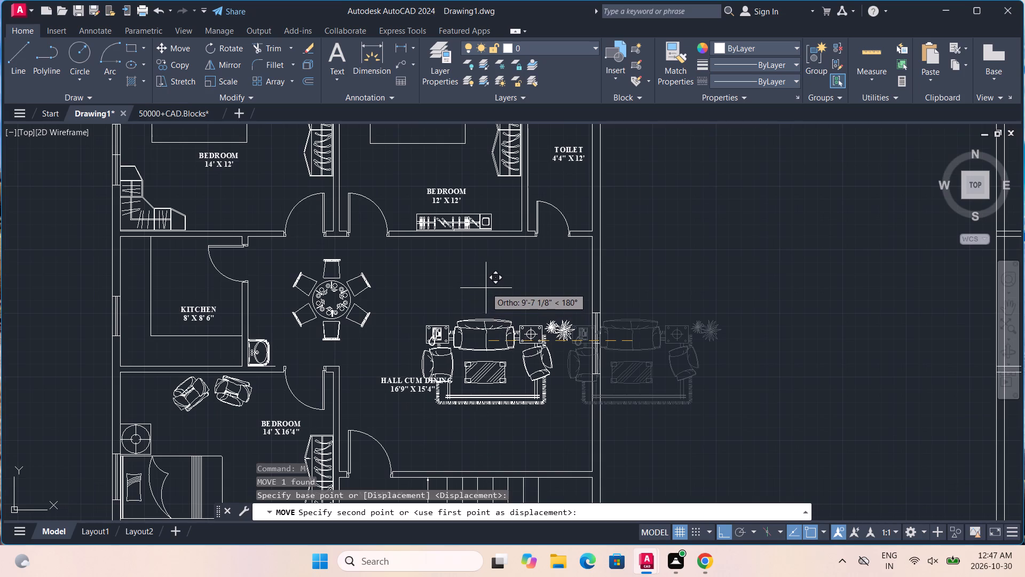
{"action": "left_click", "coordinate": [483, 295]}
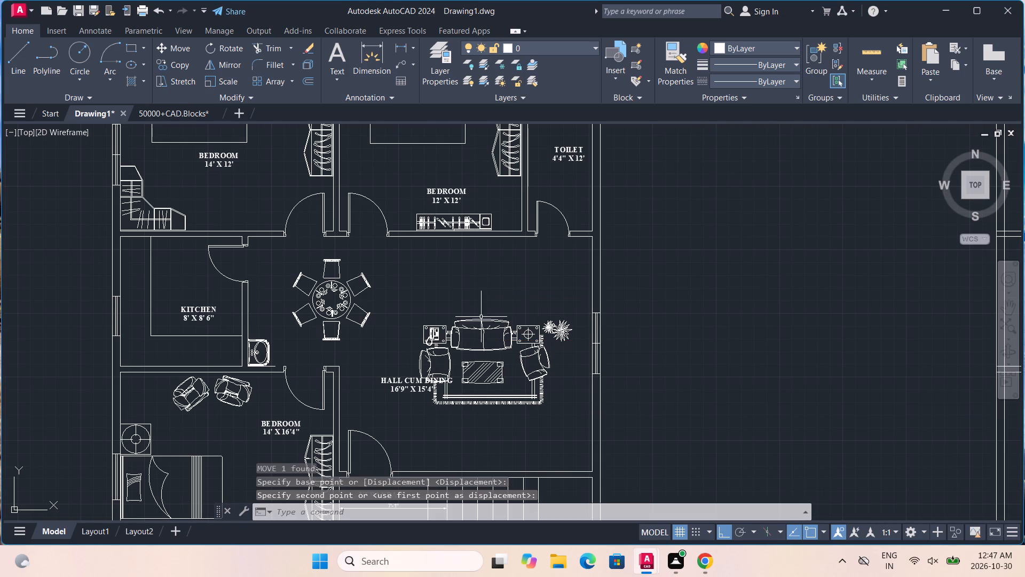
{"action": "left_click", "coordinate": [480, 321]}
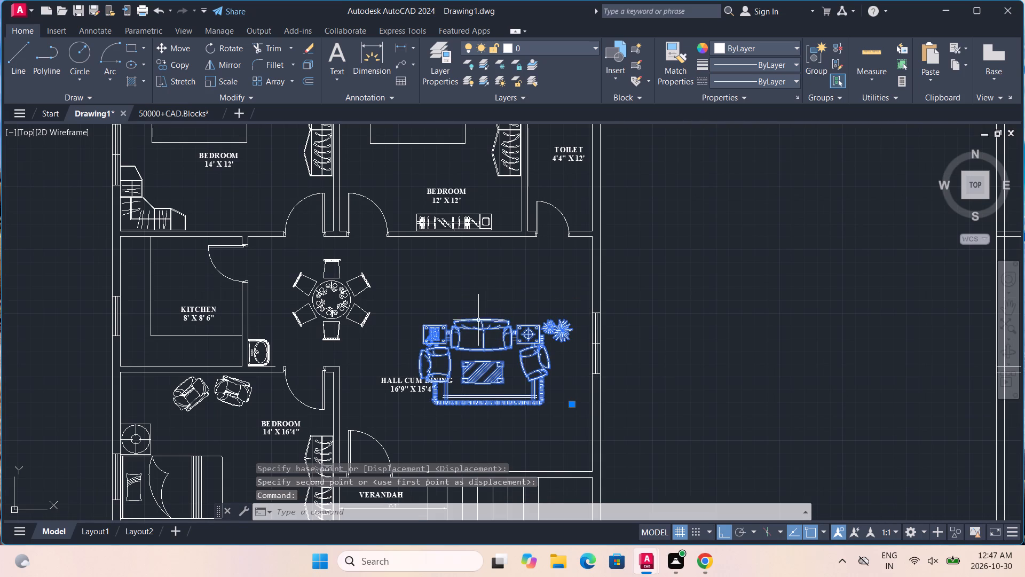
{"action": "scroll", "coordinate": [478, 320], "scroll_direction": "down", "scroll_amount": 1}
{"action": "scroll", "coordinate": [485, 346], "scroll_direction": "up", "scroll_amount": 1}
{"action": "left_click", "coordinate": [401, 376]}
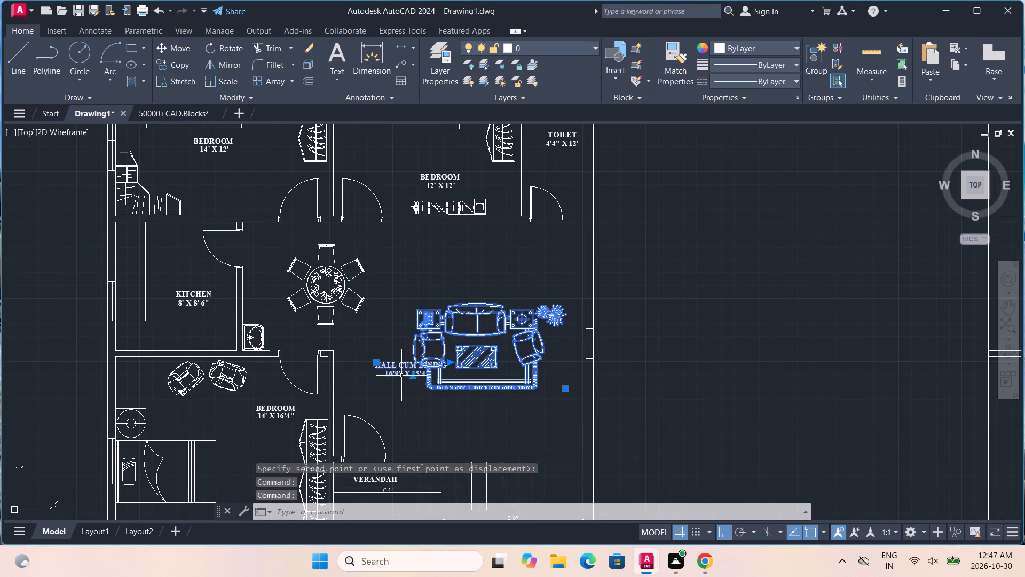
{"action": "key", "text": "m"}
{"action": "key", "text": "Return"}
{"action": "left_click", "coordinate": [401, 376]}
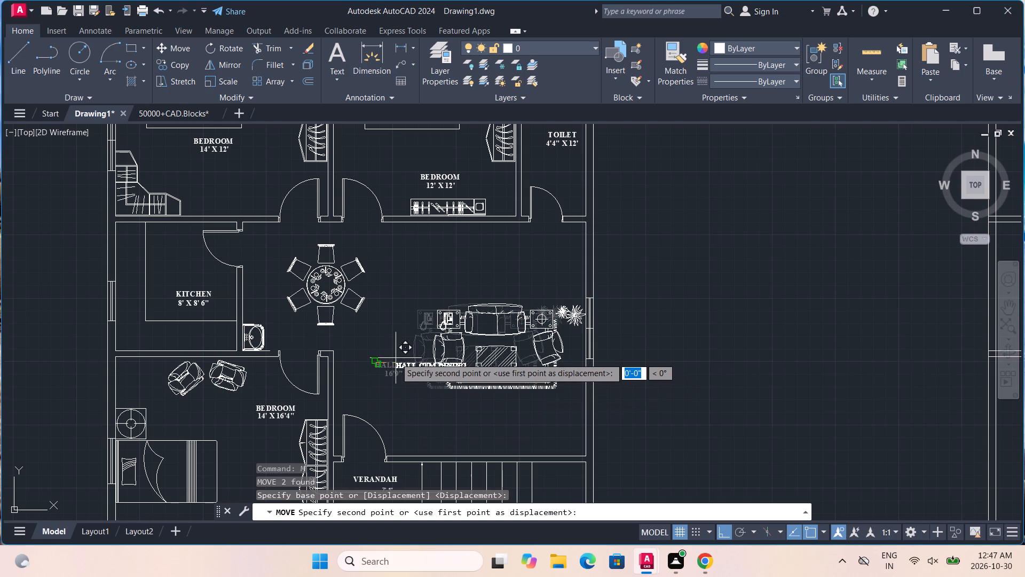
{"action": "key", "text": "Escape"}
Move the HALL CUM DINING label with Ortho off to the clear space between the sofa set and the 12' X 12' bedroom.
{"action": "scroll", "coordinate": [389, 360], "scroll_direction": "up", "scroll_amount": 1}
{"action": "left_click", "coordinate": [388, 370]}
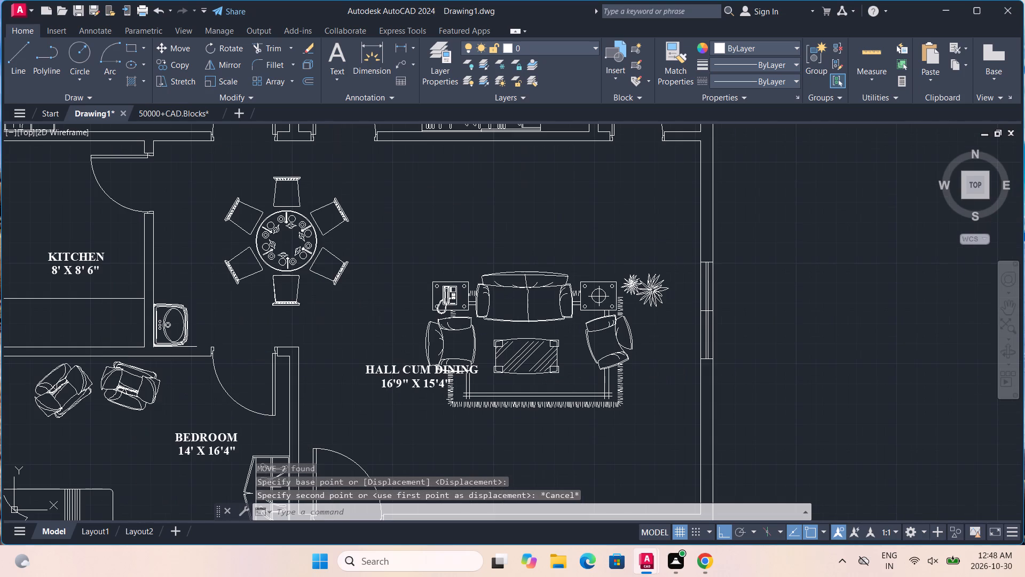
{"action": "key", "text": "m"}
{"action": "key", "text": "Return"}
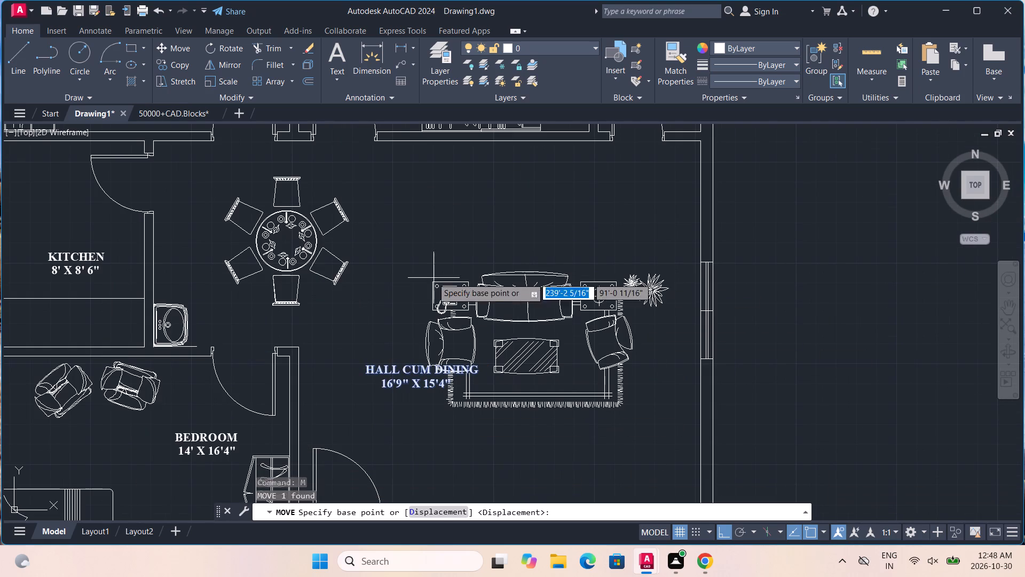
{"action": "left_click", "coordinate": [397, 372]}
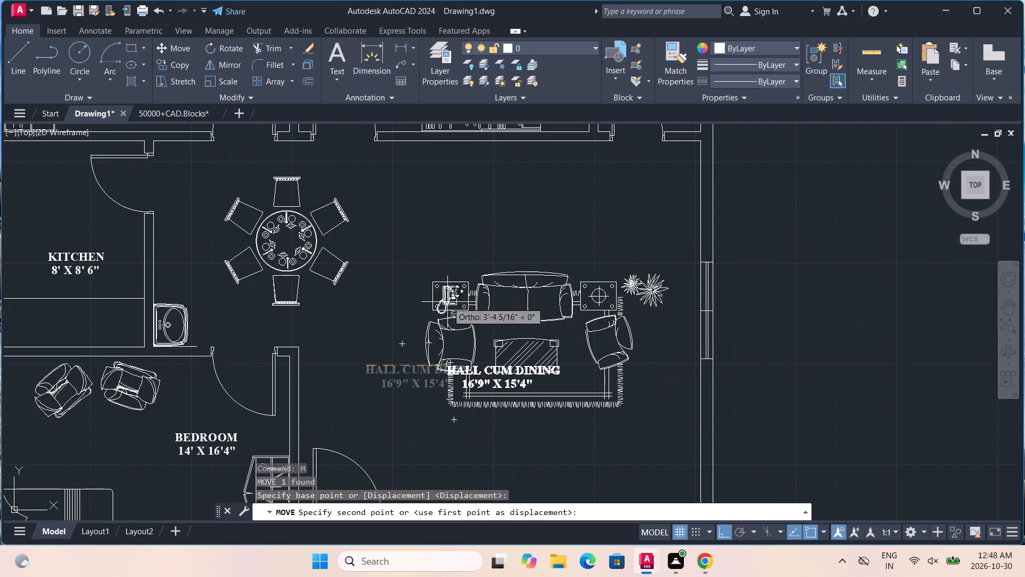
{"action": "left_click", "coordinate": [731, 542]}
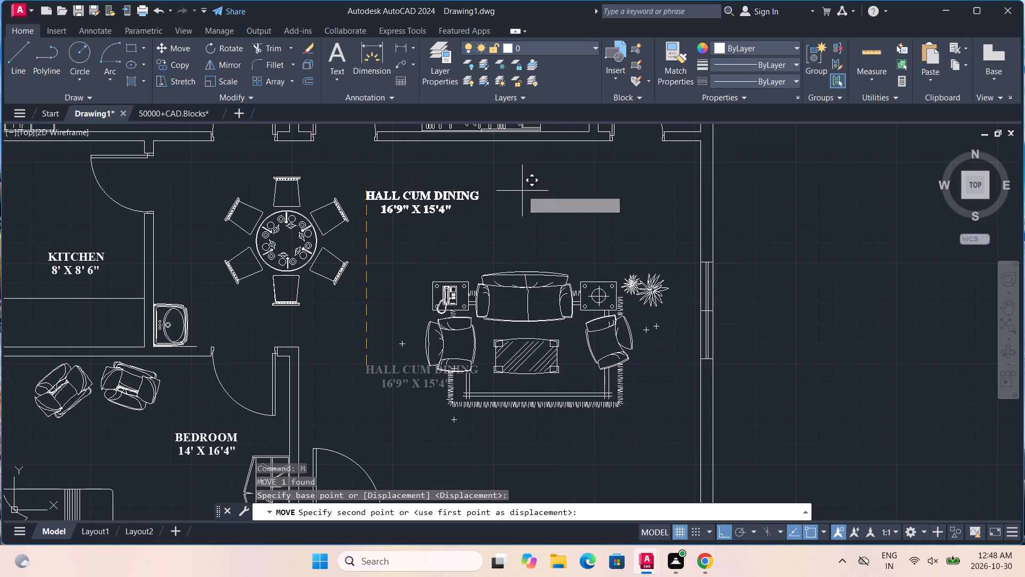
{"action": "left_click", "coordinate": [721, 529]}
{"action": "left_click", "coordinate": [411, 212]}
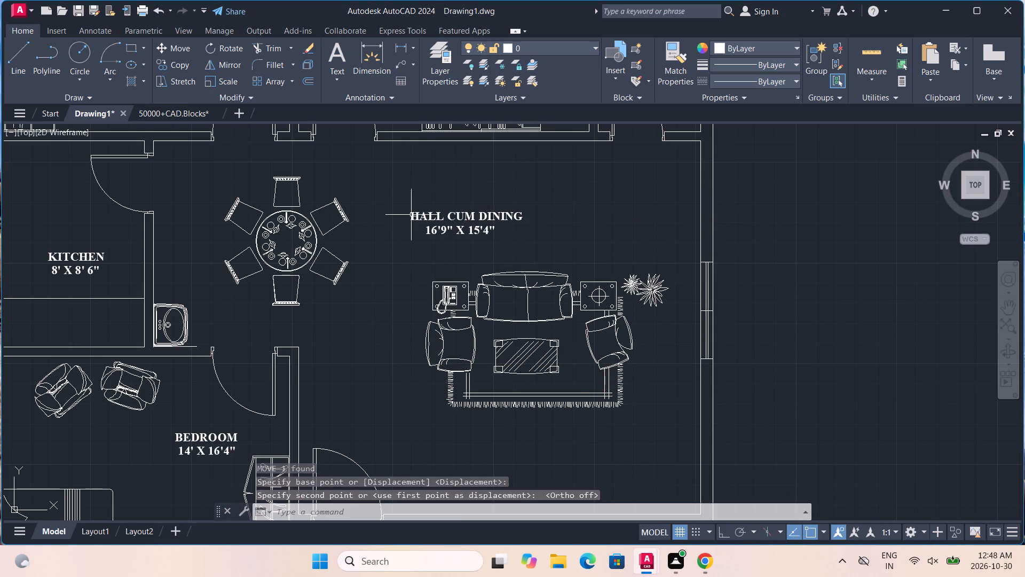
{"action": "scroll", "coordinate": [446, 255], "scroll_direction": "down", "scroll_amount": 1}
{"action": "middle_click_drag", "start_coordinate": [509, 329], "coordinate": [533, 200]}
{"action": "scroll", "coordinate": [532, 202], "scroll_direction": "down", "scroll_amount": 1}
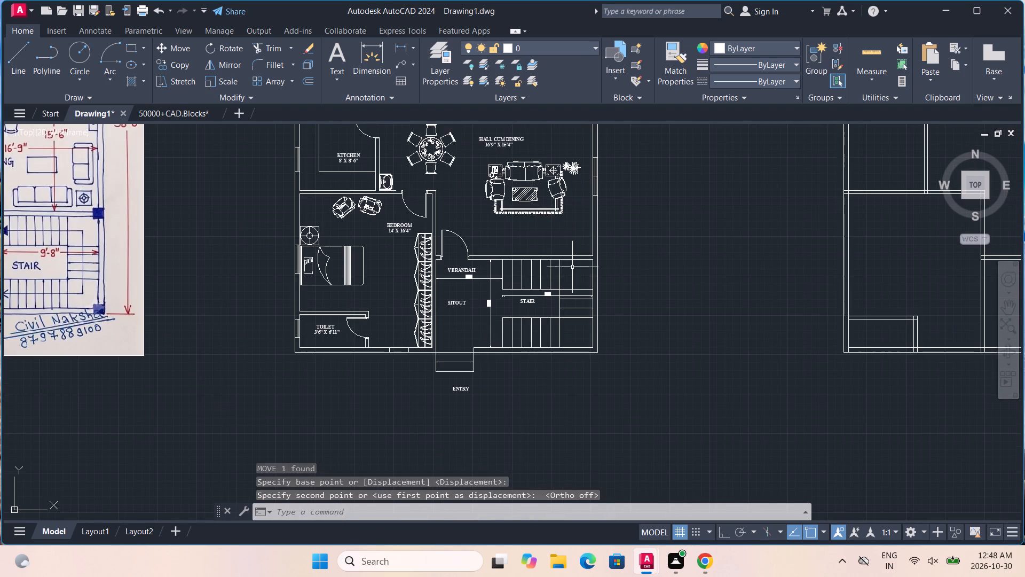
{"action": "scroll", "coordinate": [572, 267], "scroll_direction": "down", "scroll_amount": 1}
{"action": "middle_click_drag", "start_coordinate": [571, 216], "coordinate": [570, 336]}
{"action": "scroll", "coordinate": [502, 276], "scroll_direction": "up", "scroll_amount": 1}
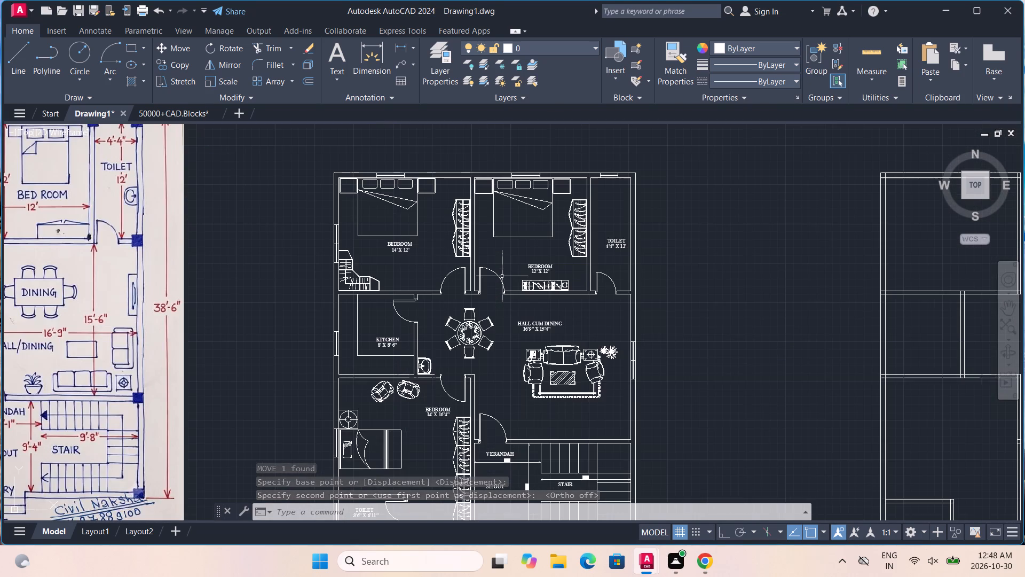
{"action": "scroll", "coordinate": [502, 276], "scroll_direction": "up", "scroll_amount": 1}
Switch to 50000+CAD.Blocks and copy the third bathtub in the second Bath Plan row of Baths & Sanitaries Sections to the clipboard.
{"action": "left_click", "coordinate": [163, 114]}
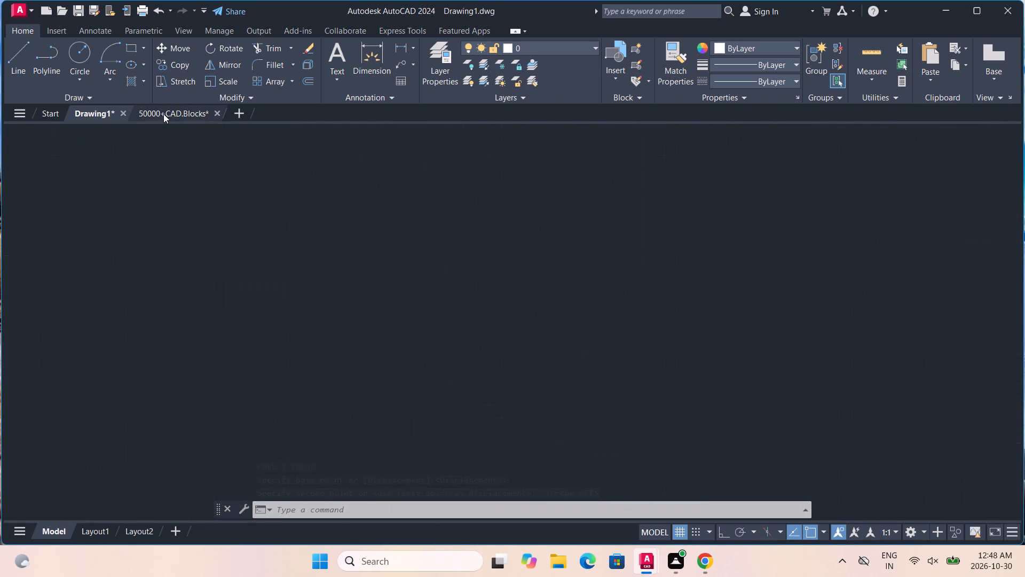
{"action": "scroll", "coordinate": [727, 333], "scroll_direction": "down", "scroll_amount": 5}
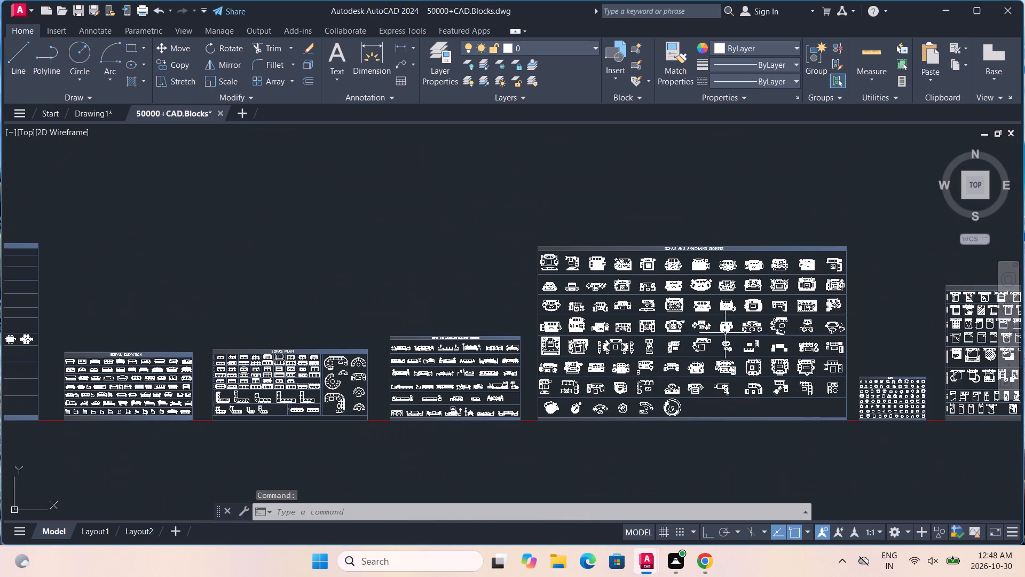
{"action": "middle_click_drag", "start_coordinate": [479, 341], "coordinate": [696, 261]}
{"action": "scroll", "coordinate": [450, 316], "scroll_direction": "up", "scroll_amount": 2}
{"action": "scroll", "coordinate": [450, 316], "scroll_direction": "down", "scroll_amount": 1}
{"action": "middle_click_drag", "start_coordinate": [193, 271], "coordinate": [199, 271]}
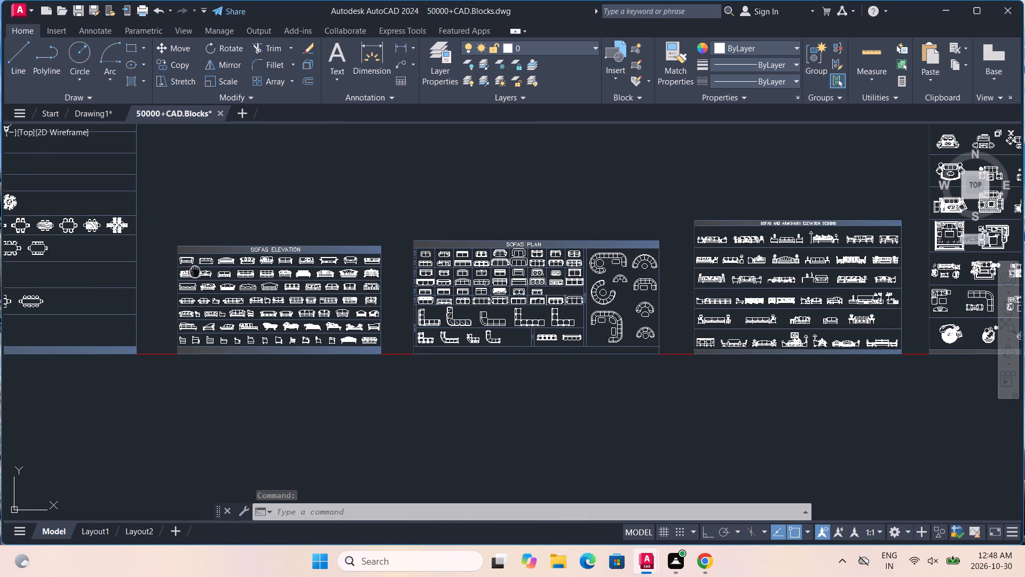
{"action": "middle_click_drag", "start_coordinate": [199, 271], "coordinate": [940, 361]}
{"action": "middle_click_drag", "start_coordinate": [335, 318], "coordinate": [1024, 302]}
{"action": "middle_click_drag", "start_coordinate": [339, 337], "coordinate": [1024, 319]}
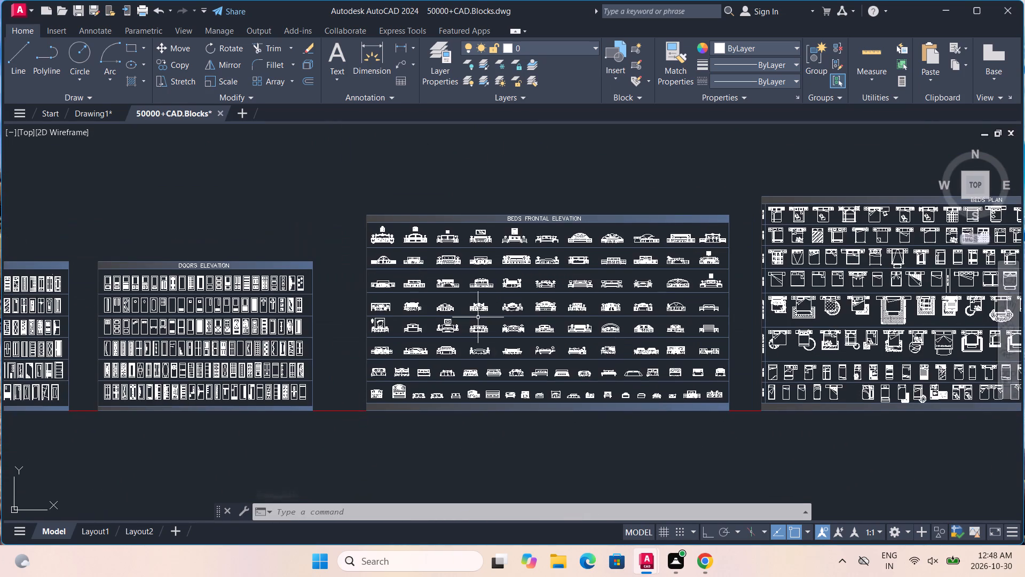
{"action": "middle_click_drag", "start_coordinate": [324, 324], "coordinate": [1024, 324]}
{"action": "middle_click_drag", "start_coordinate": [358, 326], "coordinate": [1024, 327]}
{"action": "middle_click_drag", "start_coordinate": [343, 338], "coordinate": [1024, 310]}
{"action": "middle_click_drag", "start_coordinate": [350, 354], "coordinate": [430, 351]}
{"action": "scroll", "coordinate": [577, 347], "scroll_direction": "up", "scroll_amount": 4}
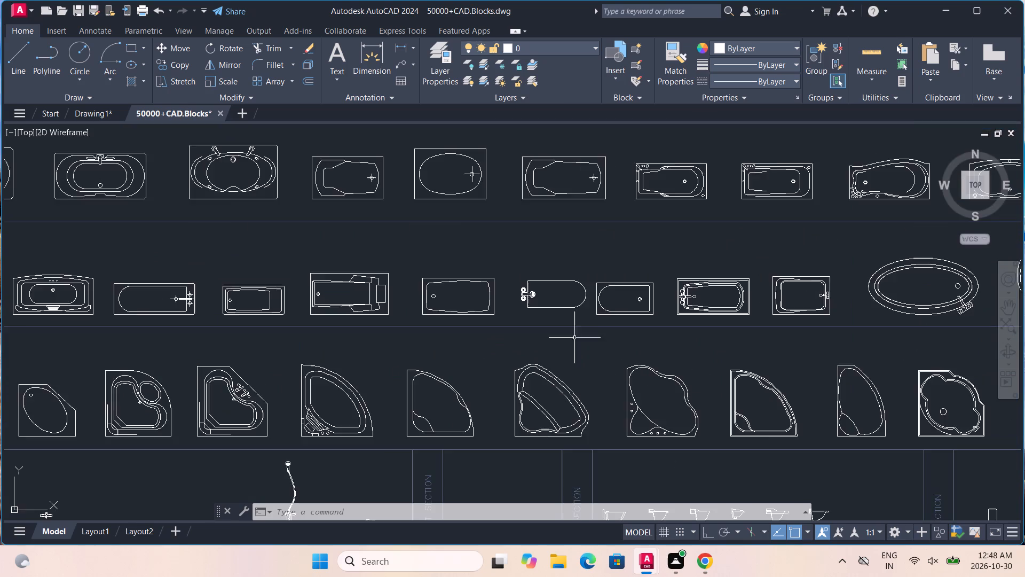
{"action": "middle_click_drag", "start_coordinate": [568, 329], "coordinate": [827, 422]}
{"action": "scroll", "coordinate": [609, 338], "scroll_direction": "down", "scroll_amount": 1}
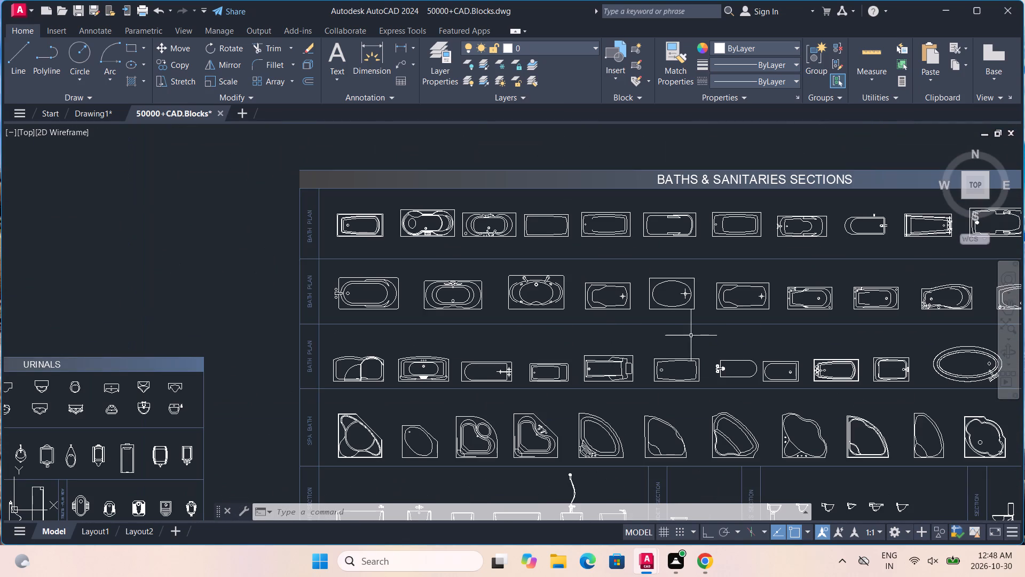
{"action": "scroll", "coordinate": [705, 328], "scroll_direction": "up", "scroll_amount": 1}
{"action": "left_click", "coordinate": [471, 278]}
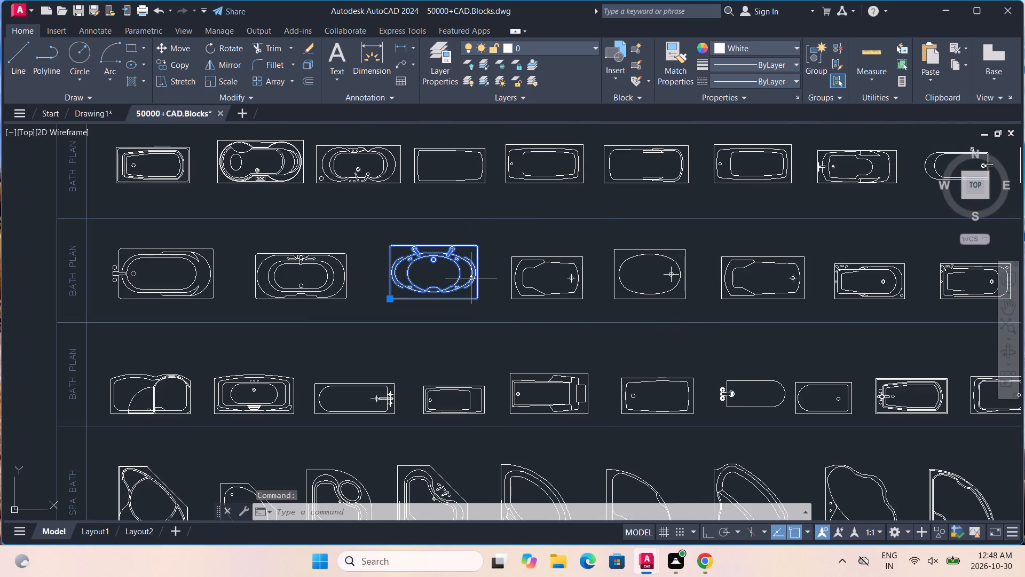
{"action": "right_click", "coordinate": [471, 278]}
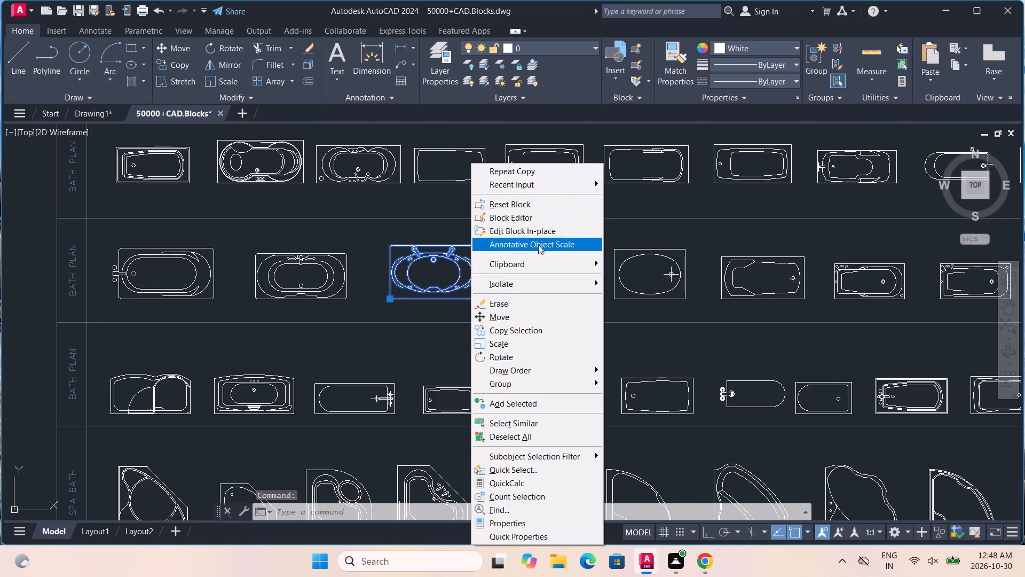
{"action": "left_click", "coordinate": [535, 260]}
{"action": "left_click", "coordinate": [637, 286]}
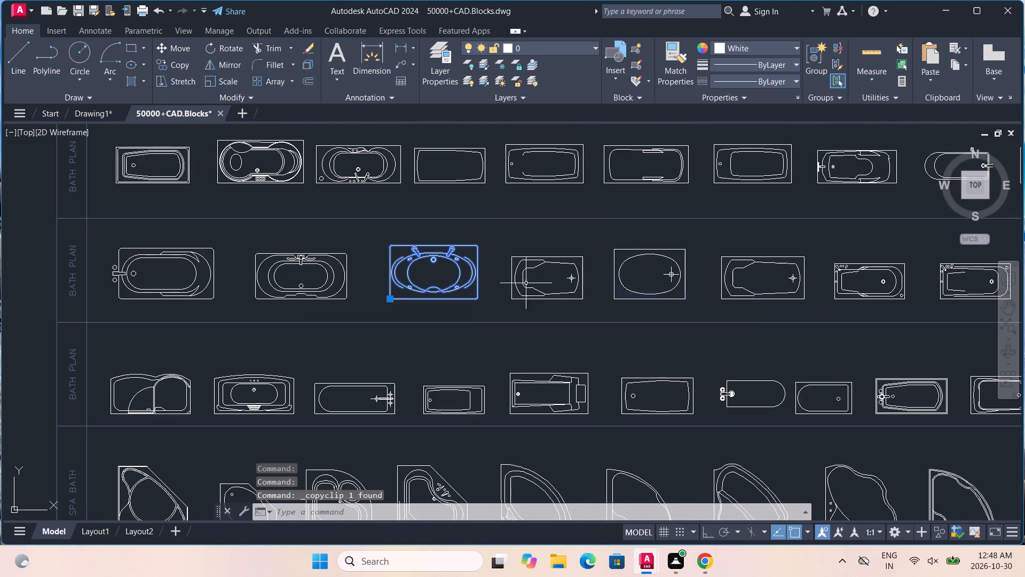
Switch to Drawing1 and paste the copied bathtub beside the outer wall of the 4'4" X 12' toilet.
{"action": "left_click", "coordinate": [89, 113]}
{"action": "middle_click_drag", "start_coordinate": [790, 253], "coordinate": [669, 334]}
{"action": "scroll", "coordinate": [540, 276], "scroll_direction": "up", "scroll_amount": 3}
{"action": "right_click", "coordinate": [541, 268]}
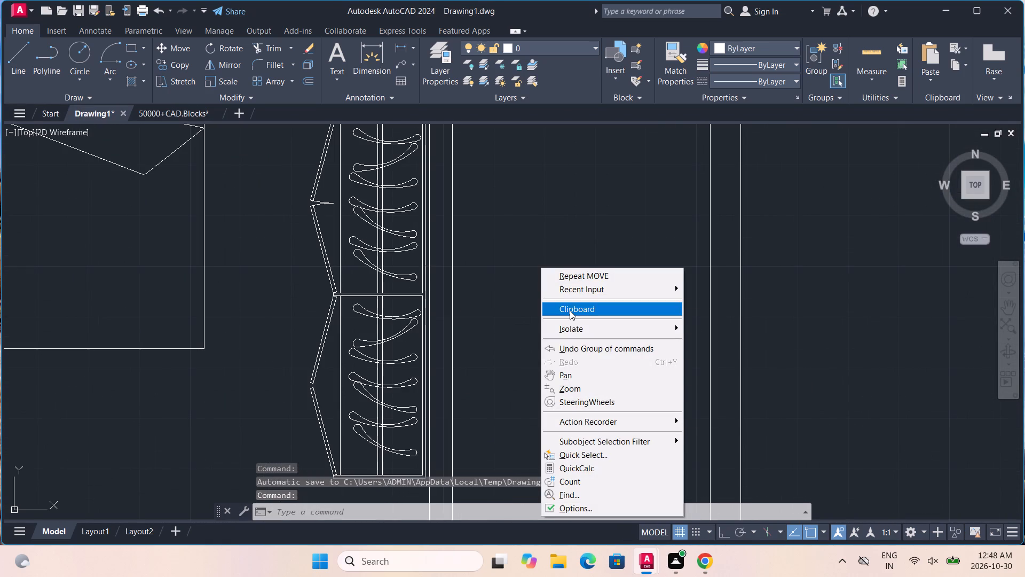
{"action": "left_click", "coordinate": [570, 310]}
{"action": "left_click", "coordinate": [715, 358]}
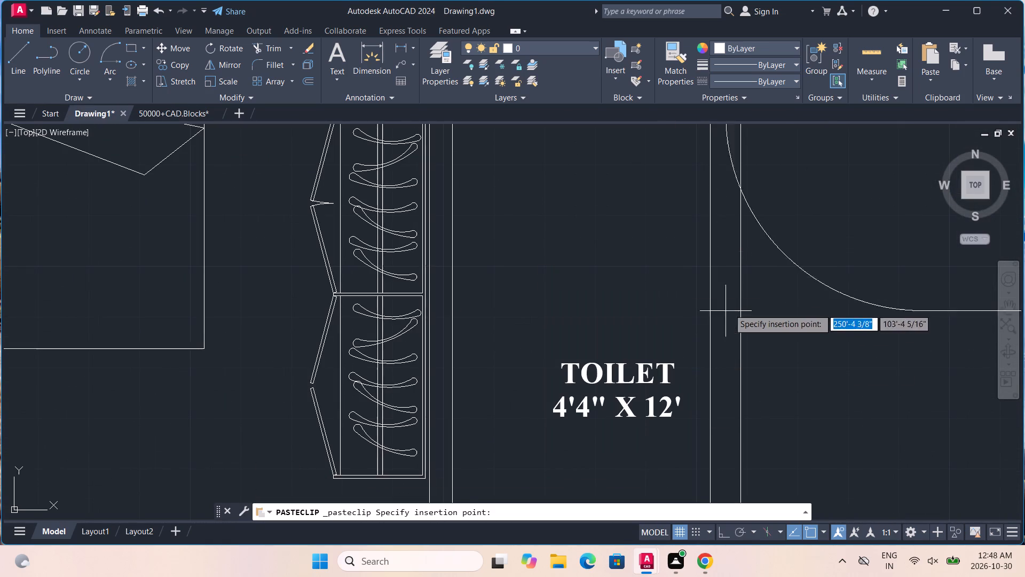
{"action": "left_click", "coordinate": [734, 304]}
Scale the oversized bathtub down by eye until it is small enough to fit inside the toilet.
{"action": "left_click", "coordinate": [805, 260]}
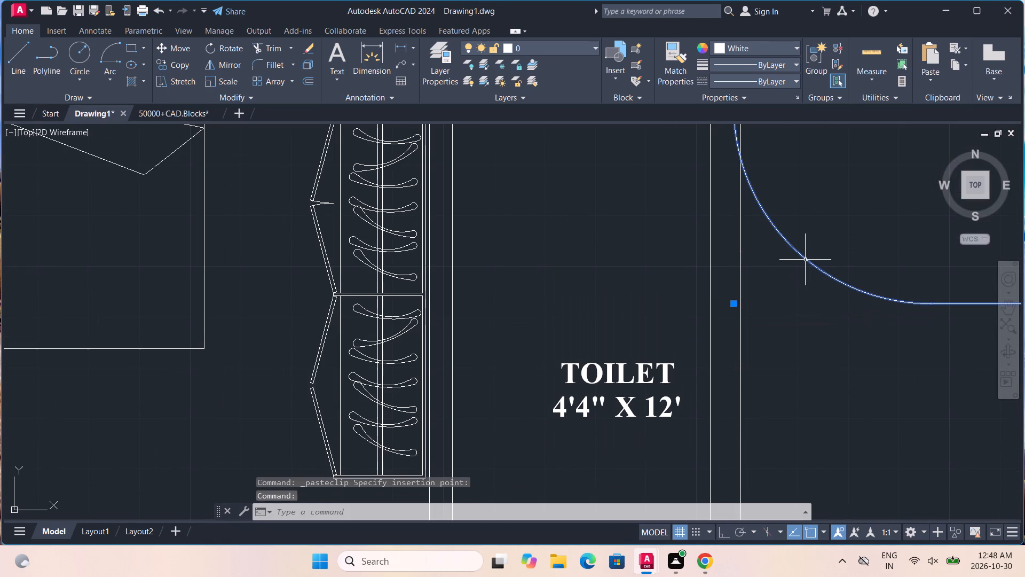
{"action": "type", "text": "SC"}
{"action": "key", "text": "Return"}
{"action": "left_click", "coordinate": [805, 260]}
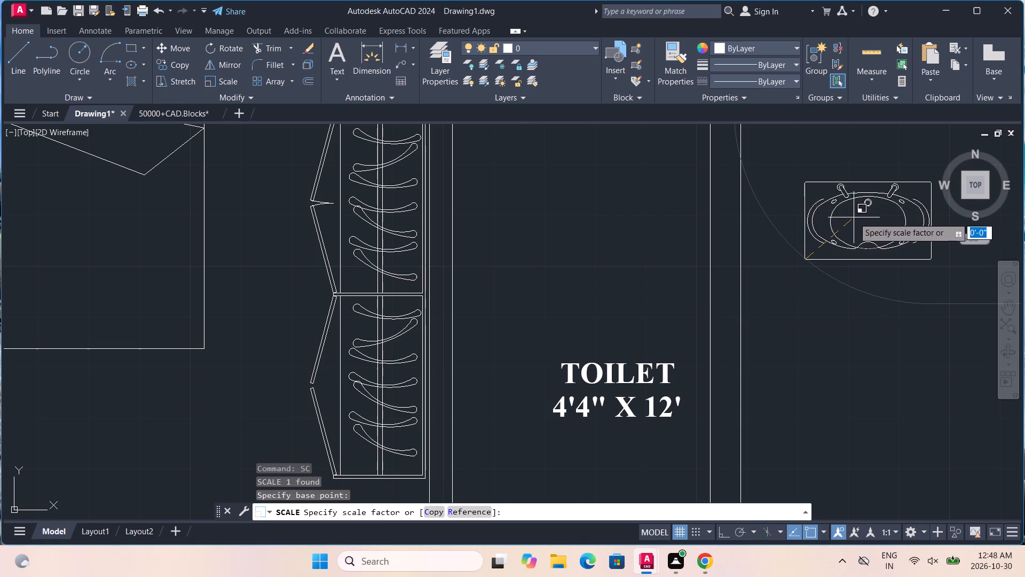
{"action": "scroll", "coordinate": [854, 218], "scroll_direction": "down", "scroll_amount": 2}
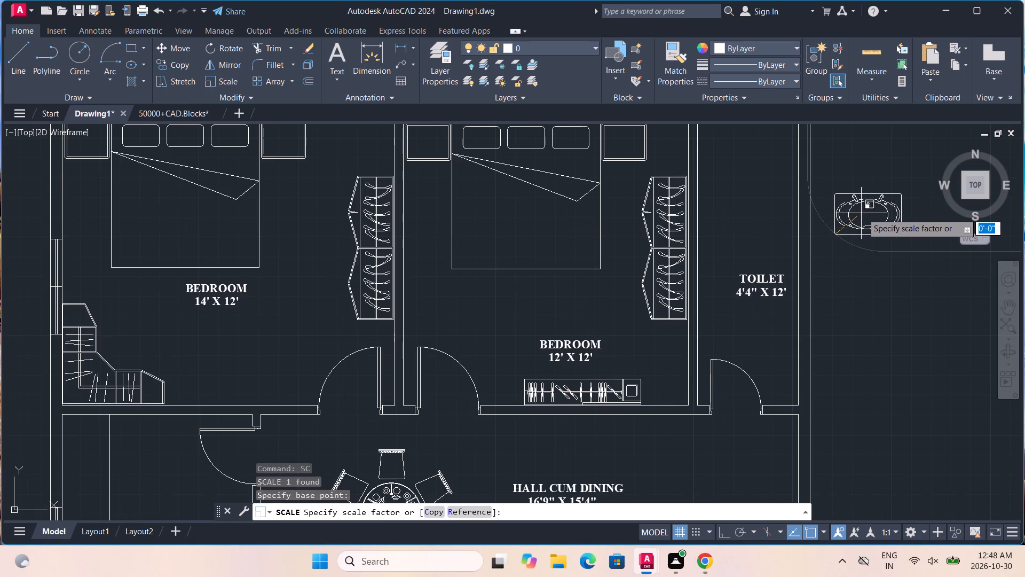
{"action": "left_click", "coordinate": [863, 213]}
Rotate the bathtub 90° counterclockwise about the midpoint of its short side, so its taps face the bedrooms.
{"action": "left_click", "coordinate": [865, 203]}
{"action": "type", "text": "RO"}
{"action": "key", "text": "Return"}
{"action": "left_click", "coordinate": [865, 203]}
{"action": "left_click", "coordinate": [865, 201]}
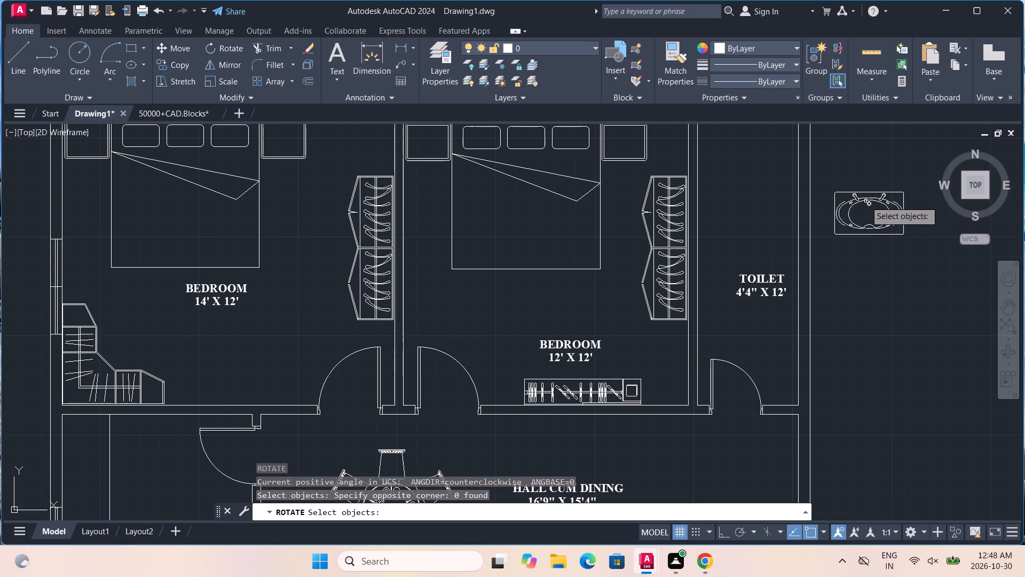
{"action": "left_click", "coordinate": [869, 204]}
{"action": "type", "text": "RO"}
{"action": "key", "text": "Return"}
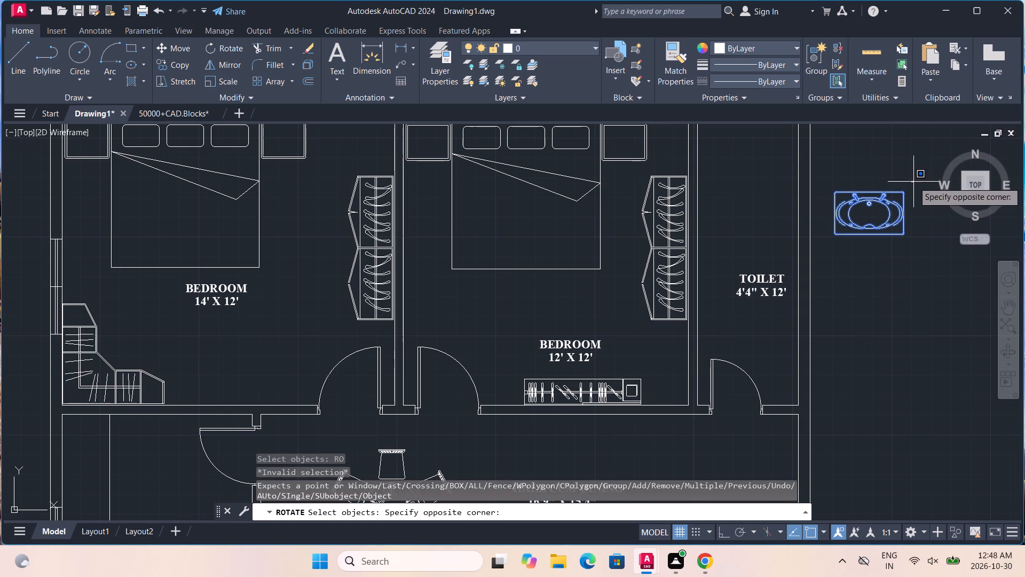
{"action": "left_click", "coordinate": [903, 210]}
{"action": "key", "text": "Return"}
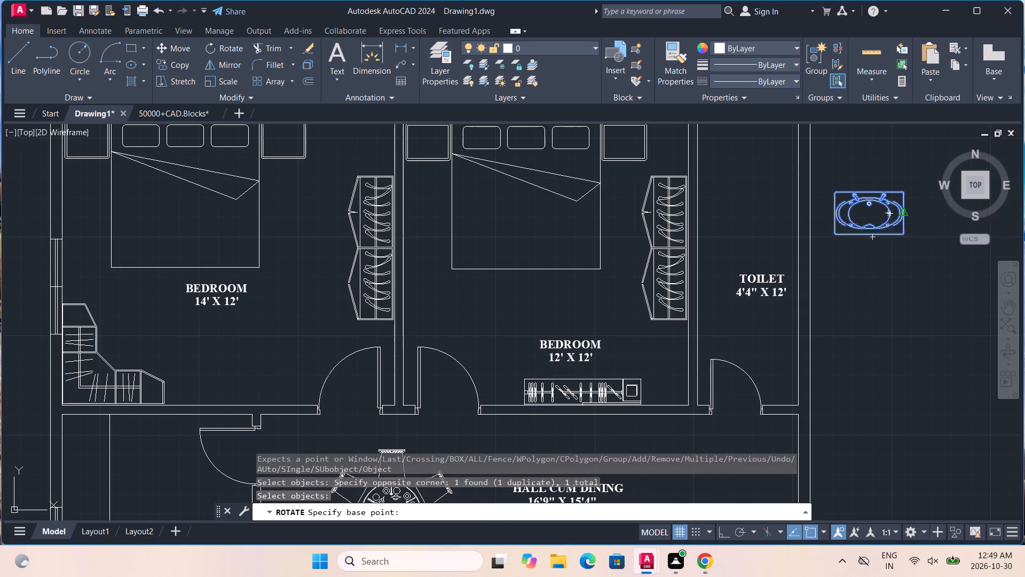
{"action": "left_click", "coordinate": [903, 210]}
{"action": "left_click", "coordinate": [903, 182]}
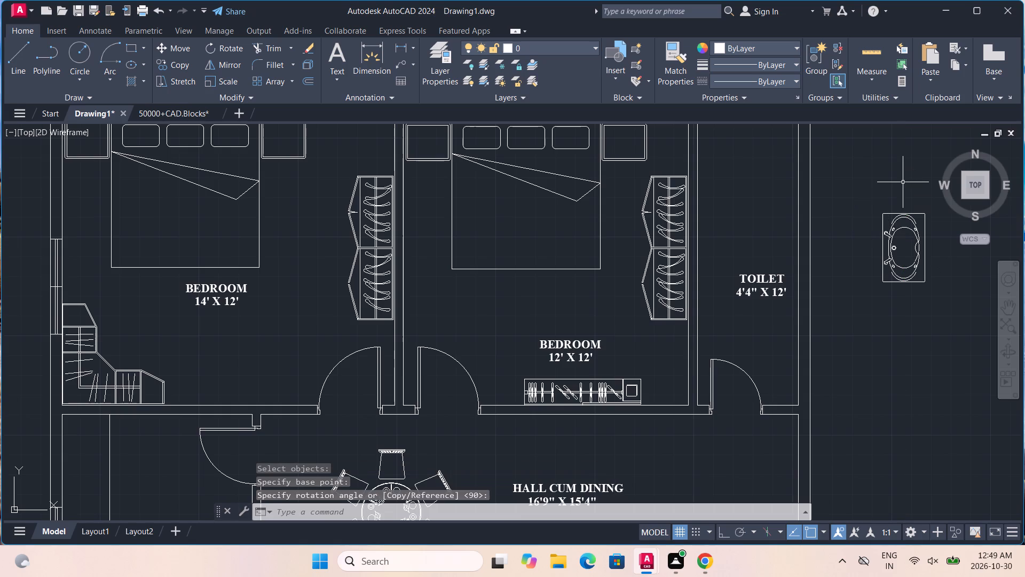
Move the rotated bathtub about 7'6" into the toilet, between the bedroom wall and the TOILET label.
{"action": "left_click", "coordinate": [904, 231]}
{"action": "left_click", "coordinate": [905, 227]}
{"action": "left_click", "coordinate": [905, 227]}
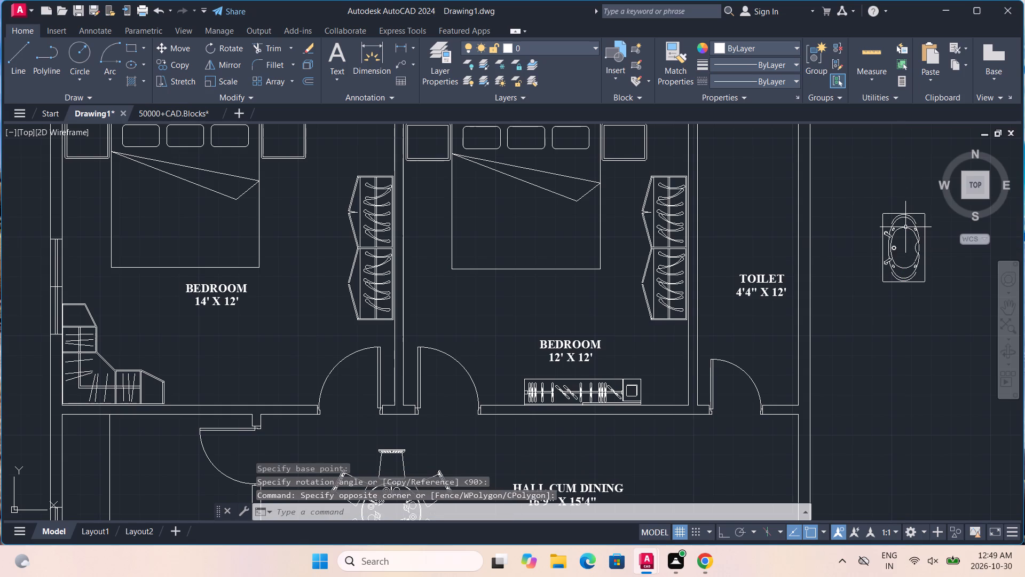
{"action": "key", "text": "m"}
{"action": "key", "text": "Return"}
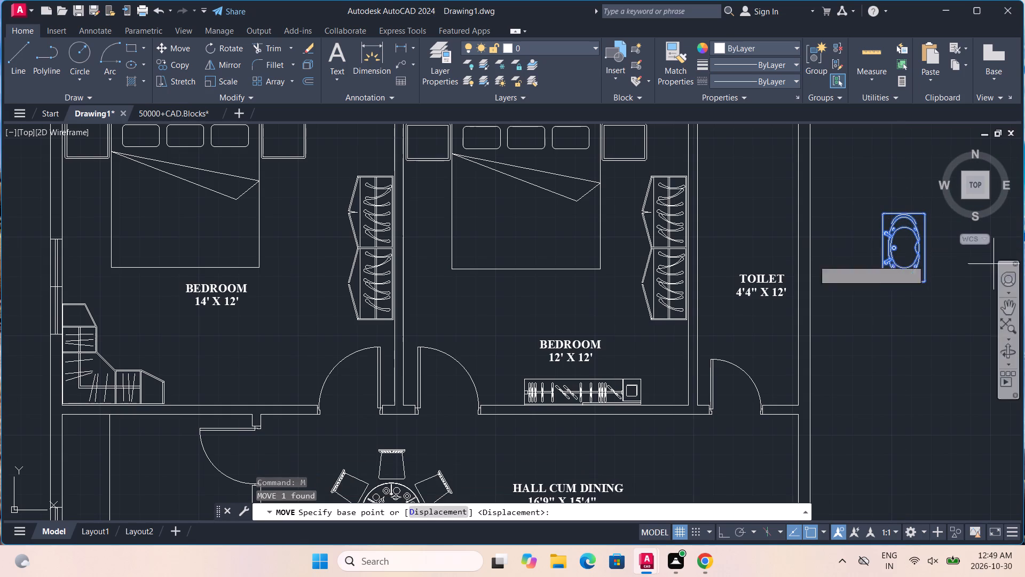
{"action": "left_click", "coordinate": [922, 231]}
{"action": "middle_click_drag", "start_coordinate": [732, 221], "coordinate": [720, 298]}
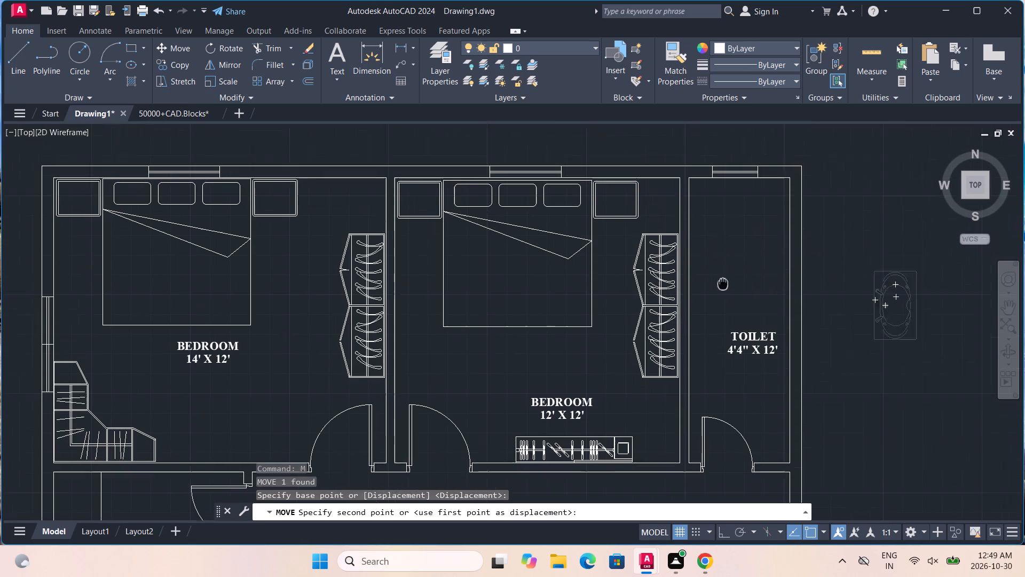
{"action": "middle_click_drag", "start_coordinate": [720, 298], "coordinate": [720, 299]}
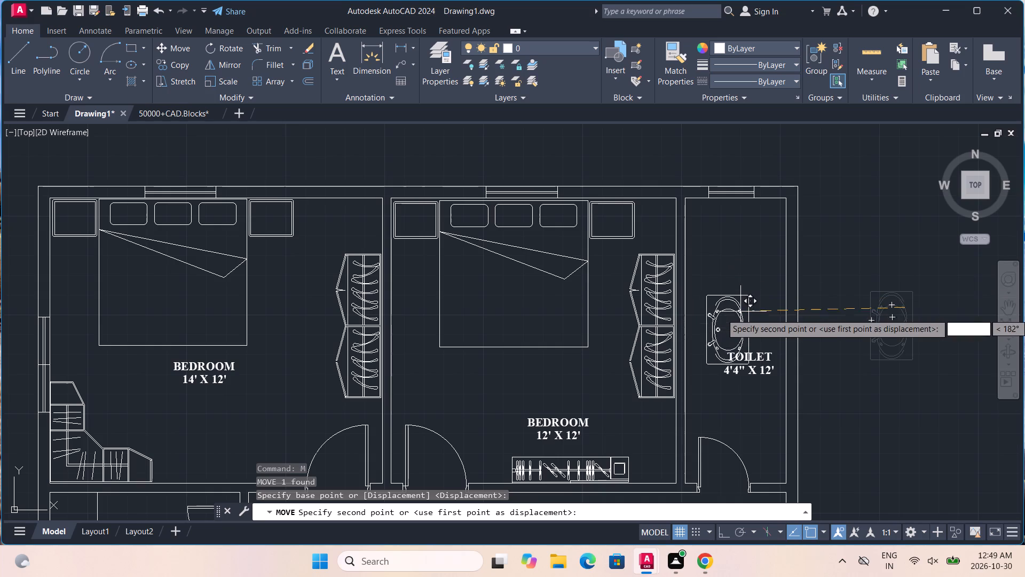
{"action": "scroll", "coordinate": [735, 324], "scroll_direction": "down", "scroll_amount": 3}
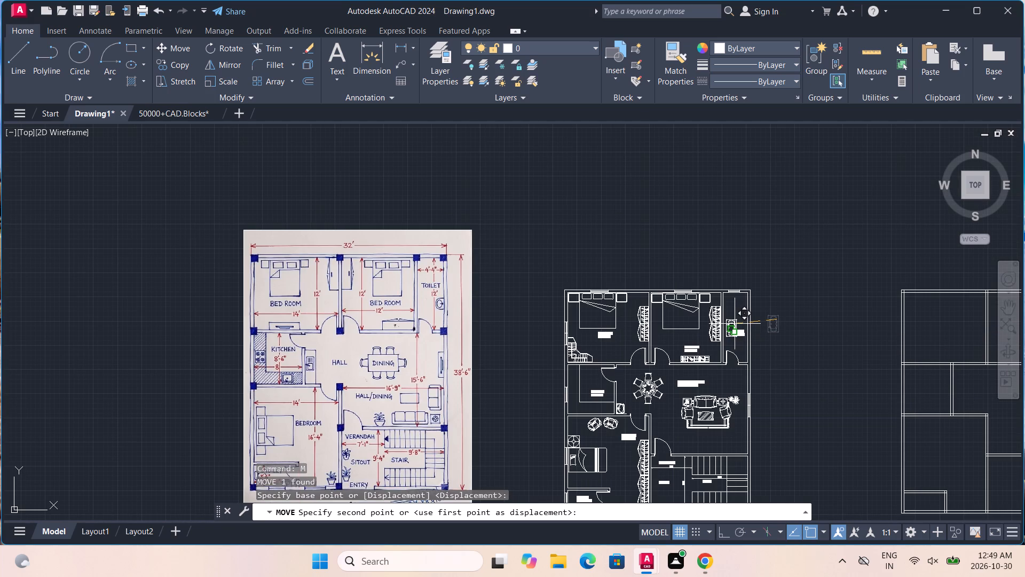
{"action": "scroll", "coordinate": [735, 324], "scroll_direction": "up", "scroll_amount": 4}
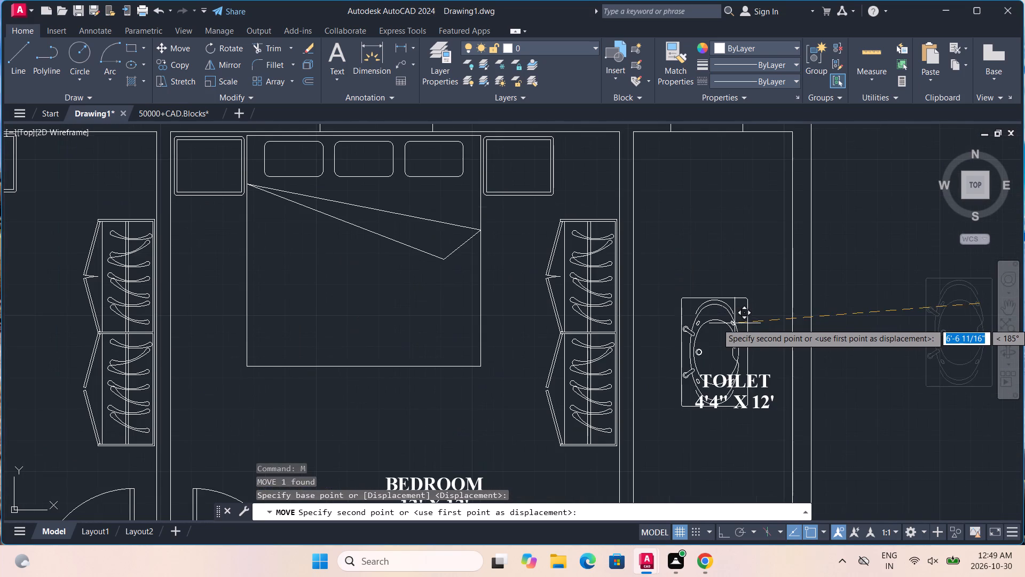
{"action": "middle_click_drag", "start_coordinate": [743, 305], "coordinate": [782, 207]}
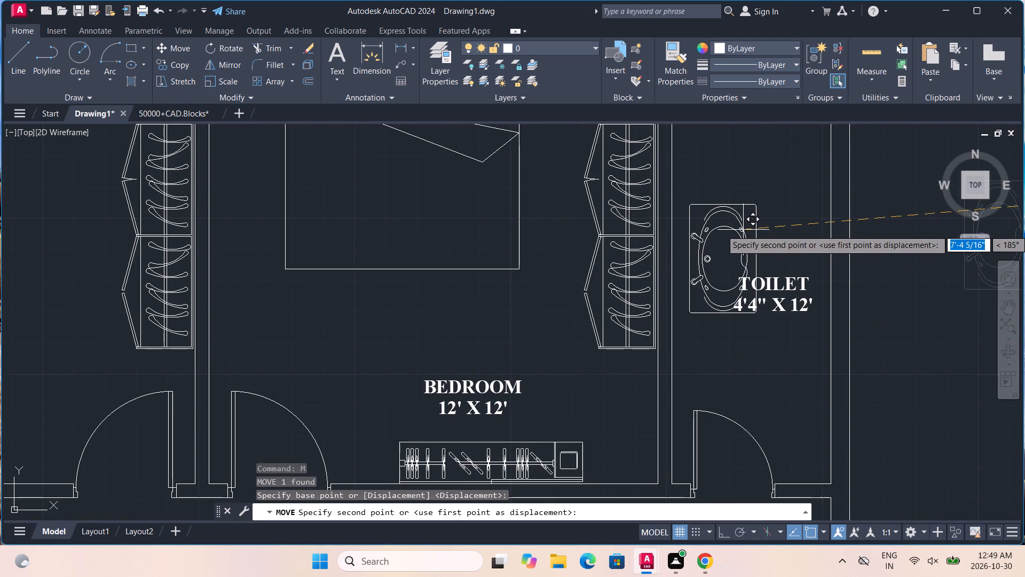
{"action": "left_click", "coordinate": [735, 230]}
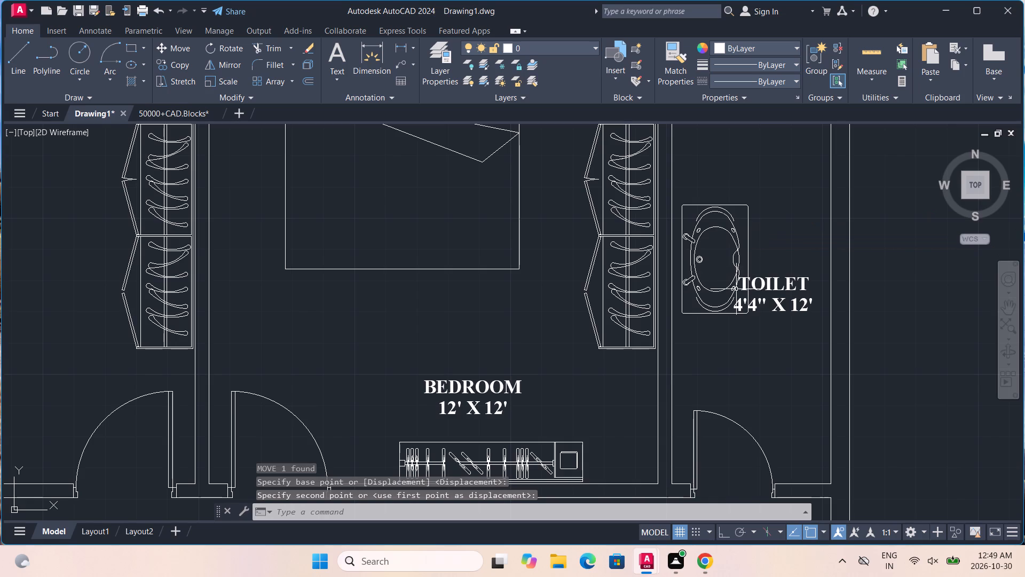
Scale the bathtub up slightly by eye about its lower corner on the bedroom-wall side.
{"action": "left_click", "coordinate": [685, 312]}
{"action": "type", "text": "SC"}
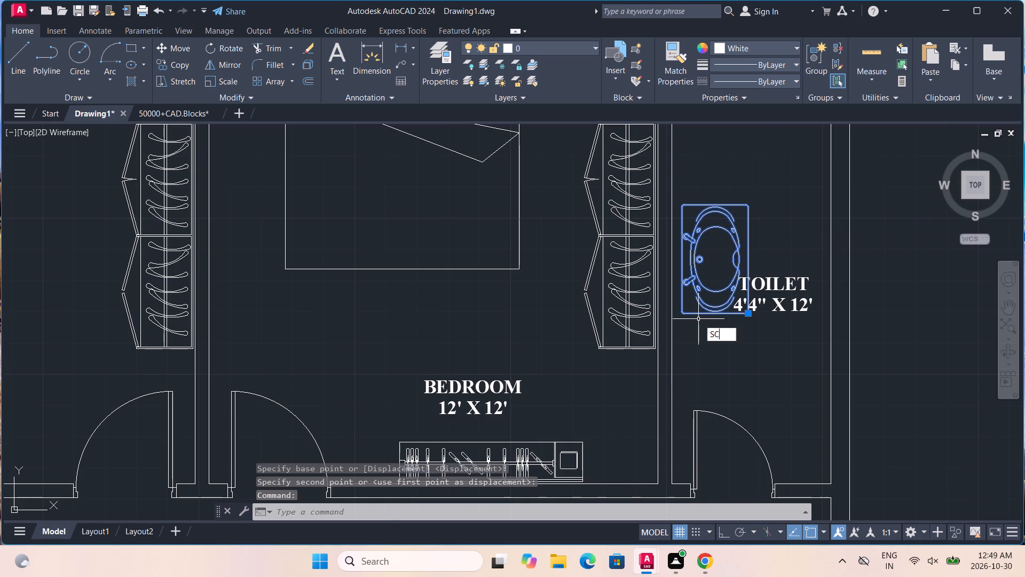
{"action": "key", "text": "Return"}
{"action": "left_click", "coordinate": [687, 315]}
{"action": "scroll", "coordinate": [689, 297], "scroll_direction": "down", "scroll_amount": 2}
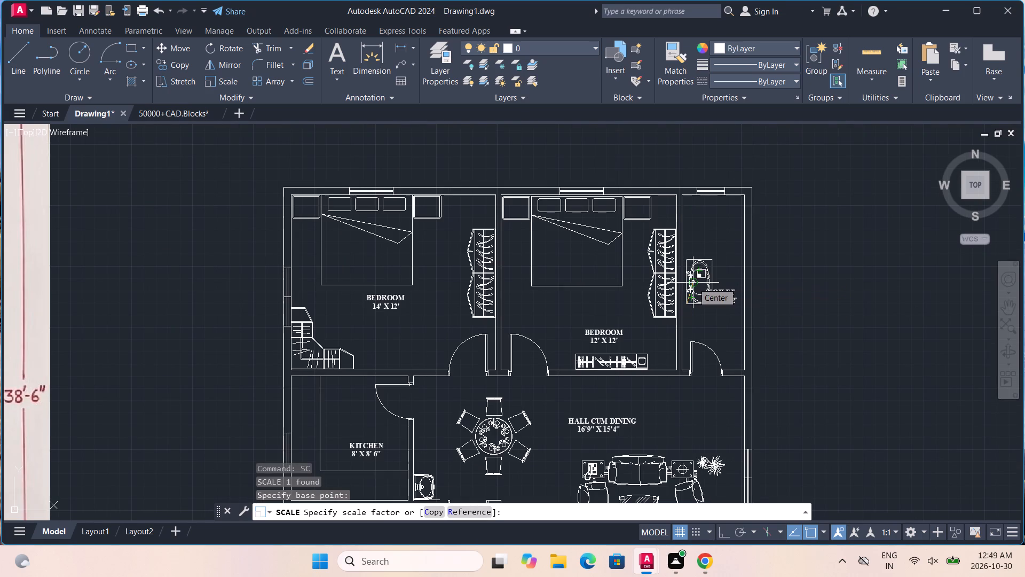
{"action": "left_click", "coordinate": [694, 282]}
Move the bathtub by its lower corner toward the wall shared with the 12' X 12' bedroom.
{"action": "scroll", "coordinate": [696, 301], "scroll_direction": "up", "scroll_amount": 2}
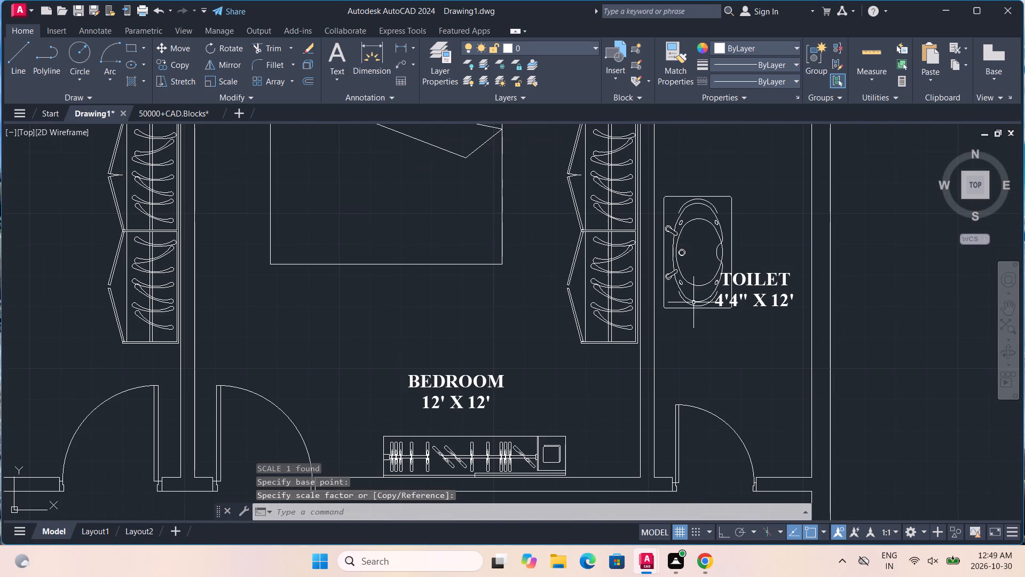
{"action": "left_click", "coordinate": [693, 302]}
{"action": "key", "text": "m"}
{"action": "key", "text": "Return"}
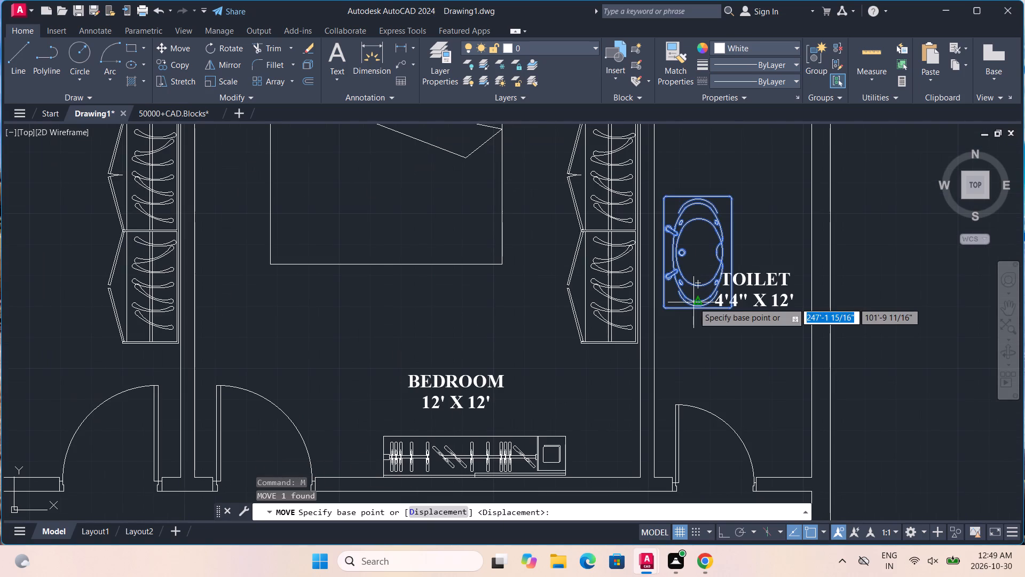
{"action": "left_click", "coordinate": [667, 309]}
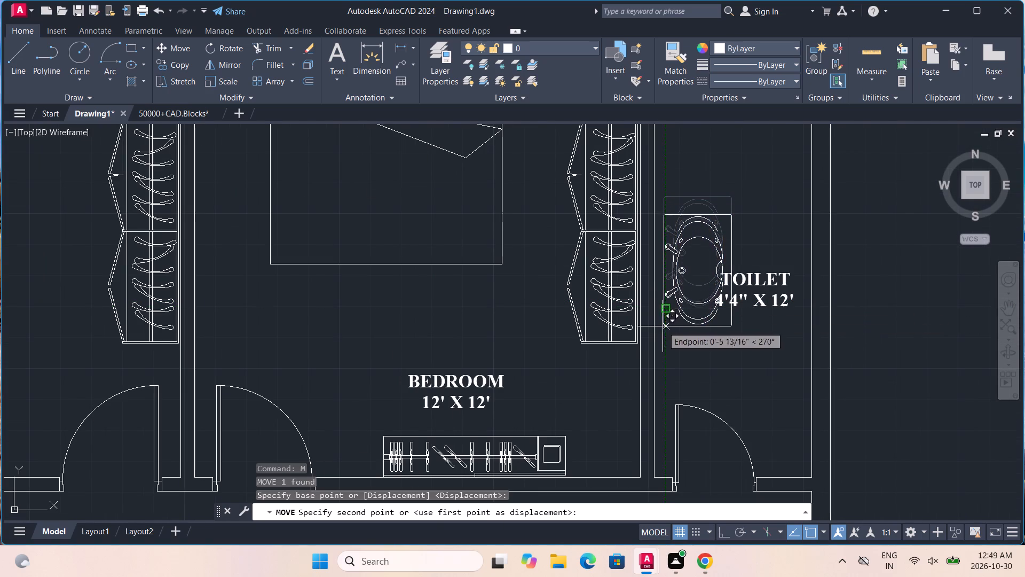
{"action": "left_click", "coordinate": [659, 330]}
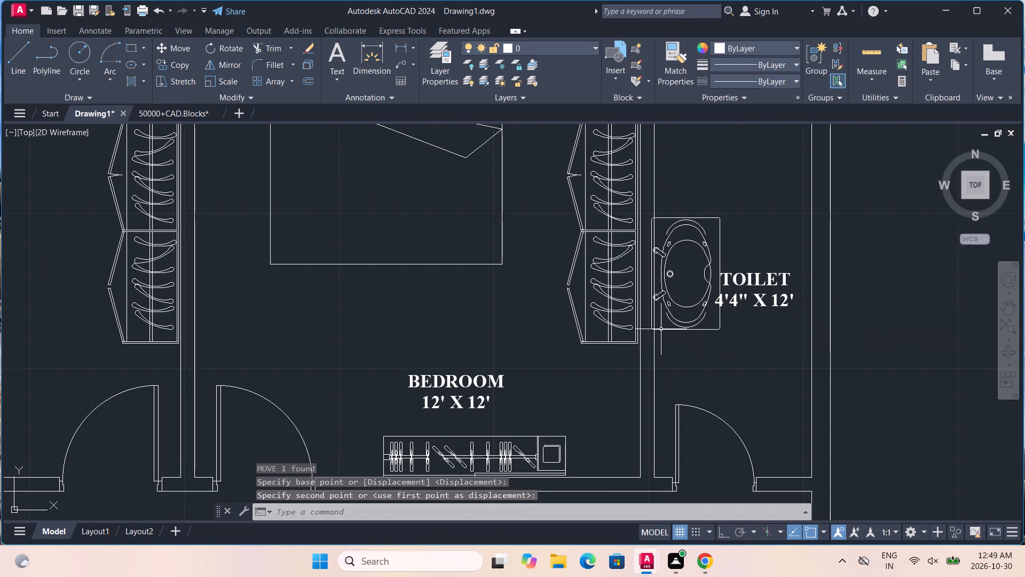
Move the bathtub's lower corner onto the toilet-side face of the bedroom wall, slightly nearer the toilet door.
{"action": "scroll", "coordinate": [662, 328], "scroll_direction": "up", "scroll_amount": 2}
{"action": "left_click", "coordinate": [662, 337]}
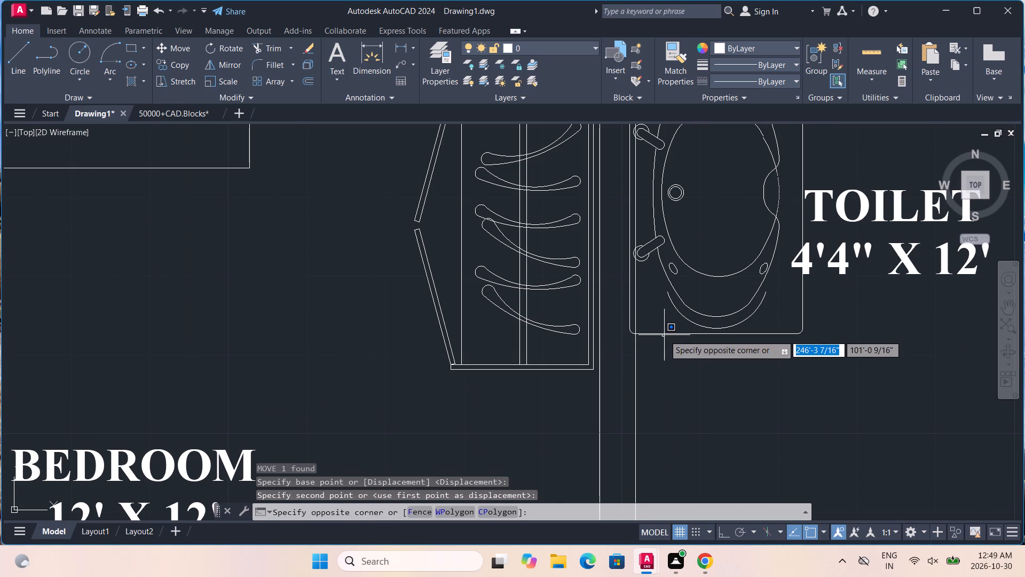
{"action": "left_click", "coordinate": [664, 335]}
{"action": "left_click", "coordinate": [666, 332]}
{"action": "key", "text": "m"}
{"action": "key", "text": "Return"}
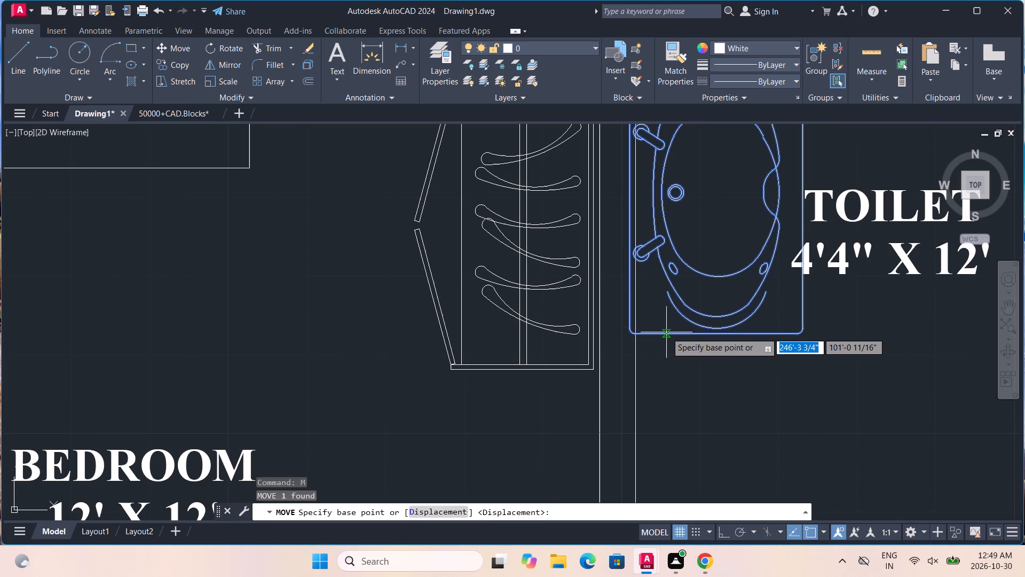
{"action": "left_click", "coordinate": [630, 332]}
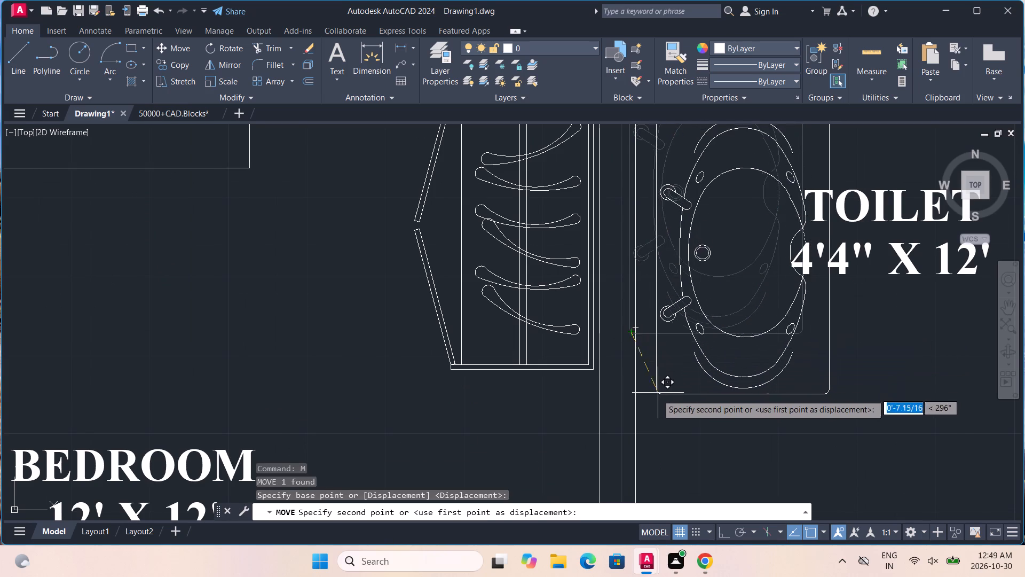
{"action": "scroll", "coordinate": [655, 417], "scroll_direction": "down", "scroll_amount": 2}
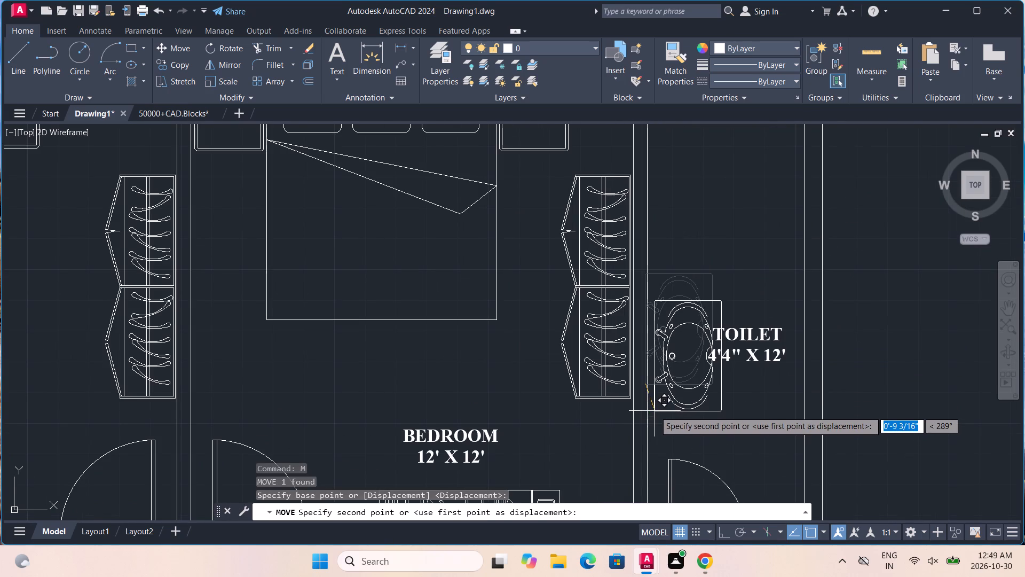
{"action": "left_click", "coordinate": [652, 415]}
Scale the bathtub slightly larger by eye from its lower corner at the bedroom wall.
{"action": "scroll", "coordinate": [652, 415], "scroll_direction": "up", "scroll_amount": 2}
{"action": "middle_click_drag", "start_coordinate": [652, 415], "coordinate": [706, 313]}
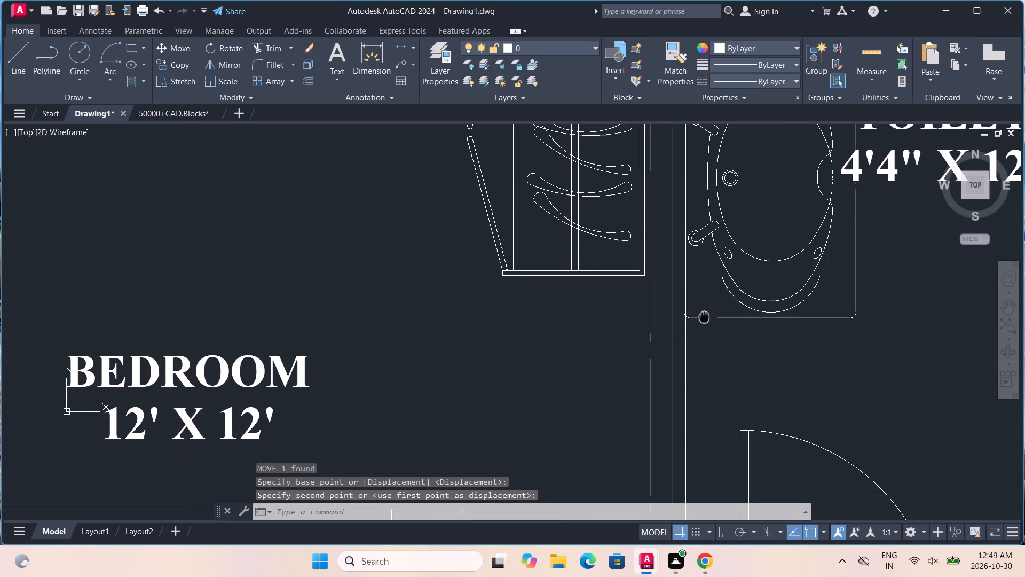
{"action": "middle_click_drag", "start_coordinate": [706, 313], "coordinate": [706, 313]}
{"action": "left_click", "coordinate": [701, 316]}
{"action": "type", "text": "SC"}
{"action": "key", "text": "Return"}
{"action": "scroll", "coordinate": [709, 315], "scroll_direction": "down", "scroll_amount": 4}
{"action": "left_click", "coordinate": [709, 315]}
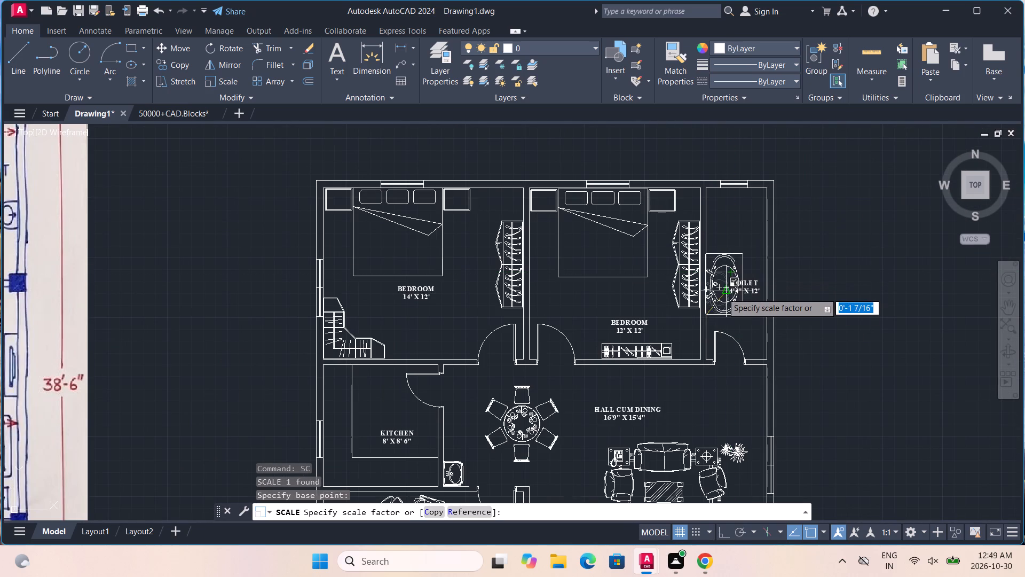
{"action": "scroll", "coordinate": [722, 293], "scroll_direction": "down", "scroll_amount": 1}
{"action": "left_click", "coordinate": [722, 293]}
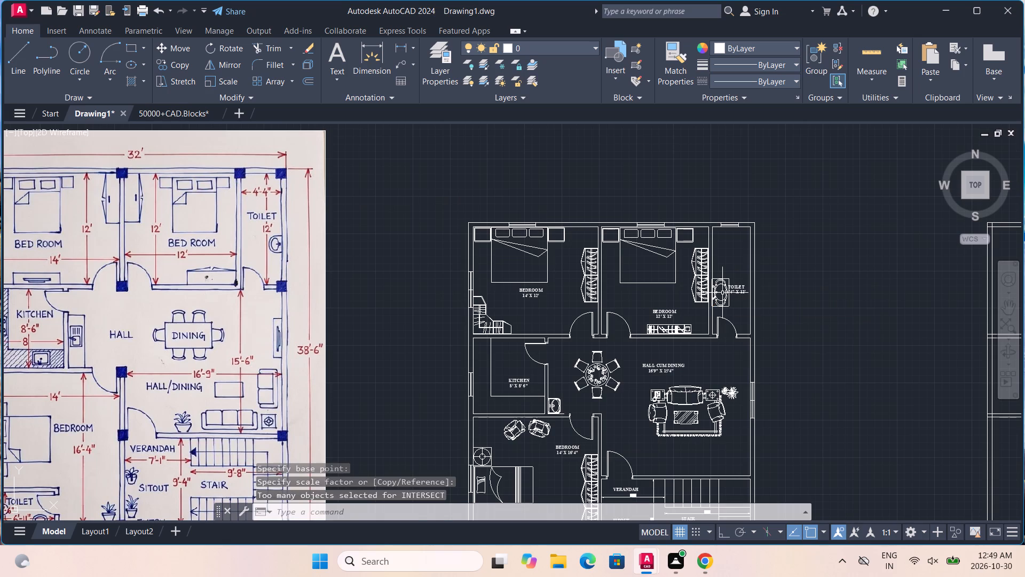
Enlarge the bathtub by a factor of about 1 3/16 from its lower corner on the bedroom wall.
{"action": "scroll", "coordinate": [722, 293], "scroll_direction": "up", "scroll_amount": 2}
{"action": "left_click", "coordinate": [700, 324]}
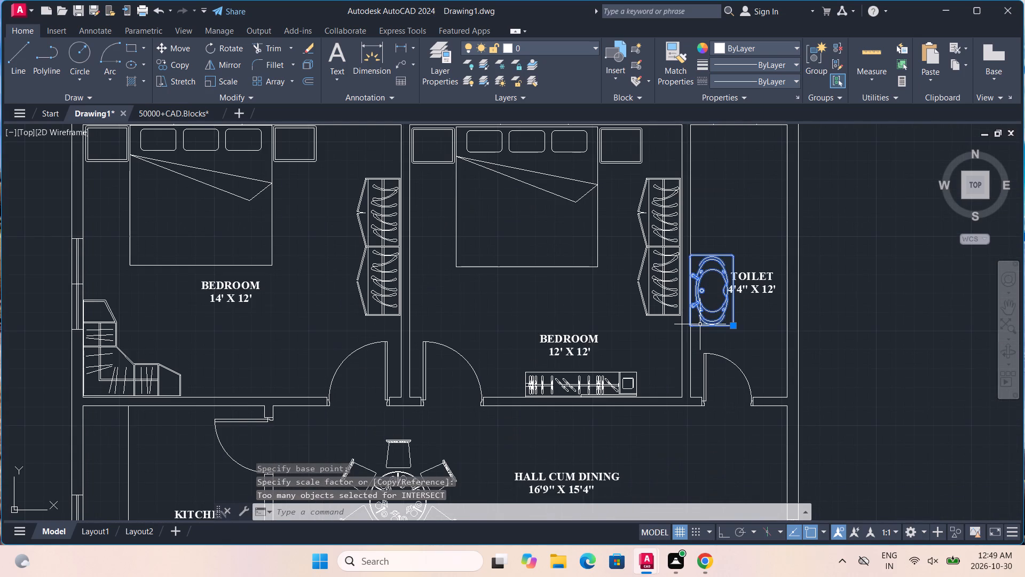
{"action": "type", "text": "SC"}
{"action": "key", "text": "Return"}
{"action": "scroll", "coordinate": [700, 324], "scroll_direction": "up", "scroll_amount": 3}
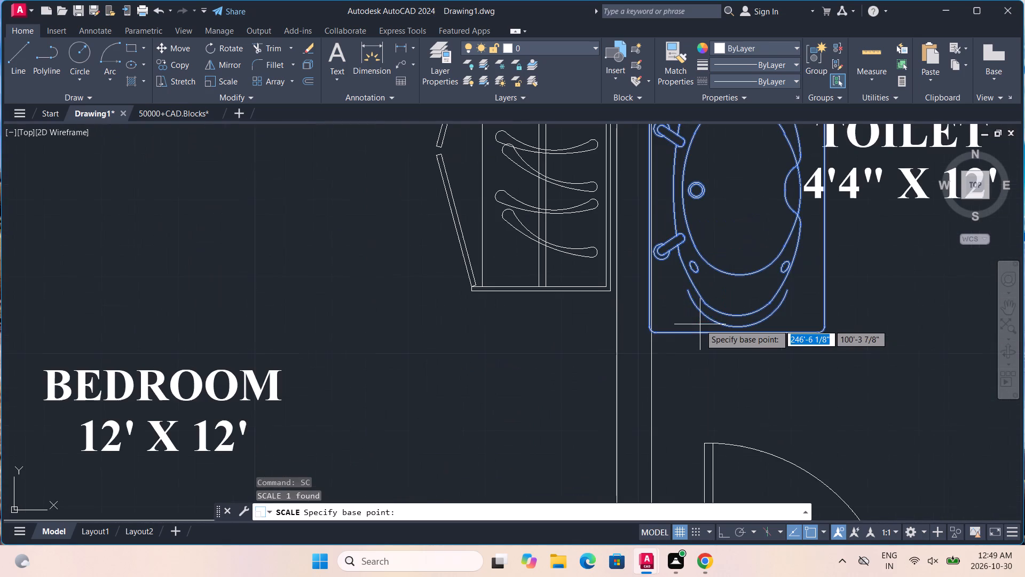
{"action": "left_click", "coordinate": [650, 332]}
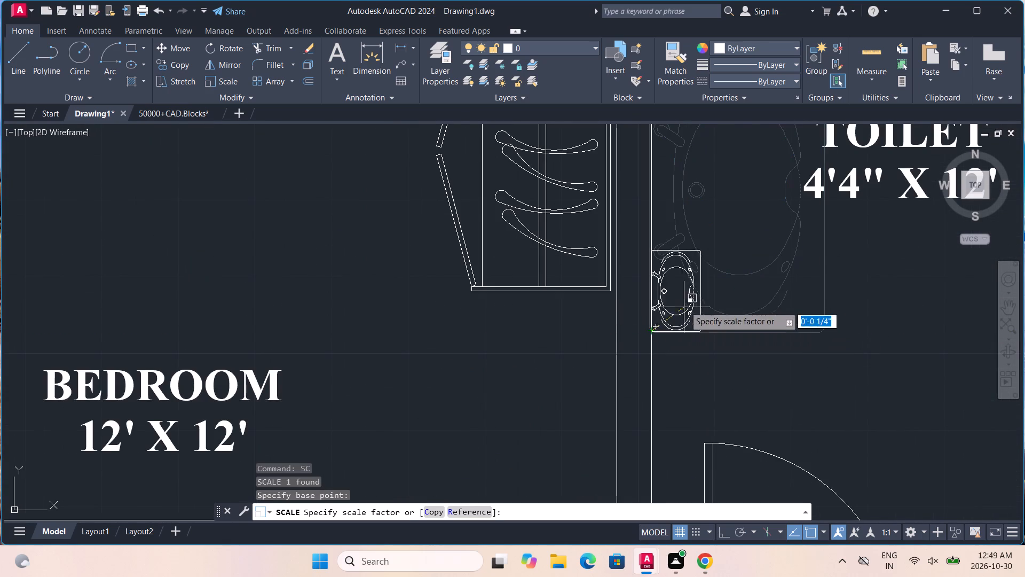
{"action": "scroll", "coordinate": [698, 291], "scroll_direction": "down", "scroll_amount": 2}
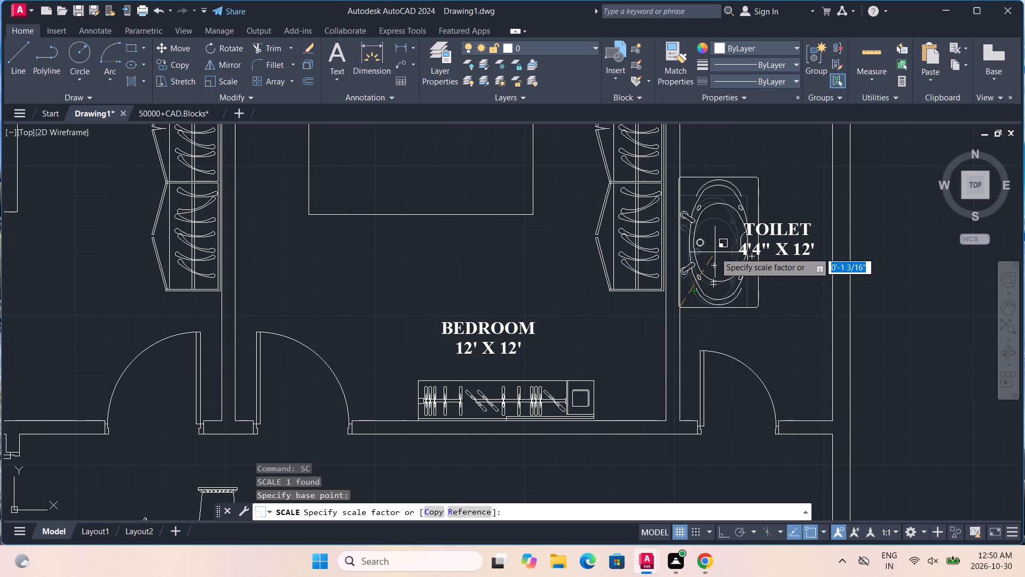
{"action": "left_click", "coordinate": [715, 252]}
Move the bathtub by its lower corner slightly off the bedroom wall, into the 4'4" X 12' toilet.
{"action": "scroll", "coordinate": [715, 252], "scroll_direction": "down", "scroll_amount": 2}
{"action": "scroll", "coordinate": [720, 275], "scroll_direction": "up", "scroll_amount": 2}
{"action": "middle_click_drag", "start_coordinate": [720, 275], "coordinate": [681, 293]}
{"action": "left_click", "coordinate": [681, 282]}
{"action": "key", "text": "m"}
{"action": "key", "text": "Return"}
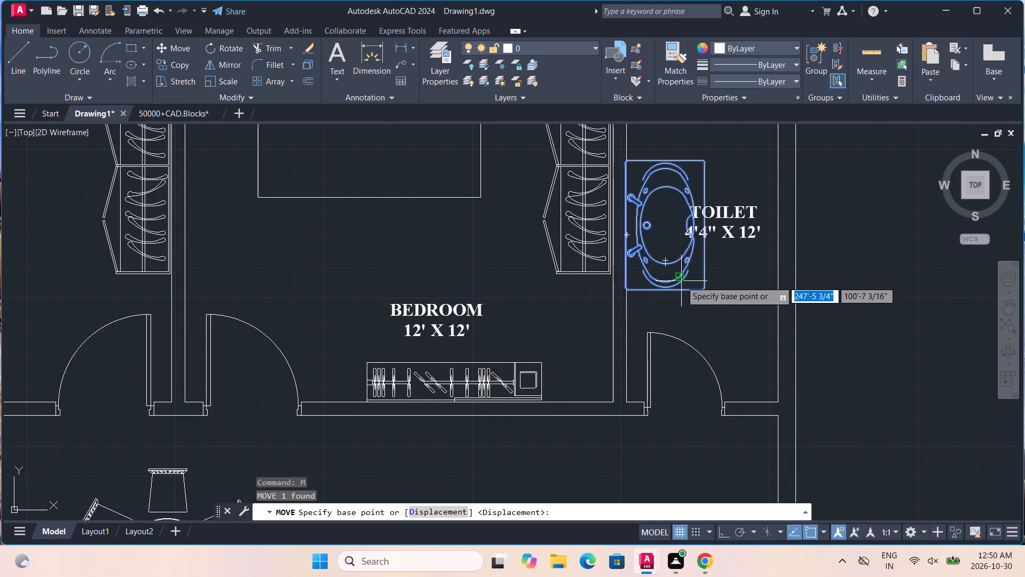
{"action": "scroll", "coordinate": [681, 281], "scroll_direction": "up", "scroll_amount": 2}
{"action": "left_click", "coordinate": [534, 306]}
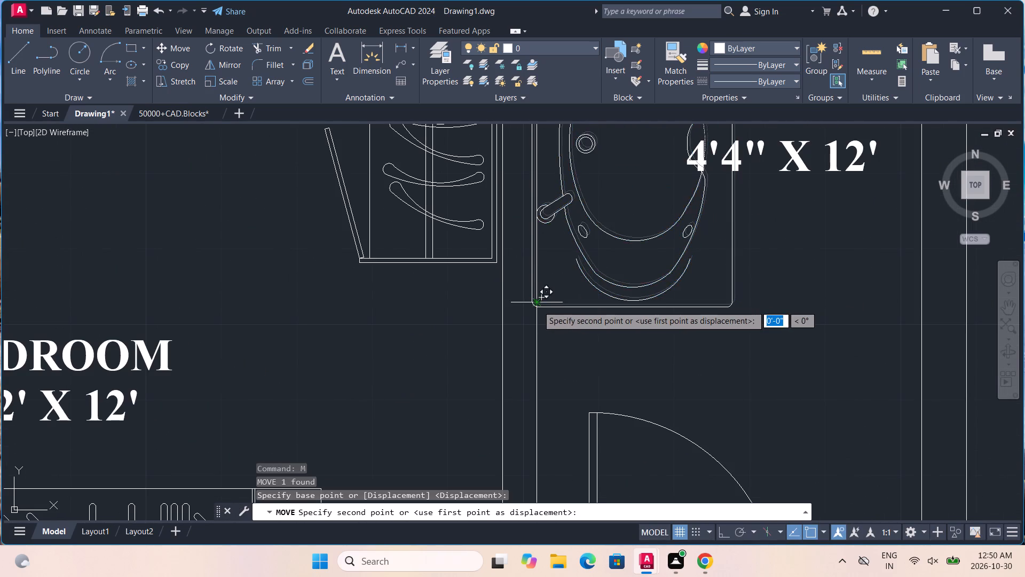
{"action": "left_click", "coordinate": [549, 311]}
{"action": "scroll", "coordinate": [549, 311], "scroll_direction": "down", "scroll_amount": 3}
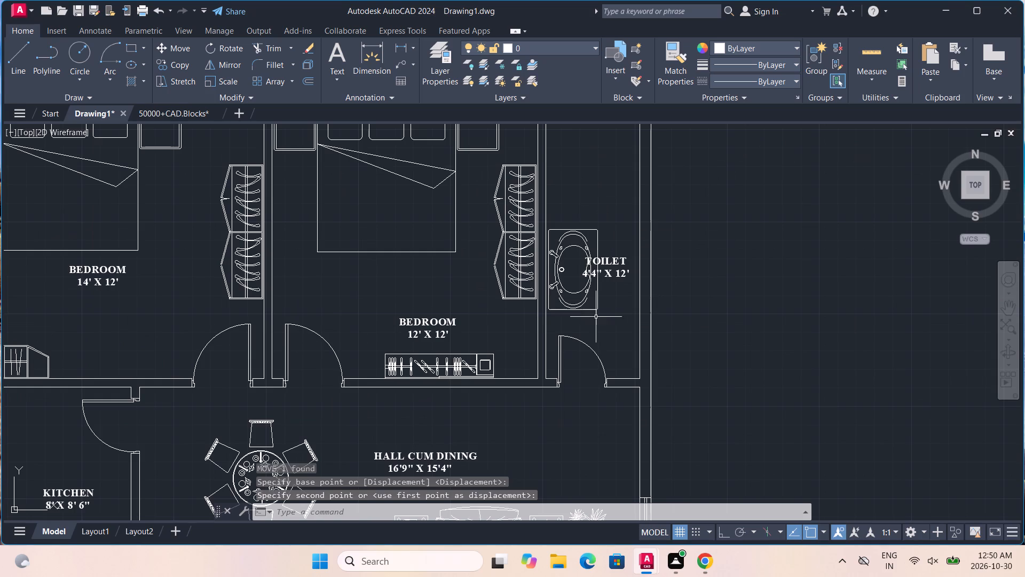
Move the TOILET 4'4" X 12' label clear of the bathtub, just above it.
{"action": "left_click", "coordinate": [620, 275]}
{"action": "key", "text": "m"}
{"action": "key", "text": "Return"}
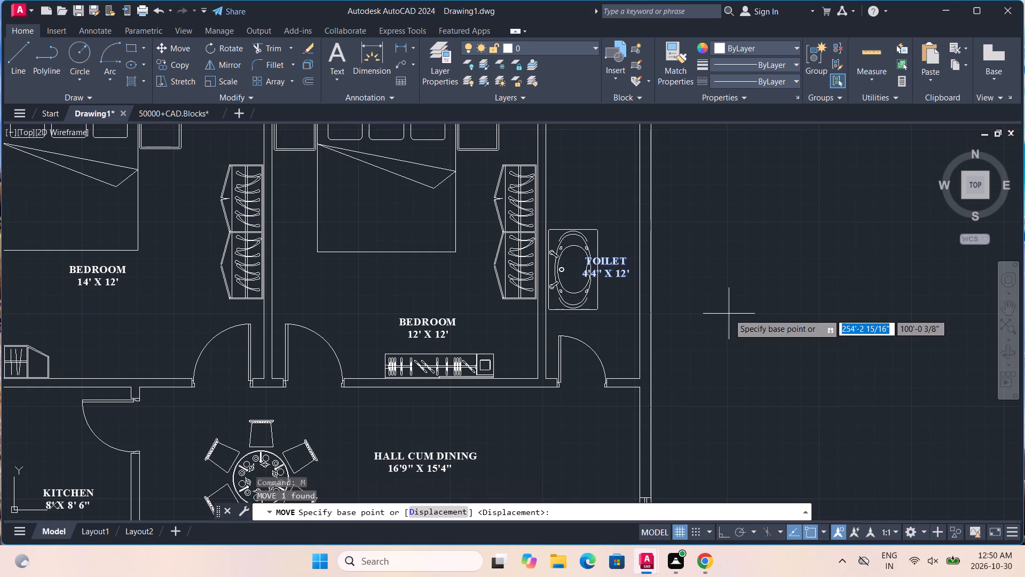
{"action": "left_click", "coordinate": [613, 273]}
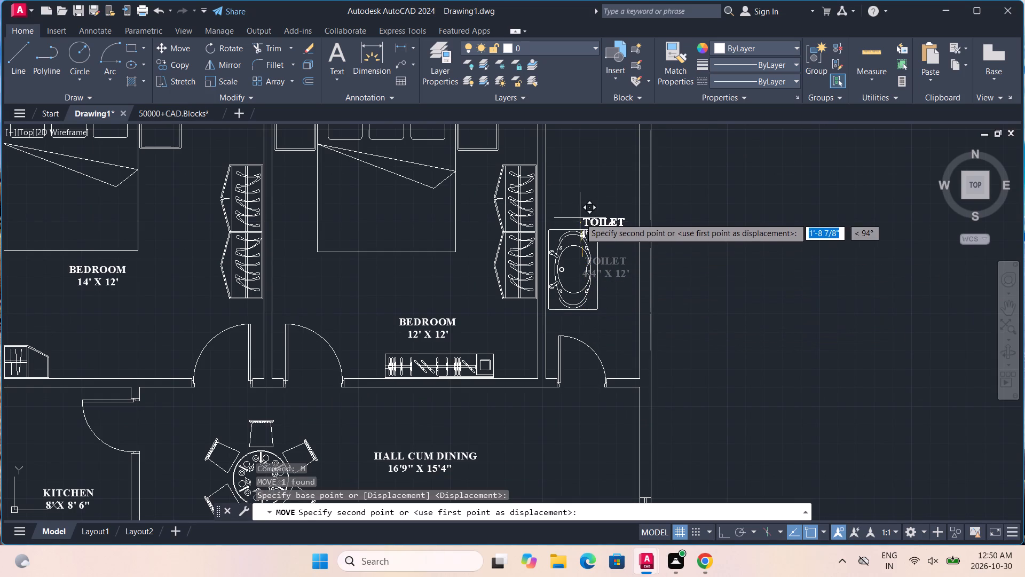
{"action": "left_click", "coordinate": [575, 204]}
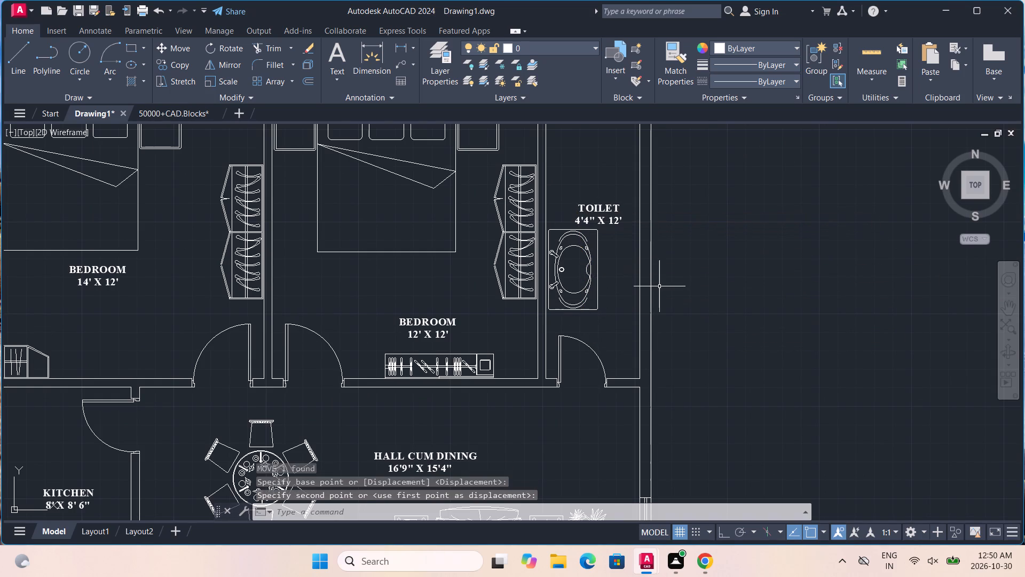
{"action": "key", "text": "Escape"}
Copy a tapered toilet block from the W.C. PLAN rows of the 50000+CAD.Blocks library to the clipboard.
{"action": "scroll", "coordinate": [651, 274], "scroll_direction": "down", "scroll_amount": 1}
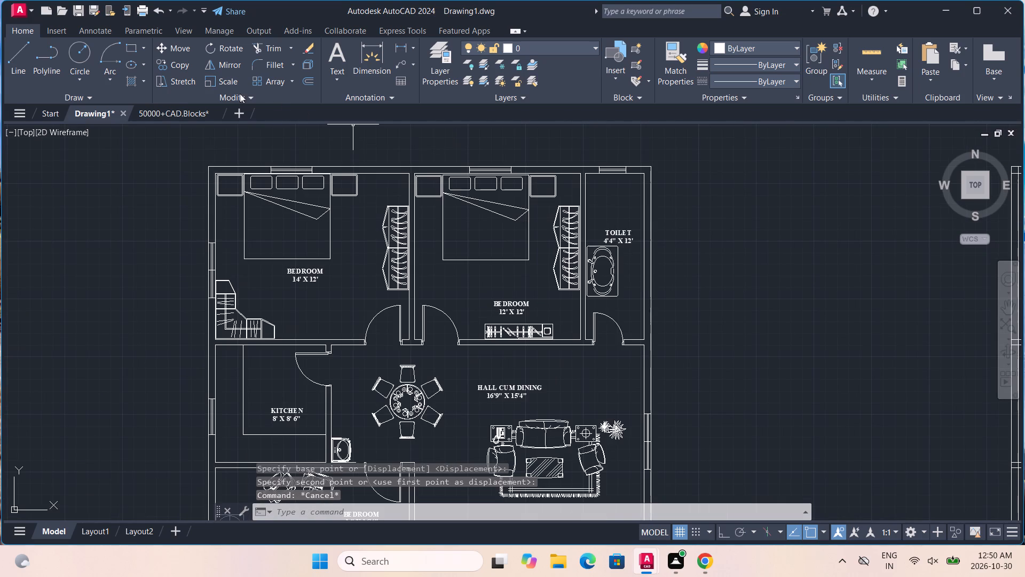
{"action": "left_click", "coordinate": [178, 113]}
{"action": "scroll", "coordinate": [600, 253], "scroll_direction": "down", "scroll_amount": 5}
{"action": "scroll", "coordinate": [587, 295], "scroll_direction": "down", "scroll_amount": 1}
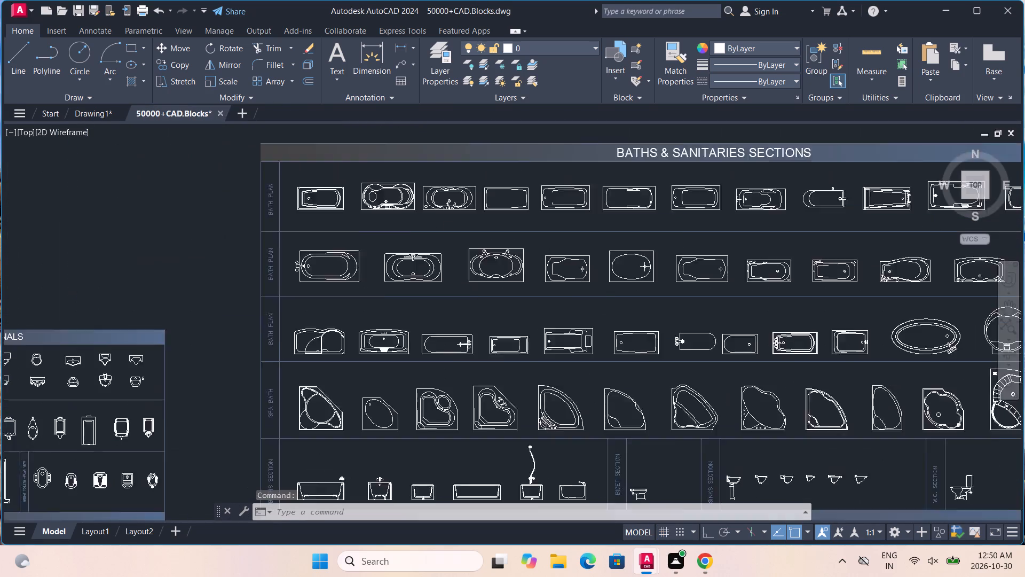
{"action": "scroll", "coordinate": [588, 297], "scroll_direction": "down", "scroll_amount": 1}
{"action": "middle_click_drag", "start_coordinate": [200, 273], "coordinate": [387, 284]}
{"action": "scroll", "coordinate": [357, 269], "scroll_direction": "up", "scroll_amount": 3}
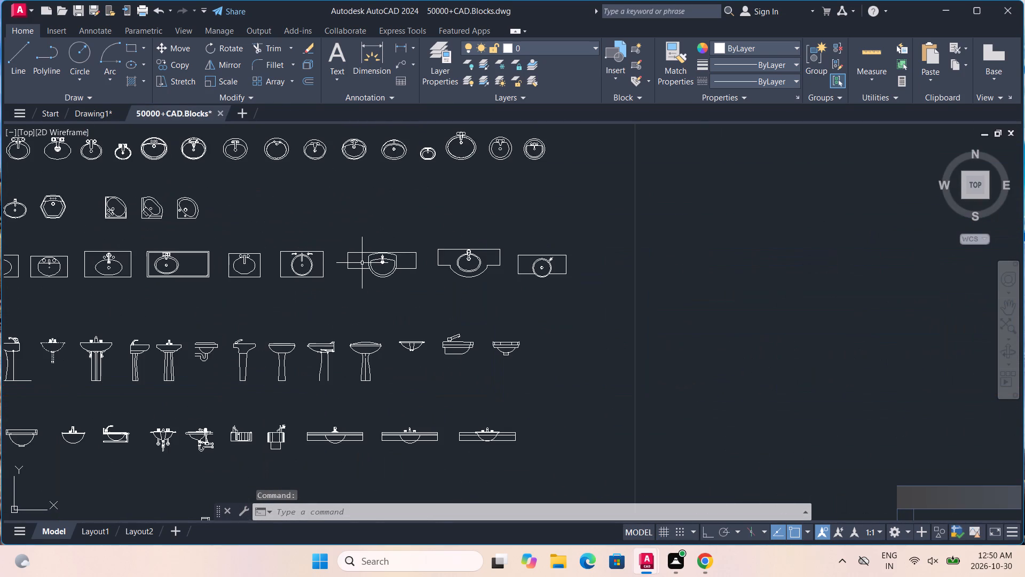
{"action": "scroll", "coordinate": [362, 263], "scroll_direction": "down", "scroll_amount": 2}
{"action": "middle_click_drag", "start_coordinate": [632, 403], "coordinate": [511, 271]}
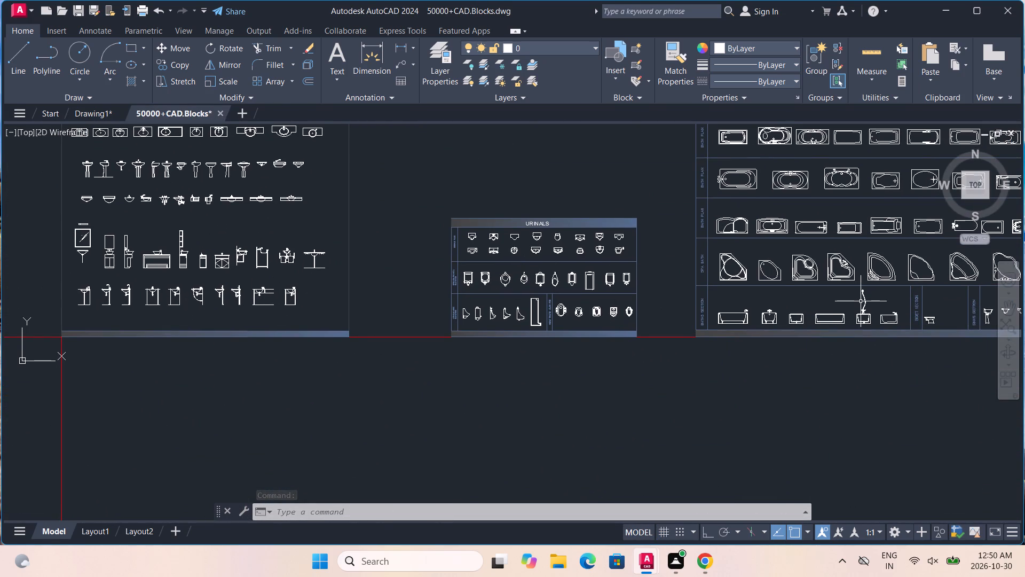
{"action": "middle_click_drag", "start_coordinate": [861, 301], "coordinate": [298, 343]}
{"action": "middle_click_drag", "start_coordinate": [1010, 324], "coordinate": [806, 318]}
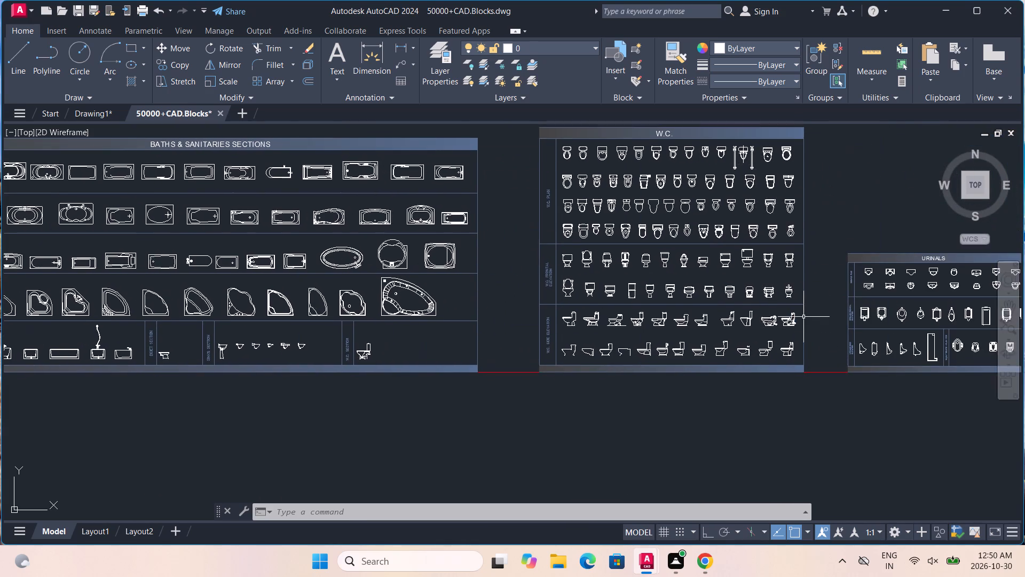
{"action": "scroll", "coordinate": [753, 271], "scroll_direction": "up", "scroll_amount": 2}
{"action": "middle_click_drag", "start_coordinate": [761, 241], "coordinate": [784, 345]}
{"action": "middle_click_drag", "start_coordinate": [729, 269], "coordinate": [737, 318]}
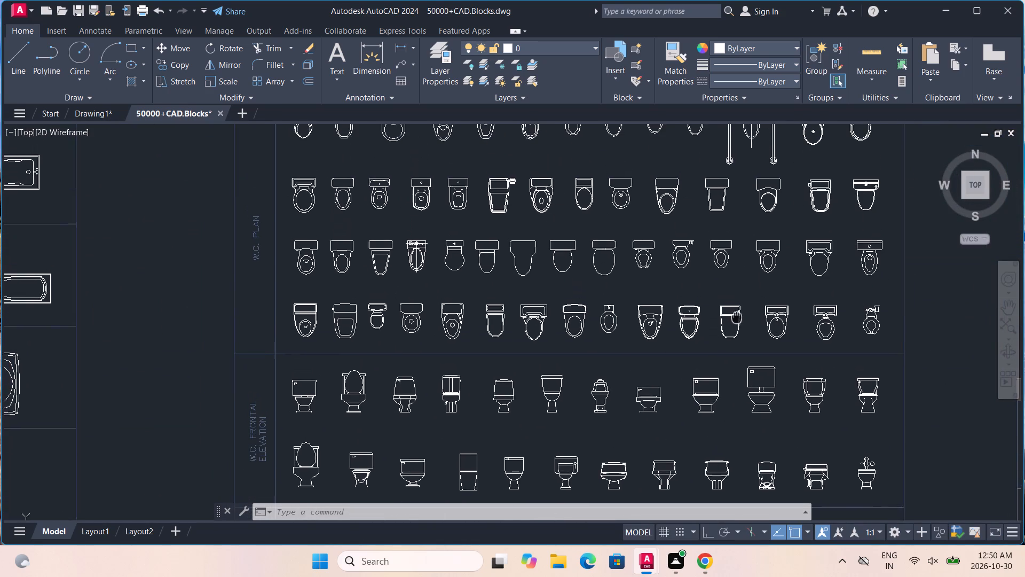
{"action": "middle_click_drag", "start_coordinate": [737, 318], "coordinate": [738, 318]}
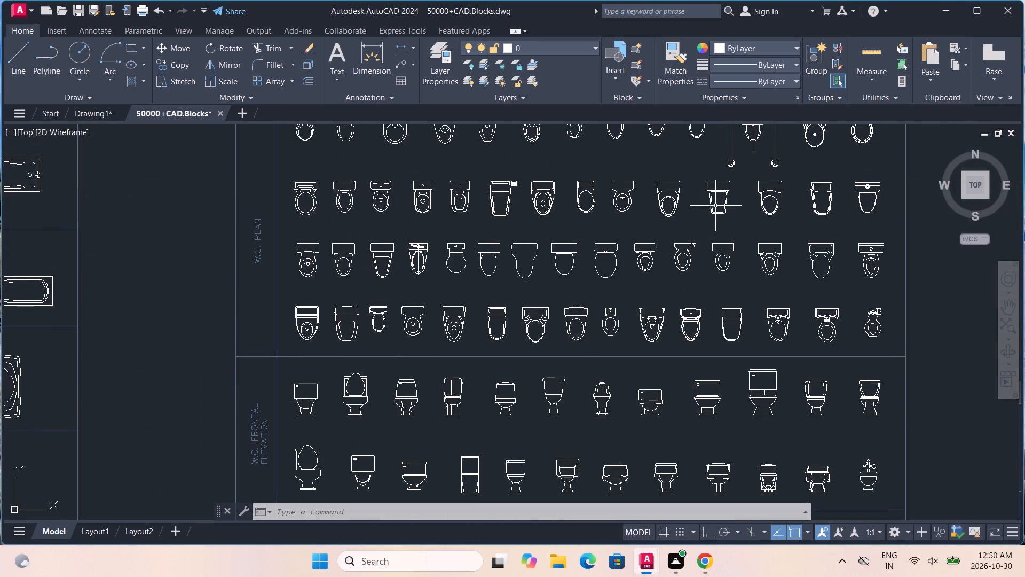
{"action": "left_click", "coordinate": [677, 194]}
{"action": "right_click", "coordinate": [677, 194]}
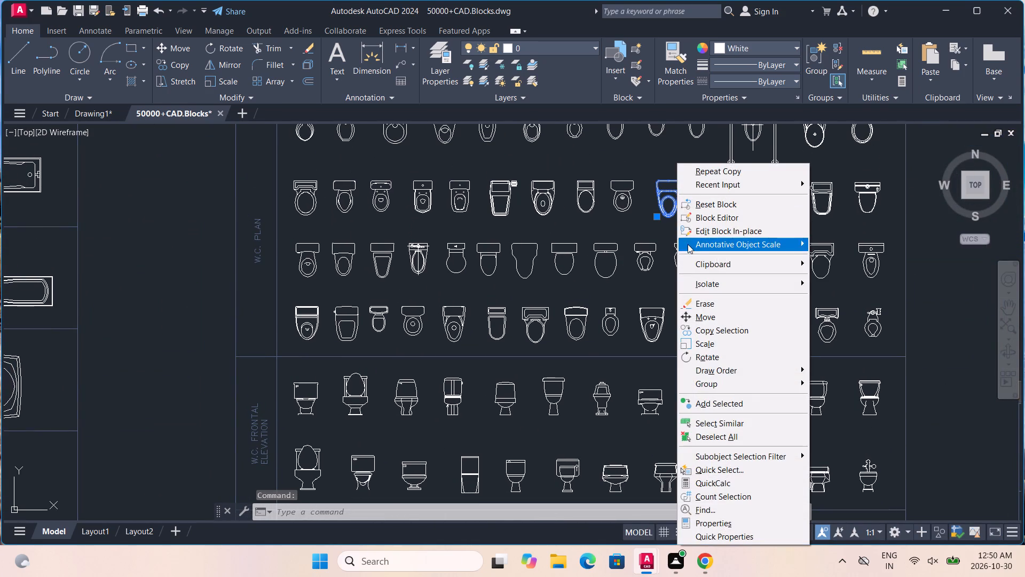
{"action": "left_click", "coordinate": [697, 262]}
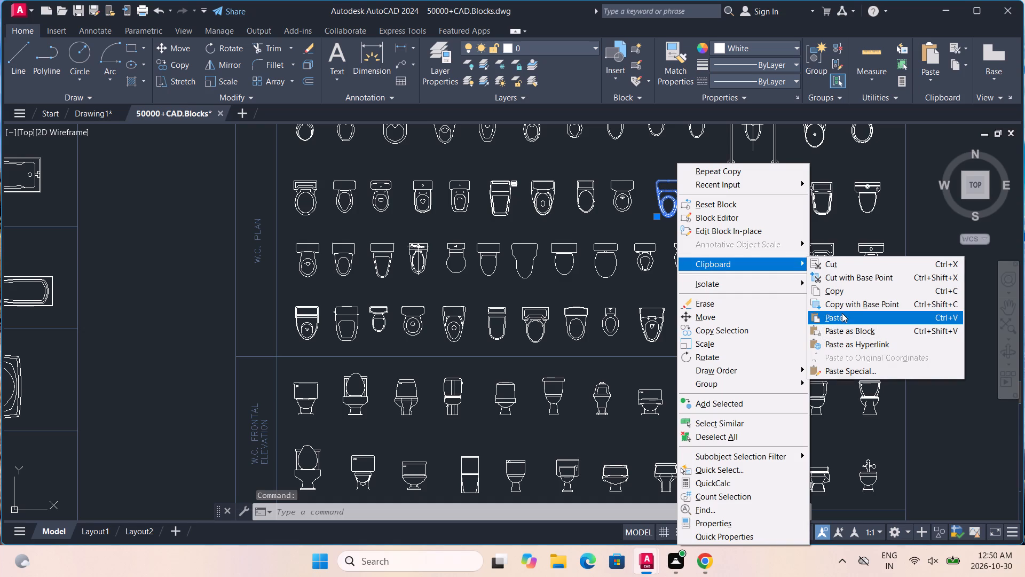
{"action": "left_click", "coordinate": [850, 292]}
Paste the copied W.C. block into Drawing1, between the furnished floor plan and the walls-only plan.
{"action": "left_click", "coordinate": [106, 113]}
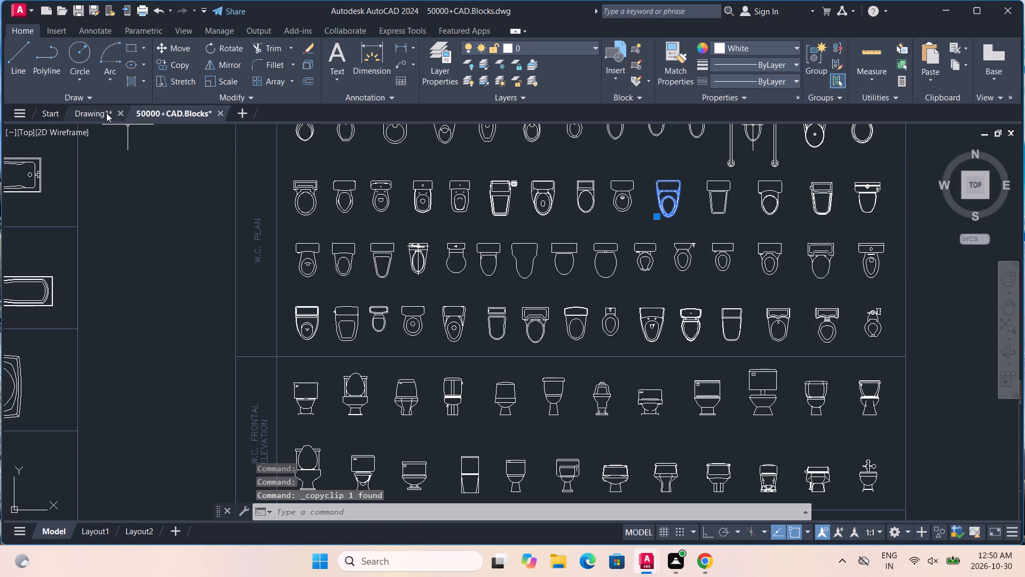
{"action": "middle_click_drag", "start_coordinate": [535, 303], "coordinate": [550, 269]}
{"action": "middle_click", "coordinate": [627, 239]}
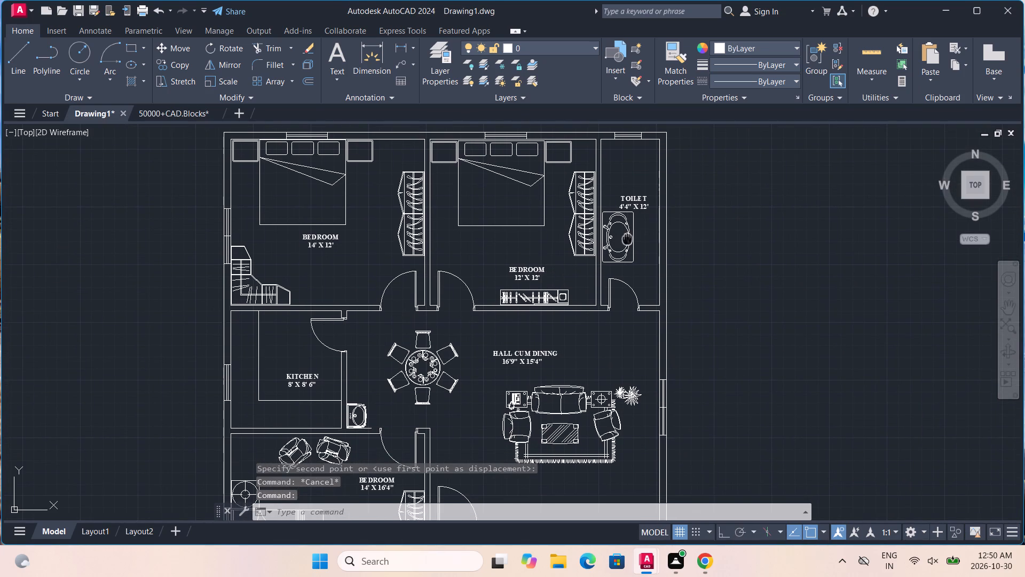
{"action": "scroll", "coordinate": [627, 239], "scroll_direction": "up", "scroll_amount": 4}
{"action": "scroll", "coordinate": [628, 237], "scroll_direction": "down", "scroll_amount": 4}
{"action": "right_click", "coordinate": [640, 177]}
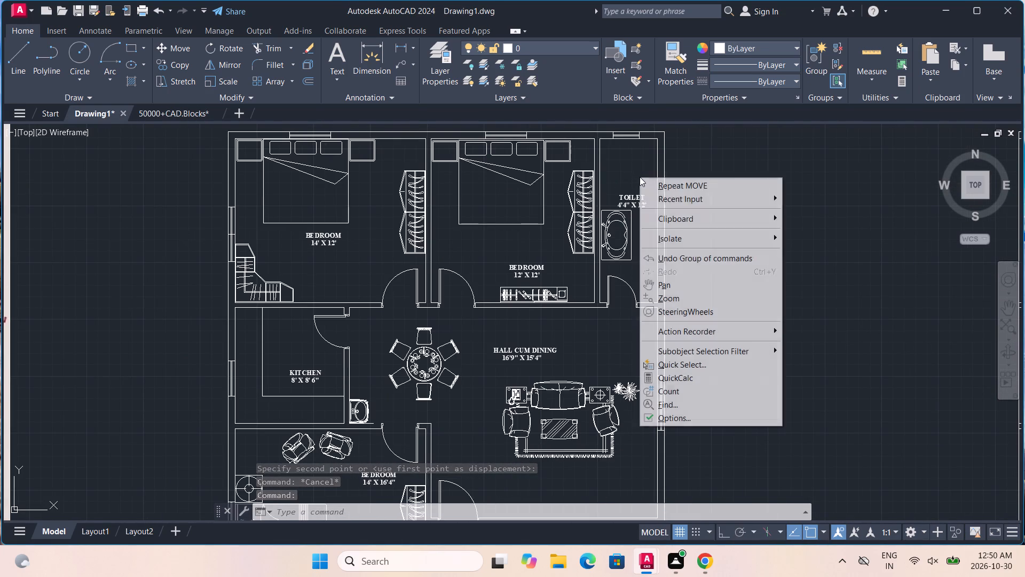
{"action": "left_click", "coordinate": [665, 219]}
{"action": "left_click", "coordinate": [824, 270]}
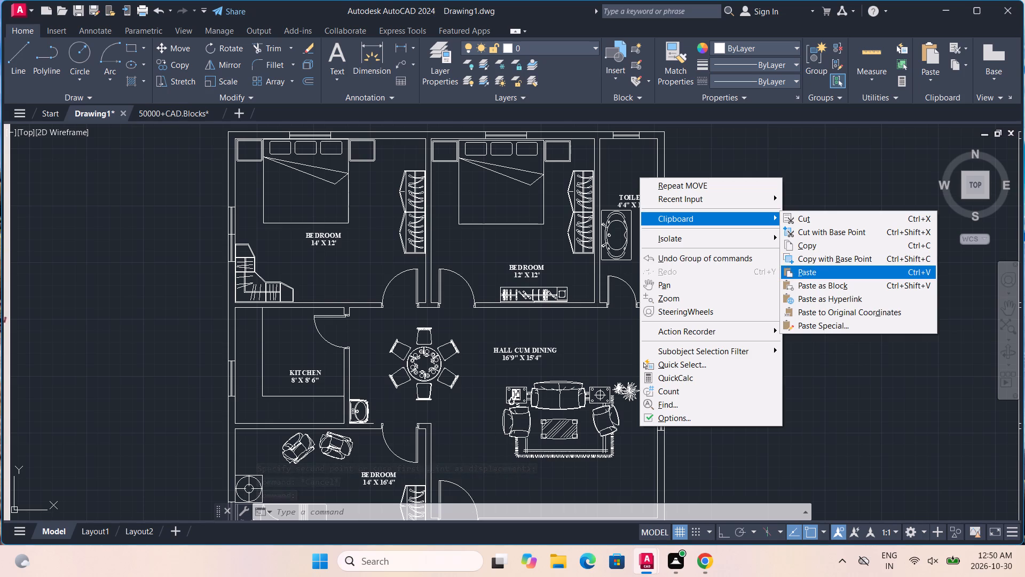
{"action": "scroll", "coordinate": [700, 267], "scroll_direction": "down", "scroll_amount": 5}
{"action": "left_click", "coordinate": [706, 263]}
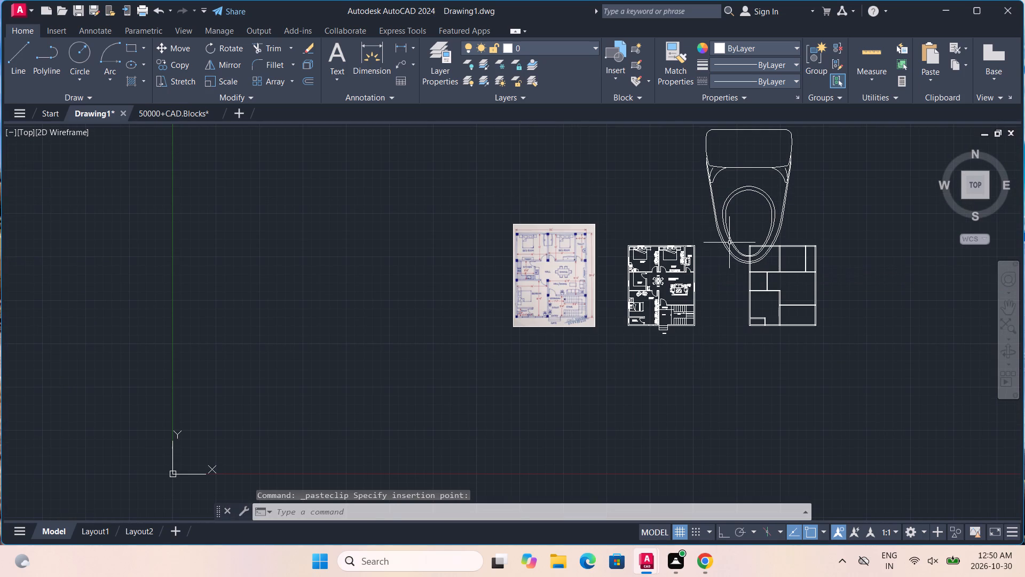
Scale the pasted W.C. block down by eye to near floor-plan size, from the upper corner of its tank.
{"action": "left_click", "coordinate": [719, 255]}
{"action": "left_click", "coordinate": [726, 247]}
{"action": "left_click", "coordinate": [731, 243]}
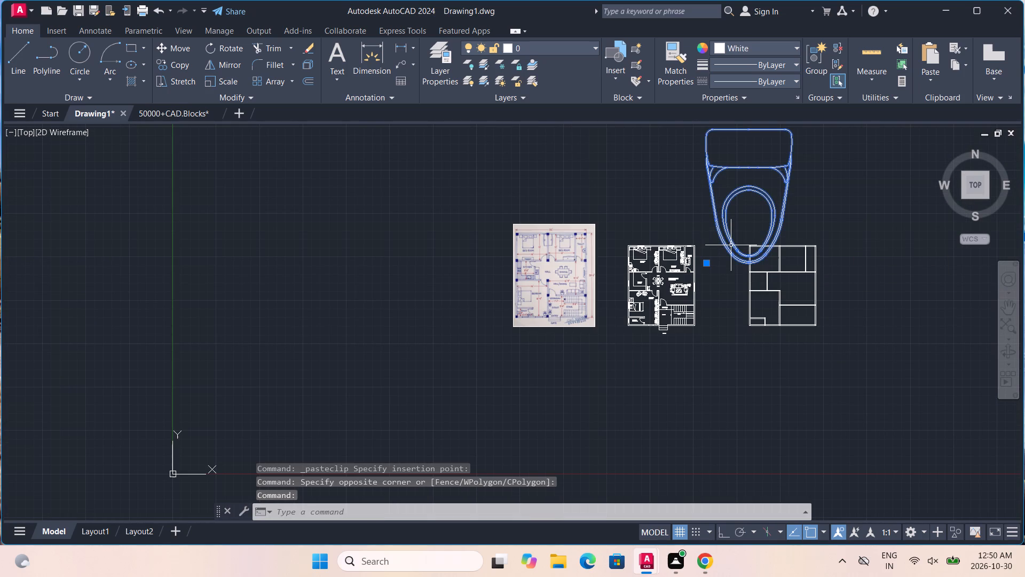
{"action": "type", "text": "SC"}
{"action": "key", "text": "Return"}
{"action": "left_click", "coordinate": [709, 138]}
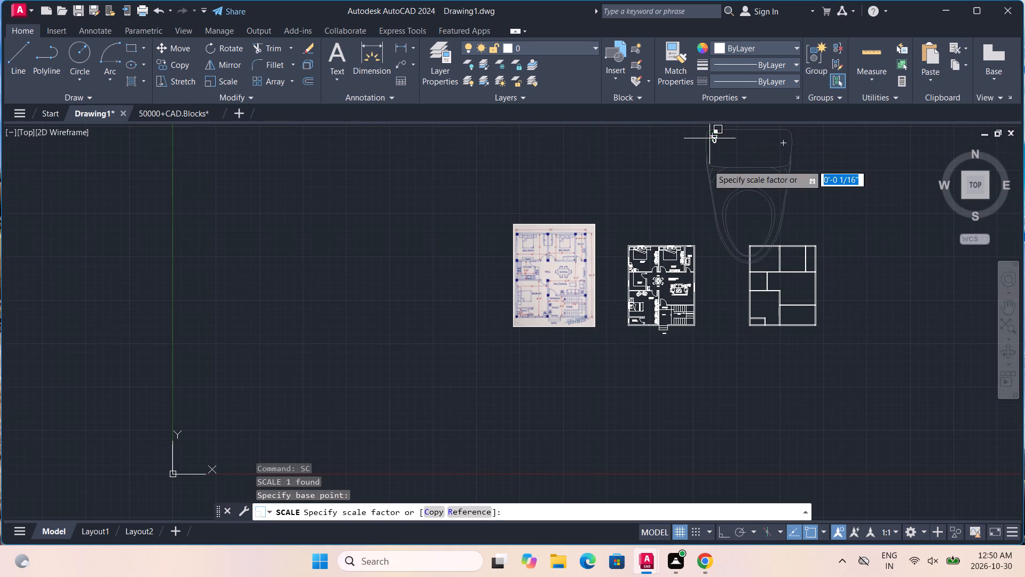
{"action": "scroll", "coordinate": [716, 197], "scroll_direction": "up", "scroll_amount": 2}
{"action": "scroll", "coordinate": [706, 147], "scroll_direction": "down", "scroll_amount": 3}
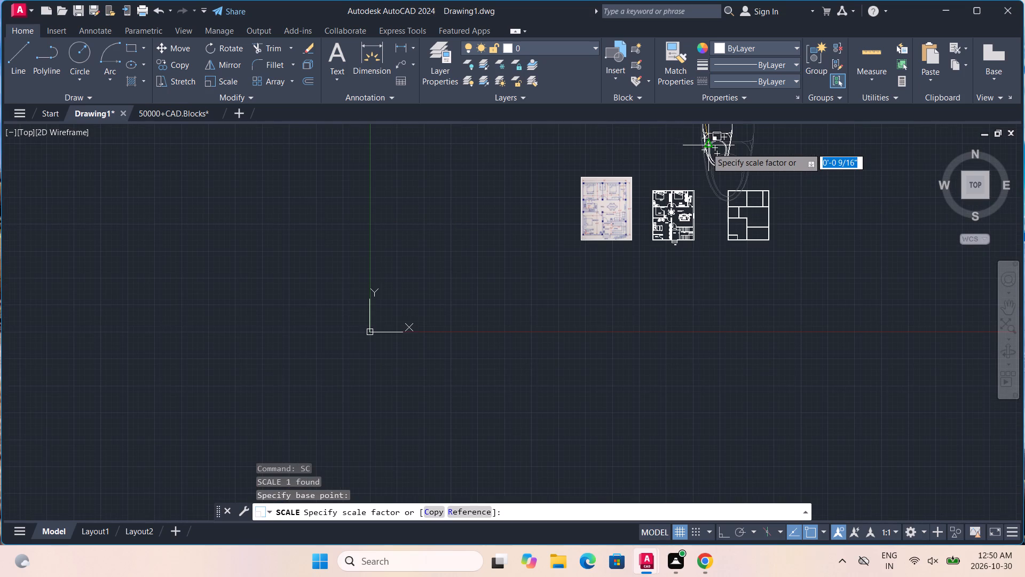
{"action": "scroll", "coordinate": [706, 142], "scroll_direction": "down", "scroll_amount": 1}
{"action": "middle_click_drag", "start_coordinate": [708, 142], "coordinate": [713, 203]}
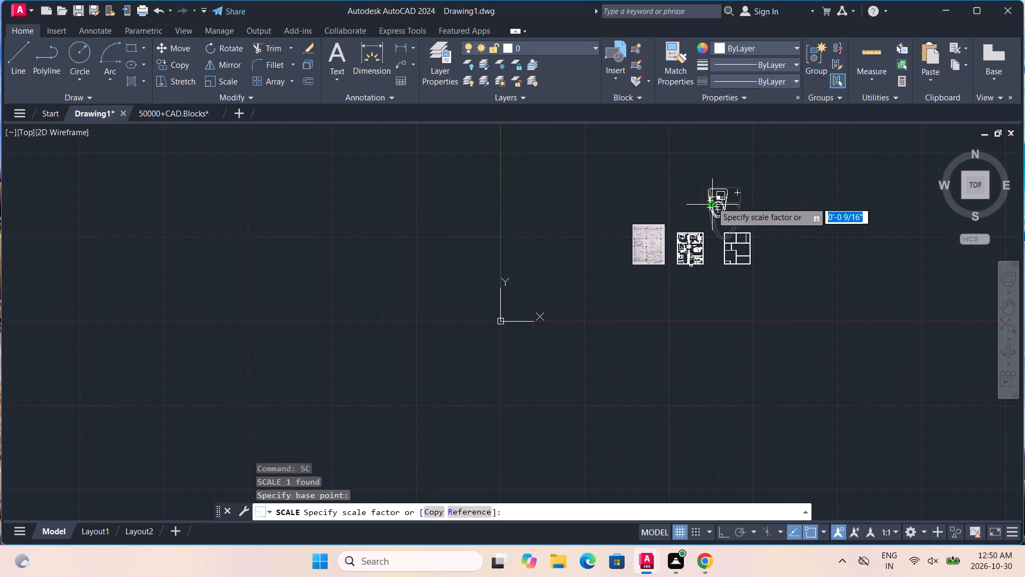
{"action": "left_click", "coordinate": [713, 186]}
Move the W.C. block into the 4'4" X 12' toilet, with its tank over the window wall.
{"action": "scroll", "coordinate": [713, 186], "scroll_direction": "up", "scroll_amount": 4}
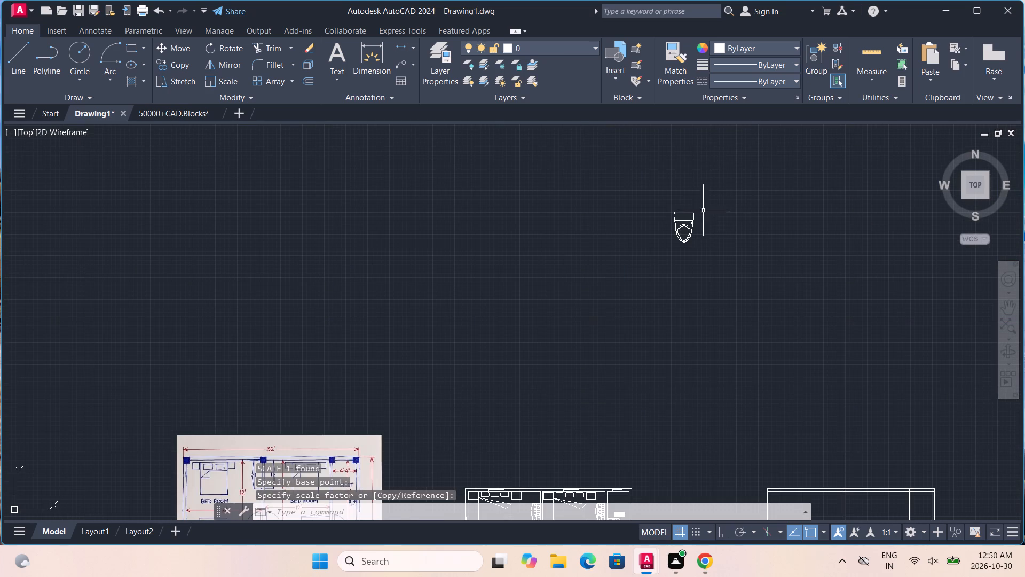
{"action": "left_click", "coordinate": [689, 229]}
{"action": "key", "text": "m"}
{"action": "key", "text": "Return"}
{"action": "left_click", "coordinate": [689, 229]}
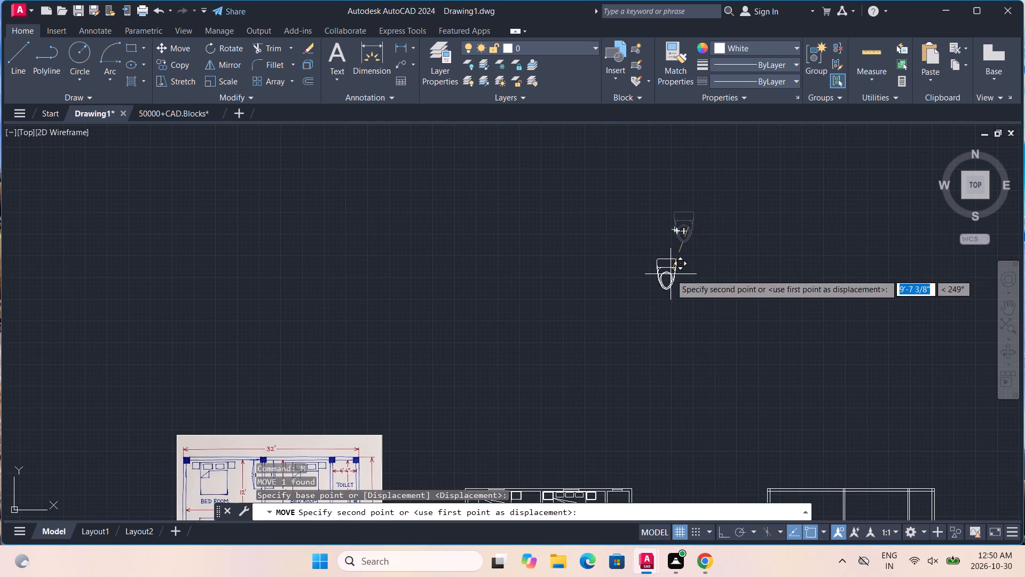
{"action": "middle_click_drag", "start_coordinate": [688, 235], "coordinate": [782, 107]}
{"action": "scroll", "coordinate": [708, 352], "scroll_direction": "up", "scroll_amount": 2}
{"action": "middle_click_drag", "start_coordinate": [712, 364], "coordinate": [700, 318]}
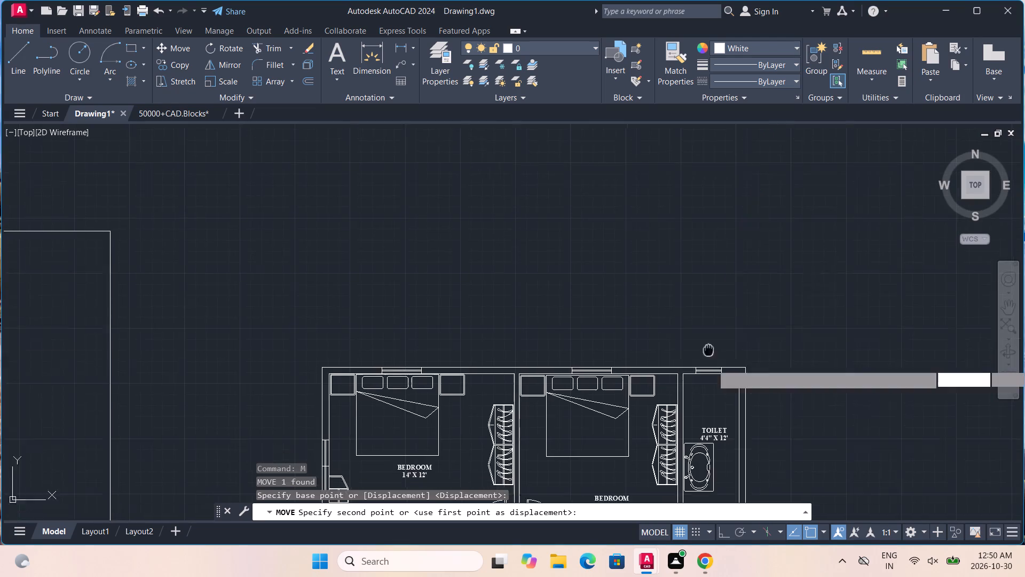
{"action": "middle_click_drag", "start_coordinate": [700, 318], "coordinate": [689, 279]}
{"action": "scroll", "coordinate": [700, 297], "scroll_direction": "up", "scroll_amount": 2}
{"action": "left_click", "coordinate": [693, 368]}
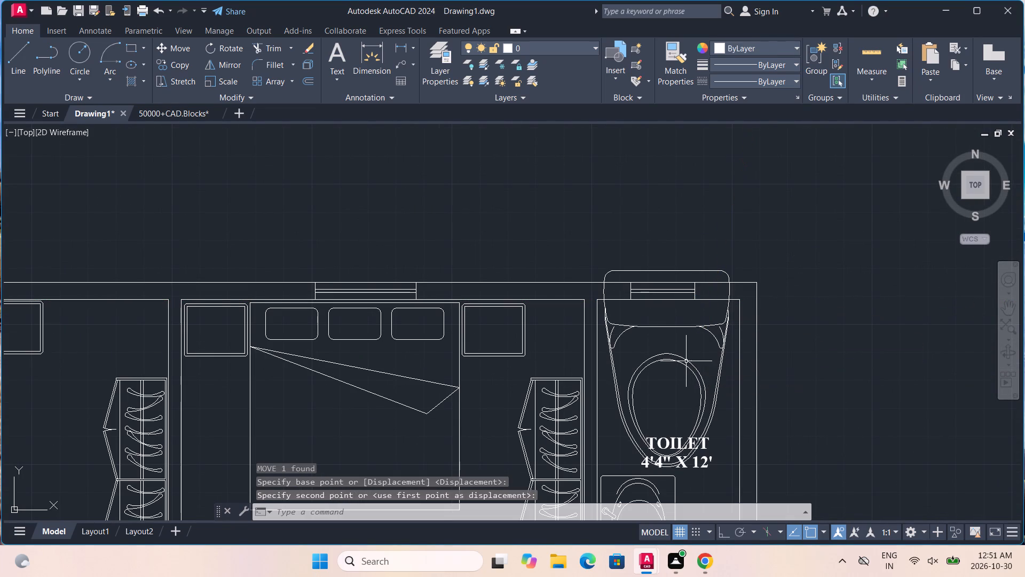
Scale the W.C. block by a factor of about 9/16 from its tank's upper corner nearest the outer side wall.
{"action": "left_click", "coordinate": [686, 362]}
{"action": "type", "text": "SC"}
{"action": "key", "text": "Return"}
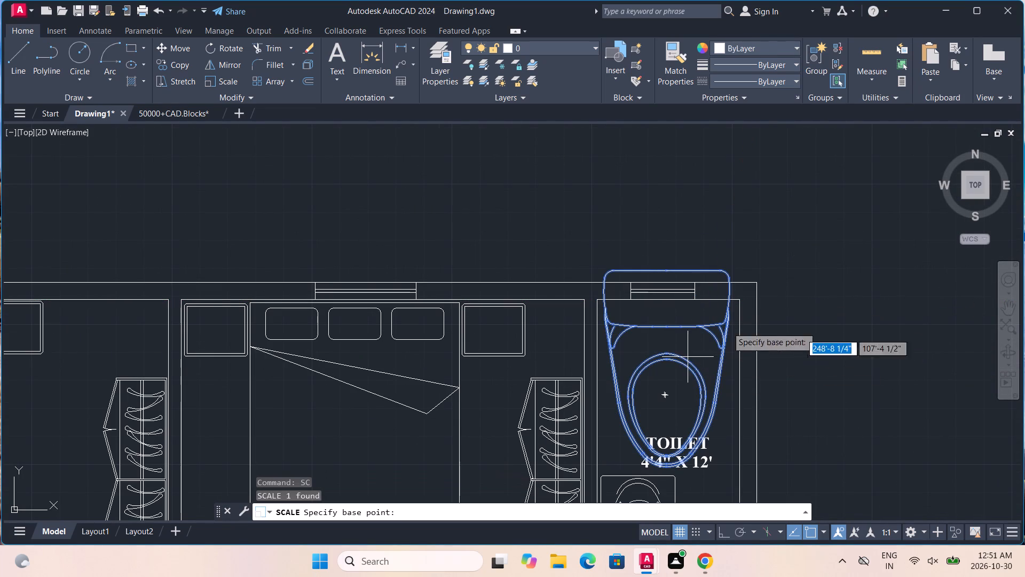
{"action": "left_click", "coordinate": [729, 272]}
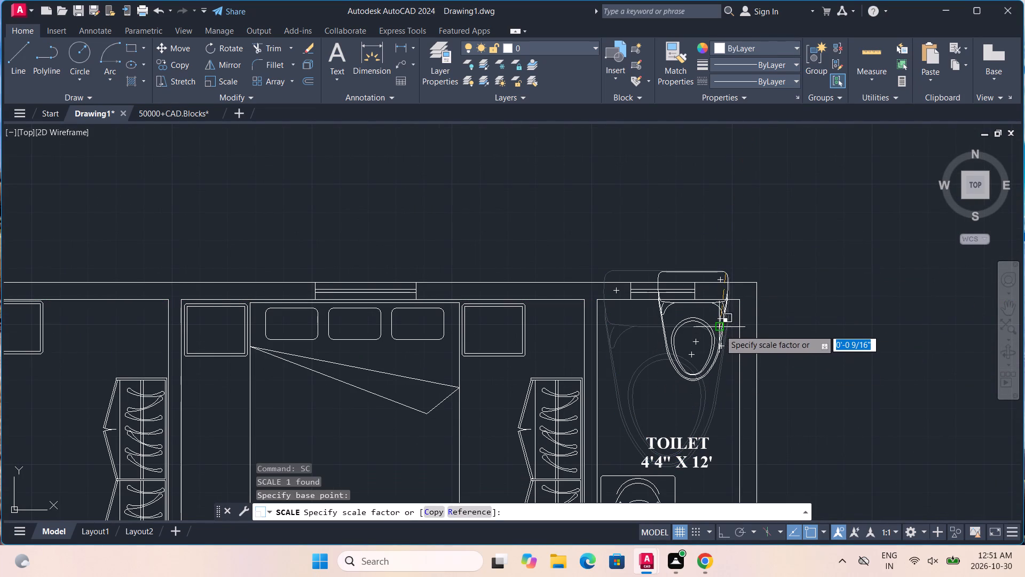
{"action": "left_click", "coordinate": [720, 328]}
Rotate the W.C. block 90 degrees clockwise about its tank corner so the tank faces the outer side wall.
{"action": "left_click", "coordinate": [721, 275]}
{"action": "double_click", "coordinate": [721, 274]}
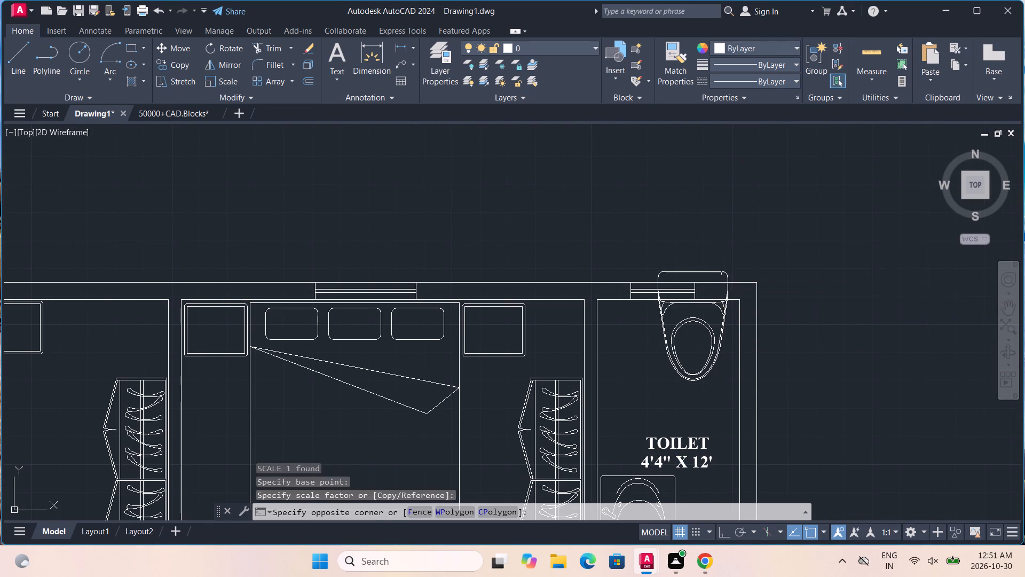
{"action": "type", "text": "RO"}
{"action": "key", "text": "Return"}
{"action": "left_click", "coordinate": [721, 272]}
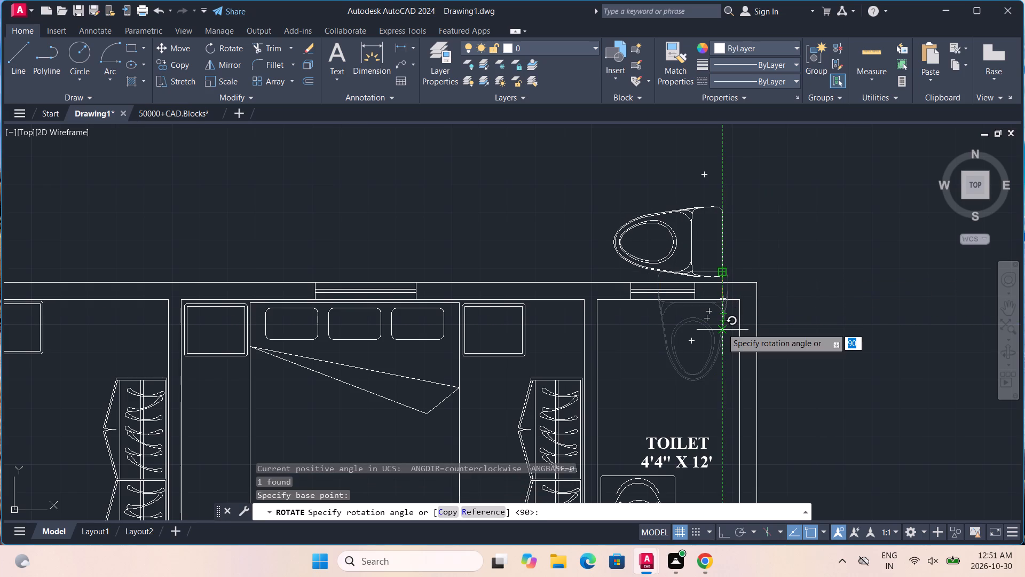
{"action": "left_click", "coordinate": [722, 328]}
Move the W.C. block by its lower tank corner against the toilet's outer side wall, just below the window.
{"action": "left_click", "coordinate": [719, 274]}
{"action": "key", "text": "m"}
{"action": "key", "text": "Return"}
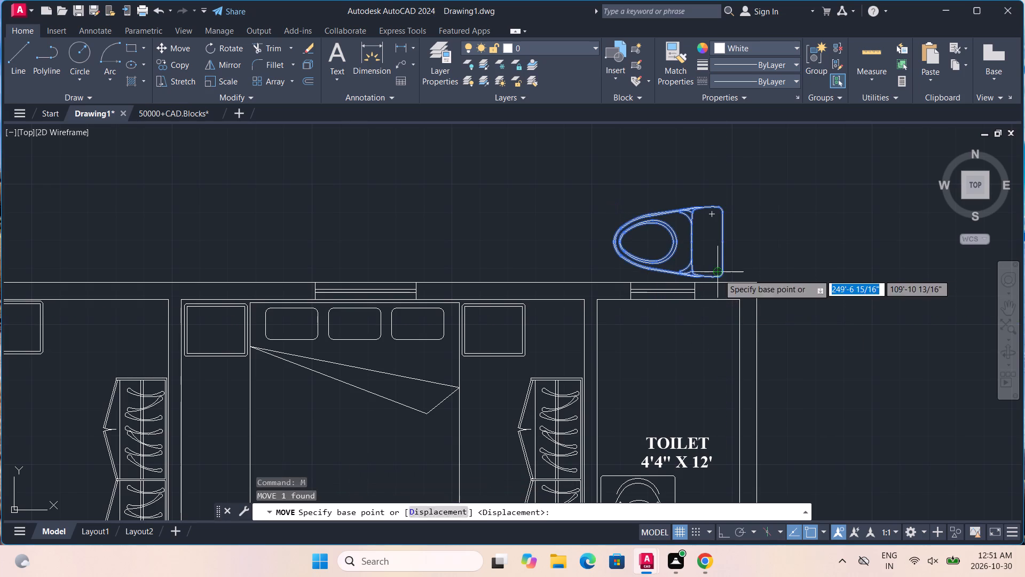
{"action": "left_click", "coordinate": [719, 274]}
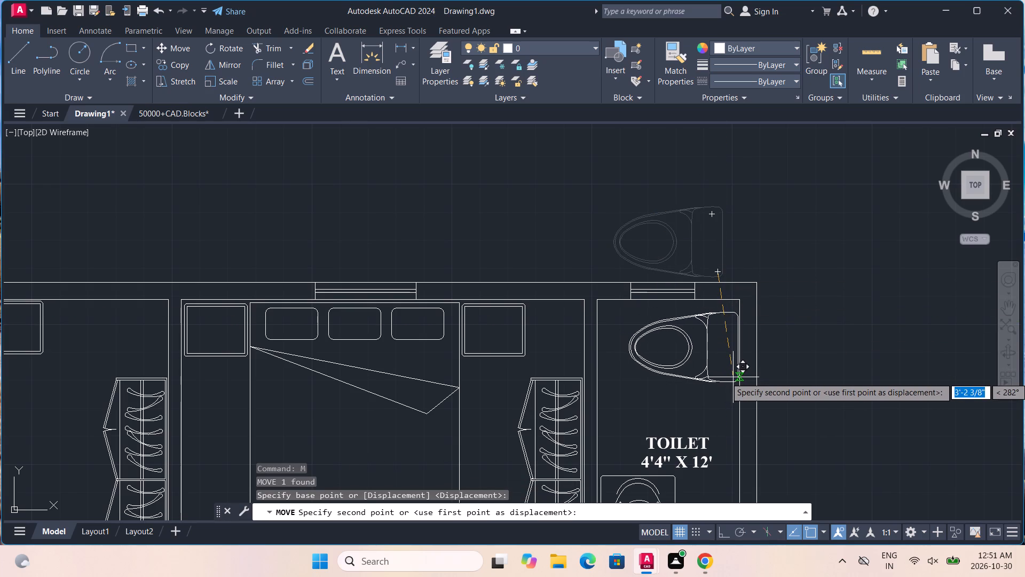
{"action": "left_click", "coordinate": [733, 377]}
{"action": "scroll", "coordinate": [733, 377], "scroll_direction": "down", "scroll_amount": 2}
{"action": "middle_click_drag", "start_coordinate": [731, 408], "coordinate": [713, 359]}
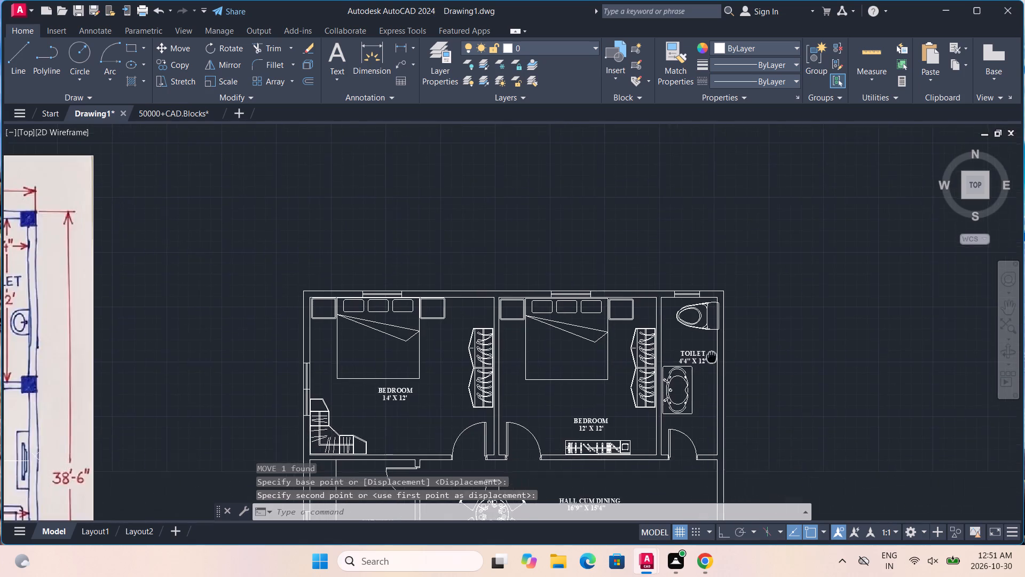
Scale the W.C. in the 4'4" X 12' toilet down slightly from its tank's lower outer corner.
{"action": "scroll", "coordinate": [711, 355], "scroll_direction": "up", "scroll_amount": 2}
{"action": "left_click", "coordinate": [695, 287]}
{"action": "type", "text": "SC"}
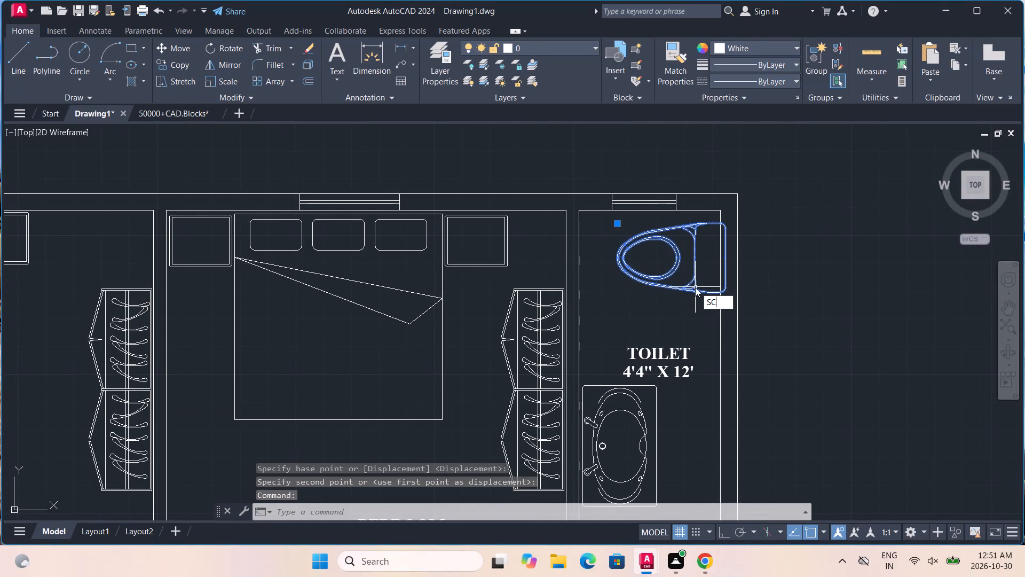
{"action": "key", "text": "Return"}
{"action": "left_click", "coordinate": [723, 293]}
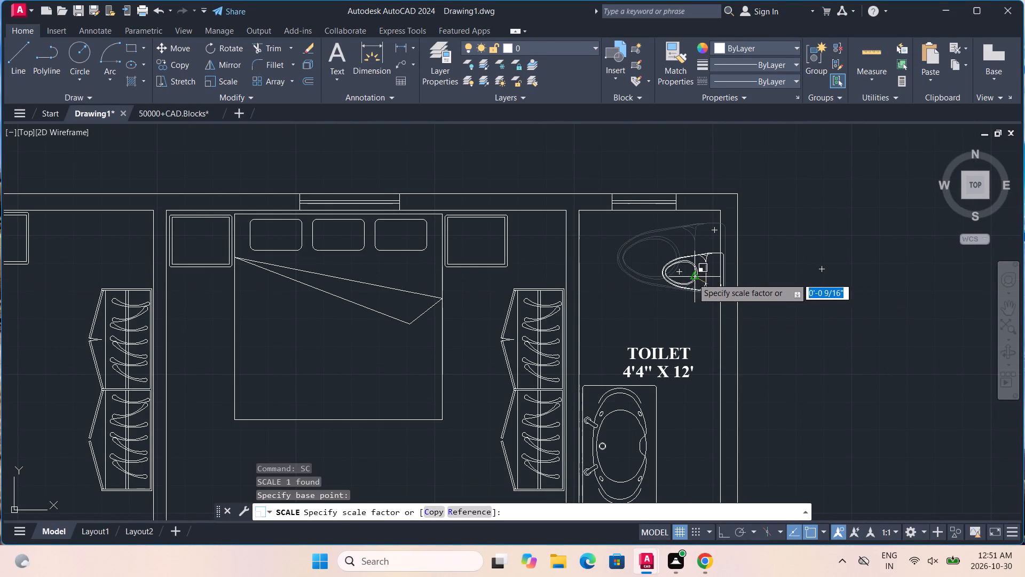
{"action": "left_click", "coordinate": [678, 278]}
Move the W.C. inward and slightly down so its tank sits inside the outer side wall of the 4'4" X 12' toilet.
{"action": "left_click", "coordinate": [697, 292]}
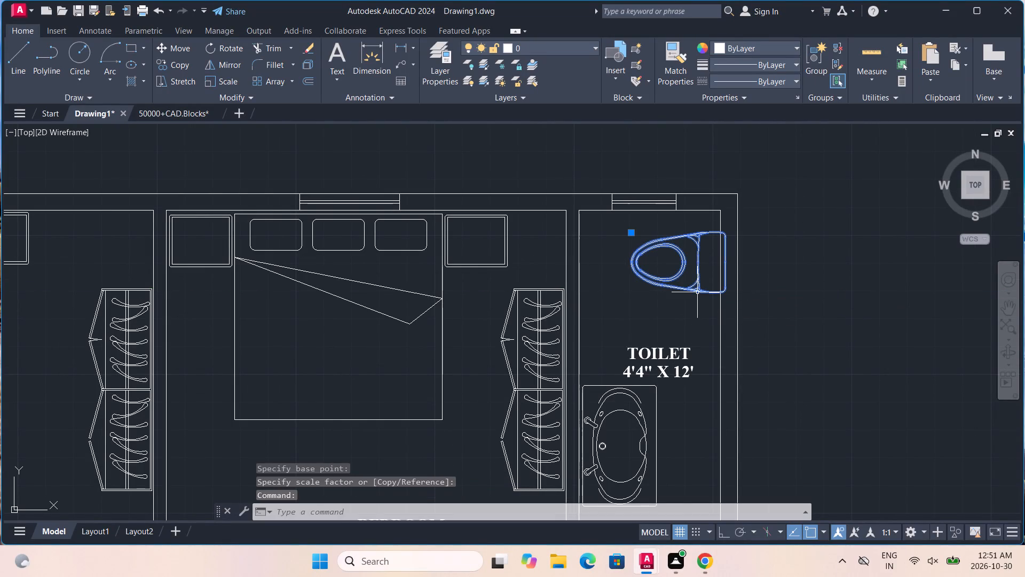
{"action": "key", "text": "m"}
{"action": "key", "text": "Return"}
{"action": "left_click", "coordinate": [715, 291]}
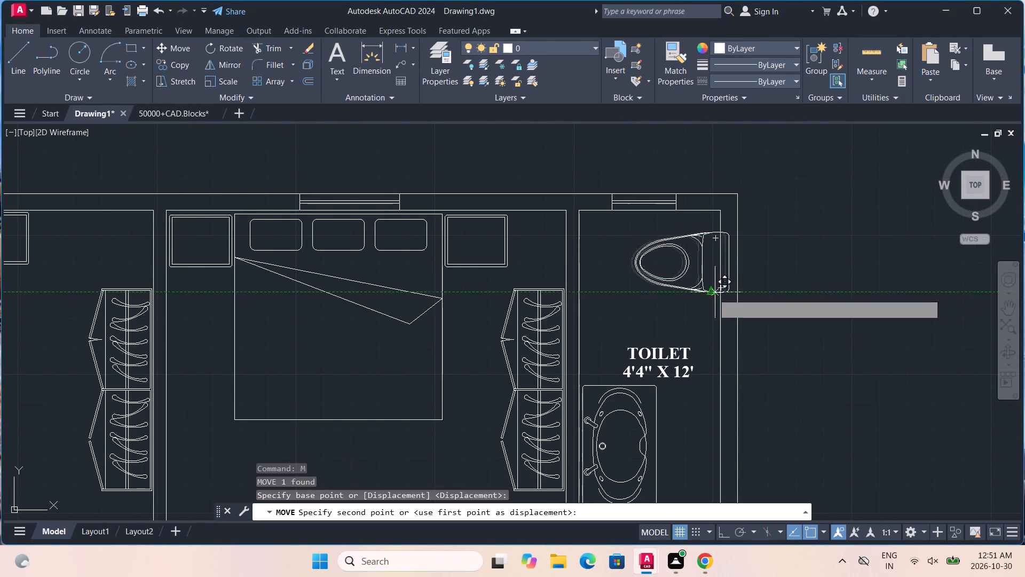
{"action": "left_click", "coordinate": [701, 301]}
Move the BEDROOM 14' X 16'4" label down into the open floor between the bed and the wardrobes.
{"action": "scroll", "coordinate": [701, 302], "scroll_direction": "down", "scroll_amount": 1}
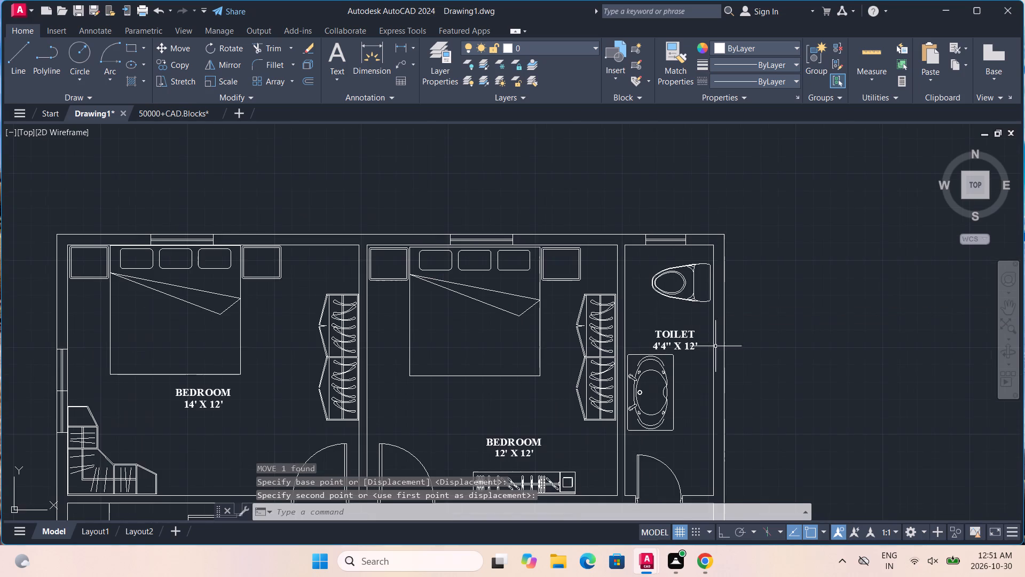
{"action": "middle_click_drag", "start_coordinate": [716, 346], "coordinate": [726, 275]}
{"action": "scroll", "coordinate": [726, 274], "scroll_direction": "down", "scroll_amount": 2}
{"action": "middle_click_drag", "start_coordinate": [686, 383], "coordinate": [693, 256]}
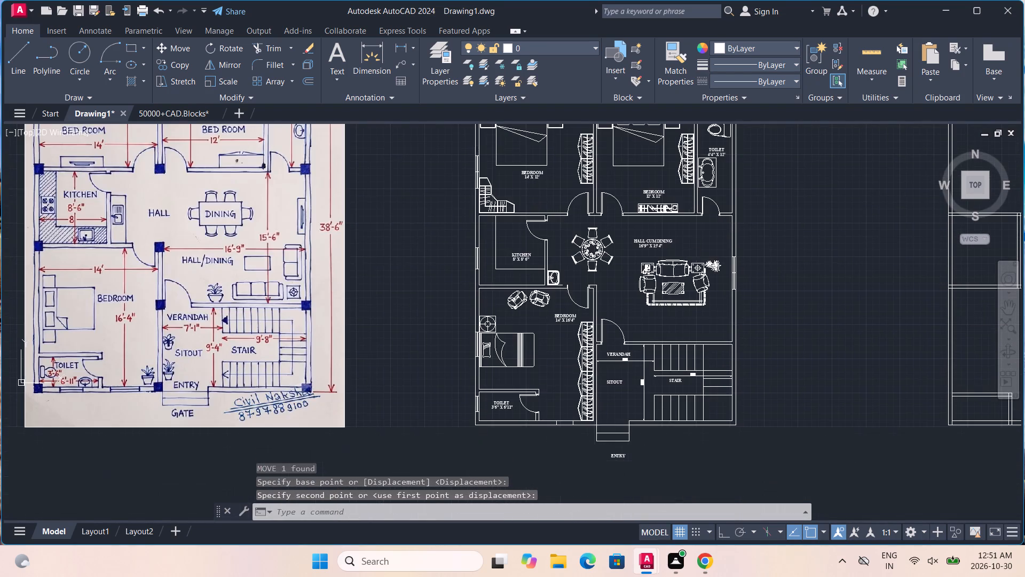
{"action": "scroll", "coordinate": [555, 342], "scroll_direction": "up", "scroll_amount": 1}
{"action": "middle_click_drag", "start_coordinate": [559, 358], "coordinate": [566, 319]}
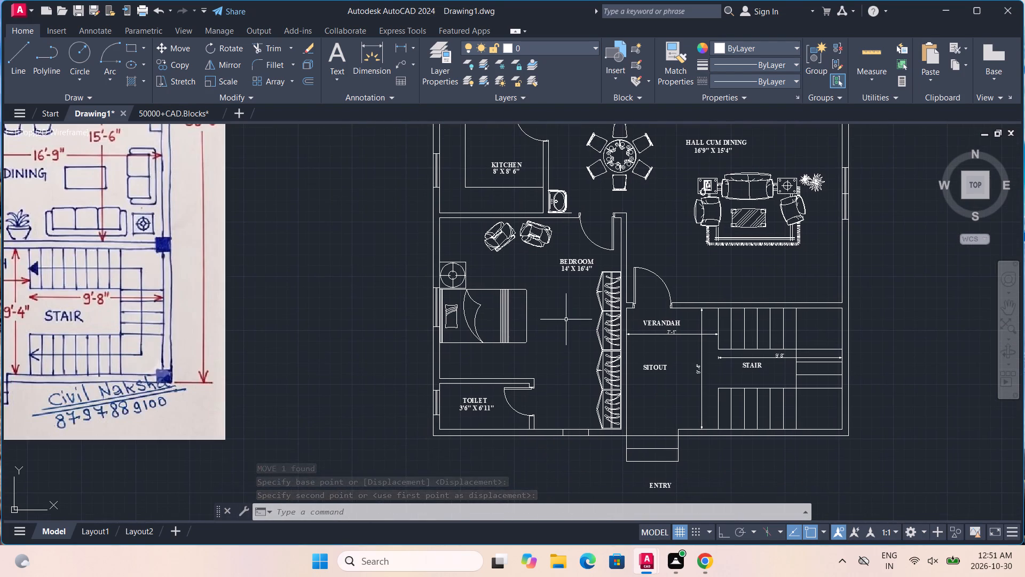
{"action": "left_click", "coordinate": [573, 269]}
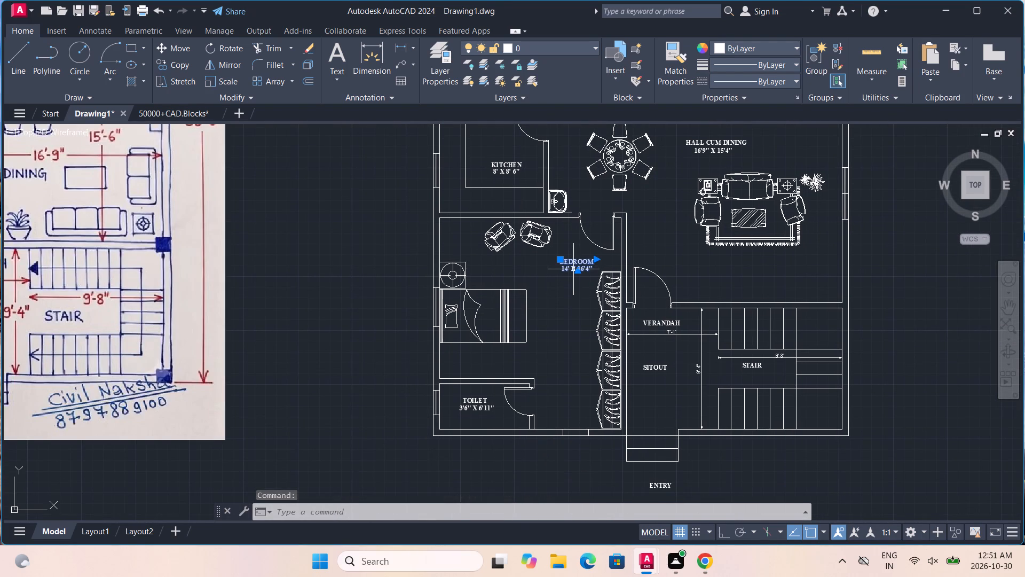
{"action": "key", "text": "m"}
{"action": "key", "text": "Return"}
{"action": "left_click", "coordinate": [573, 269]}
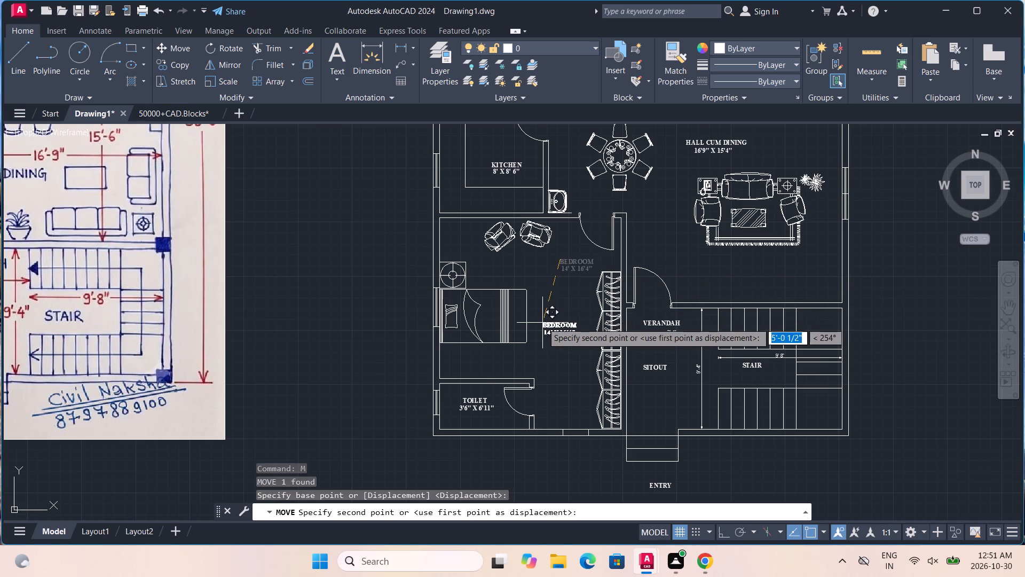
{"action": "left_click", "coordinate": [542, 303]}
Copy the W.C. from the 4'4" X 12' toilet into the 3'6" X 6'11" toilet, bowl toward the window.
{"action": "scroll", "coordinate": [554, 338], "scroll_direction": "down", "scroll_amount": 1}
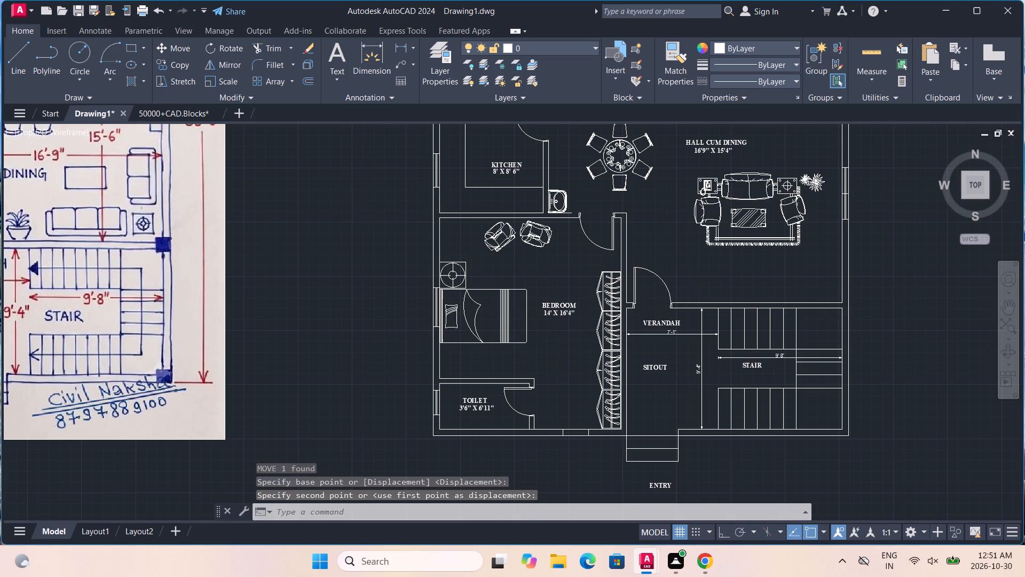
{"action": "middle_click_drag", "start_coordinate": [644, 252], "coordinate": [636, 269]}
{"action": "middle_click_drag", "start_coordinate": [685, 238], "coordinate": [686, 238]}
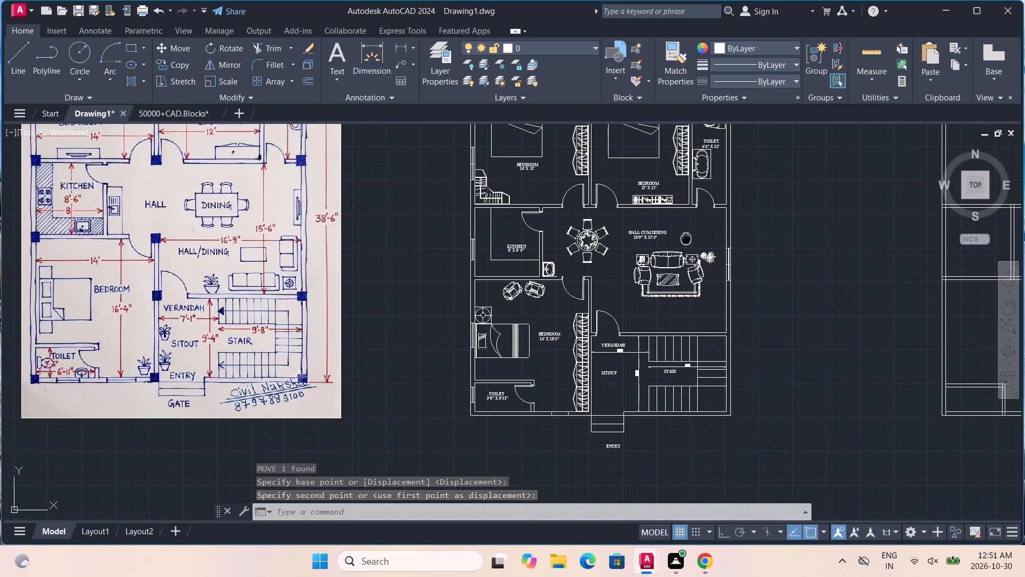
{"action": "middle_click_drag", "start_coordinate": [686, 238], "coordinate": [549, 362]}
{"action": "left_click", "coordinate": [584, 254]}
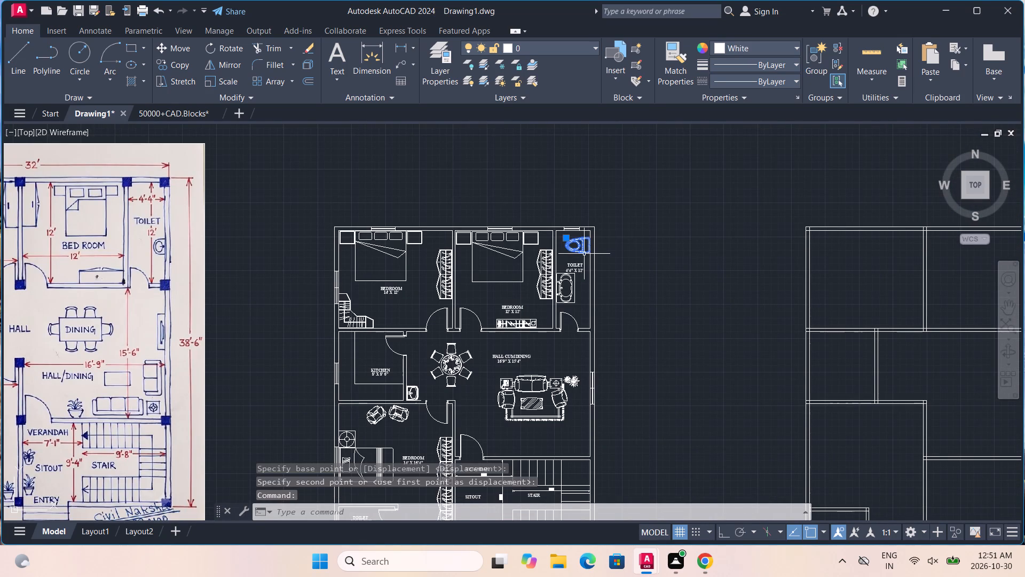
{"action": "key", "text": "m"}
{"action": "key", "text": "BackSpace"}
{"action": "key", "text": "BackSpace"}
{"action": "type", "text": "CO"}
{"action": "key", "text": "Return"}
{"action": "left_click", "coordinate": [584, 254]}
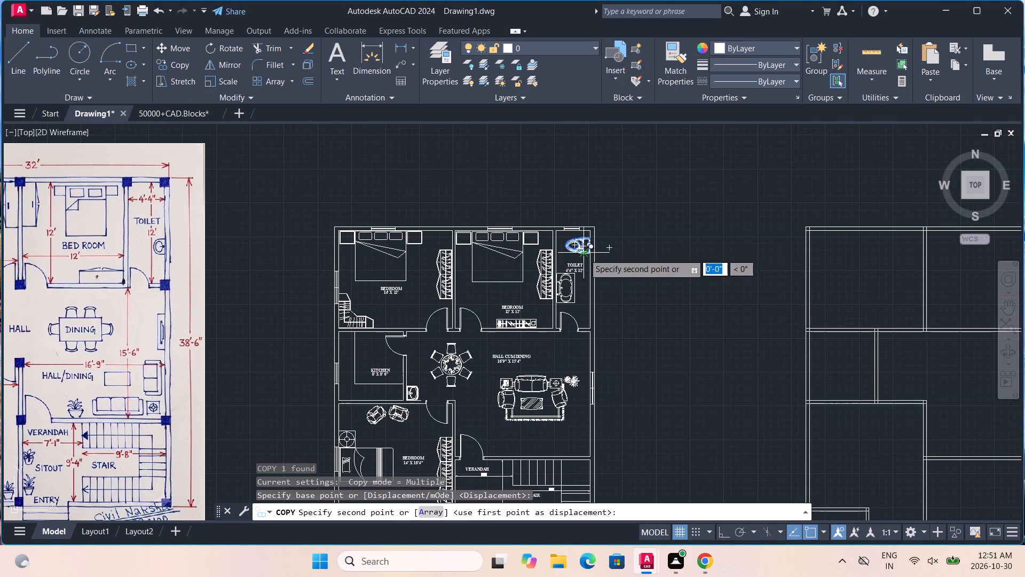
{"action": "middle_click_drag", "start_coordinate": [493, 304], "coordinate": [635, 151]}
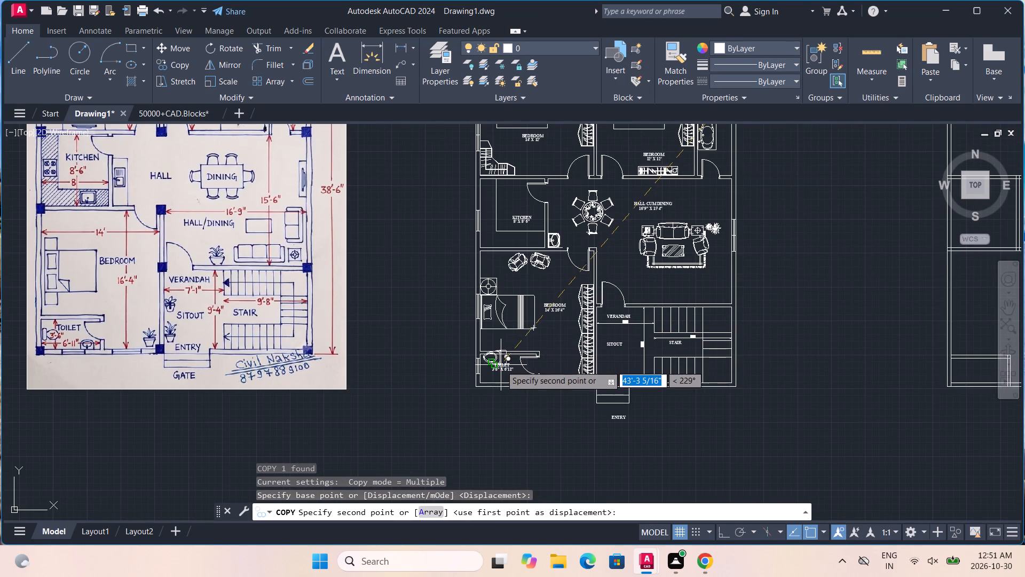
{"action": "scroll", "coordinate": [501, 365], "scroll_direction": "up", "scroll_amount": 3}
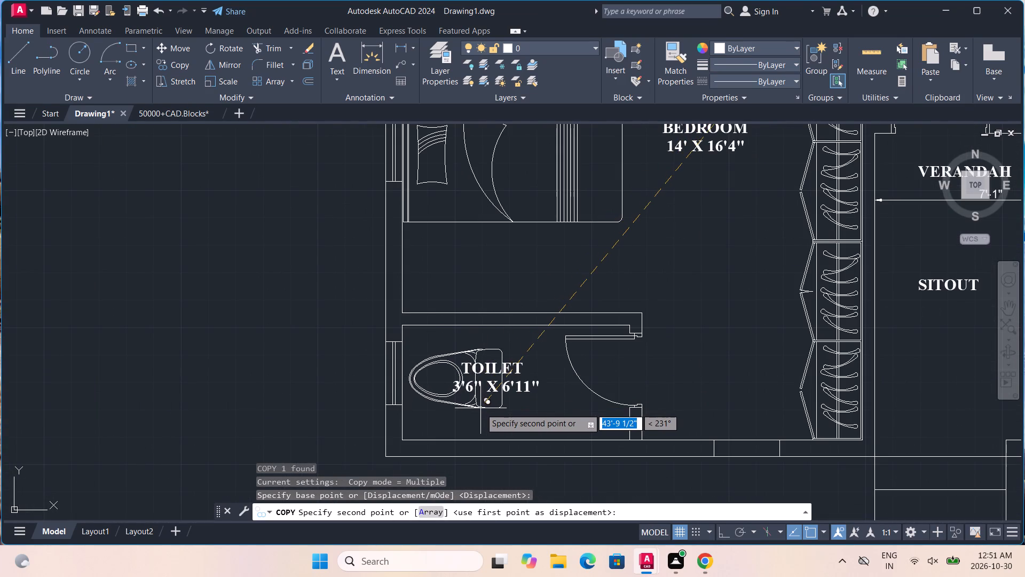
{"action": "left_click", "coordinate": [480, 410]}
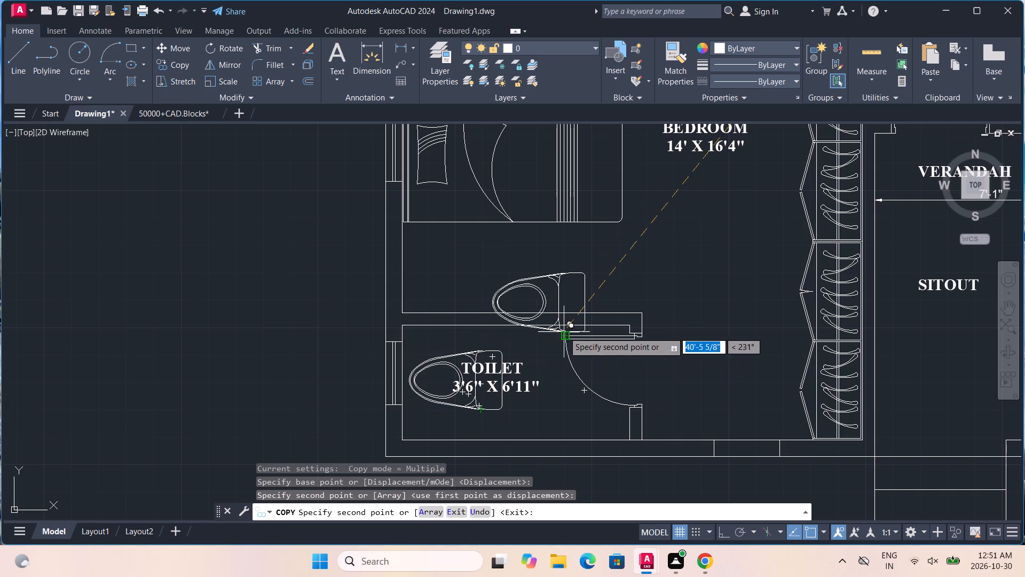
{"action": "key", "text": "Escape"}
Mirror the copied W.C. about a vertical line, erasing the source, so its tank faces the window wall.
{"action": "left_click", "coordinate": [479, 353]}
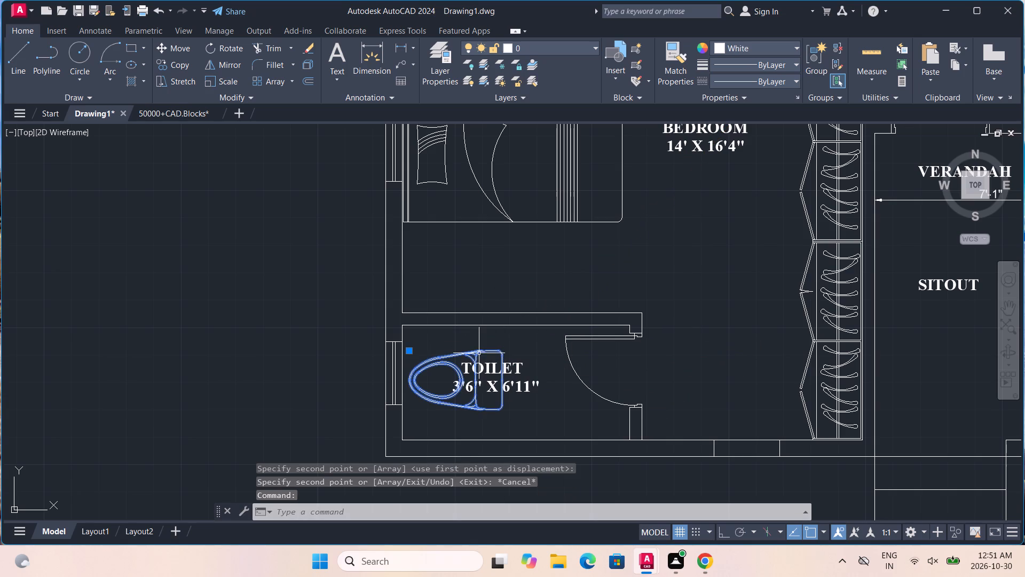
{"action": "type", "text": "MI"}
{"action": "key", "text": "Return"}
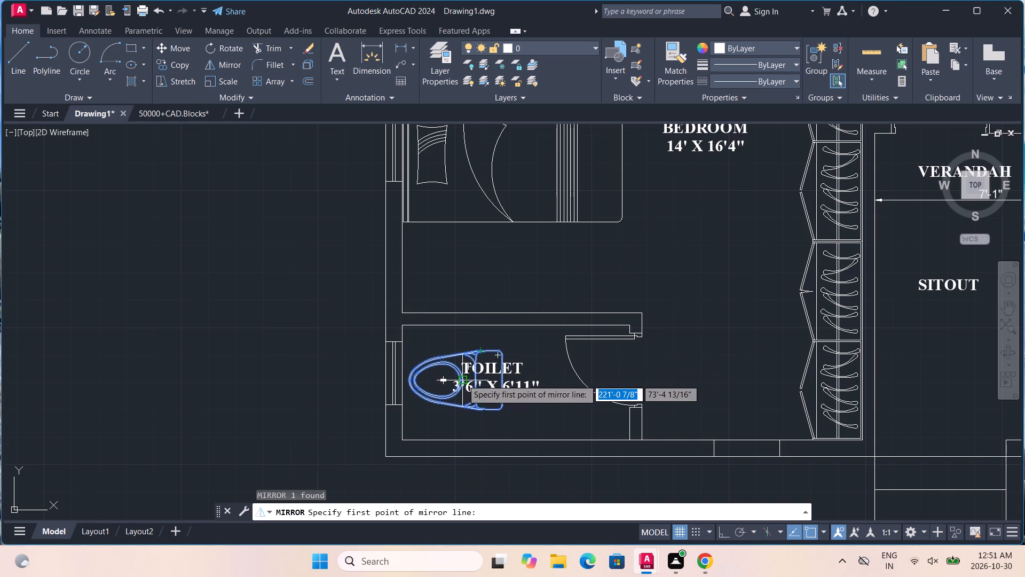
{"action": "left_click", "coordinate": [461, 379]}
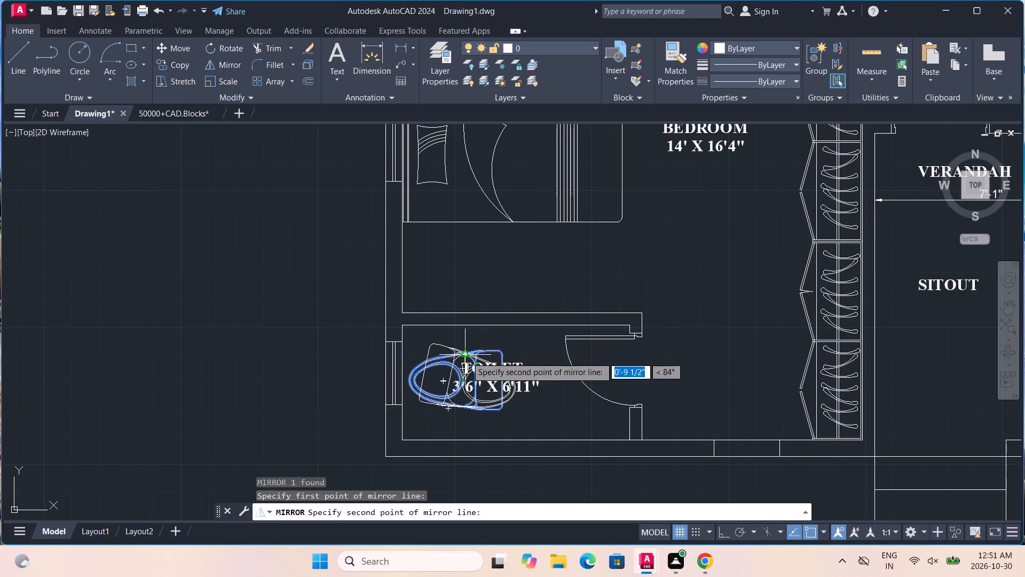
{"action": "left_click", "coordinate": [462, 321]}
{"action": "left_click_drag", "start_coordinate": [476, 352], "coordinate": [462, 321]}
Move the mirrored W.C. by its lower tank corner against the window wall, closer to the toilet's bottom wall.
{"action": "left_click", "coordinate": [423, 371]}
{"action": "key", "text": "m"}
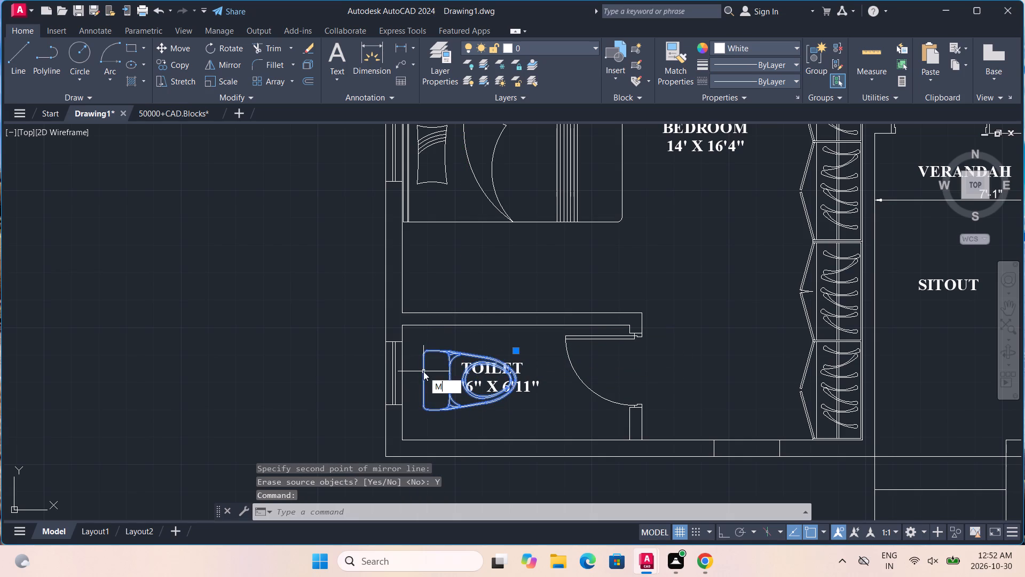
{"action": "key", "text": "Return"}
{"action": "left_click", "coordinate": [423, 401]}
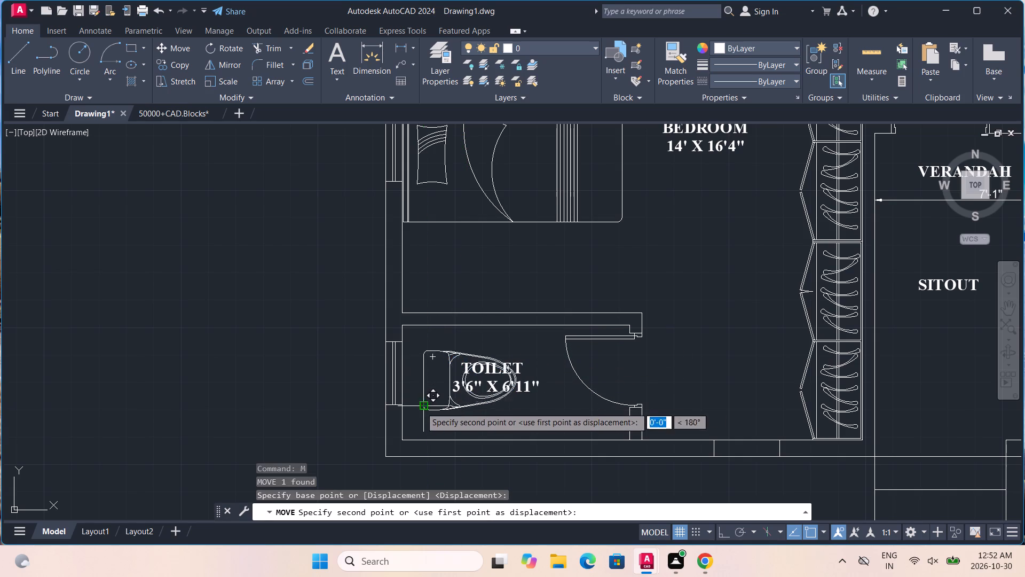
{"action": "left_click", "coordinate": [405, 422]}
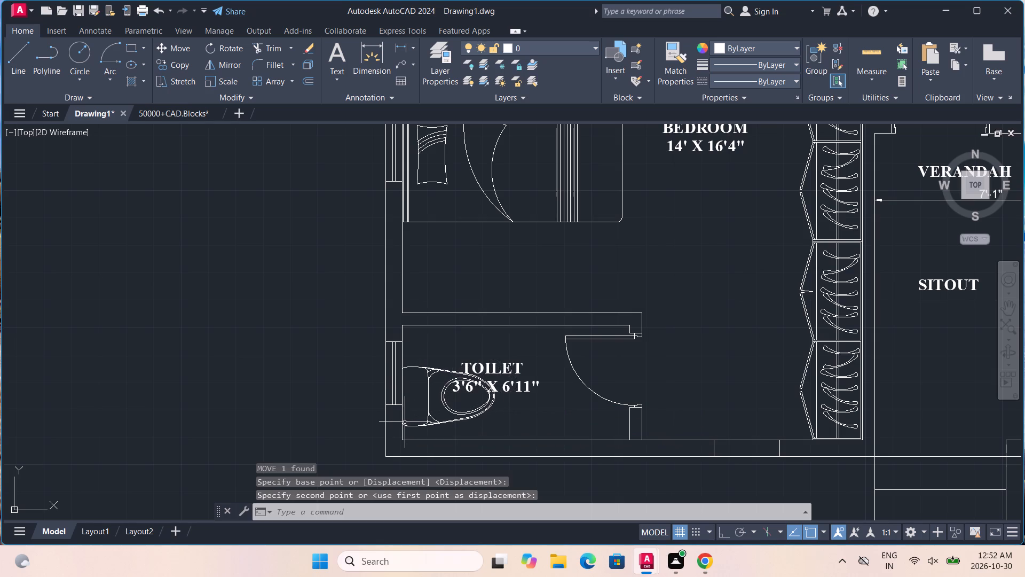
Nudge the W.C. about 1" diagonally down and away from the window wall, leaving a small gap behind the tank.
{"action": "scroll", "coordinate": [407, 422], "scroll_direction": "up", "scroll_amount": 3}
{"action": "scroll", "coordinate": [593, 373], "scroll_direction": "down", "scroll_amount": 1}
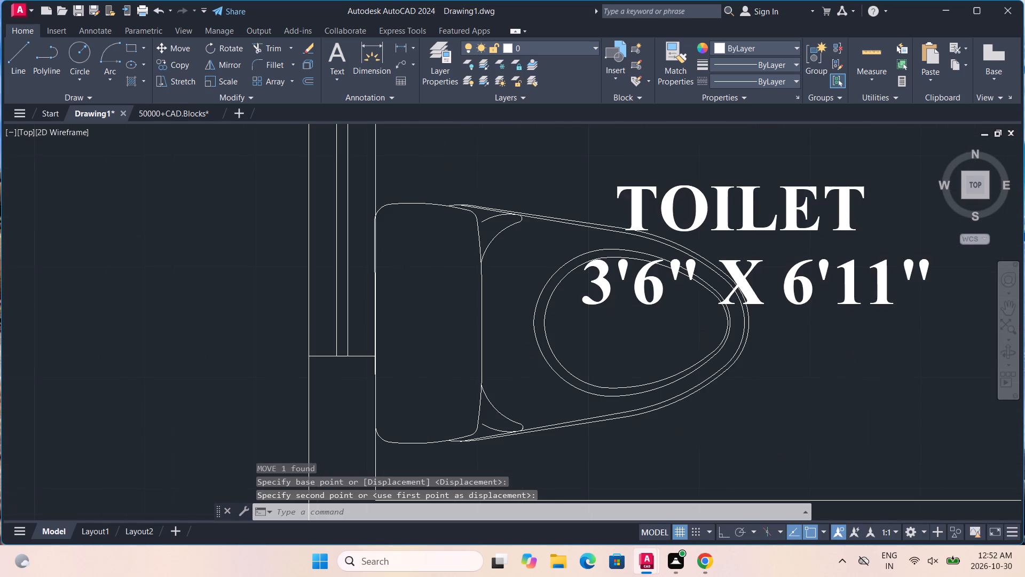
{"action": "scroll", "coordinate": [530, 306], "scroll_direction": "up", "scroll_amount": 2}
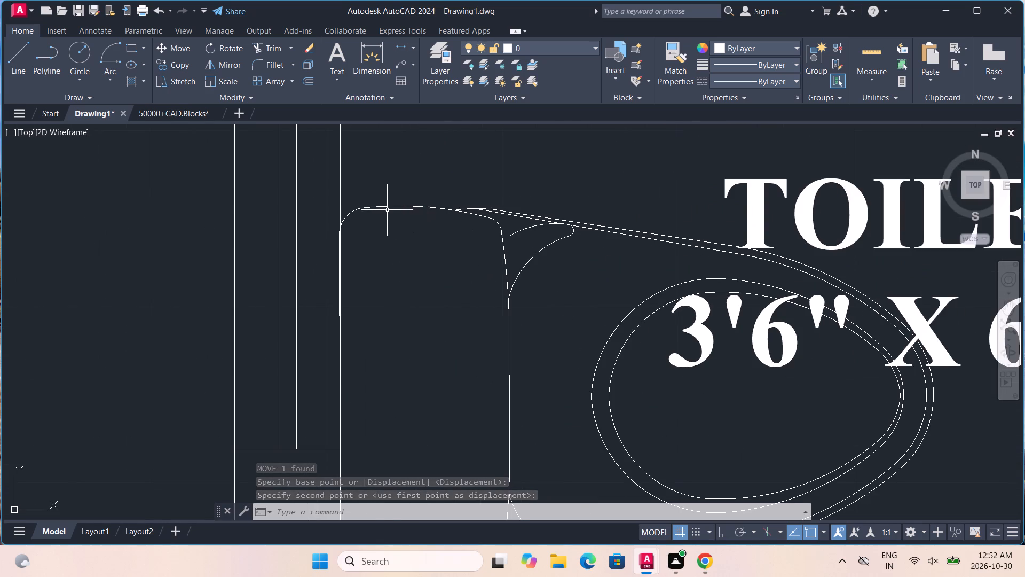
{"action": "left_click", "coordinate": [391, 204]}
{"action": "left_click", "coordinate": [391, 206]}
{"action": "key", "text": "m"}
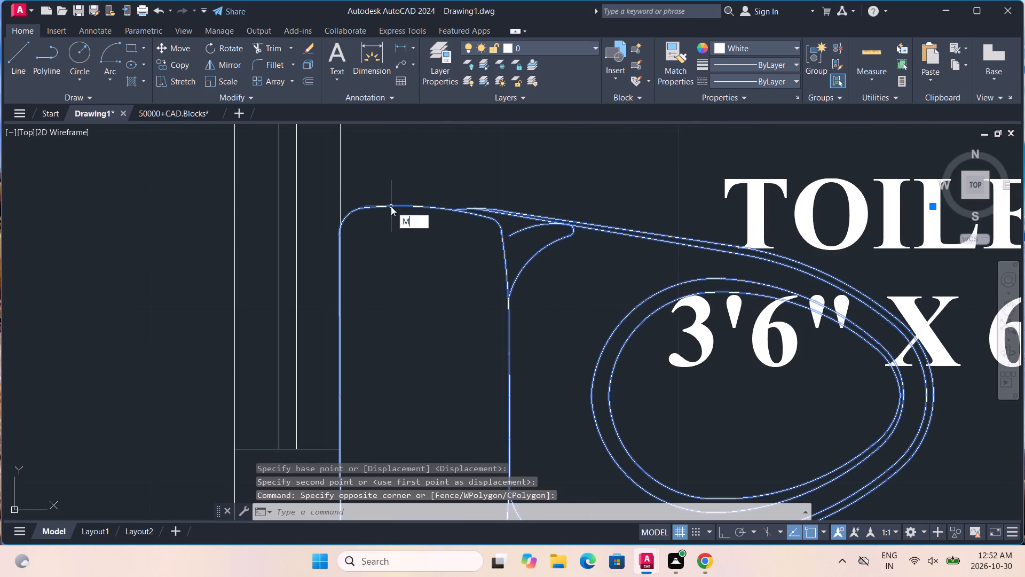
{"action": "key", "text": "Return"}
{"action": "left_click", "coordinate": [391, 206]}
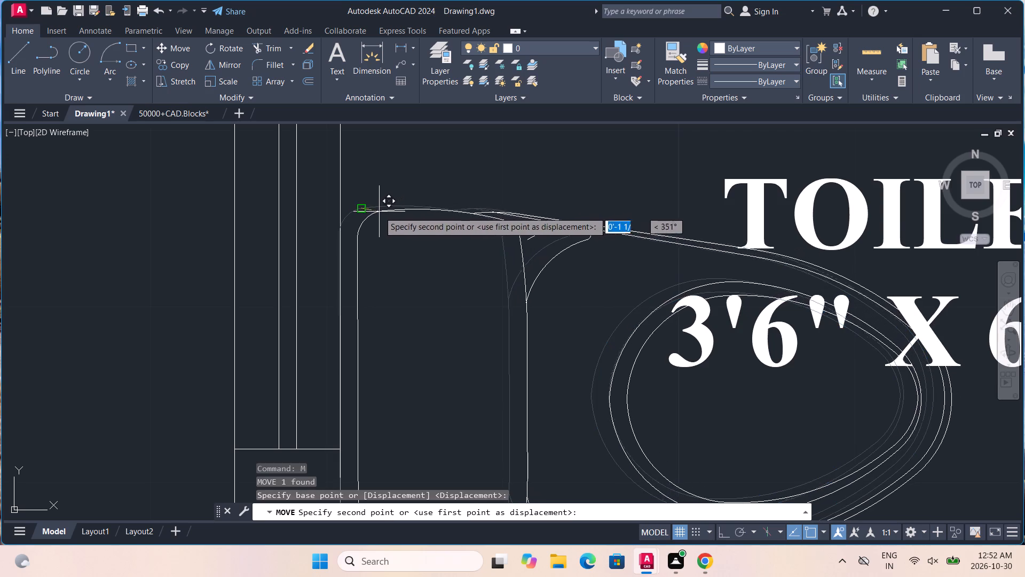
{"action": "left_click", "coordinate": [374, 214]}
{"action": "left_click", "coordinate": [377, 208]}
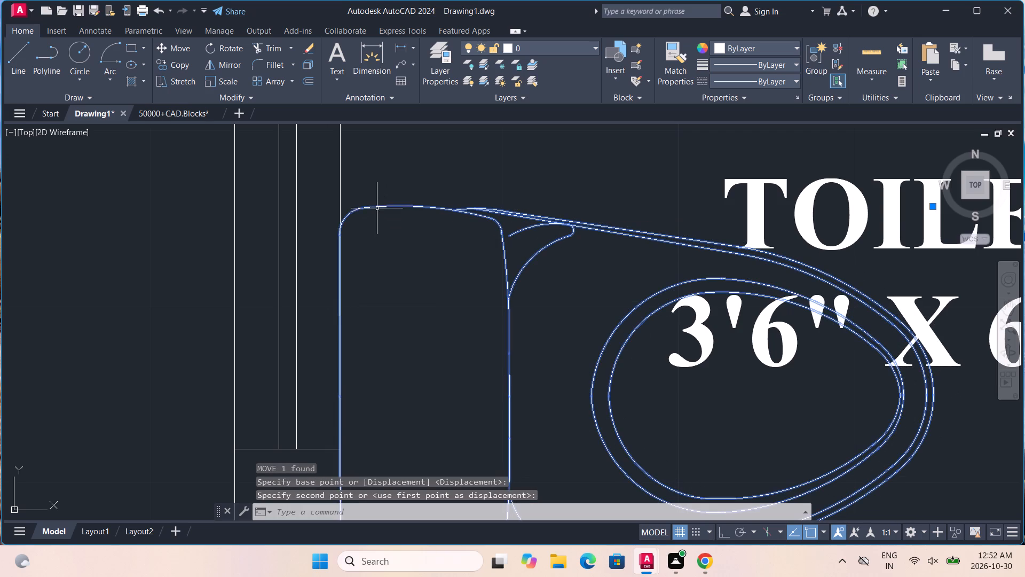
{"action": "key", "text": "m"}
{"action": "key", "text": "Return"}
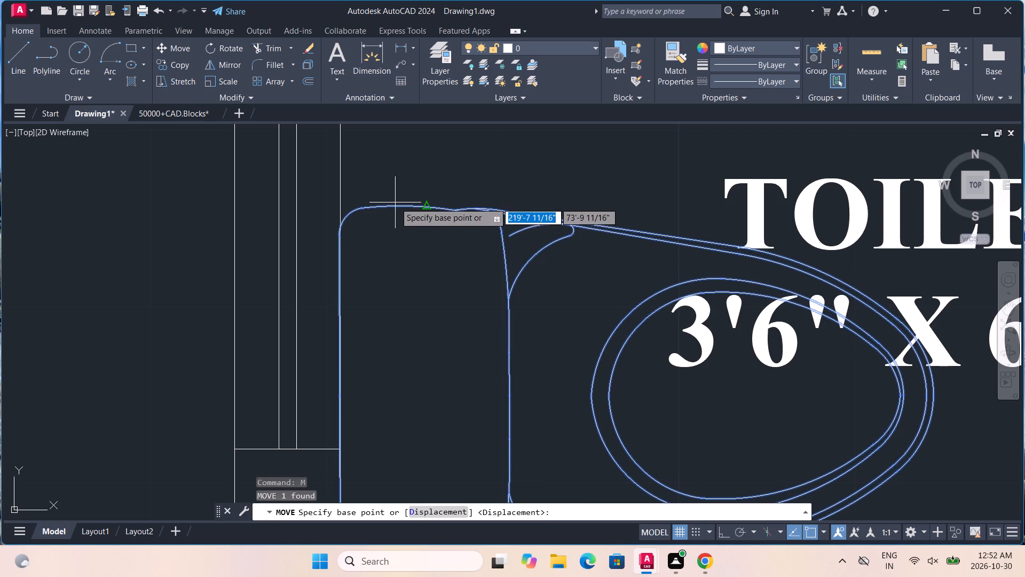
{"action": "left_click", "coordinate": [392, 207]}
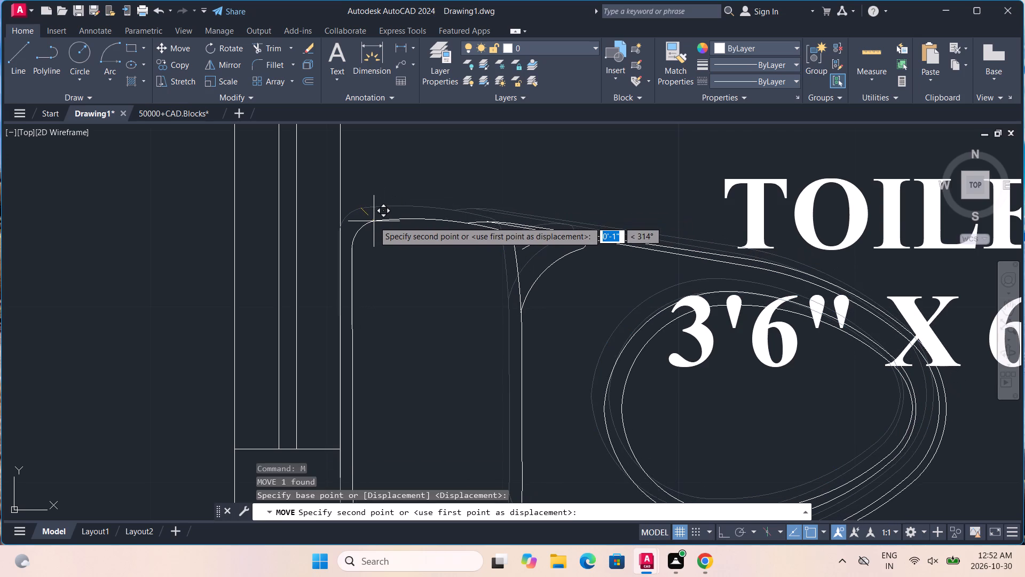
{"action": "left_click", "coordinate": [371, 224]}
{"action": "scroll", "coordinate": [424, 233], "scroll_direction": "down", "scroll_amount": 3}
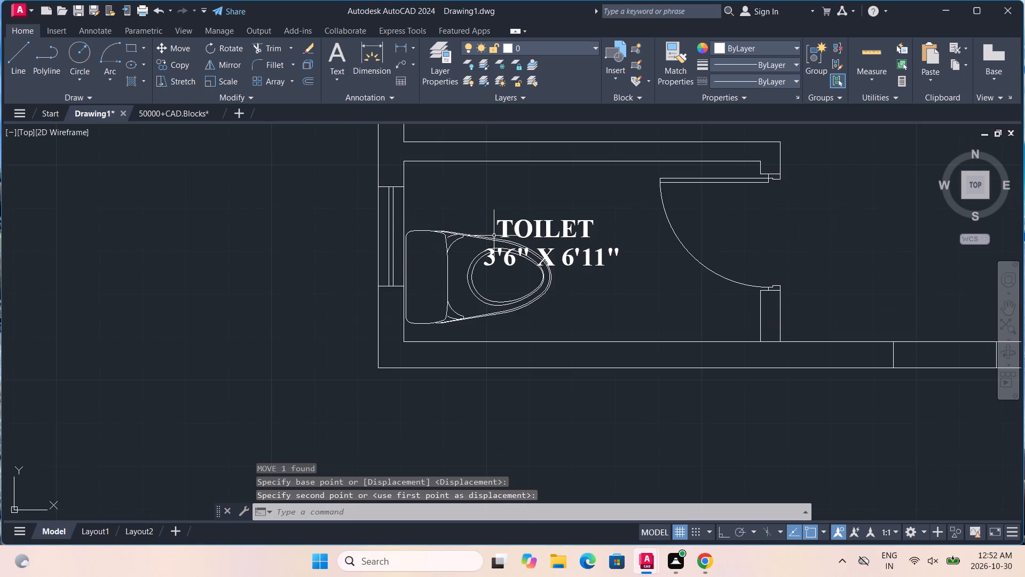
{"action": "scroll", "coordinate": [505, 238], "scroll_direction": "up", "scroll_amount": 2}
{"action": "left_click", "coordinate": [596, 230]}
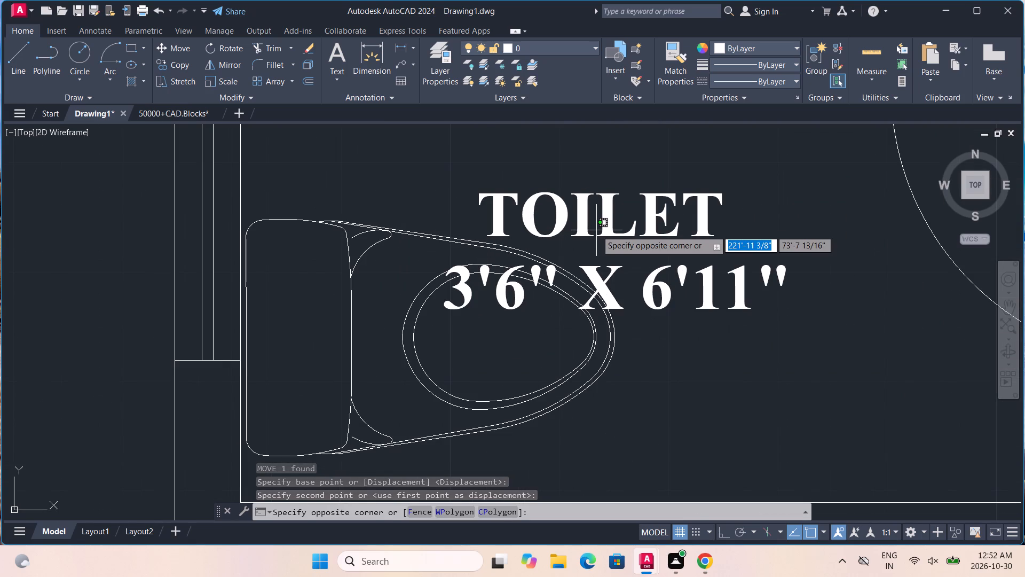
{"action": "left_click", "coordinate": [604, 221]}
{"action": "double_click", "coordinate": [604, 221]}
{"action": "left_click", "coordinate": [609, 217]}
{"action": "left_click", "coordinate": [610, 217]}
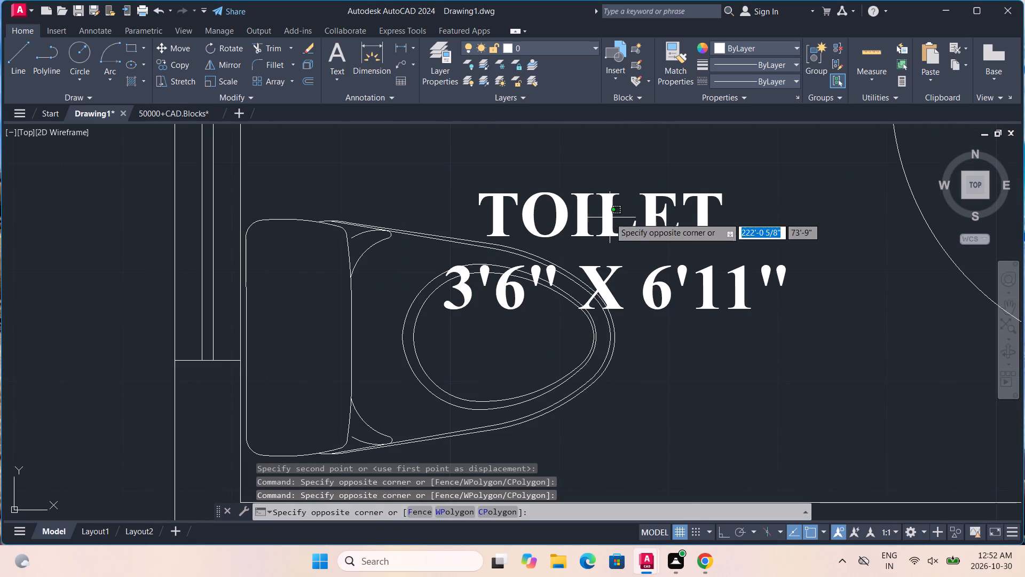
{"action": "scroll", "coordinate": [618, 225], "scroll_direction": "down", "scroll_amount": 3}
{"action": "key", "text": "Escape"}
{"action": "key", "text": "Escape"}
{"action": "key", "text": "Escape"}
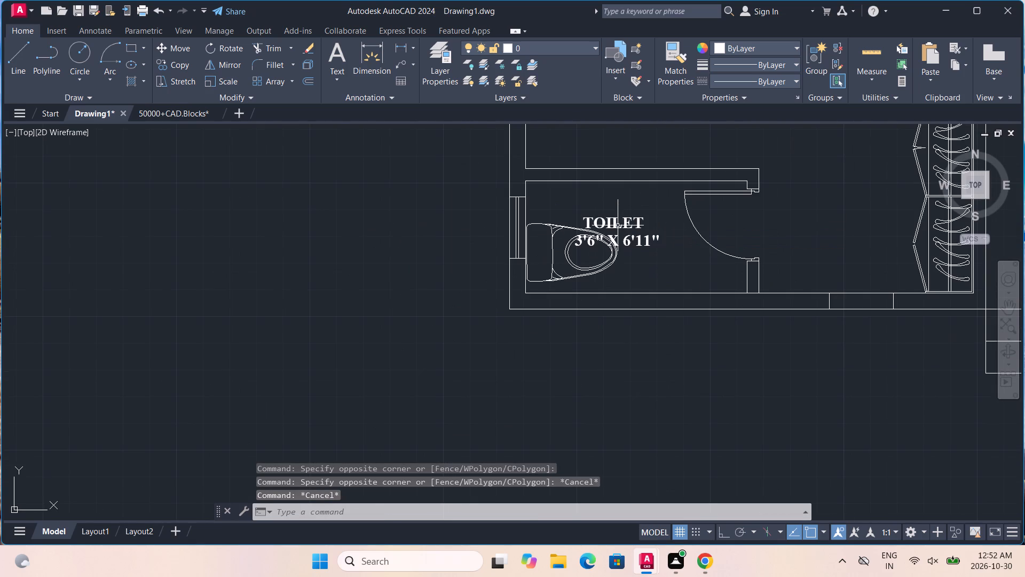
Move the TOILET 3'6" X 6'11" label off the W.C. into the clear floor between the bowl and the door.
{"action": "key", "text": "Return"}
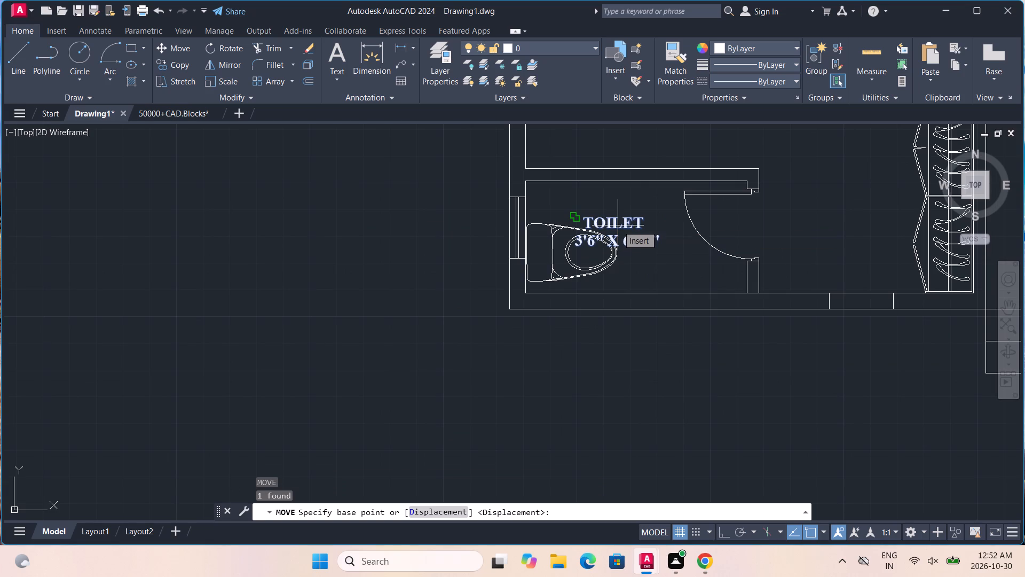
{"action": "left_click", "coordinate": [618, 225]}
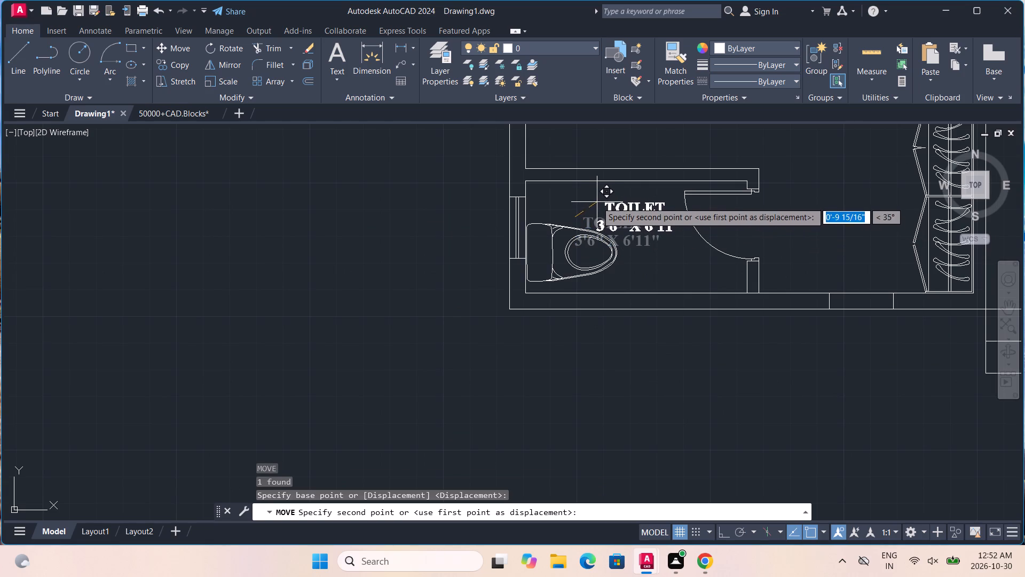
{"action": "left_click", "coordinate": [633, 248]}
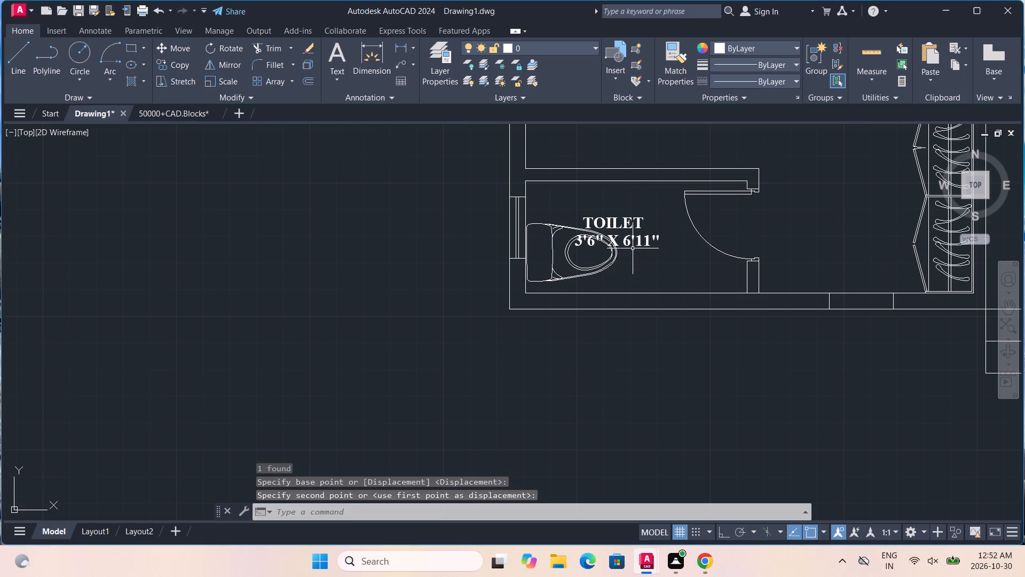
{"action": "left_click", "coordinate": [632, 239]}
{"action": "key", "text": "m"}
{"action": "key", "text": "Return"}
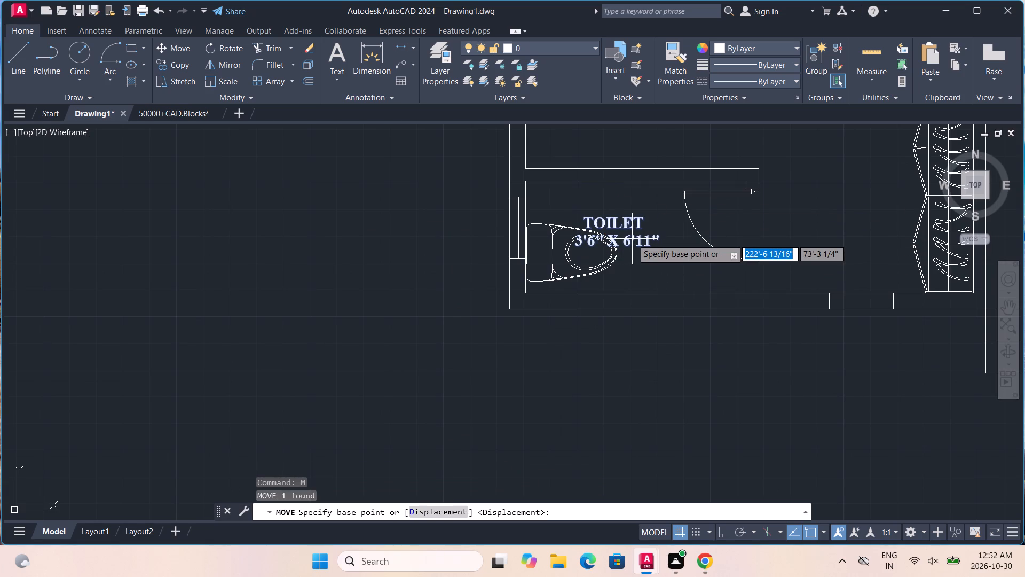
{"action": "left_click", "coordinate": [632, 239]}
{"action": "left_click", "coordinate": [681, 263]}
Switch to the 50000+CAD.Blocks drawing and look through its block sheets for the ranges and cooktops plan collection.
{"action": "scroll", "coordinate": [681, 263], "scroll_direction": "down", "scroll_amount": 2}
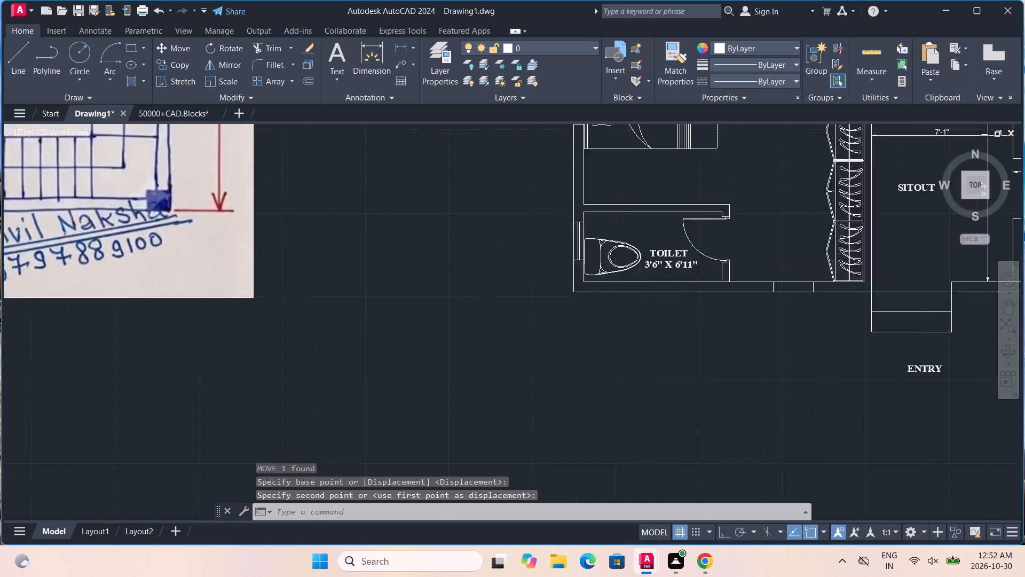
{"action": "scroll", "coordinate": [681, 263], "scroll_direction": "down", "scroll_amount": 1}
{"action": "middle_click_drag", "start_coordinate": [736, 229], "coordinate": [716, 354]}
{"action": "middle_click_drag", "start_coordinate": [721, 263], "coordinate": [663, 301]}
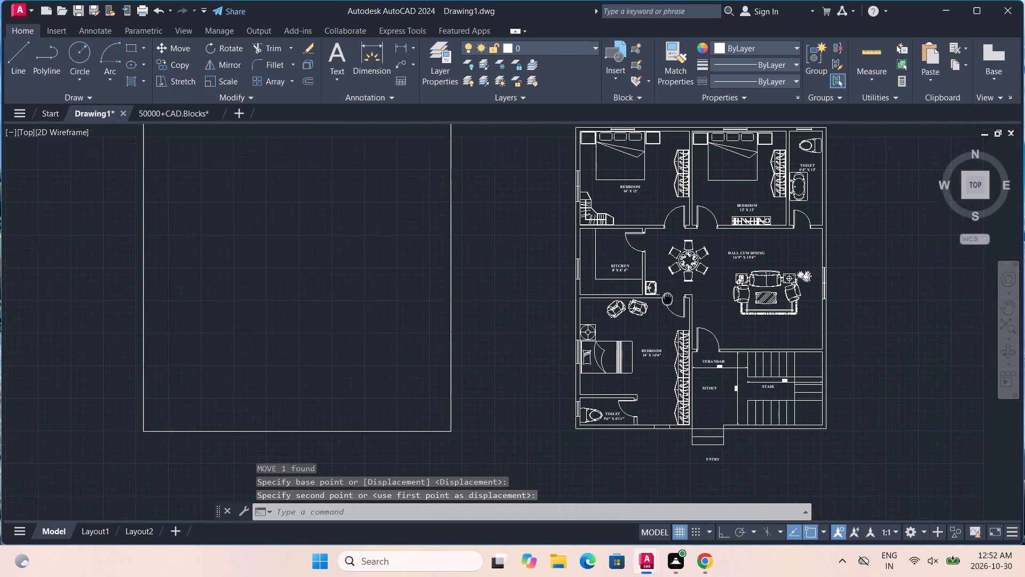
{"action": "middle_click_drag", "start_coordinate": [663, 301], "coordinate": [660, 302]}
{"action": "scroll", "coordinate": [613, 302], "scroll_direction": "up", "scroll_amount": 2}
{"action": "left_click", "coordinate": [163, 110]}
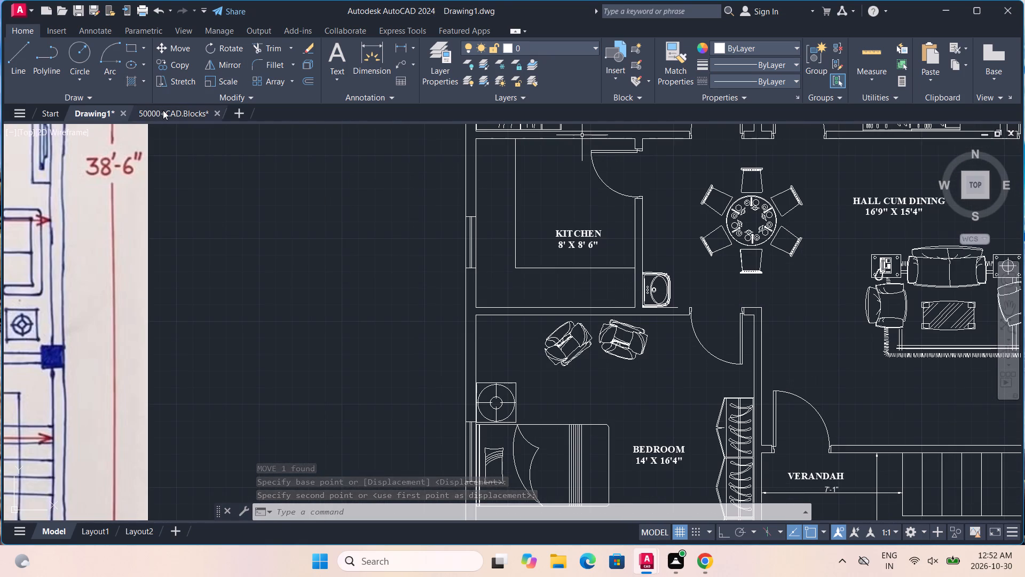
{"action": "scroll", "coordinate": [715, 276], "scroll_direction": "down", "scroll_amount": 2}
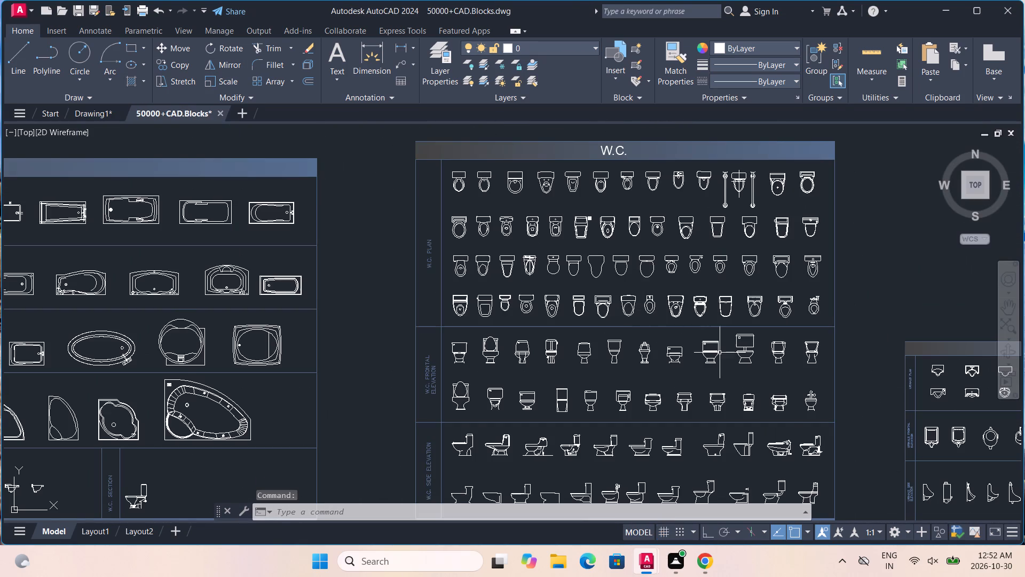
{"action": "middle_click_drag", "start_coordinate": [722, 355], "coordinate": [485, 243]}
{"action": "scroll", "coordinate": [484, 243], "scroll_direction": "down", "scroll_amount": 3}
{"action": "middle_click_drag", "start_coordinate": [887, 322], "coordinate": [114, 285]}
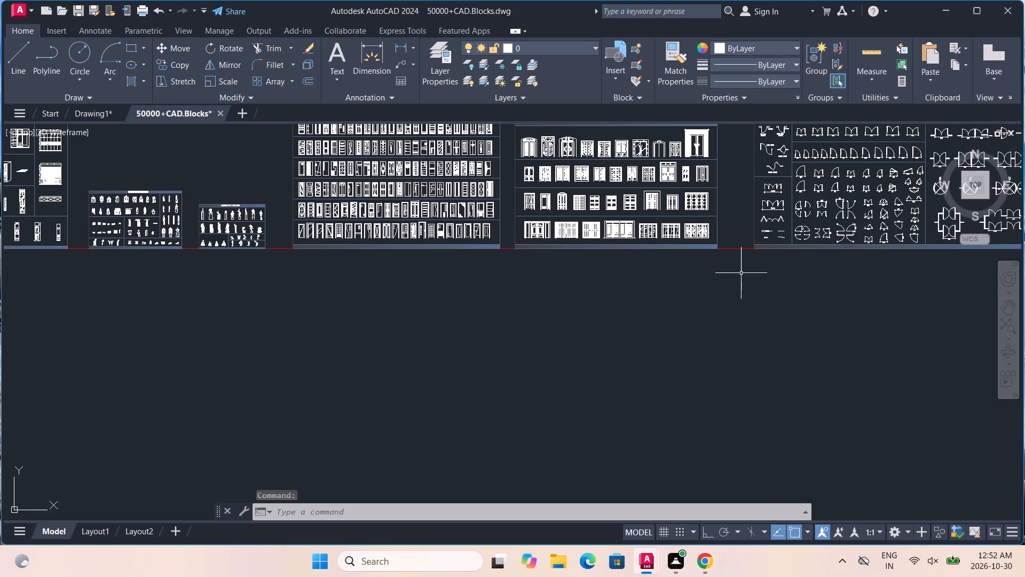
{"action": "middle_click_drag", "start_coordinate": [742, 272], "coordinate": [154, 368]}
{"action": "middle_click_drag", "start_coordinate": [877, 369], "coordinate": [222, 330]}
{"action": "middle_click_drag", "start_coordinate": [908, 345], "coordinate": [210, 300]}
{"action": "middle_click_drag", "start_coordinate": [830, 304], "coordinate": [792, 305]}
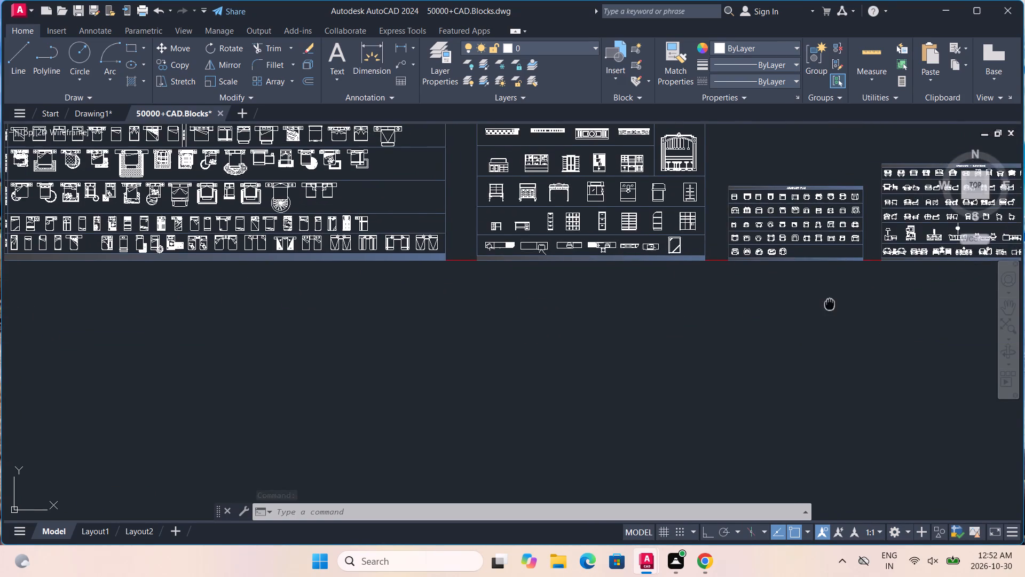
{"action": "middle_click_drag", "start_coordinate": [792, 305], "coordinate": [303, 318]}
{"action": "middle_click_drag", "start_coordinate": [856, 306], "coordinate": [328, 377]}
{"action": "middle_click_drag", "start_coordinate": [807, 284], "coordinate": [277, 241]}
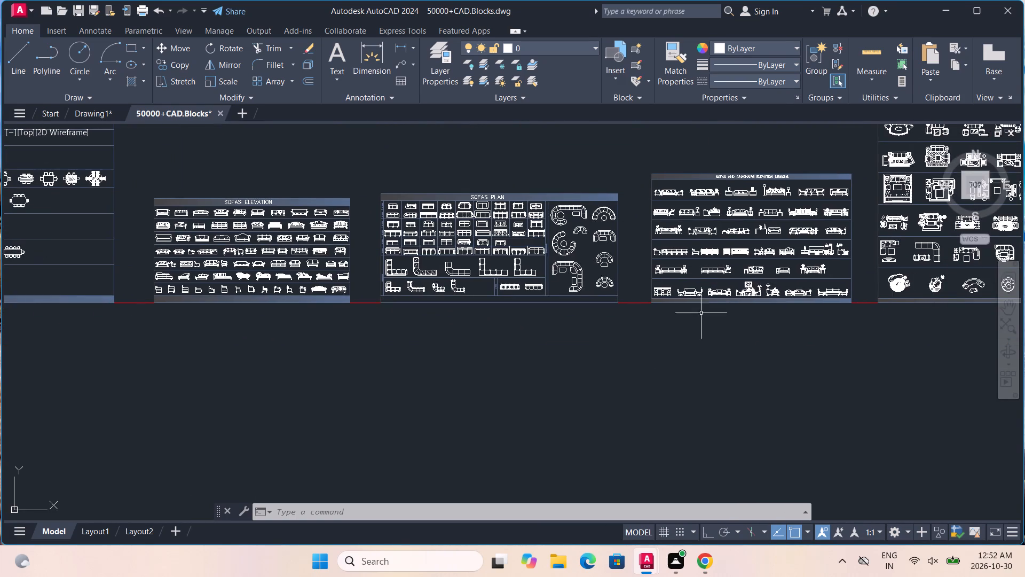
{"action": "middle_click_drag", "start_coordinate": [927, 337], "coordinate": [346, 348]}
{"action": "scroll", "coordinate": [835, 295], "scroll_direction": "up", "scroll_amount": 2}
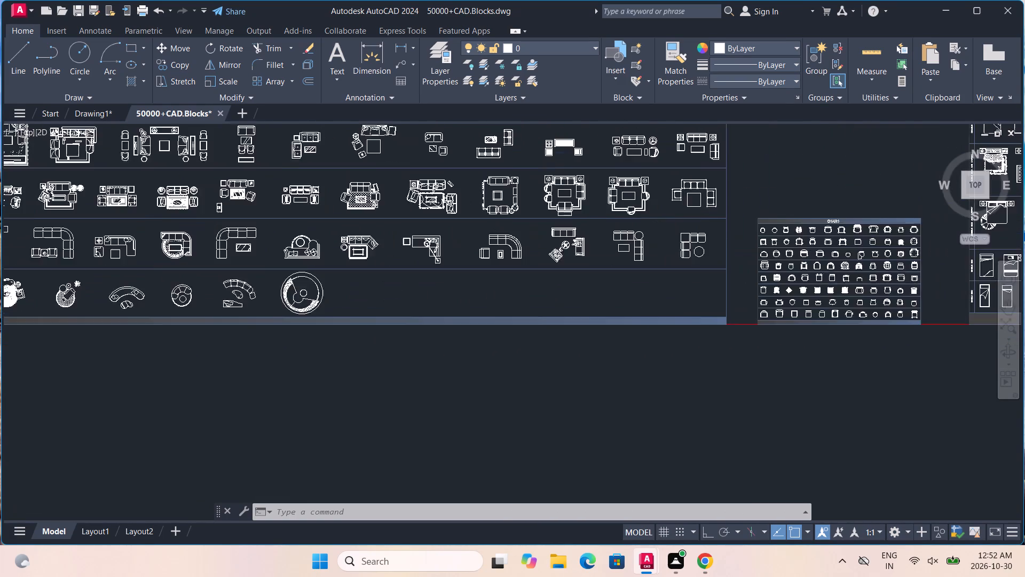
{"action": "middle_click_drag", "start_coordinate": [906, 305], "coordinate": [193, 312]}
{"action": "middle_click_drag", "start_coordinate": [911, 316], "coordinate": [123, 333]}
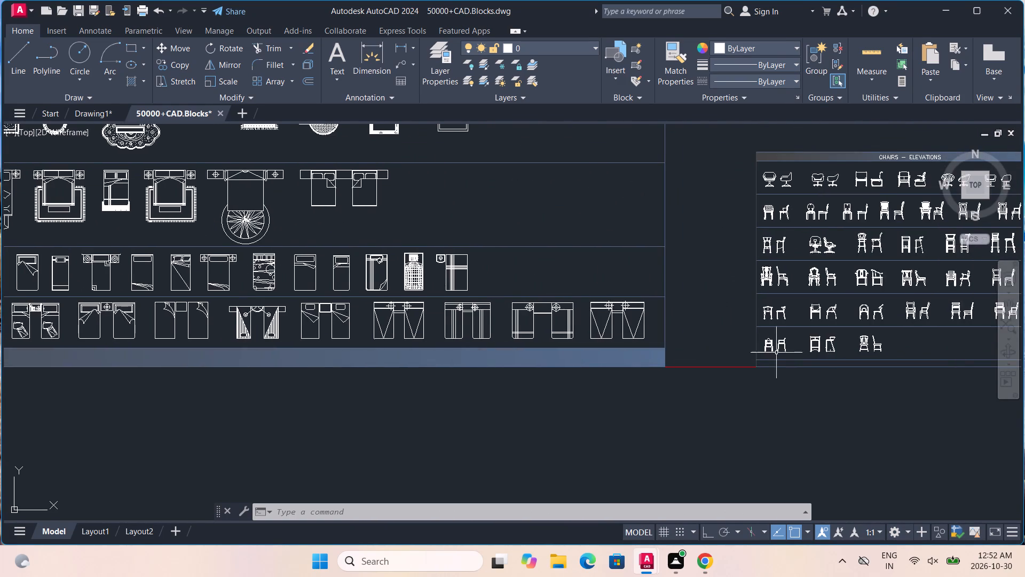
{"action": "middle_click_drag", "start_coordinate": [822, 346], "coordinate": [128, 363]}
{"action": "middle_click_drag", "start_coordinate": [918, 386], "coordinate": [191, 354]}
{"action": "scroll", "coordinate": [192, 354], "scroll_direction": "down", "scroll_amount": 1}
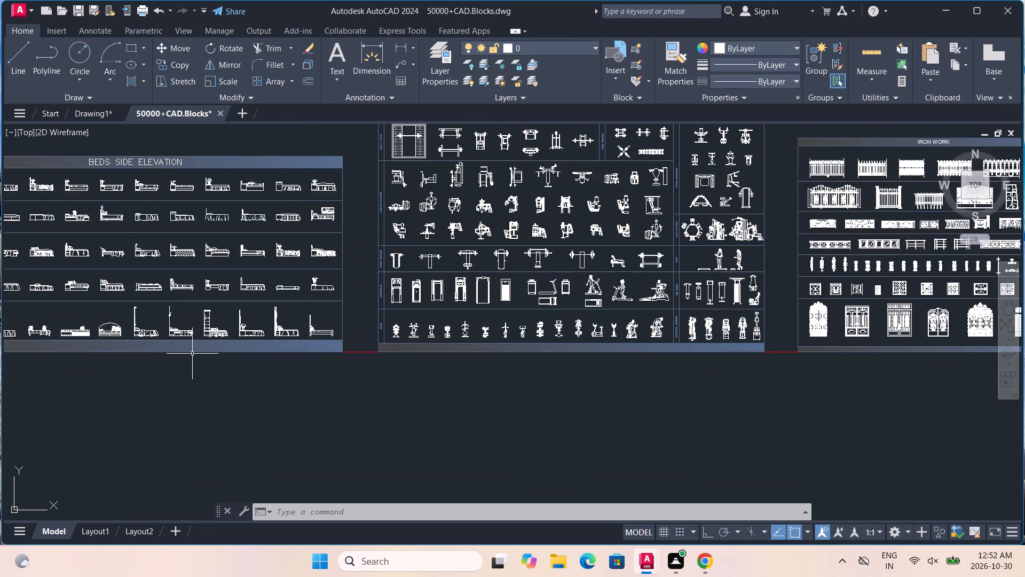
{"action": "scroll", "coordinate": [192, 354], "scroll_direction": "down", "scroll_amount": 1}
{"action": "scroll", "coordinate": [842, 338], "scroll_direction": "up", "scroll_amount": 4}
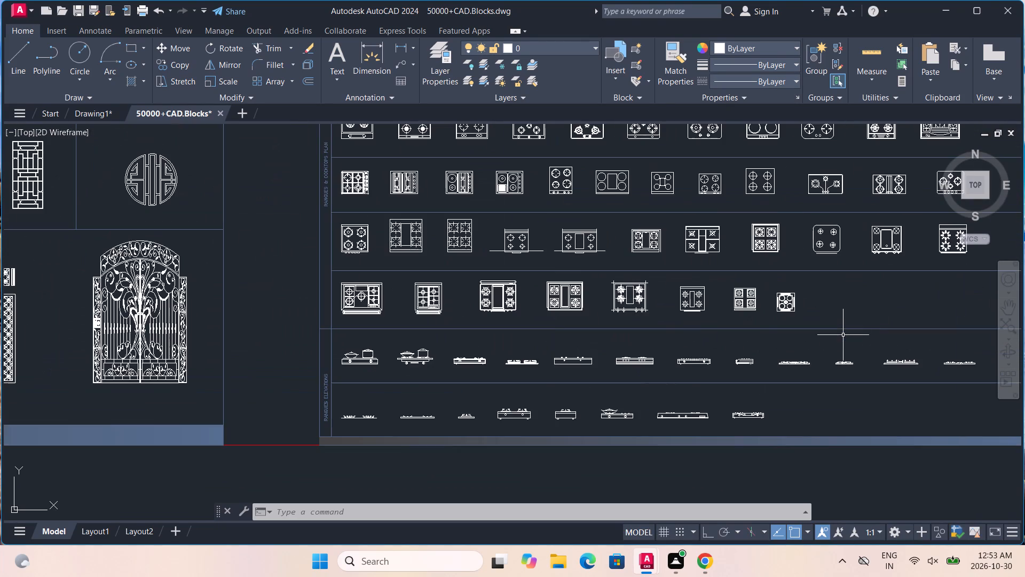
{"action": "middle_click_drag", "start_coordinate": [794, 253], "coordinate": [783, 425]}
{"action": "scroll", "coordinate": [631, 299], "scroll_direction": "up", "scroll_amount": 1}
{"action": "middle_click_drag", "start_coordinate": [596, 261], "coordinate": [601, 331]}
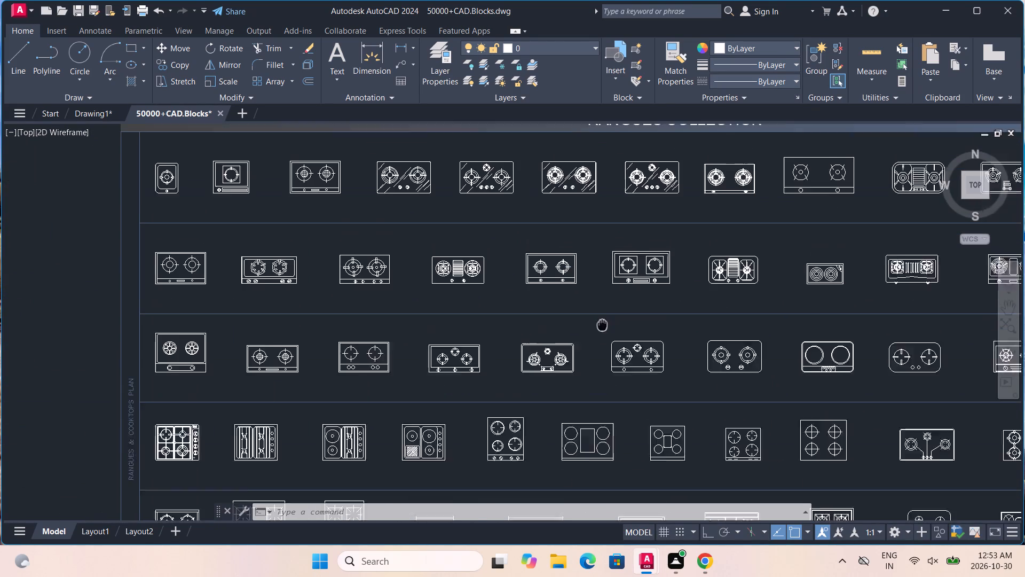
{"action": "middle_click_drag", "start_coordinate": [601, 331], "coordinate": [601, 332]}
{"action": "scroll", "coordinate": [627, 316], "scroll_direction": "up", "scroll_amount": 1}
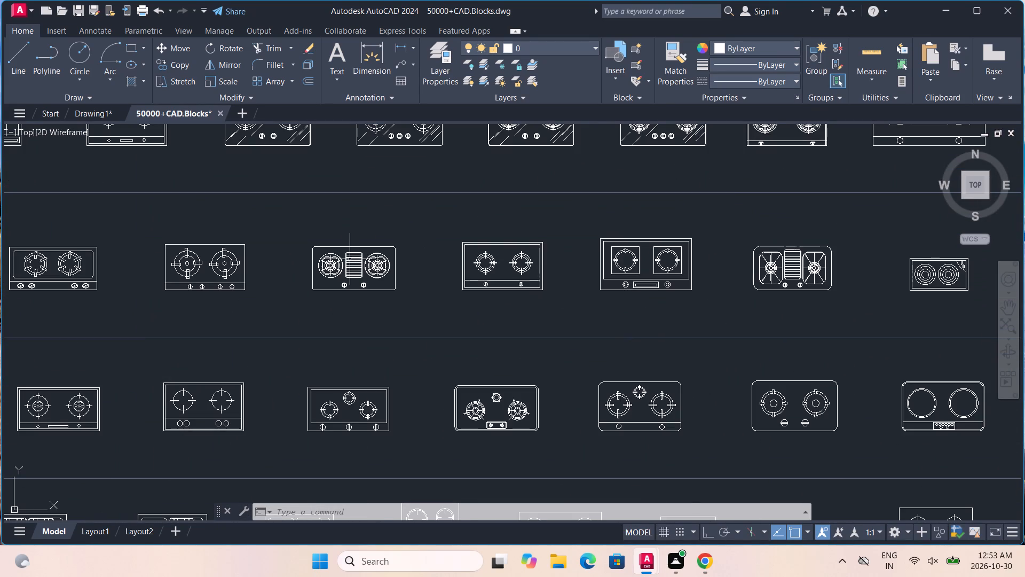
Copy the two-burner cooktop with square burner frames from the ranges and cooktops plan rows to the clipboard.
{"action": "left_click", "coordinate": [616, 270]}
{"action": "right_click", "coordinate": [616, 270]}
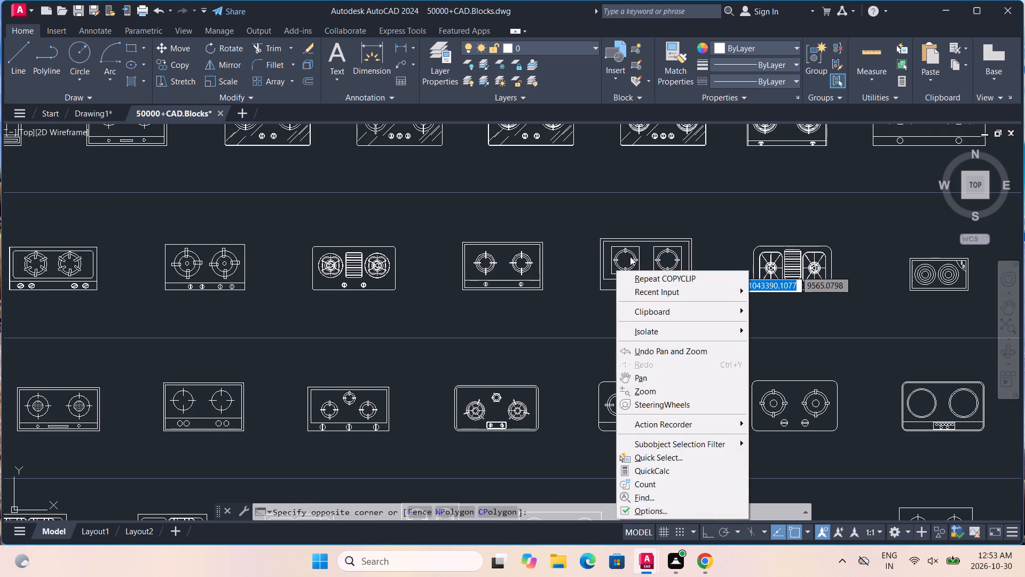
{"action": "left_click", "coordinate": [631, 251]}
{"action": "left_click", "coordinate": [631, 250]}
{"action": "left_click", "coordinate": [631, 256]}
{"action": "right_click", "coordinate": [632, 256]}
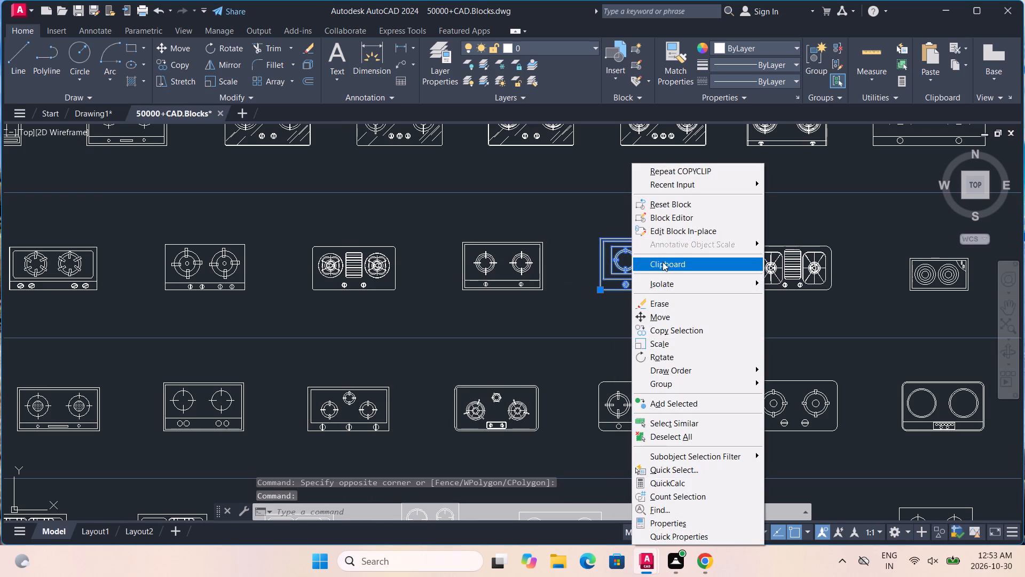
{"action": "left_click", "coordinate": [666, 264]}
{"action": "left_click", "coordinate": [811, 291]}
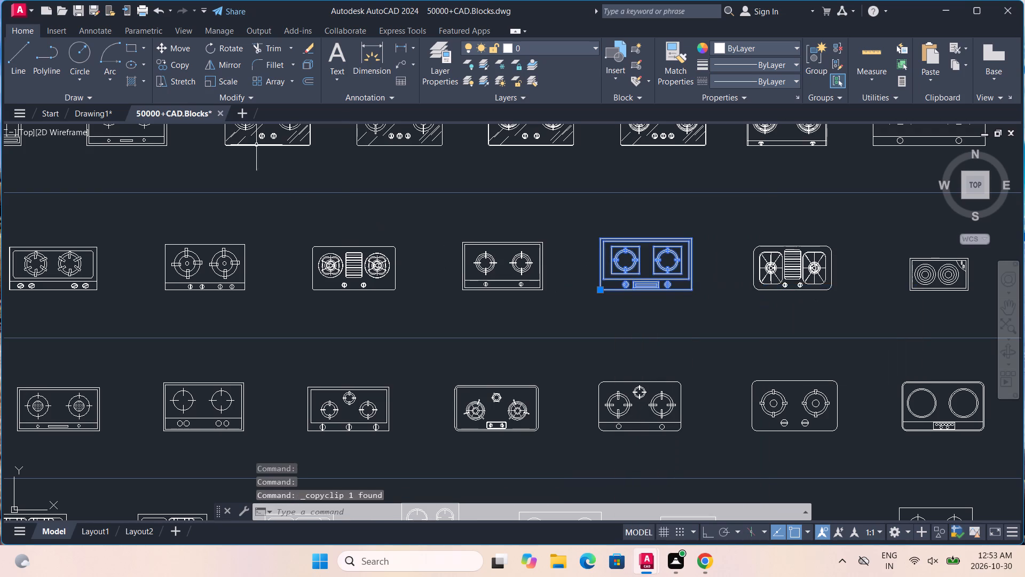
Paste the copied cooktop into Drawing1, inserting it on the kitchen counter beside the window wall.
{"action": "left_click", "coordinate": [93, 112]}
{"action": "scroll", "coordinate": [378, 347], "scroll_direction": "down", "scroll_amount": 3}
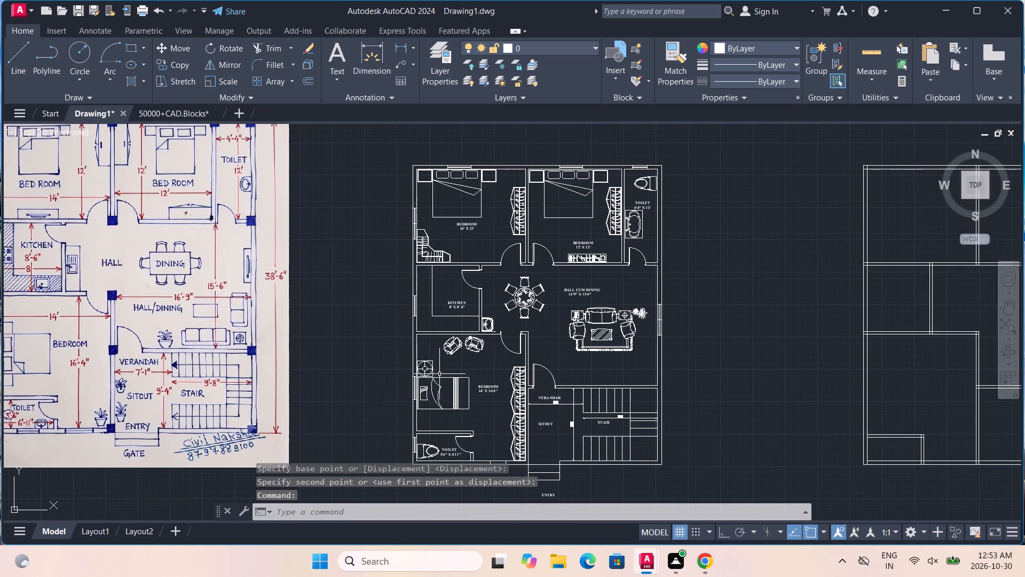
{"action": "scroll", "coordinate": [488, 384], "scroll_direction": "up", "scroll_amount": 2}
{"action": "middle_click_drag", "start_coordinate": [478, 305], "coordinate": [510, 417]}
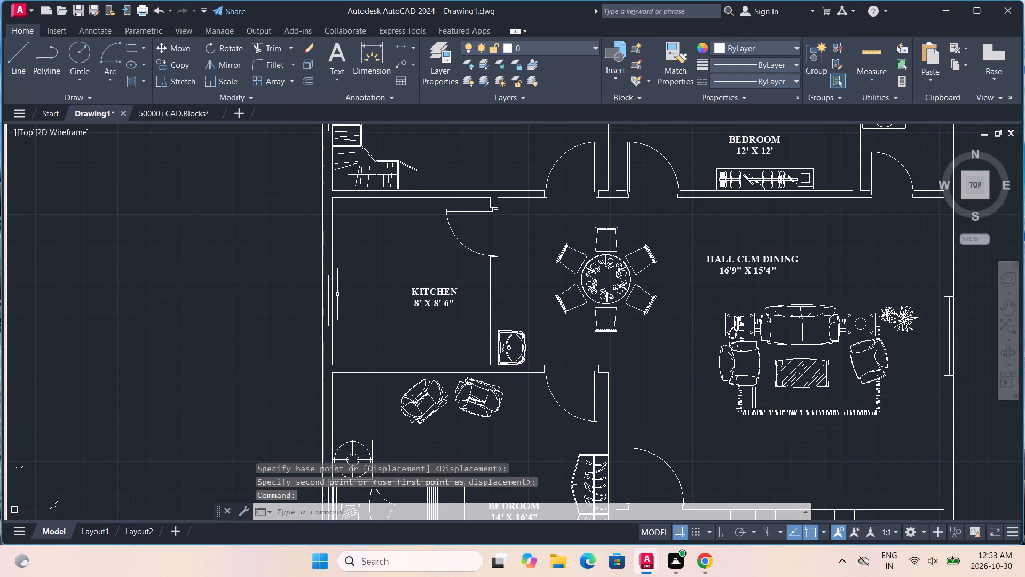
{"action": "right_click", "coordinate": [341, 292]}
{"action": "left_click", "coordinate": [375, 331]}
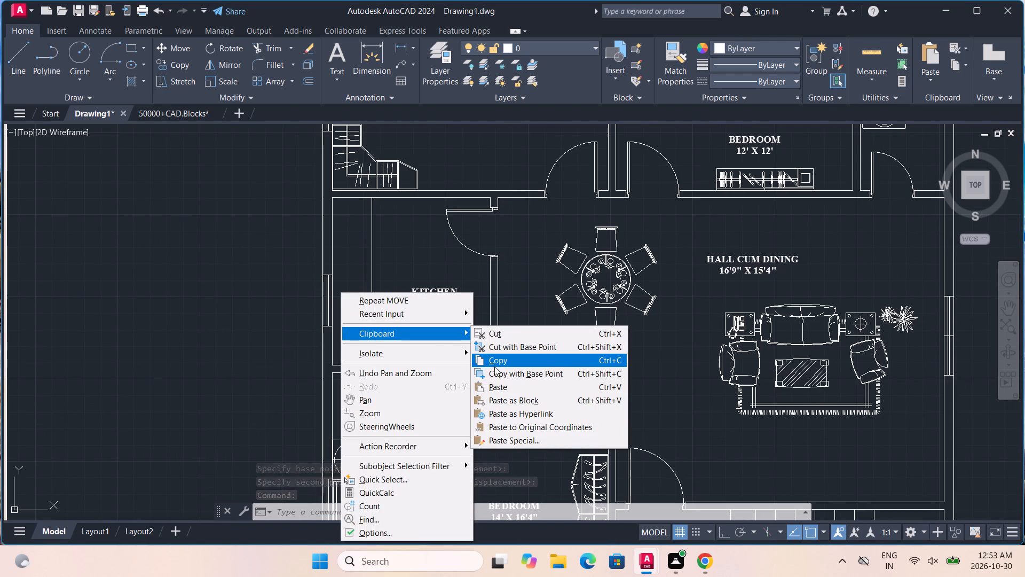
{"action": "left_click", "coordinate": [493, 383]}
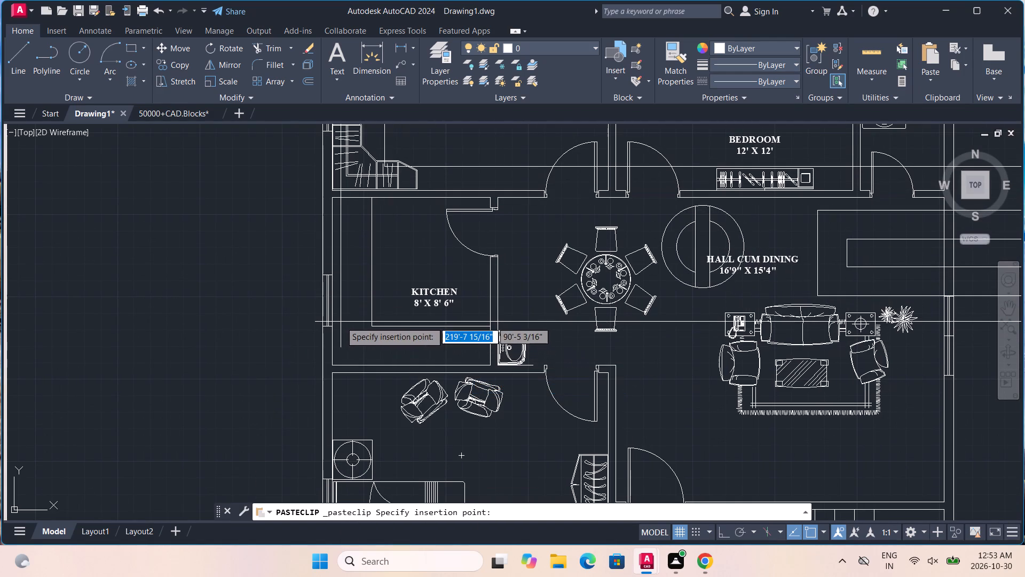
{"action": "left_click", "coordinate": [341, 322]}
{"action": "left_click", "coordinate": [341, 321]}
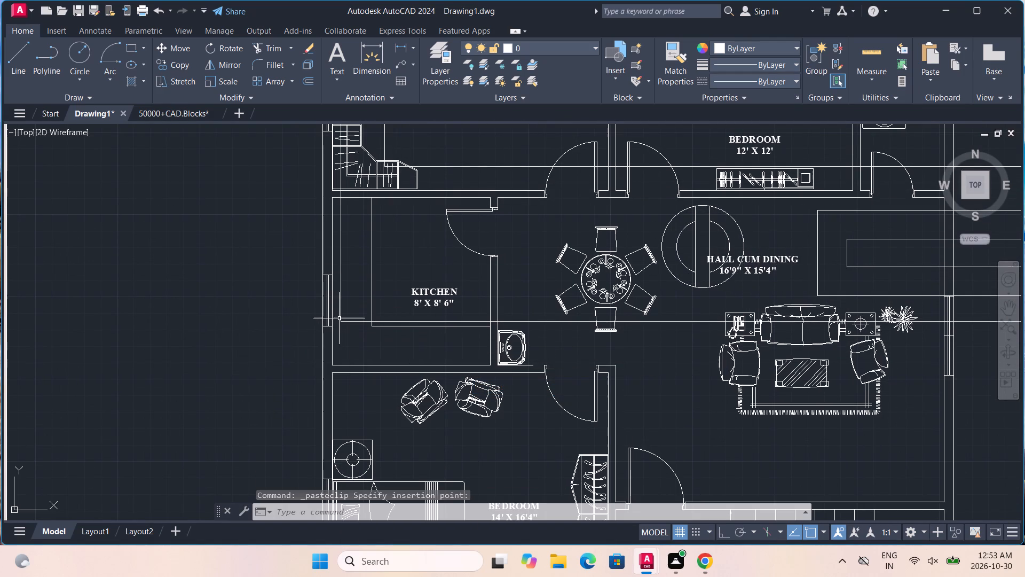
Scale the oversized cooktop down from its lower-left corner to a size suited to the kitchen counter.
{"action": "left_click", "coordinate": [340, 318]}
{"action": "type", "text": "SC"}
{"action": "key", "text": "Return"}
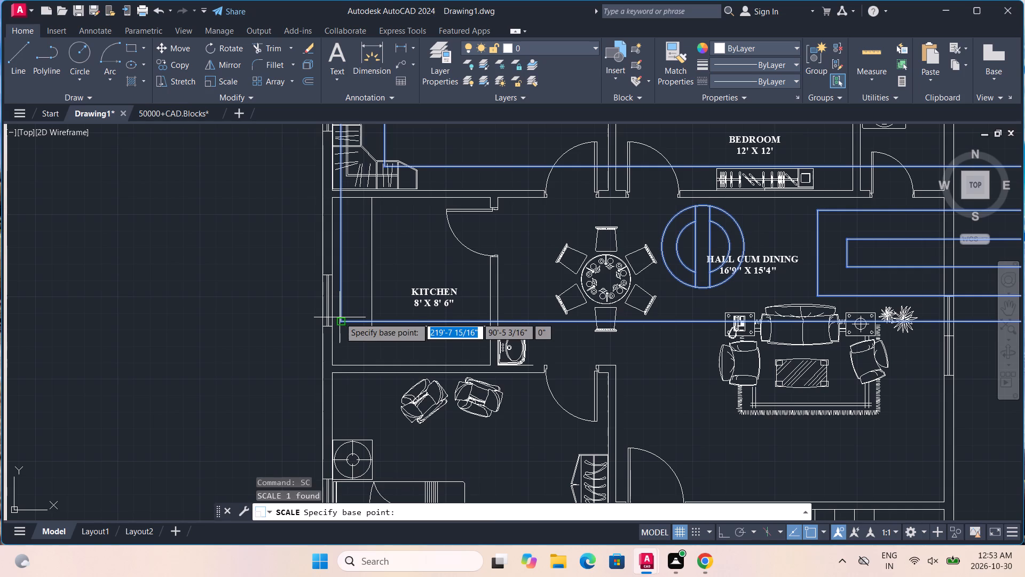
{"action": "left_click", "coordinate": [340, 317]}
{"action": "scroll", "coordinate": [349, 306], "scroll_direction": "up", "scroll_amount": 2}
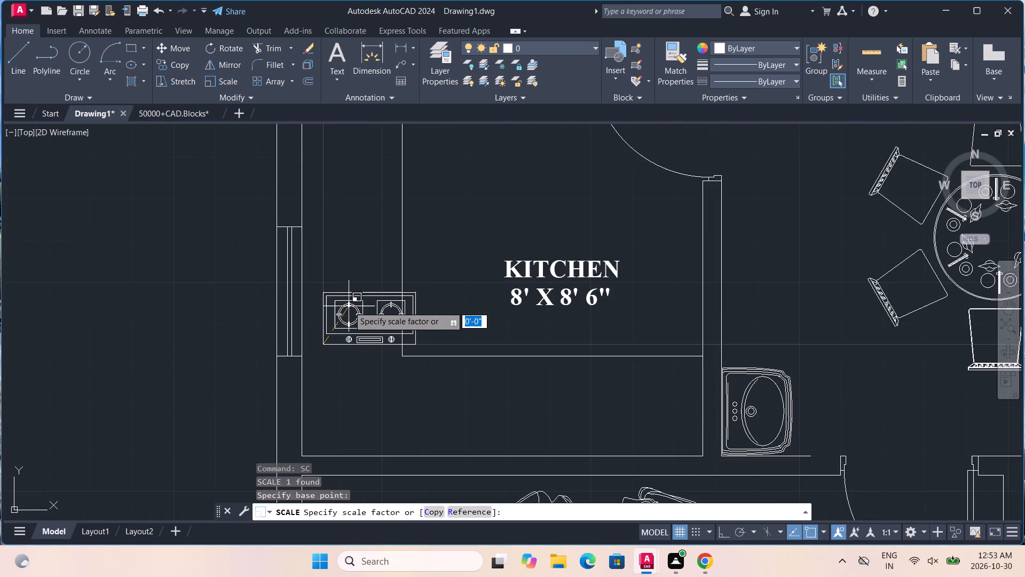
{"action": "scroll", "coordinate": [349, 306], "scroll_direction": "up", "scroll_amount": 1}
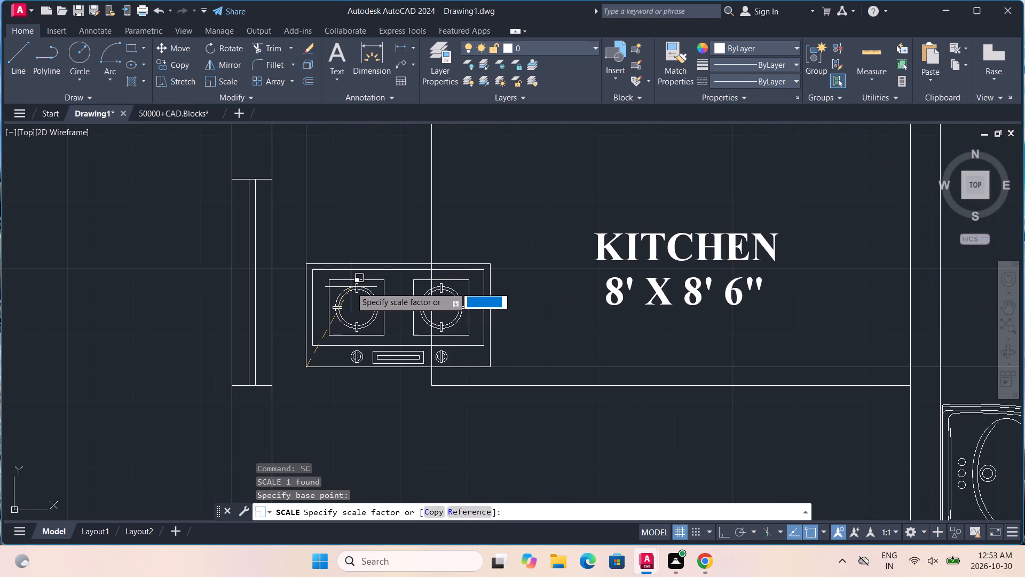
{"action": "left_click", "coordinate": [352, 280]}
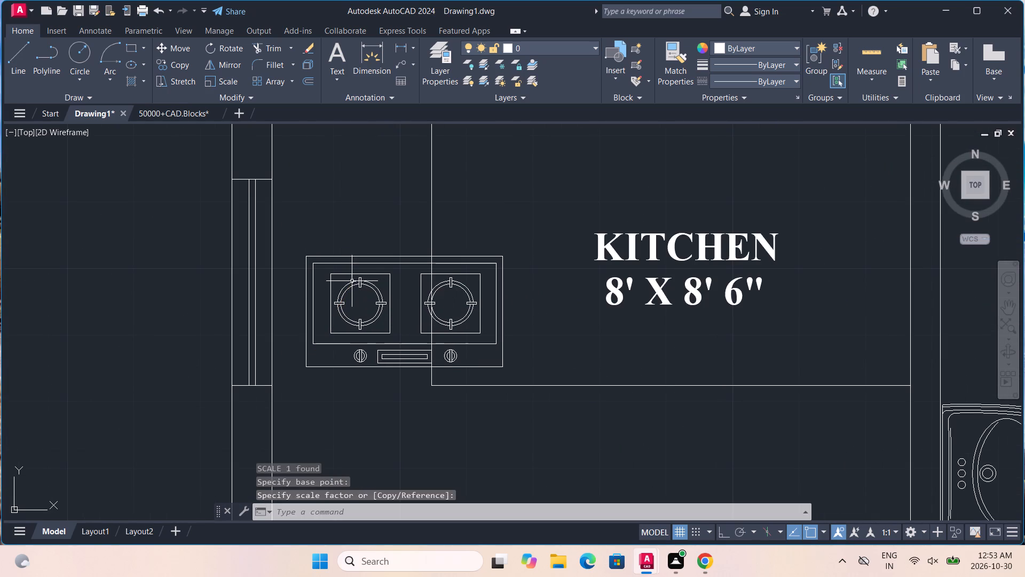
Rotate the cooktop 90° counterclockwise about its inner upper-left corner so its knobs face the kitchen floor.
{"action": "left_click", "coordinate": [351, 282]}
{"action": "type", "text": "RO"}
{"action": "key", "text": "Return"}
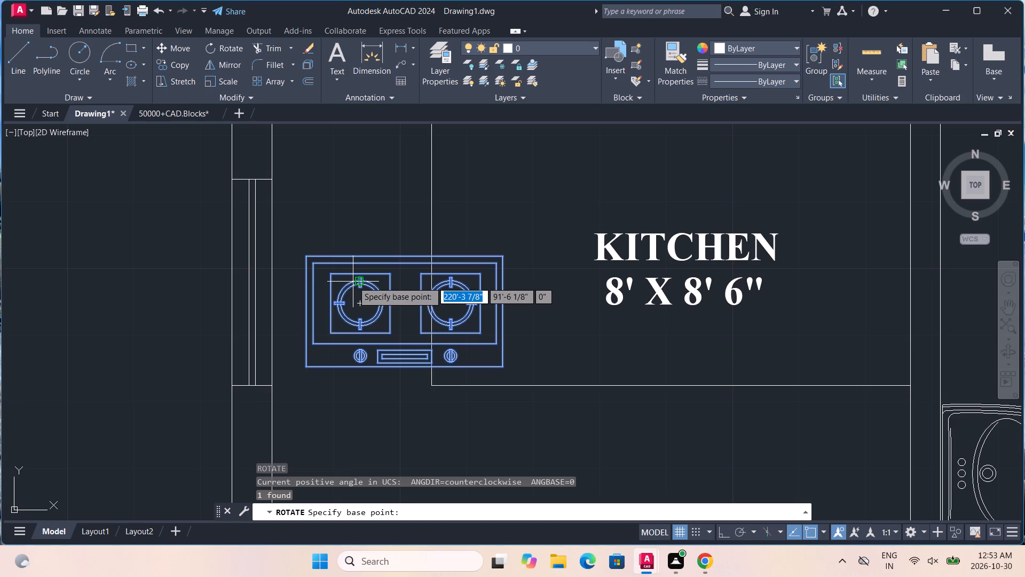
{"action": "left_click", "coordinate": [310, 263]}
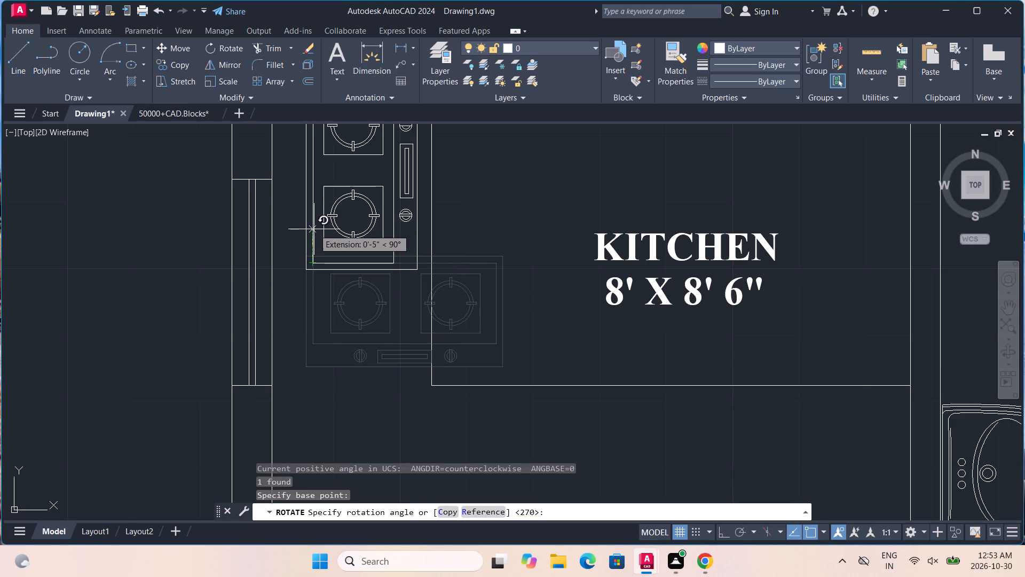
{"action": "left_click", "coordinate": [314, 229]}
{"action": "middle_click_drag", "start_coordinate": [350, 220], "coordinate": [348, 310]}
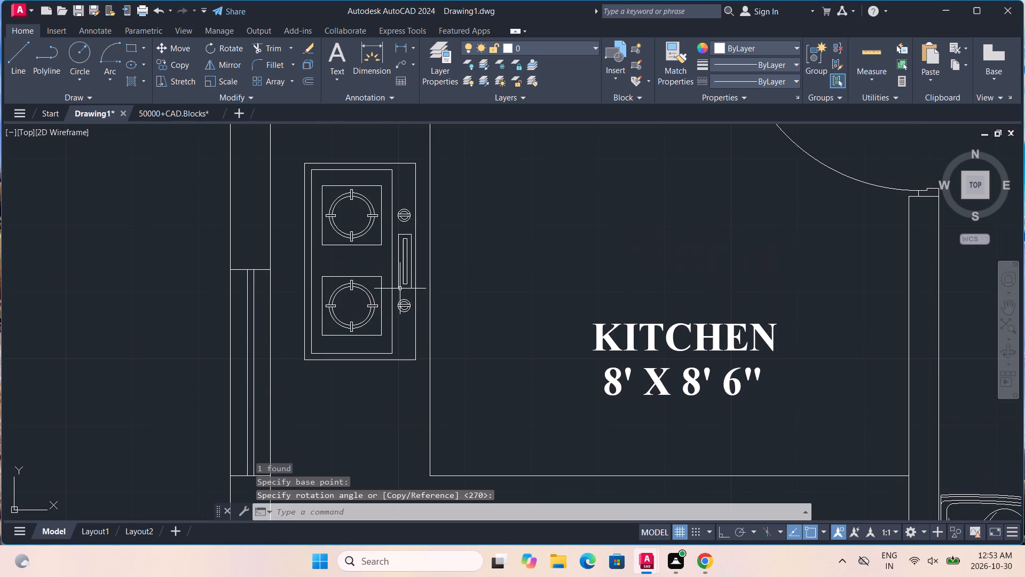
Move the cooktop by its lower-left corner so its back edge sits against the inner face of the window wall.
{"action": "left_click", "coordinate": [405, 283]}
{"action": "key", "text": "m"}
{"action": "key", "text": "Return"}
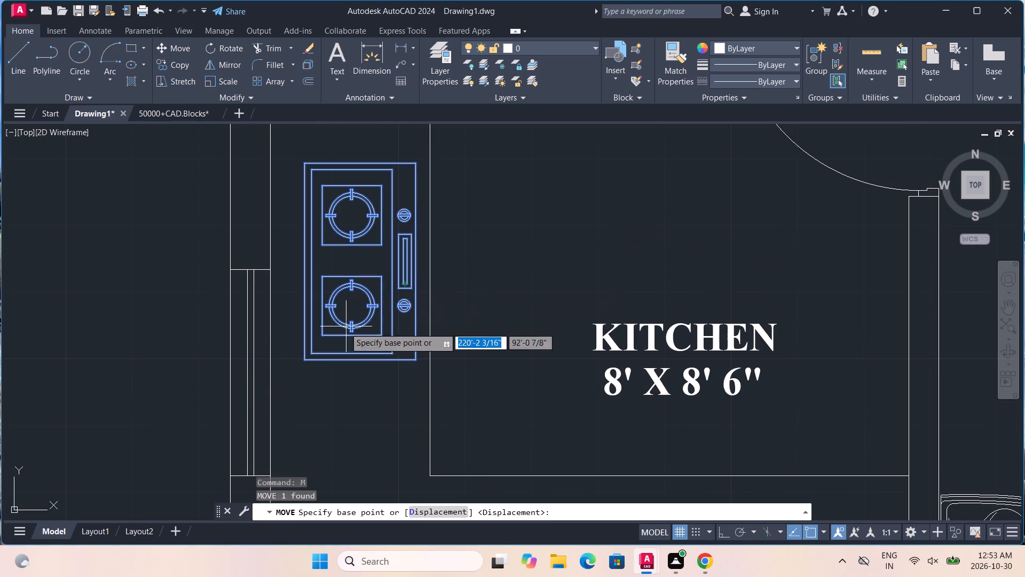
{"action": "left_click", "coordinate": [303, 359]}
{"action": "middle_click_drag", "start_coordinate": [282, 447], "coordinate": [282, 441]}
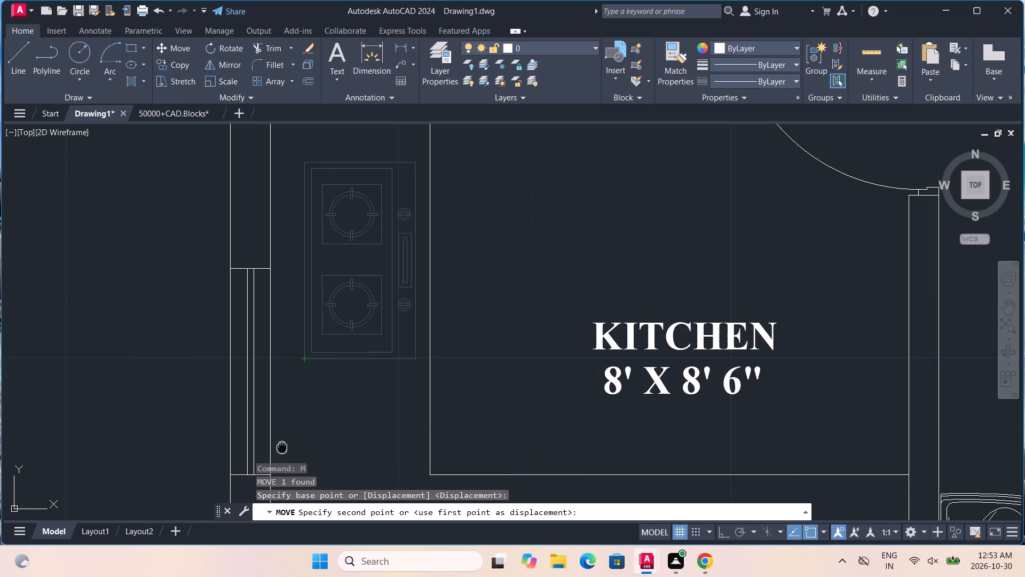
{"action": "middle_click_drag", "start_coordinate": [282, 441], "coordinate": [291, 383]}
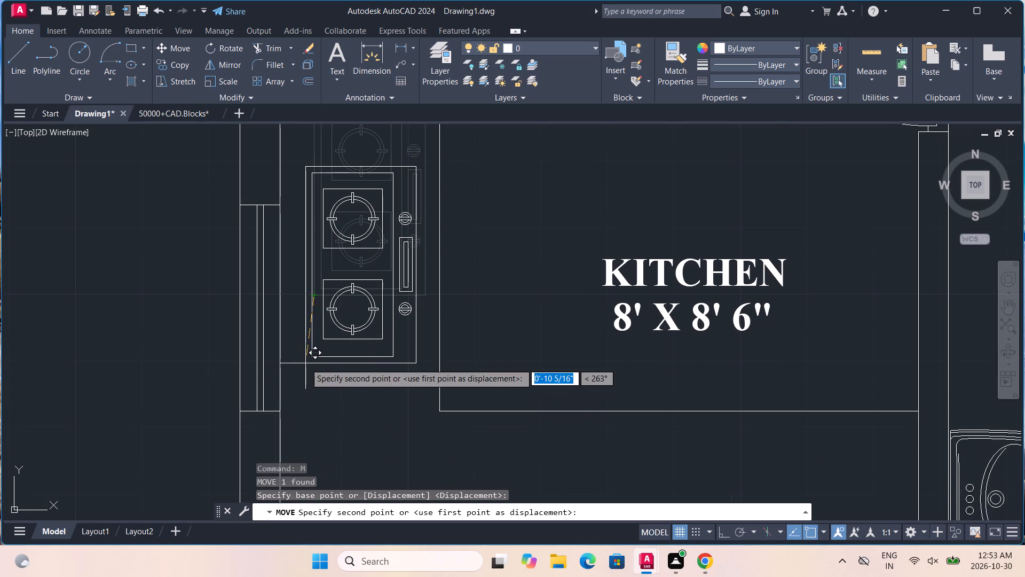
{"action": "middle_click_drag", "start_coordinate": [305, 363], "coordinate": [305, 403]}
{"action": "scroll", "coordinate": [305, 403], "scroll_direction": "down", "scroll_amount": 1}
{"action": "middle_click_drag", "start_coordinate": [305, 403], "coordinate": [307, 333]}
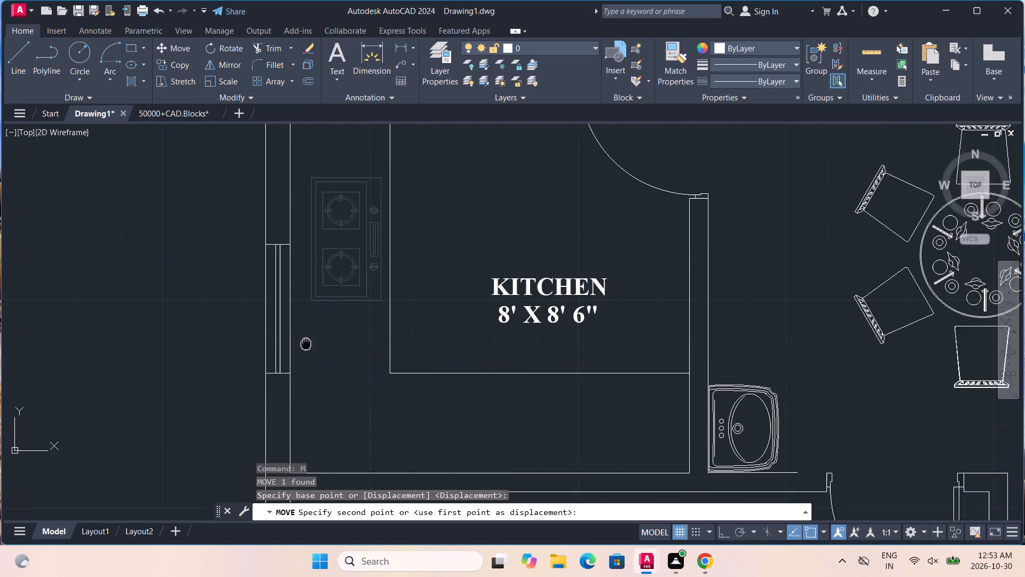
{"action": "middle_click_drag", "start_coordinate": [307, 333], "coordinate": [312, 313]}
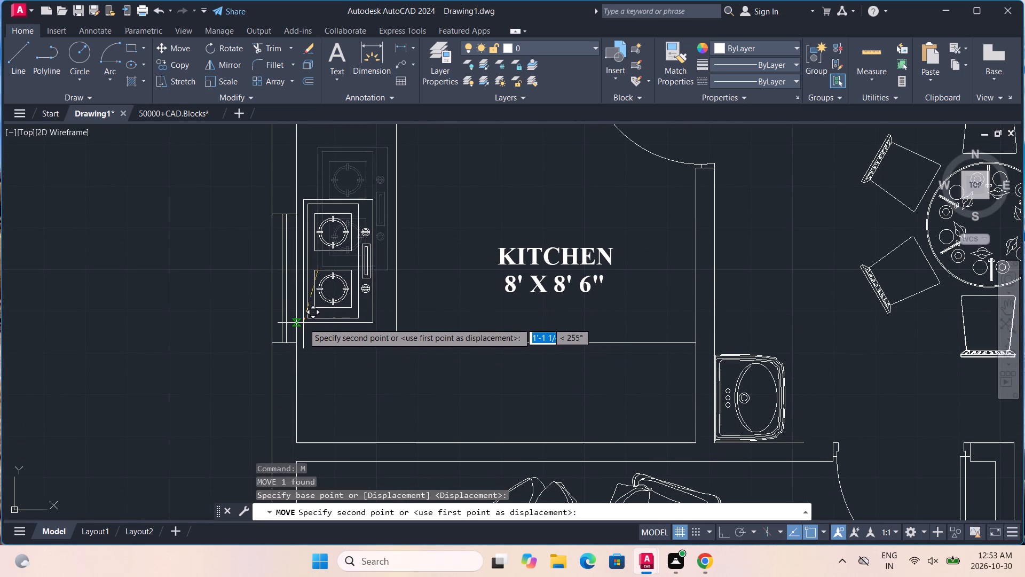
{"action": "left_click", "coordinate": [302, 316]}
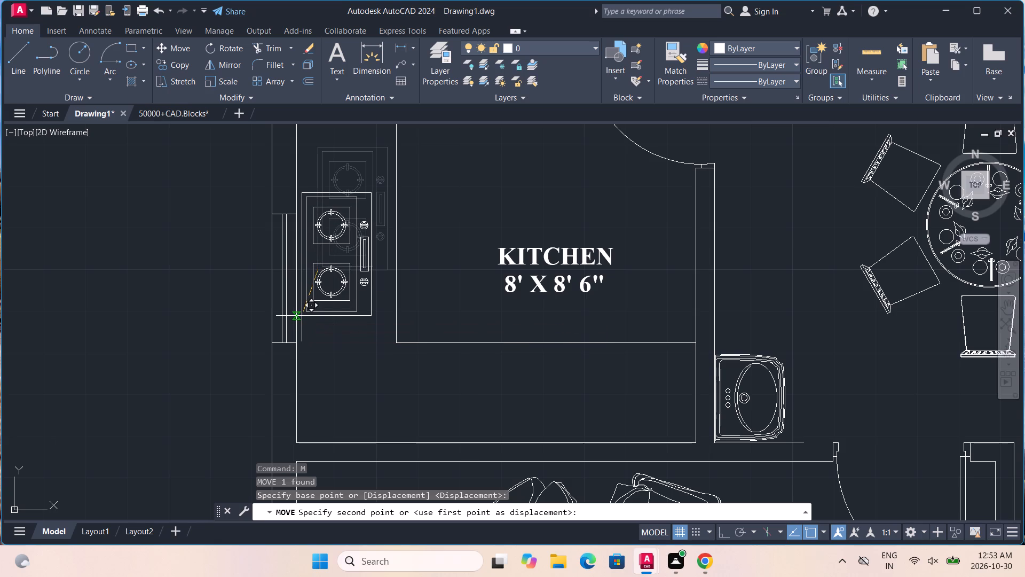
Scale the cooktop up slightly from its lower-left corner so it fills more of the counter's depth.
{"action": "scroll", "coordinate": [302, 316], "scroll_direction": "up", "scroll_amount": 6}
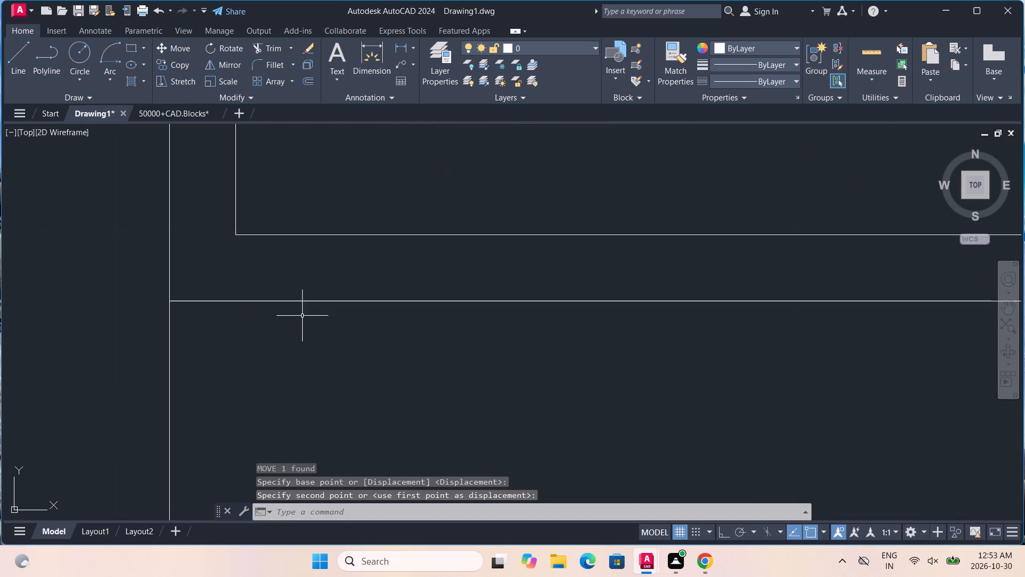
{"action": "left_click", "coordinate": [182, 302]}
{"action": "type", "text": "SC"}
{"action": "key", "text": "Return"}
{"action": "scroll", "coordinate": [183, 304], "scroll_direction": "down", "scroll_amount": 3}
{"action": "left_click", "coordinate": [183, 304]}
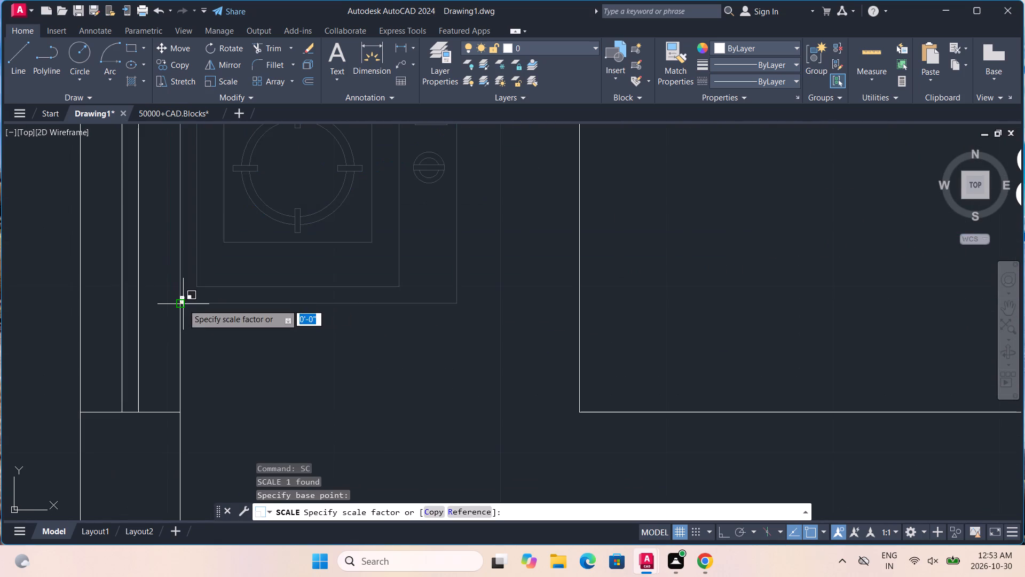
{"action": "scroll", "coordinate": [286, 293], "scroll_direction": "down", "scroll_amount": 3}
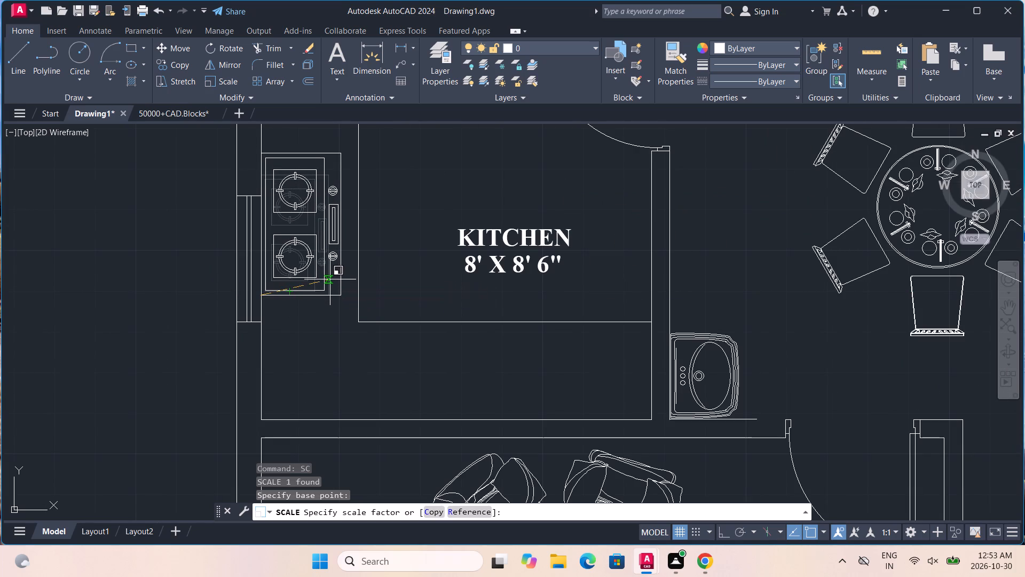
{"action": "left_click", "coordinate": [330, 279]}
Move the enlarged cooktop slightly away from the window wall, leaving a small gap within the counter.
{"action": "scroll", "coordinate": [297, 289], "scroll_direction": "up", "scroll_amount": 2}
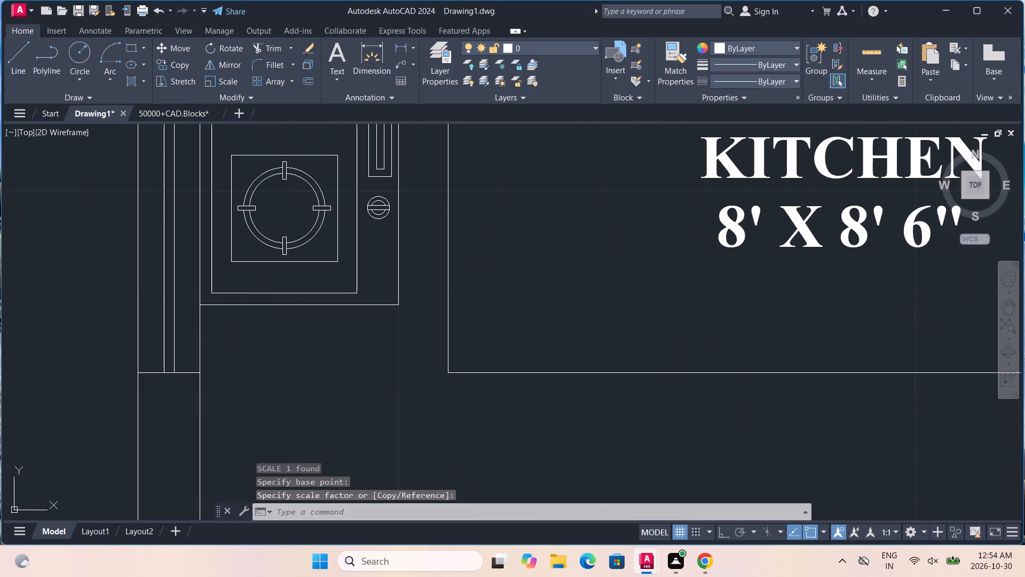
{"action": "left_click", "coordinate": [249, 307]}
{"action": "key", "text": "m"}
{"action": "key", "text": "Return"}
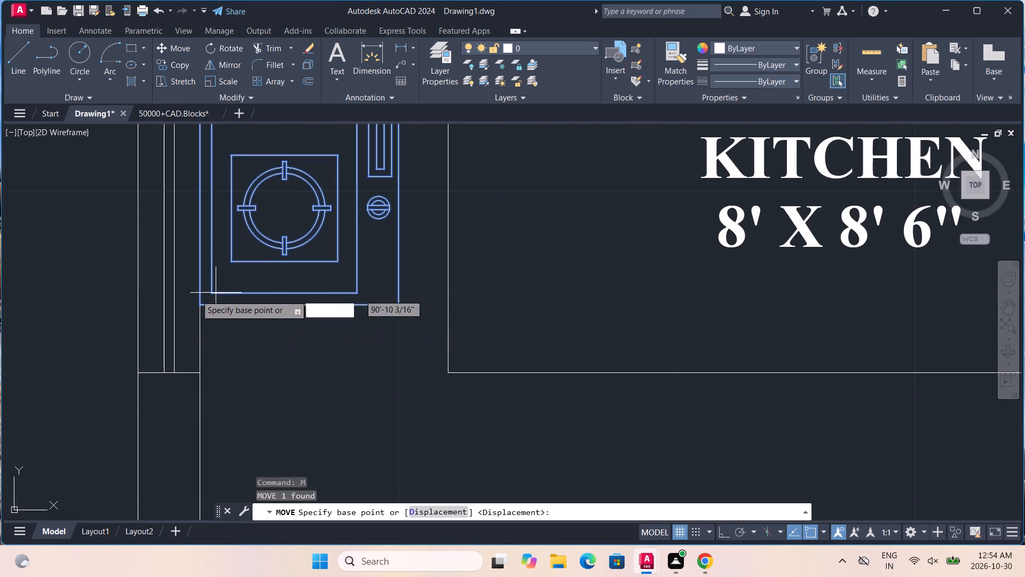
{"action": "left_click", "coordinate": [199, 306]}
{"action": "scroll", "coordinate": [238, 308], "scroll_direction": "down", "scroll_amount": 1}
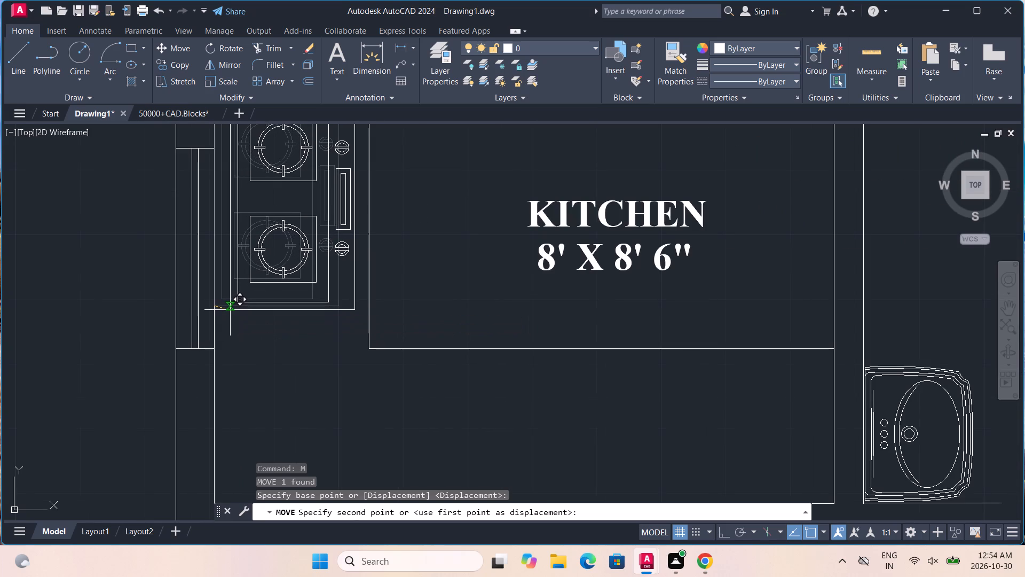
{"action": "left_click", "coordinate": [230, 310]}
Examine the cooktop's size and placement on the kitchen counter in relation to the surrounding rooms.
{"action": "scroll", "coordinate": [230, 310], "scroll_direction": "down", "scroll_amount": 1}
{"action": "middle_click_drag", "start_coordinate": [242, 300], "coordinate": [257, 399]}
{"action": "scroll", "coordinate": [257, 399], "scroll_direction": "down", "scroll_amount": 1}
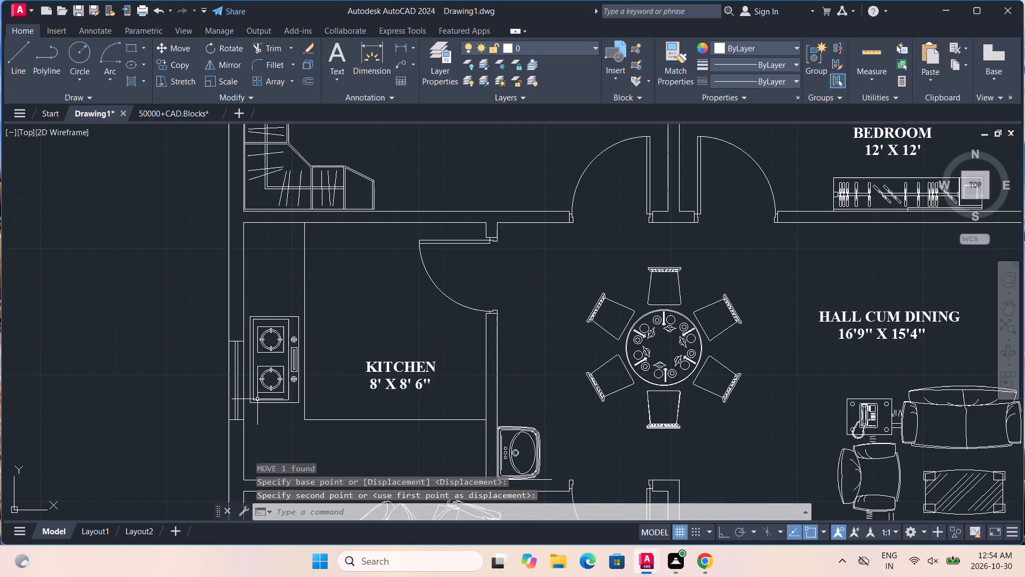
{"action": "middle_click_drag", "start_coordinate": [349, 340], "coordinate": [383, 270]}
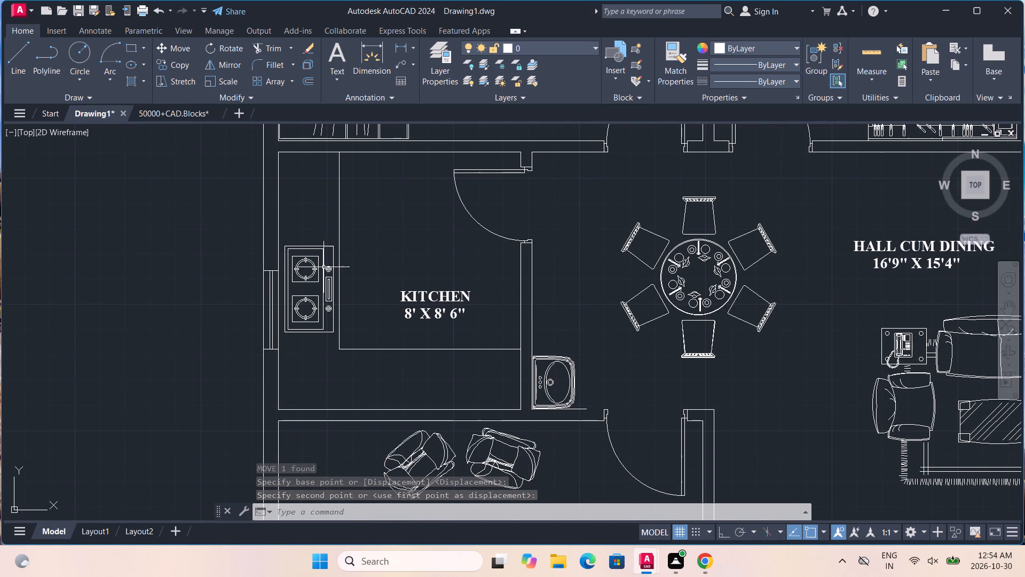
{"action": "scroll", "coordinate": [325, 268], "scroll_direction": "down", "scroll_amount": 1}
{"action": "scroll", "coordinate": [316, 297], "scroll_direction": "up", "scroll_amount": 2}
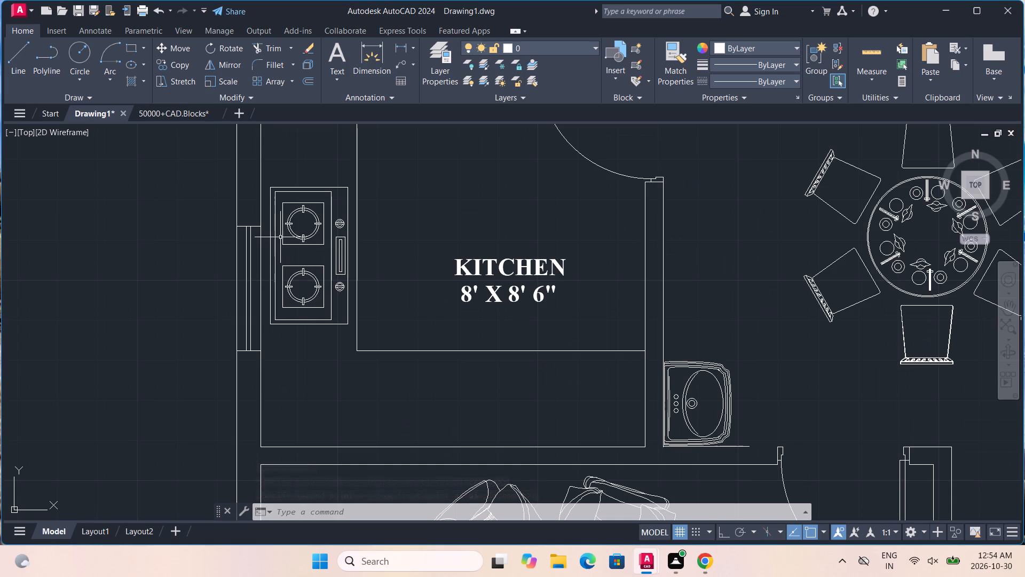
{"action": "scroll", "coordinate": [255, 244], "scroll_direction": "down", "scroll_amount": 2}
{"action": "scroll", "coordinate": [264, 274], "scroll_direction": "up", "scroll_amount": 2}
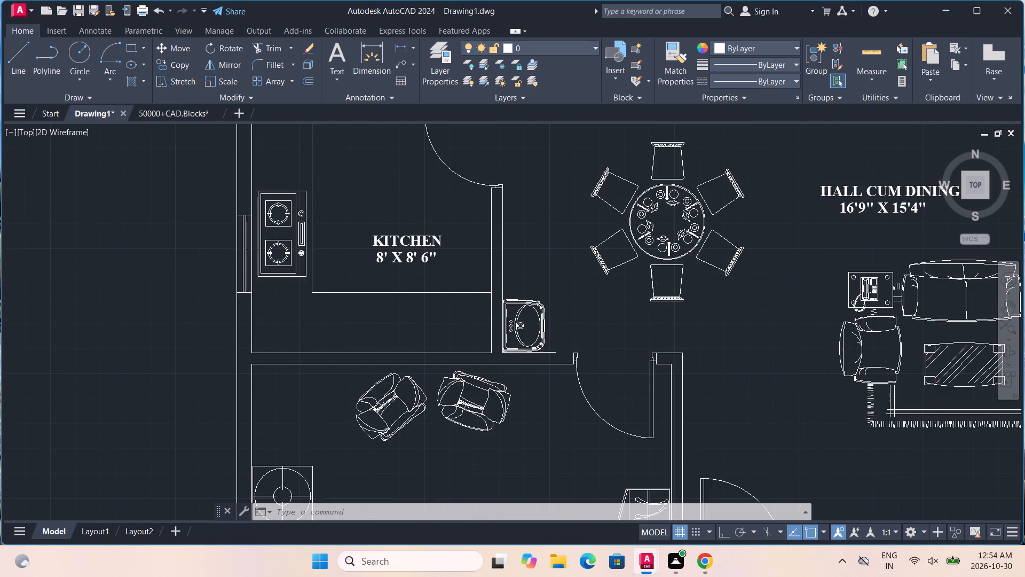
{"action": "scroll", "coordinate": [291, 266], "scroll_direction": "down", "scroll_amount": 1}
{"action": "scroll", "coordinate": [424, 263], "scroll_direction": "down", "scroll_amount": 1}
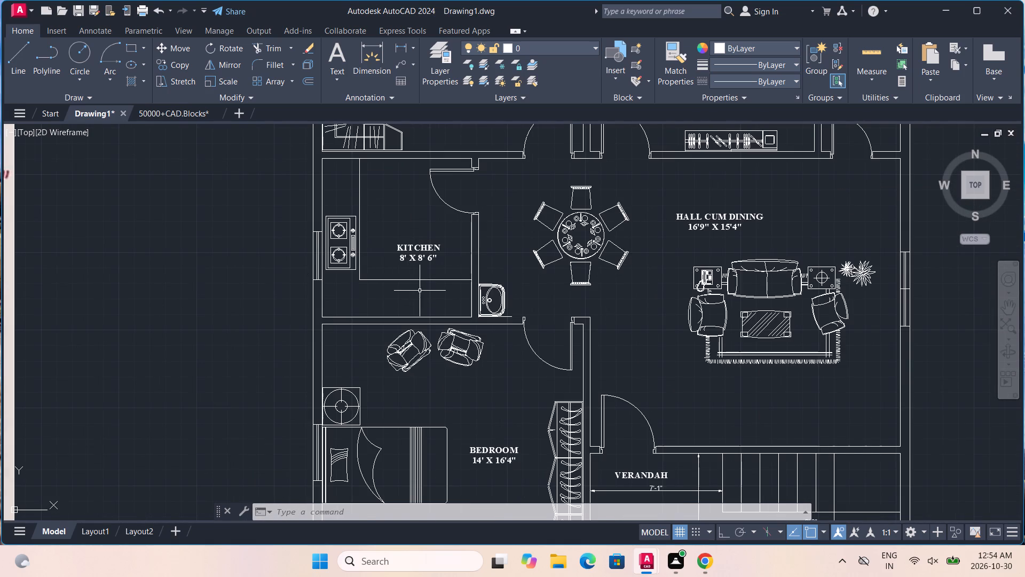
Copy the single-bowl sink with a ribbed drainboard from the fourth row of Kitchen Sinks in 50000+CAD.Blocks to the clipboard.
{"action": "left_click", "coordinate": [168, 112]}
{"action": "scroll", "coordinate": [665, 349], "scroll_direction": "down", "scroll_amount": 3}
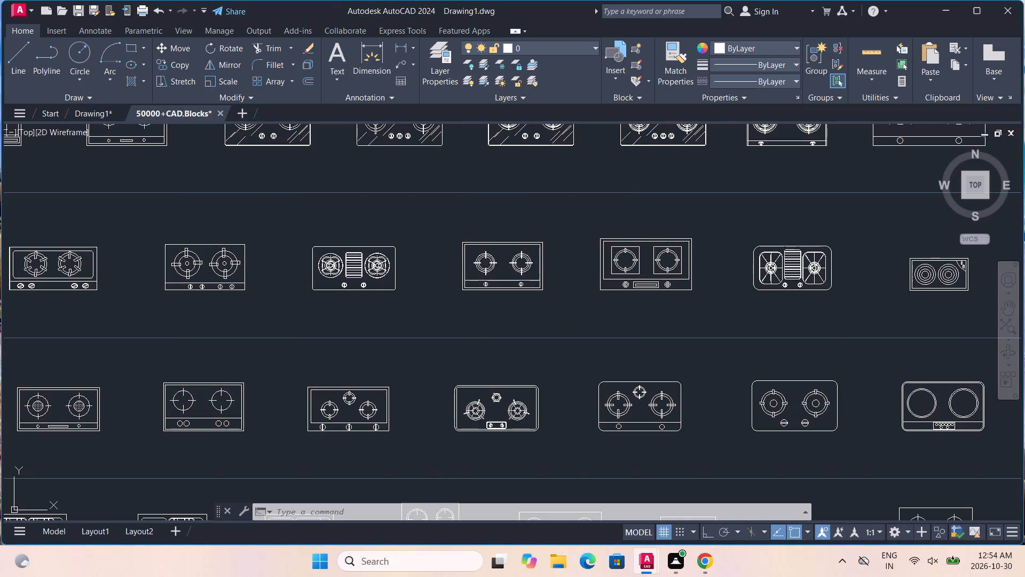
{"action": "scroll", "coordinate": [666, 349], "scroll_direction": "down", "scroll_amount": 1}
{"action": "scroll", "coordinate": [601, 325], "scroll_direction": "down", "scroll_amount": 3}
{"action": "middle_click_drag", "start_coordinate": [330, 319], "coordinate": [412, 333]}
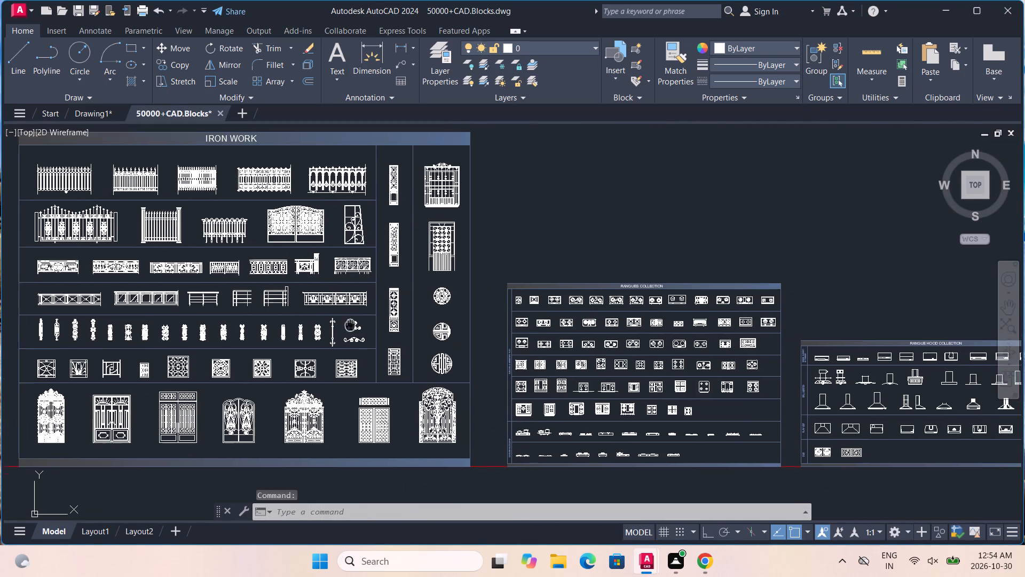
{"action": "middle_click_drag", "start_coordinate": [412, 333], "coordinate": [238, 266]}
{"action": "middle_click_drag", "start_coordinate": [644, 346], "coordinate": [162, 288]}
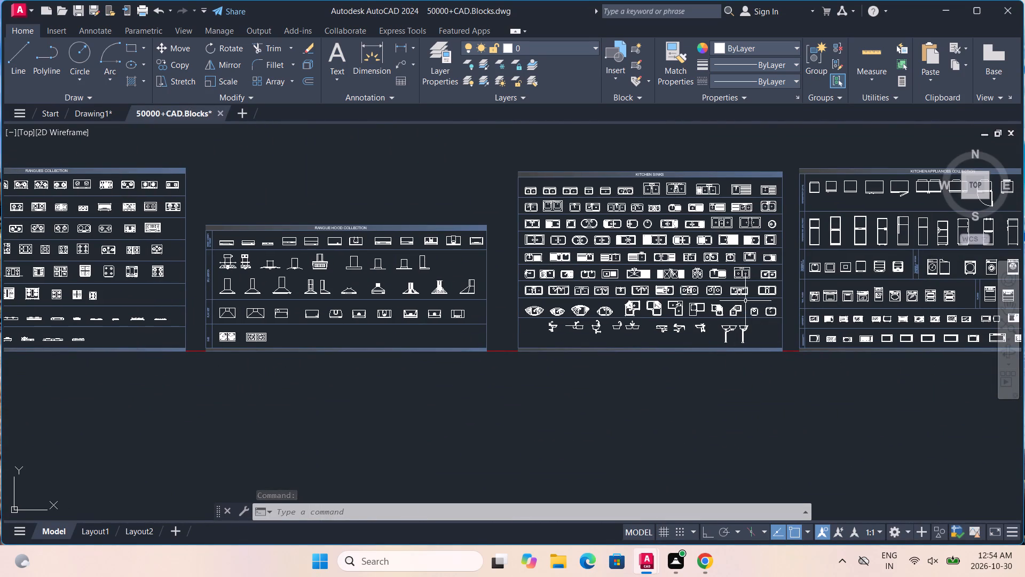
{"action": "scroll", "coordinate": [745, 299], "scroll_direction": "up", "scroll_amount": 3}
{"action": "middle_click_drag", "start_coordinate": [773, 269], "coordinate": [793, 345]}
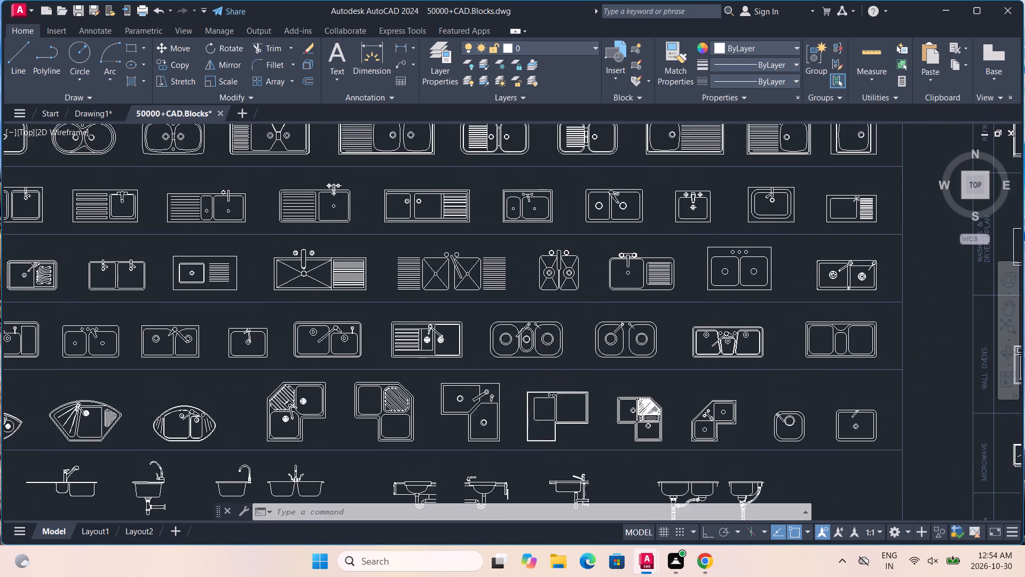
{"action": "scroll", "coordinate": [792, 344], "scroll_direction": "down", "scroll_amount": 1}
{"action": "middle_click_drag", "start_coordinate": [345, 241], "coordinate": [345, 294]}
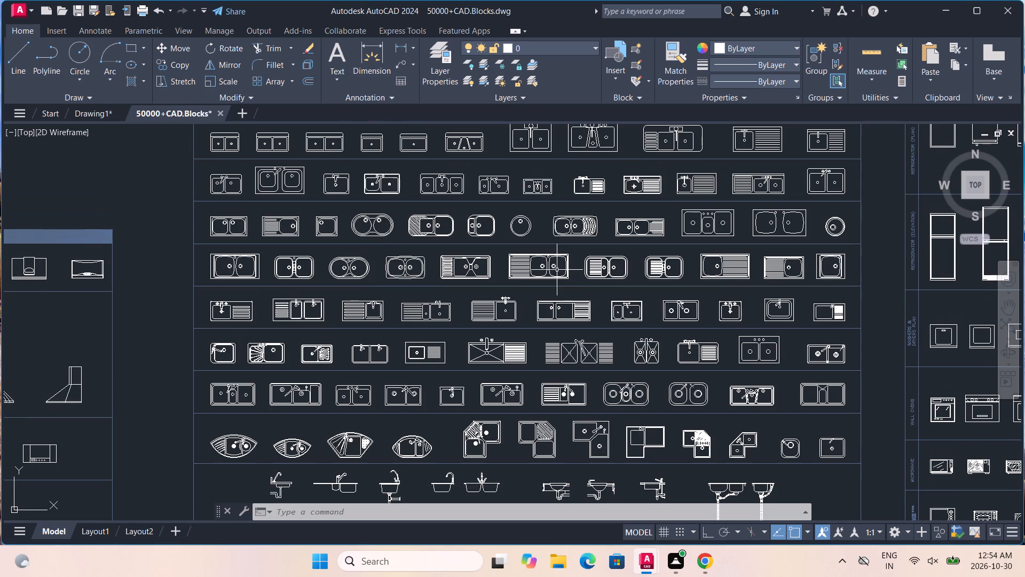
{"action": "middle_click_drag", "start_coordinate": [557, 252], "coordinate": [537, 300]}
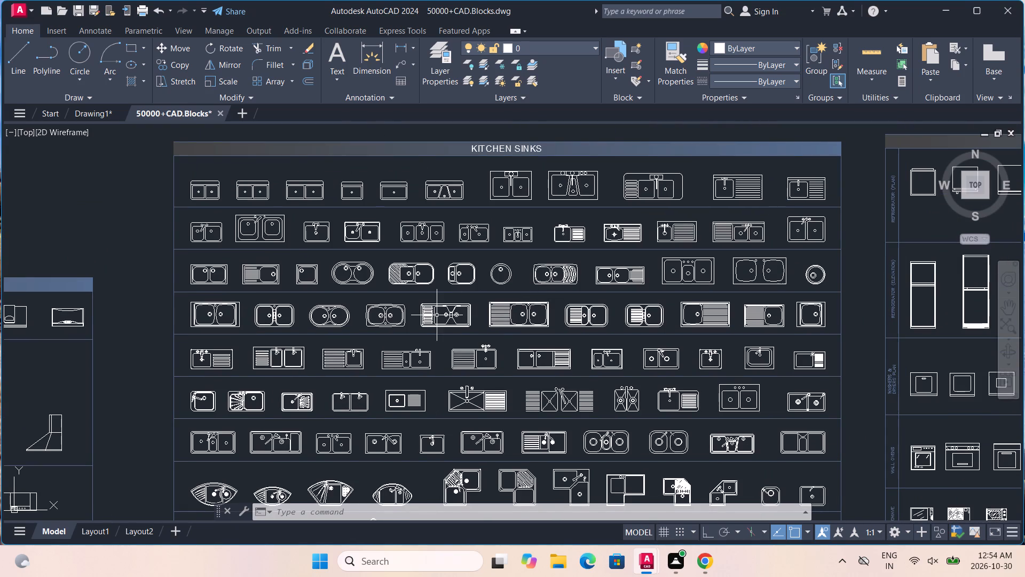
{"action": "left_click", "coordinate": [437, 315]}
{"action": "key", "text": "Escape"}
{"action": "left_click", "coordinate": [758, 321]}
{"action": "right_click", "coordinate": [758, 321]}
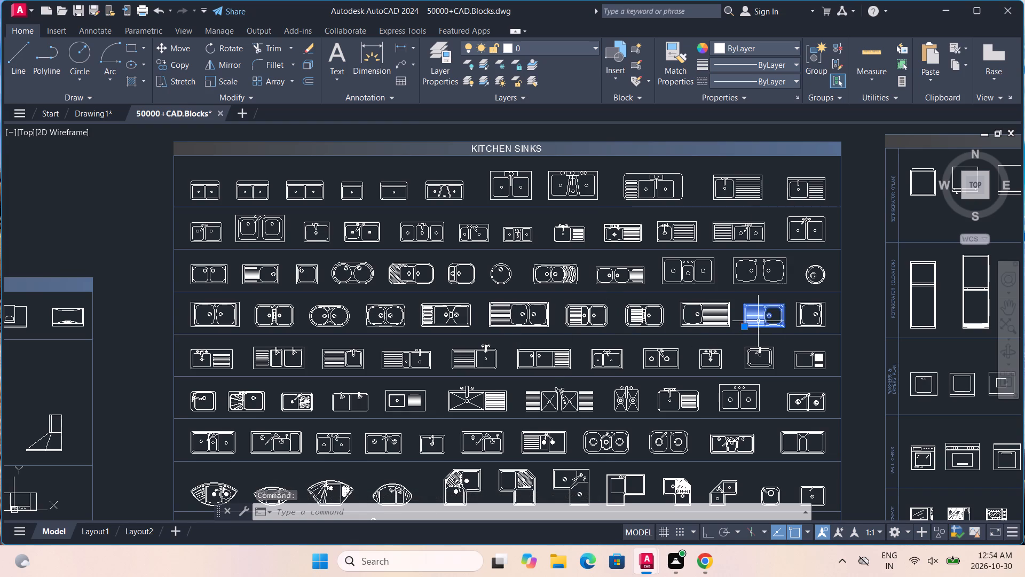
{"action": "left_click", "coordinate": [810, 264]}
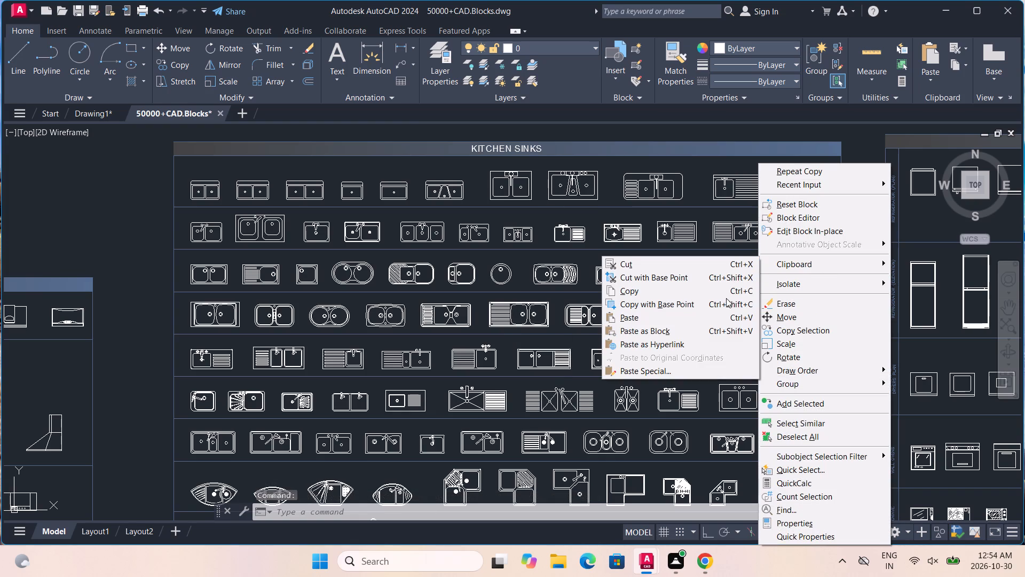
{"action": "left_click", "coordinate": [676, 295]}
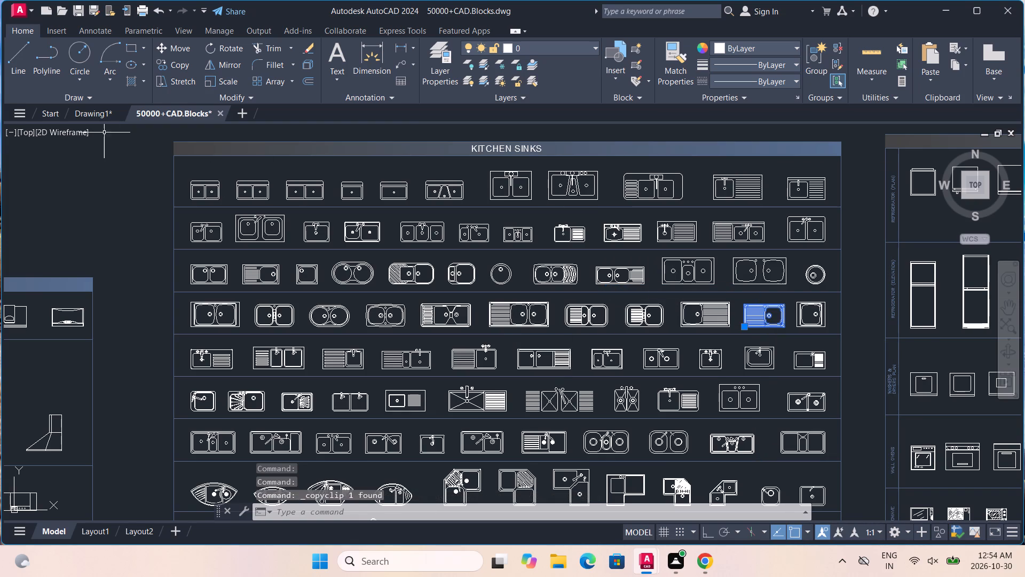
Paste the copied sink into Drawing1, inserting it on the kitchen's lower counter.
{"action": "left_click", "coordinate": [95, 116]}
{"action": "scroll", "coordinate": [448, 299], "scroll_direction": "up", "scroll_amount": 2}
{"action": "right_click", "coordinate": [429, 296]}
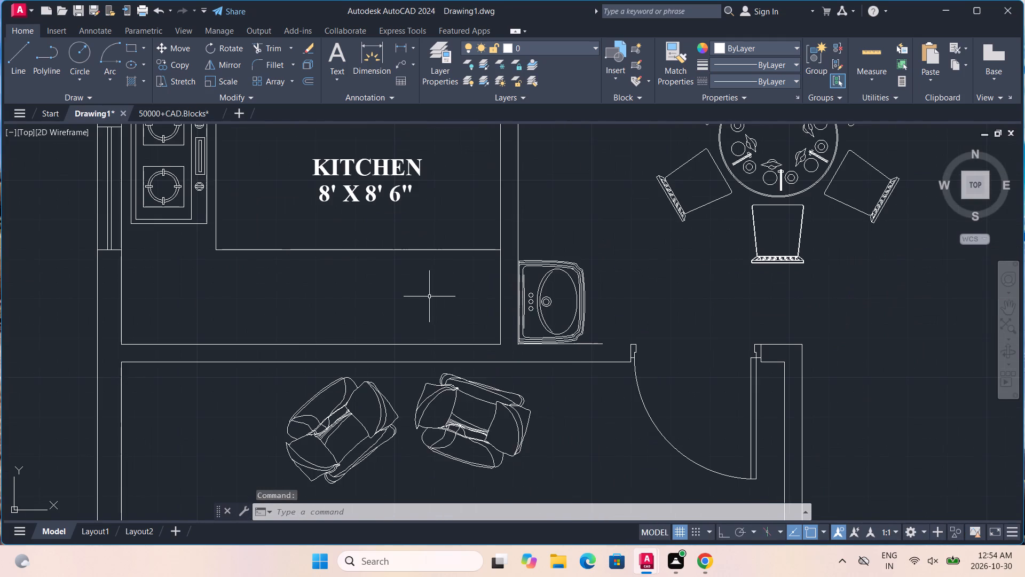
{"action": "left_click", "coordinate": [455, 343]}
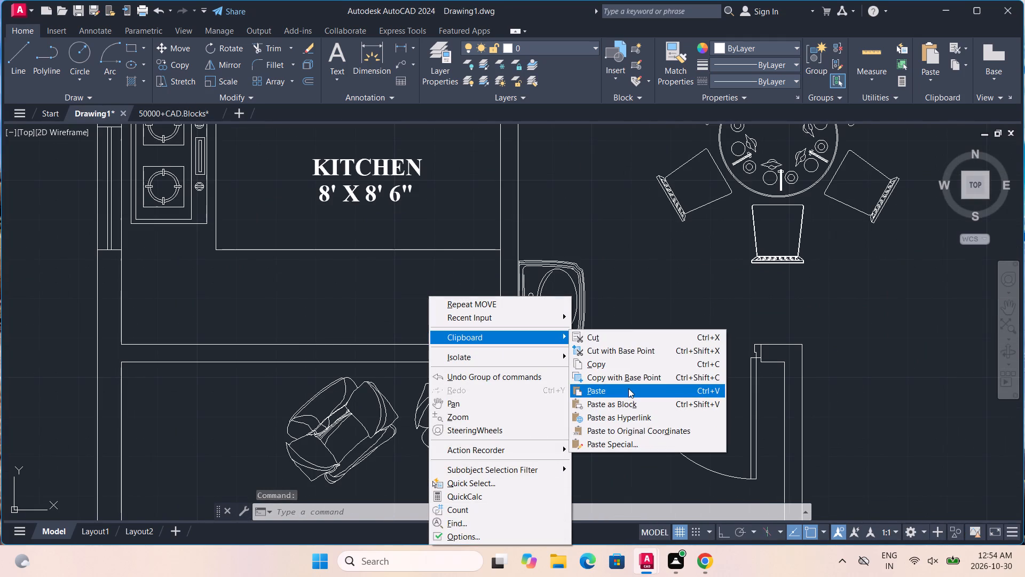
{"action": "left_click", "coordinate": [628, 388]}
{"action": "left_click", "coordinate": [328, 303]}
Scale the oversized sink down from its lower-left corner to a size suited to the counter.
{"action": "left_click", "coordinate": [330, 302]}
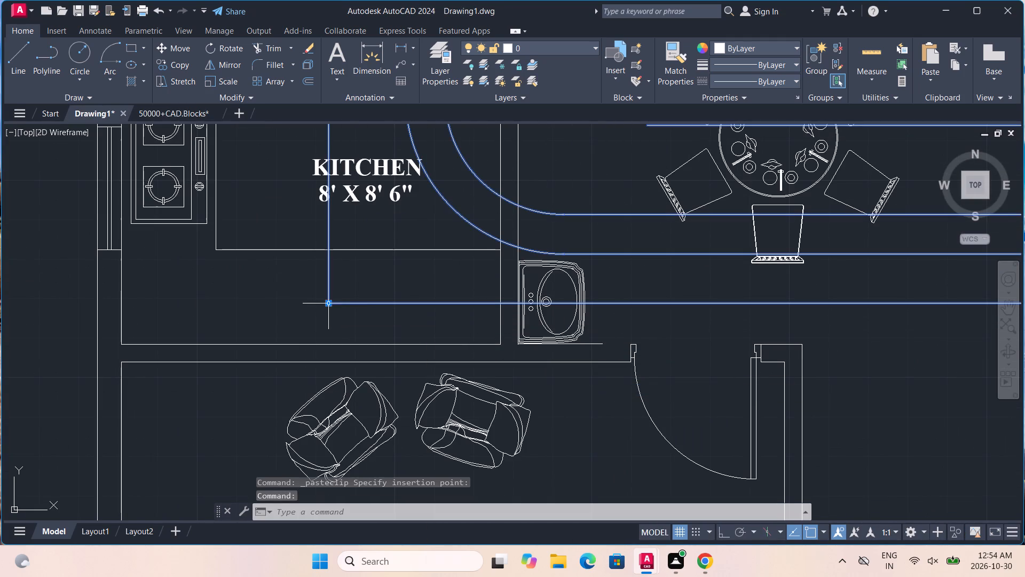
{"action": "type", "text": "SC"}
{"action": "key", "text": "Return"}
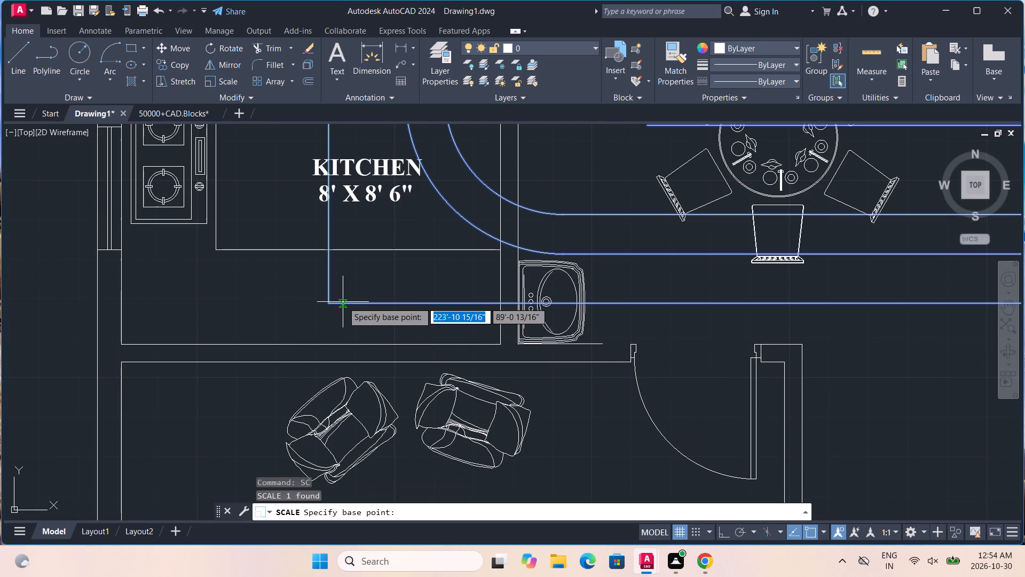
{"action": "left_click", "coordinate": [330, 308]}
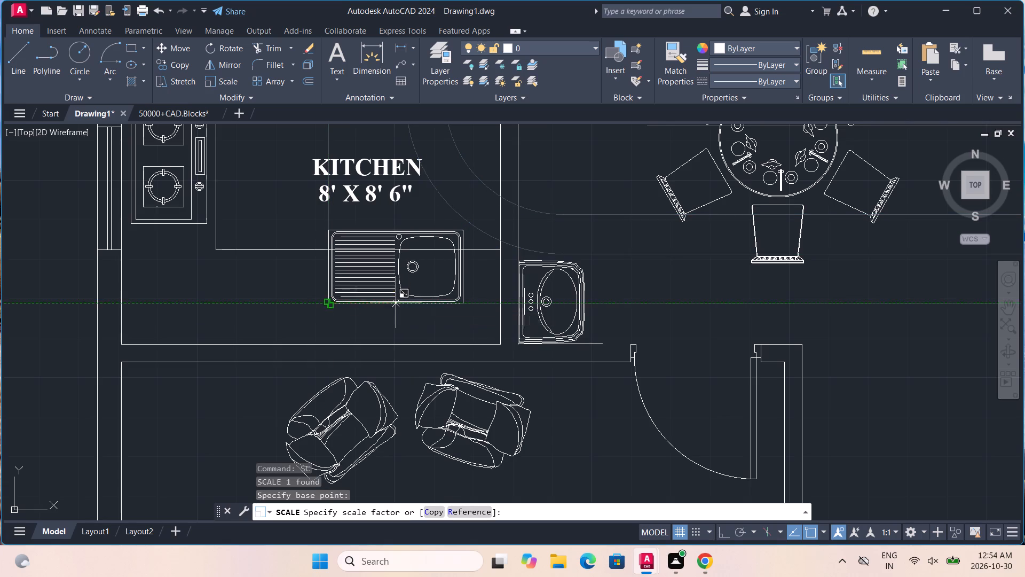
{"action": "left_click", "coordinate": [396, 303]}
Move the drainboard sink by its lower-left corner so it sits within the kitchen's lower counter, near the counter's right end.
{"action": "left_click", "coordinate": [353, 298]}
{"action": "key", "text": "m"}
{"action": "key", "text": "Return"}
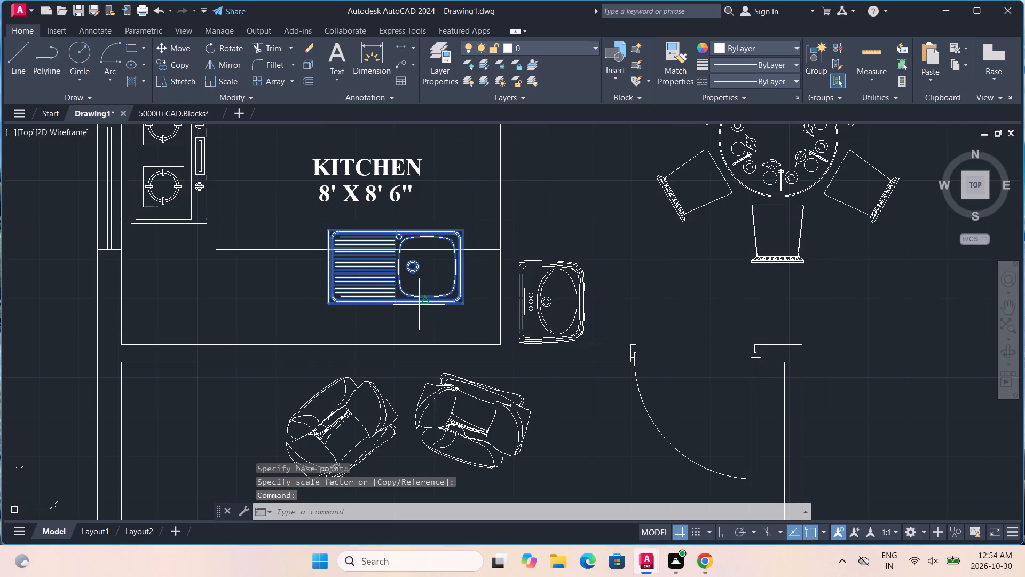
{"action": "left_click", "coordinate": [329, 306]}
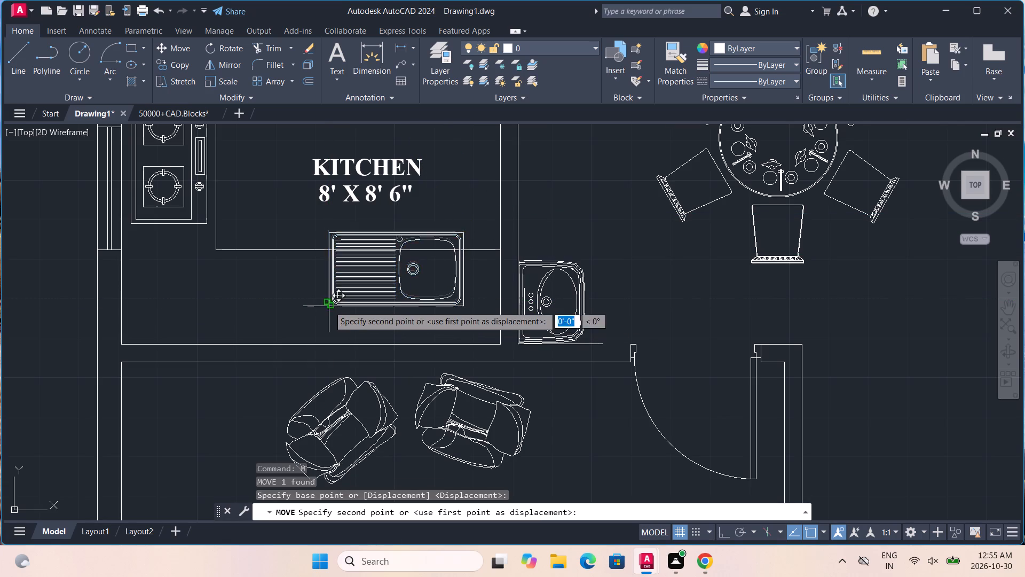
{"action": "left_click", "coordinate": [360, 329]}
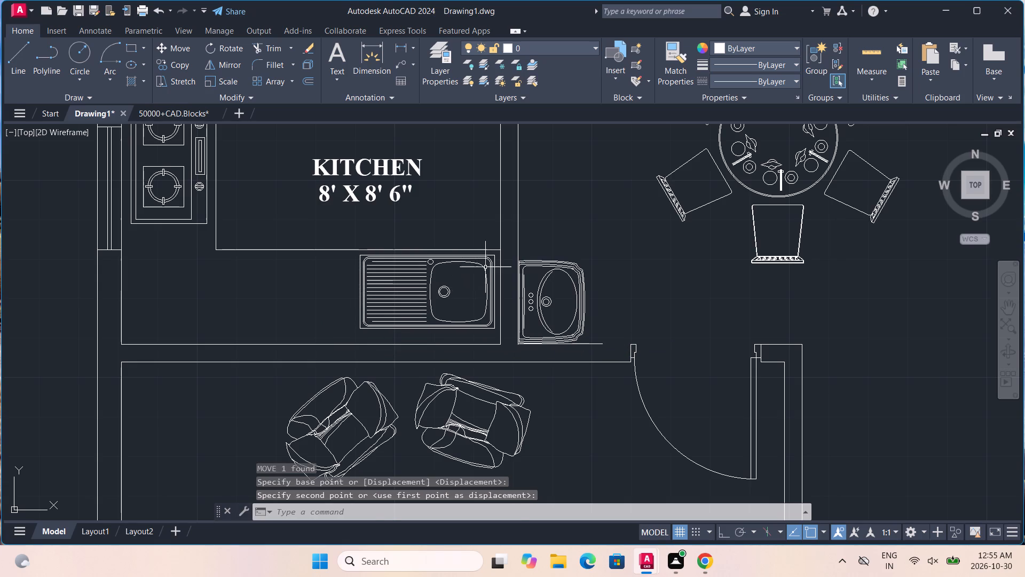
Scale the drainboard sink up from its upper-right corner until it fills the depth of the lower counter.
{"action": "left_click", "coordinate": [486, 265]}
{"action": "key", "text": "s"}
{"action": "key", "text": "c"}
{"action": "key", "text": "Return"}
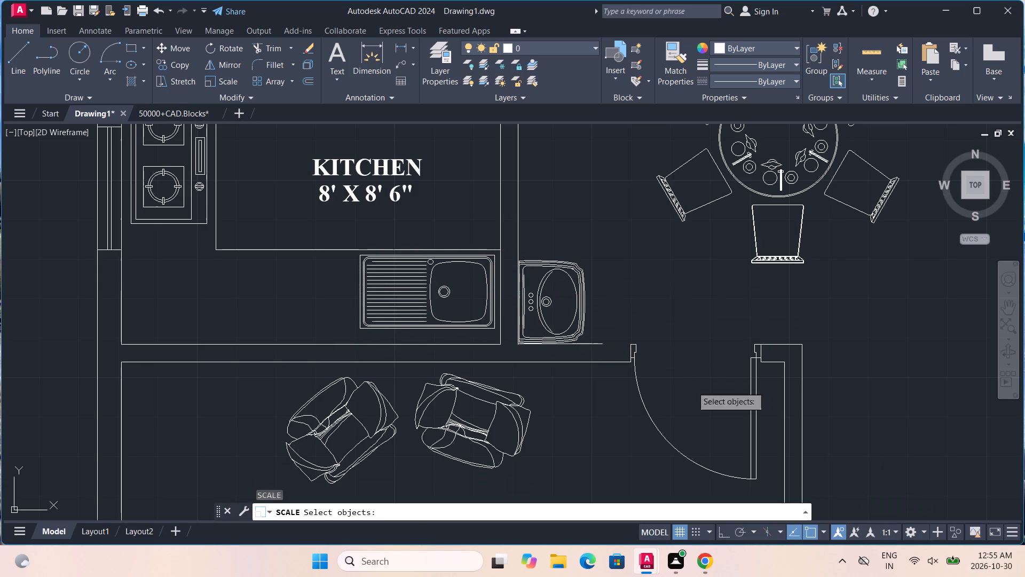
{"action": "left_click", "coordinate": [435, 263]}
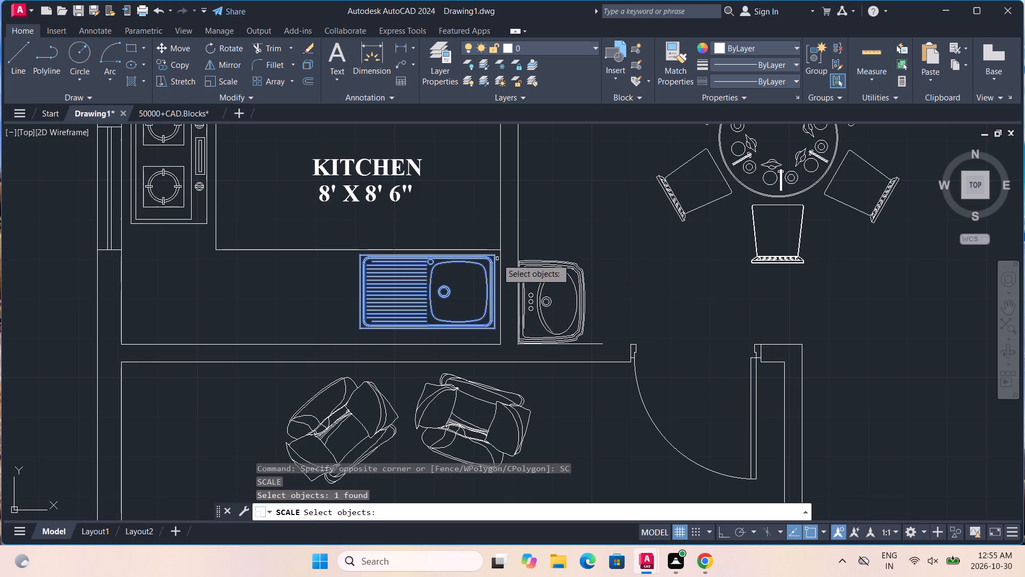
{"action": "key", "text": "Return"}
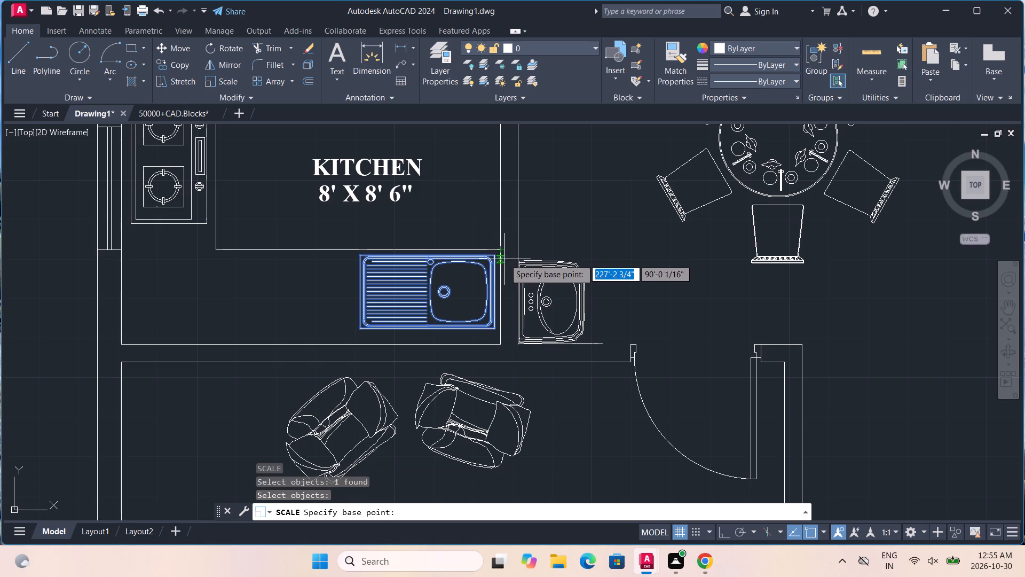
{"action": "left_click", "coordinate": [495, 256]}
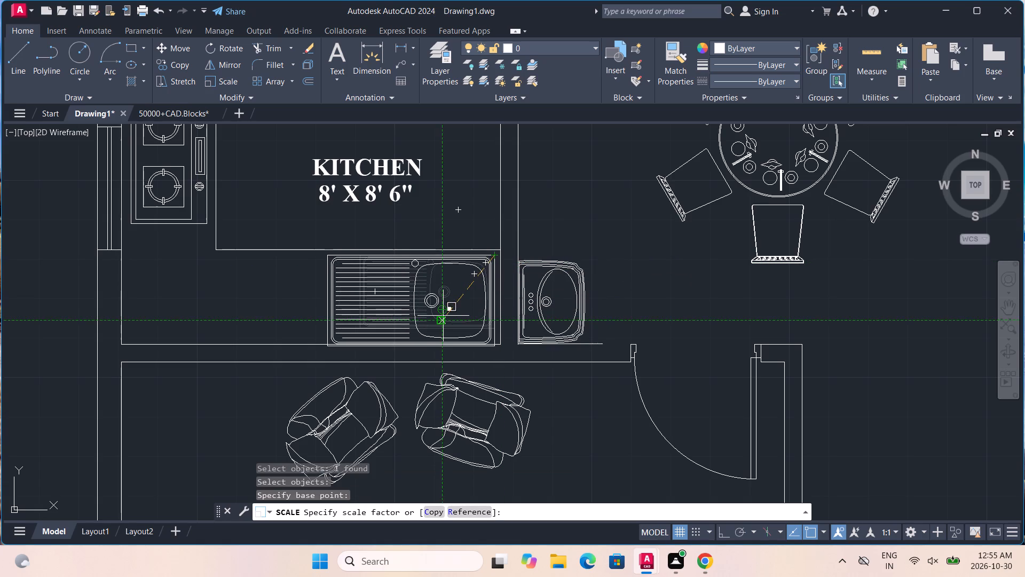
{"action": "left_click", "coordinate": [444, 314]}
Examine the whole furnished floor plan alongside the hand-drawn reference sketch.
{"action": "scroll", "coordinate": [444, 314], "scroll_direction": "down", "scroll_amount": 2}
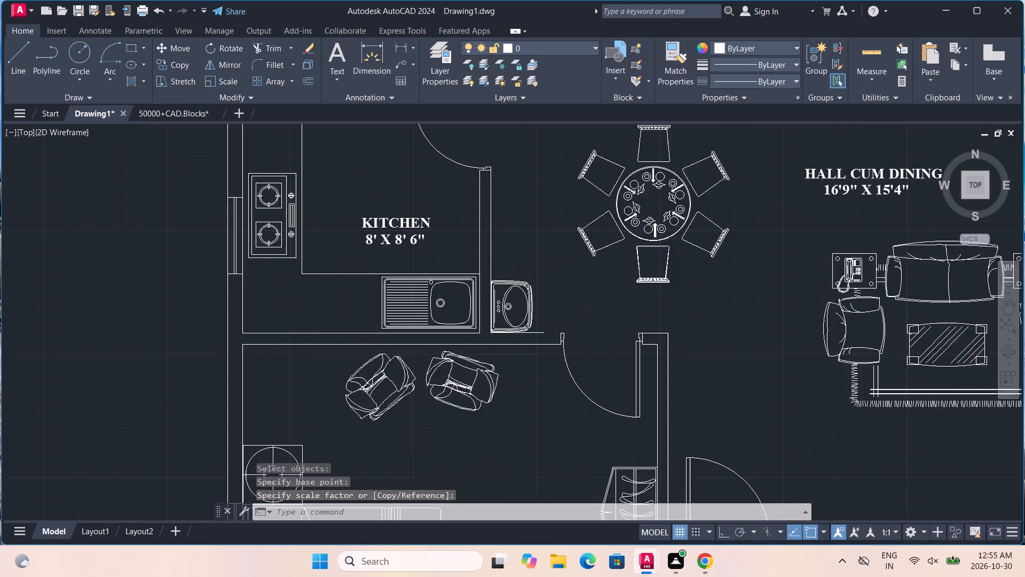
{"action": "scroll", "coordinate": [444, 314], "scroll_direction": "down", "scroll_amount": 2}
{"action": "middle_click_drag", "start_coordinate": [714, 332], "coordinate": [659, 278]}
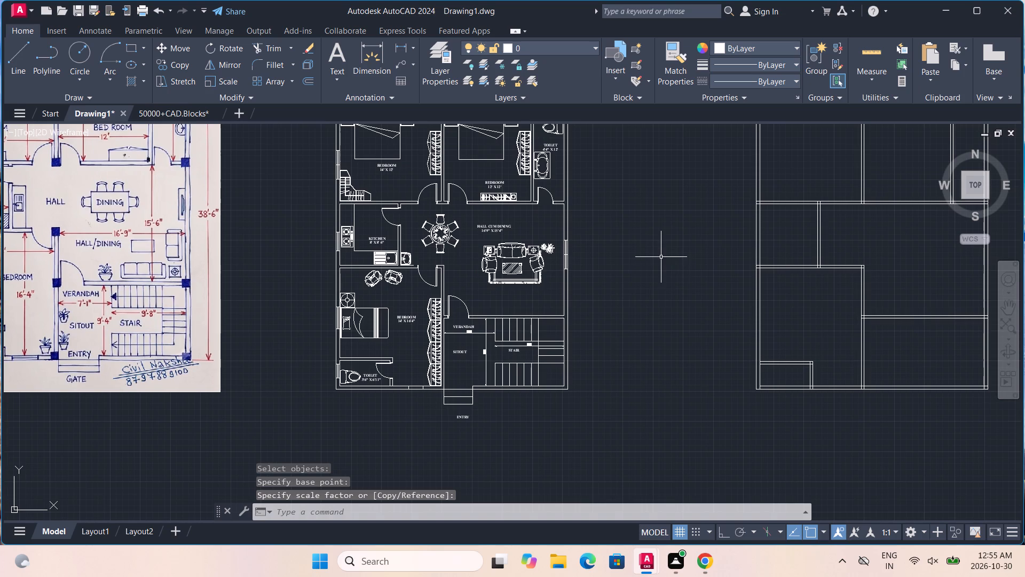
{"action": "scroll", "coordinate": [660, 283], "scroll_direction": "down", "scroll_amount": 1}
{"action": "middle_click_drag", "start_coordinate": [661, 254], "coordinate": [673, 332]}
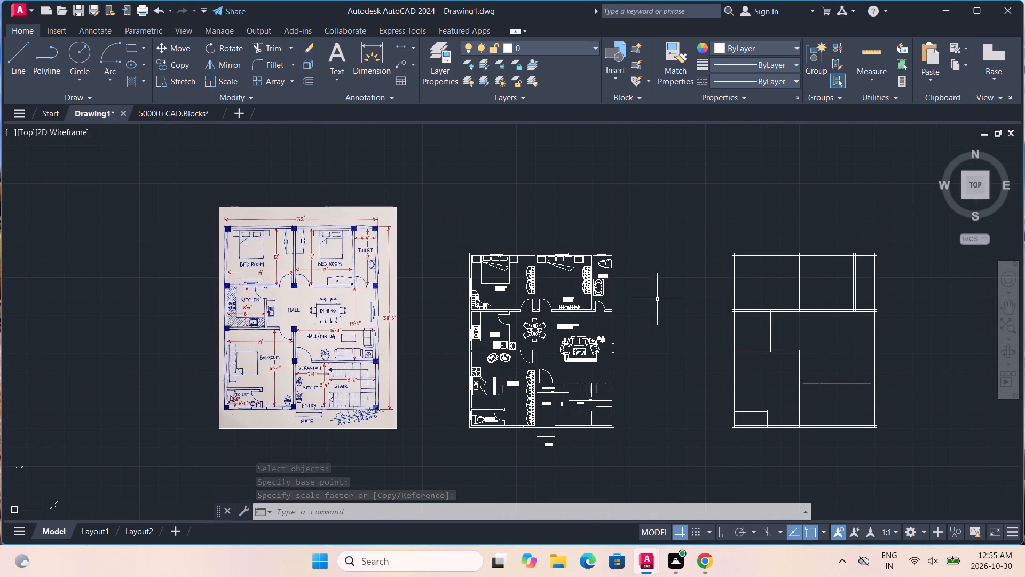
{"action": "scroll", "coordinate": [645, 287], "scroll_direction": "up", "scroll_amount": 4}
{"action": "scroll", "coordinate": [520, 299], "scroll_direction": "up", "scroll_amount": 2}
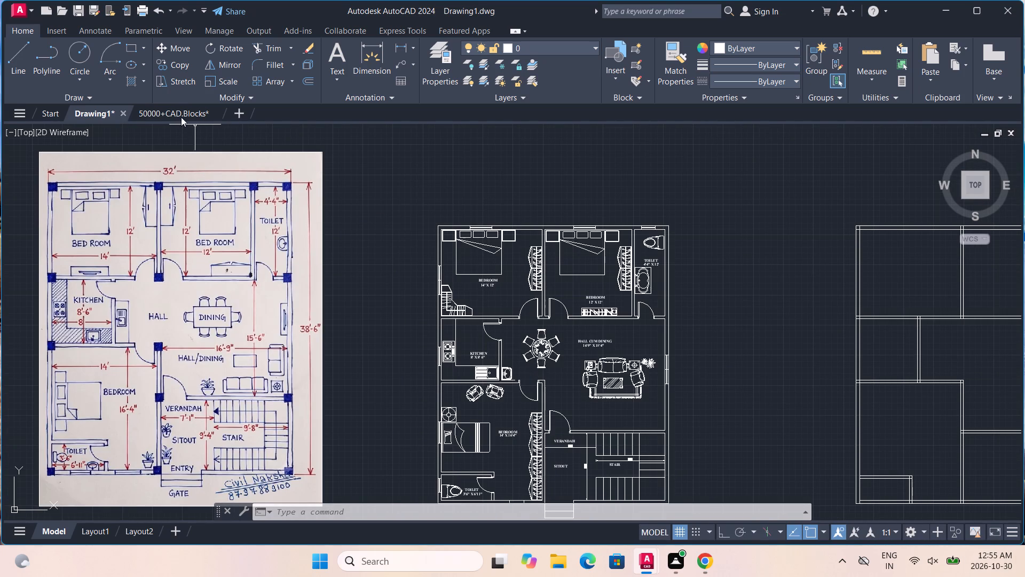
Close the 50000+CAD.Blocks drawing without saving its changes.
{"action": "left_click", "coordinate": [216, 111]}
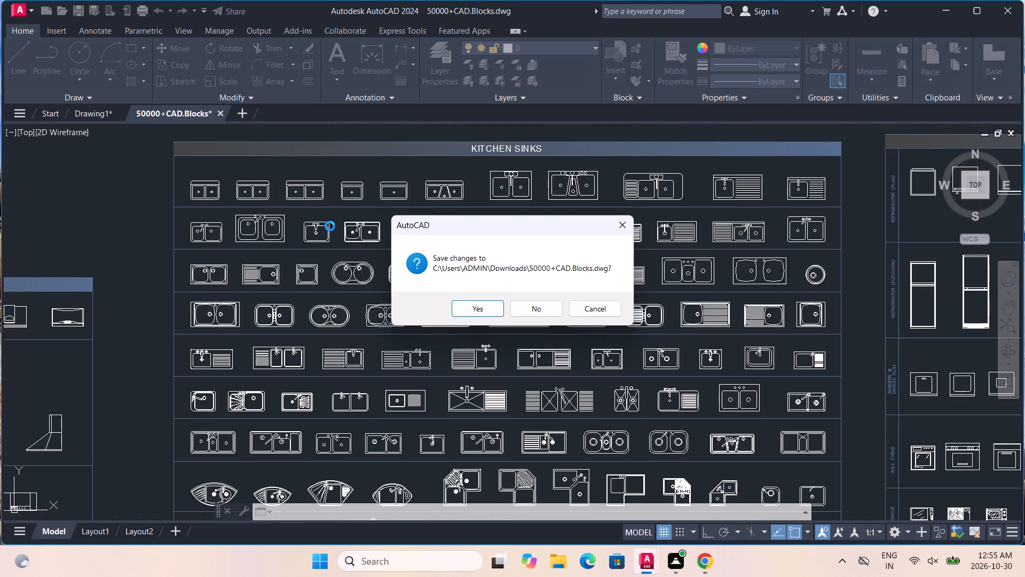
{"action": "left_click", "coordinate": [518, 305]}
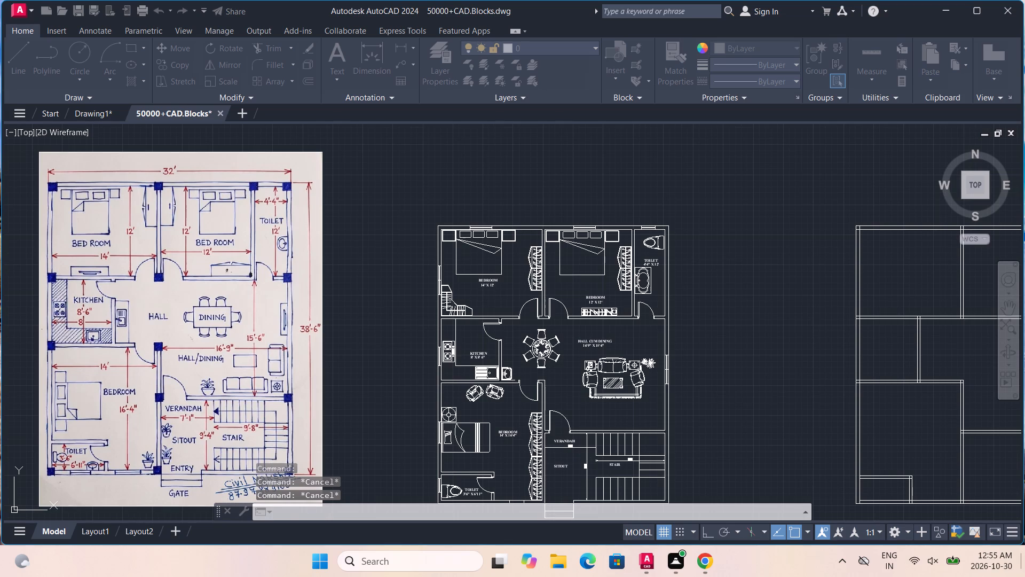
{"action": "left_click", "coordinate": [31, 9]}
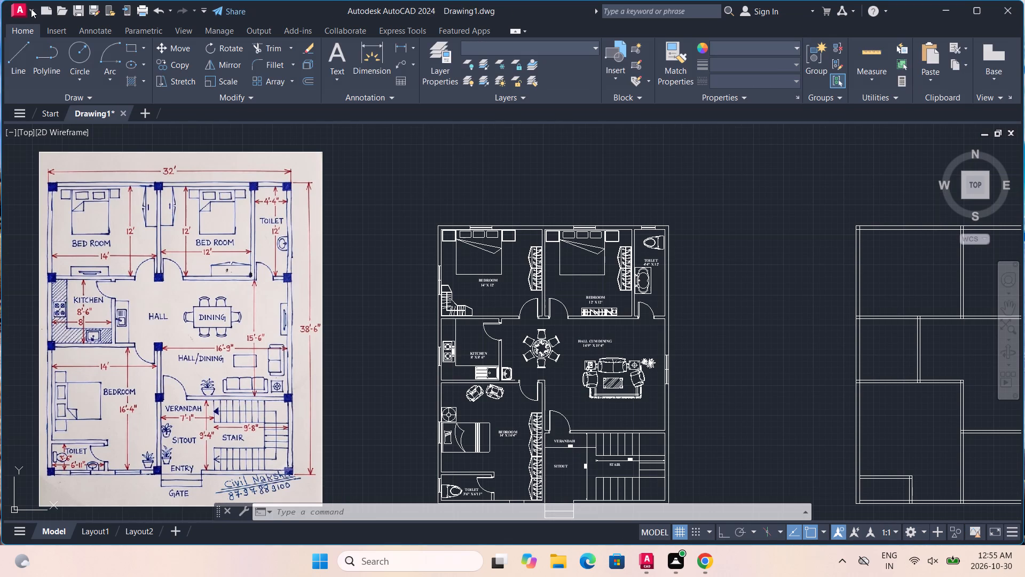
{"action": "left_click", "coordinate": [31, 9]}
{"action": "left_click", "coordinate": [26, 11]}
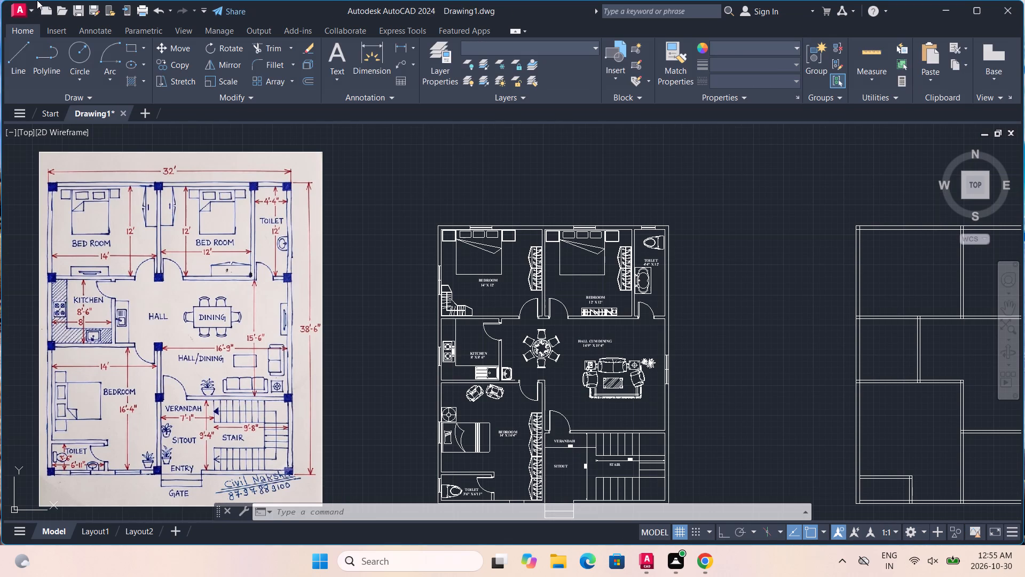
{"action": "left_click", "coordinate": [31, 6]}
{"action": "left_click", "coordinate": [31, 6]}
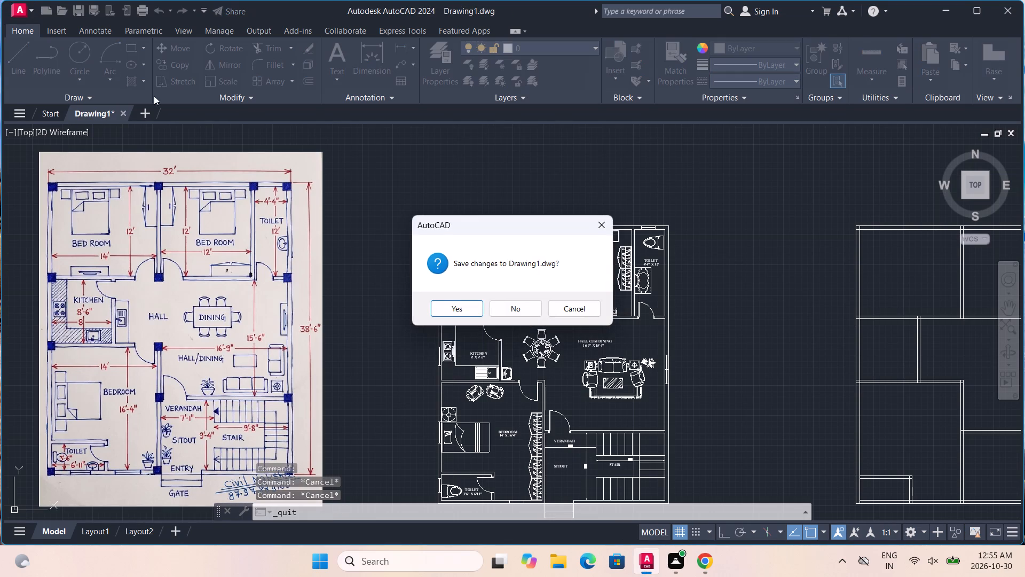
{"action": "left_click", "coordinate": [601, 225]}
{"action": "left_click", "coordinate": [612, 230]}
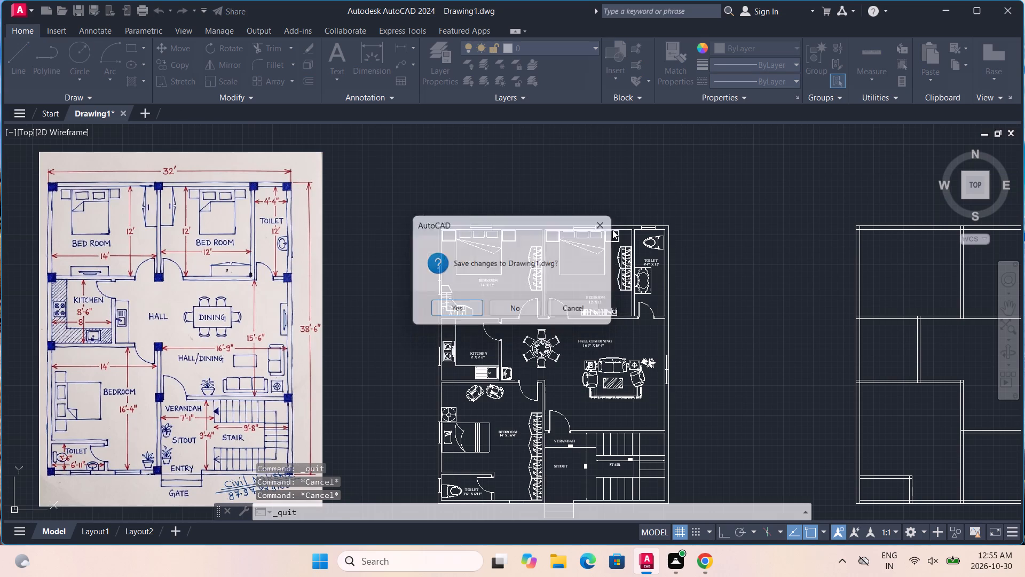
Save Drawing1 under the new name PROJECT 7 in the PROJECT folder.
{"action": "left_click", "coordinate": [28, 11]}
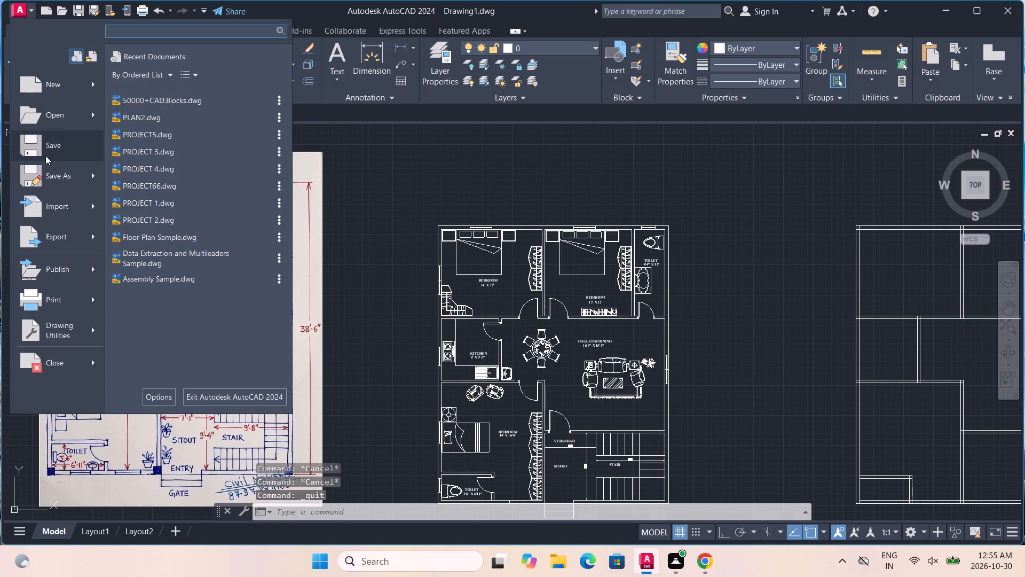
{"action": "left_click", "coordinate": [43, 176]}
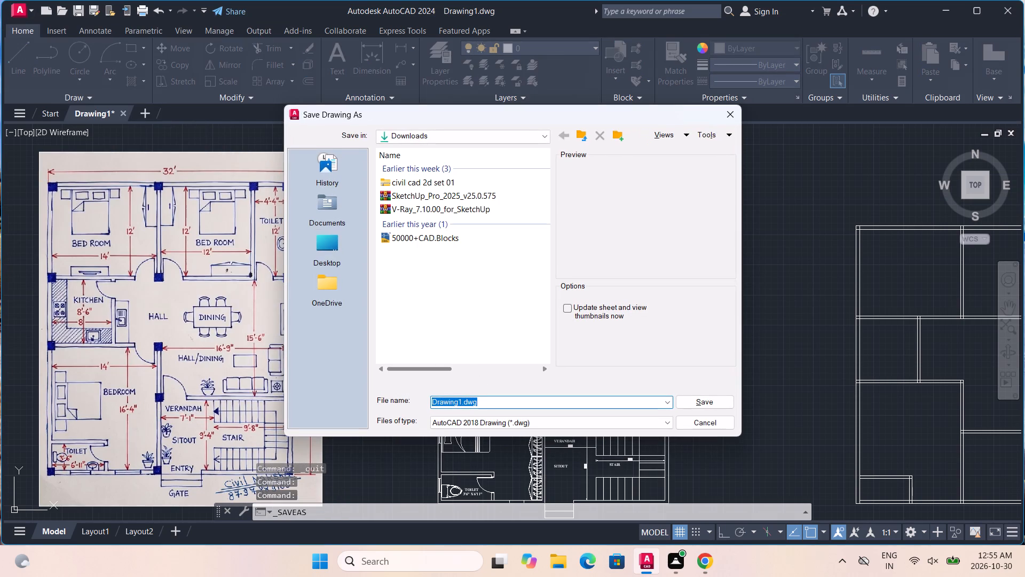
{"action": "left_click", "coordinate": [481, 405]}
{"action": "key", "text": "BackSpace"}
{"action": "key", "text": "BackSpace"}
{"action": "key", "text": "BackSpace"}
{"action": "key", "text": "BackSpace"}
{"action": "key", "text": "BackSpace"}
{"action": "key", "text": "BackSpace"}
{"action": "key", "text": "BackSpace"}
{"action": "key", "text": "BackSpace"}
{"action": "key", "text": "BackSpace"}
{"action": "key", "text": "BackSpace"}
{"action": "key", "text": "BackSpace"}
{"action": "key", "text": "BackSpace"}
{"action": "key", "text": "BackSpace"}
{"action": "key", "text": "BackSpace"}
{"action": "key", "text": "BackSpace"}
{"action": "key", "text": "BackSpace"}
{"action": "key", "text": "BackSpace"}
{"action": "key", "text": "BackSpace"}
{"action": "key", "text": "BackSpace"}
{"action": "key", "text": "BackSpace"}
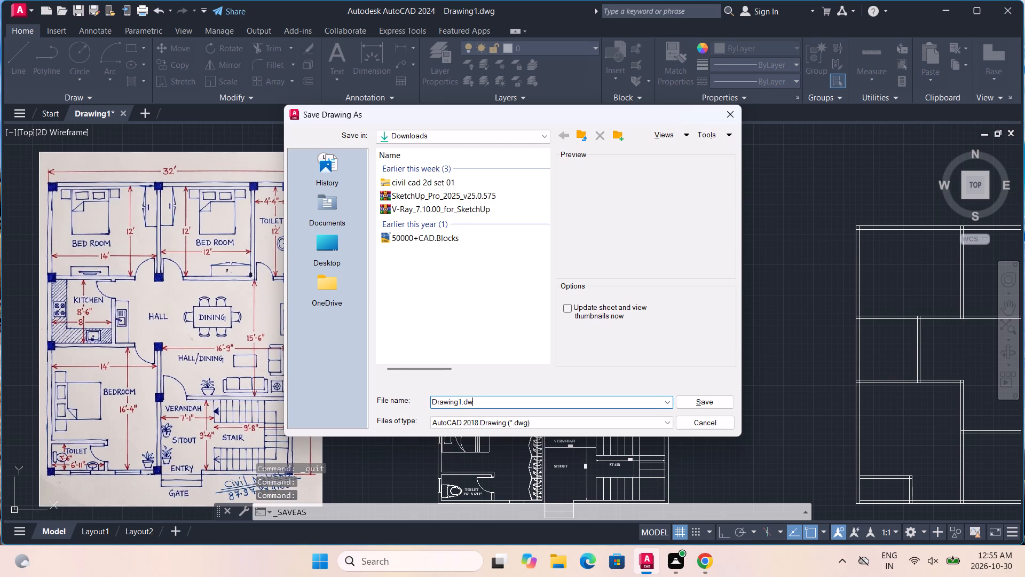
{"action": "left_click", "coordinate": [547, 137]}
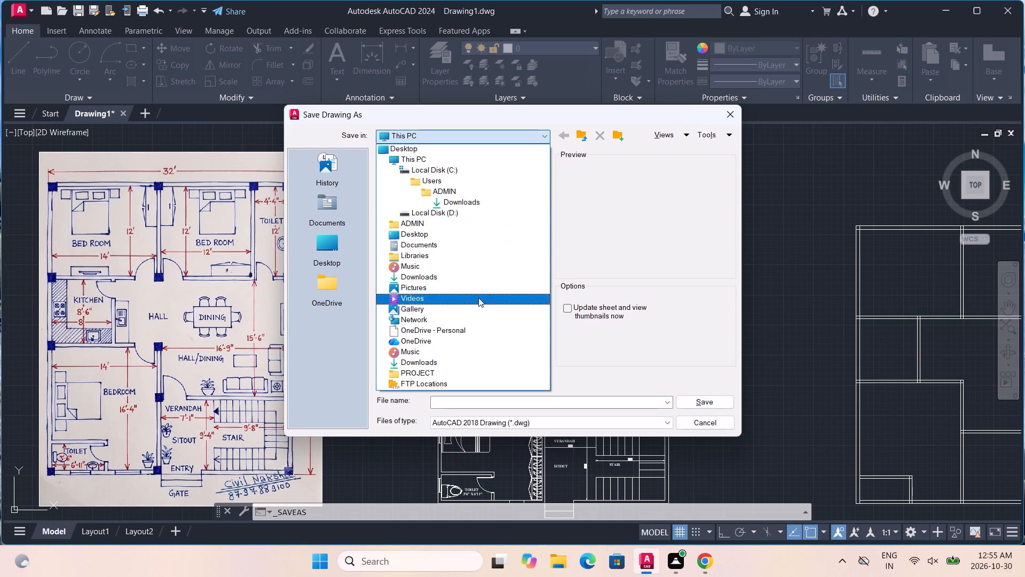
{"action": "left_click", "coordinate": [462, 375]}
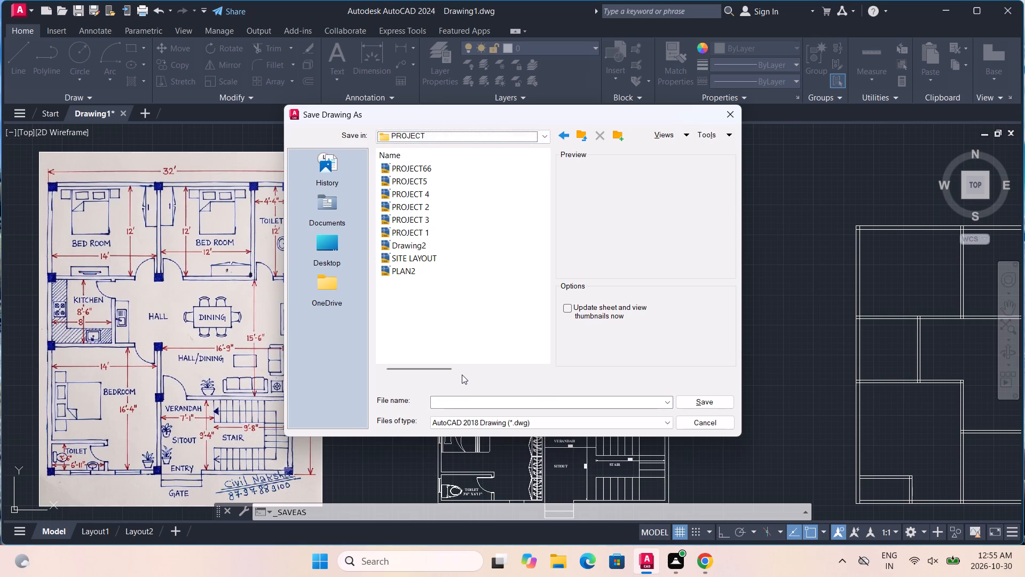
{"action": "type", "text": "PROJECT 7"}
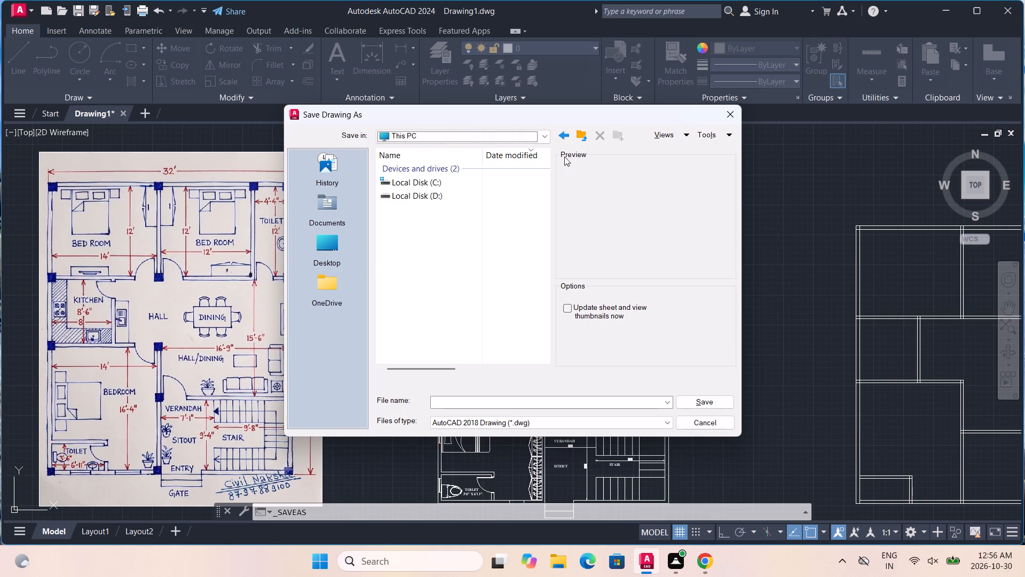
{"action": "left_click", "coordinate": [542, 130]}
{"action": "left_click", "coordinate": [469, 339]}
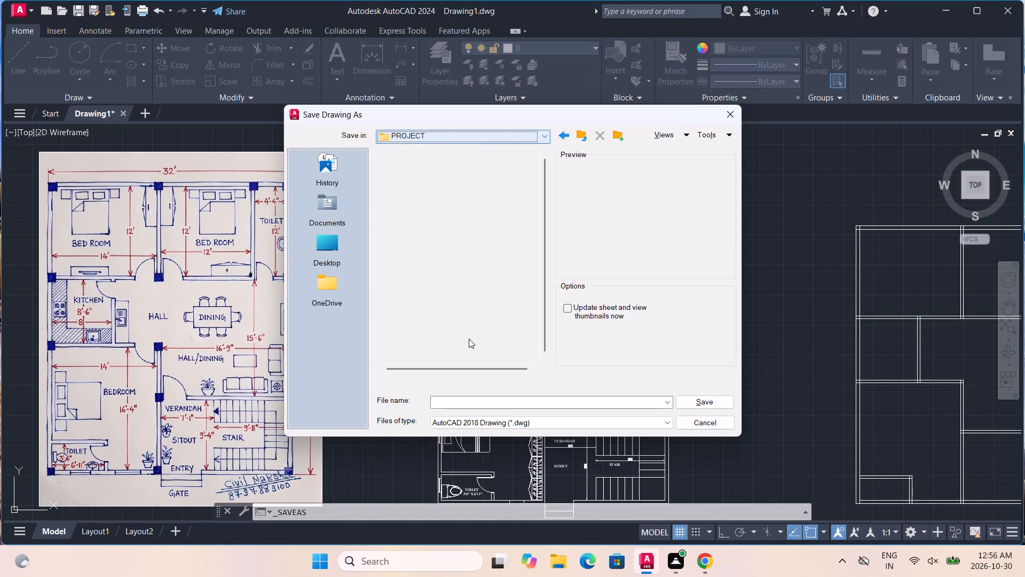
{"action": "left_click", "coordinate": [465, 405]}
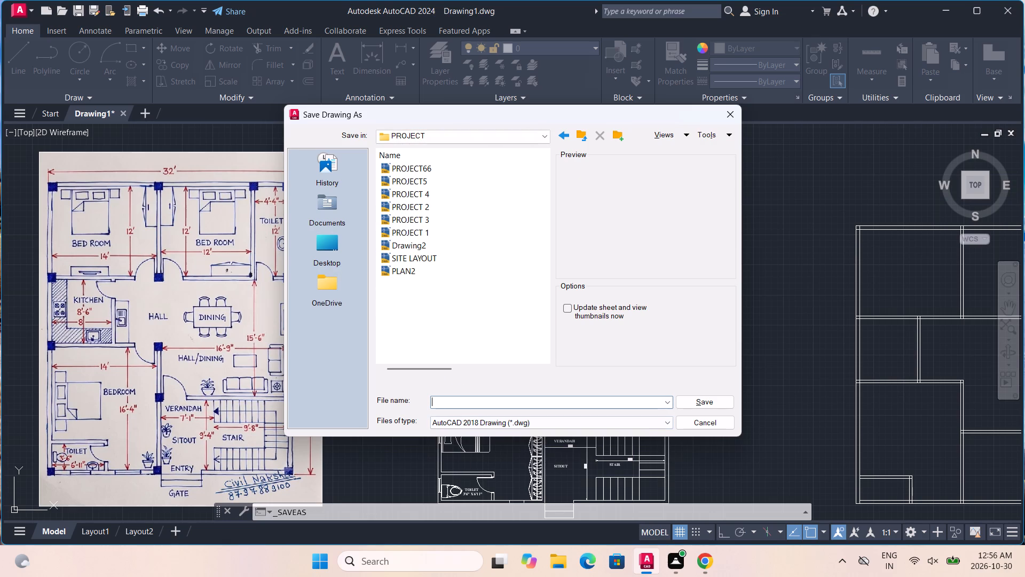
{"action": "type", "text": "PROJECT 7"}
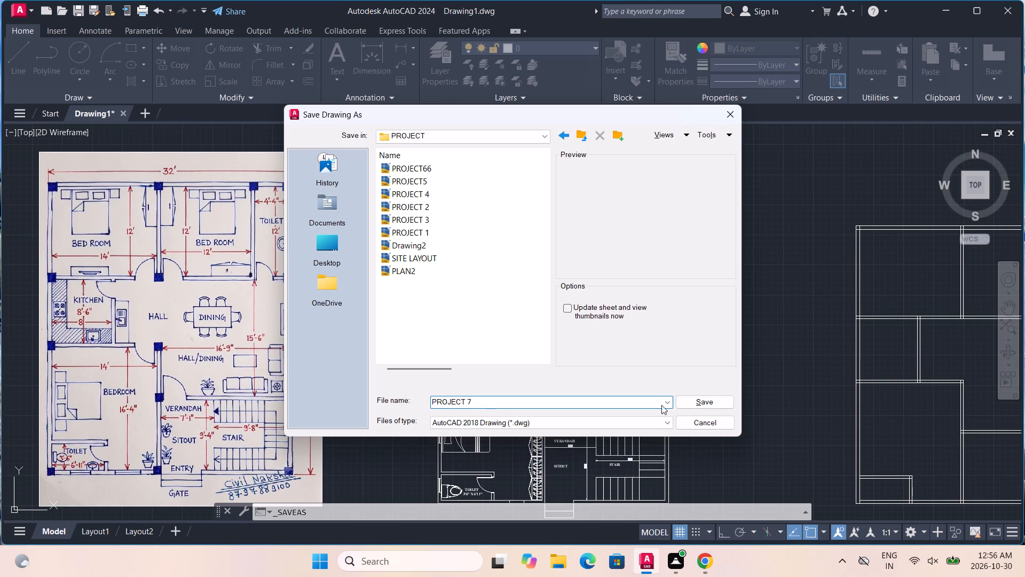
{"action": "left_click", "coordinate": [685, 401]}
Add a horizontal linear dimension for the furnished plan's overall width between its outer top corners, placed just above the top wall.
{"action": "scroll", "coordinate": [684, 402], "scroll_direction": "down", "scroll_amount": 1}
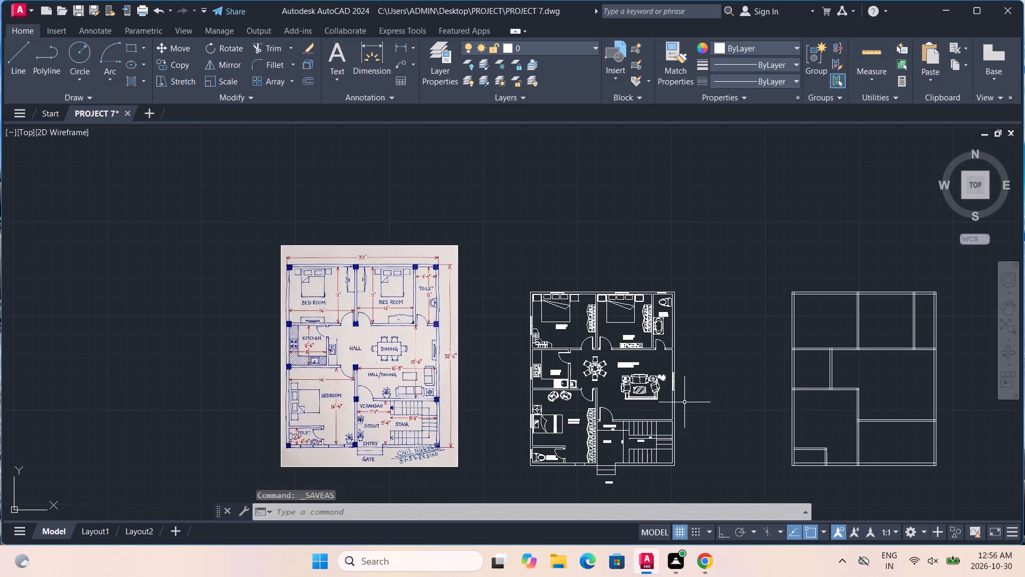
{"action": "left_click", "coordinate": [393, 44]}
{"action": "scroll", "coordinate": [490, 229], "scroll_direction": "up", "scroll_amount": 3}
{"action": "middle_click_drag", "start_coordinate": [568, 322], "coordinate": [329, 163]}
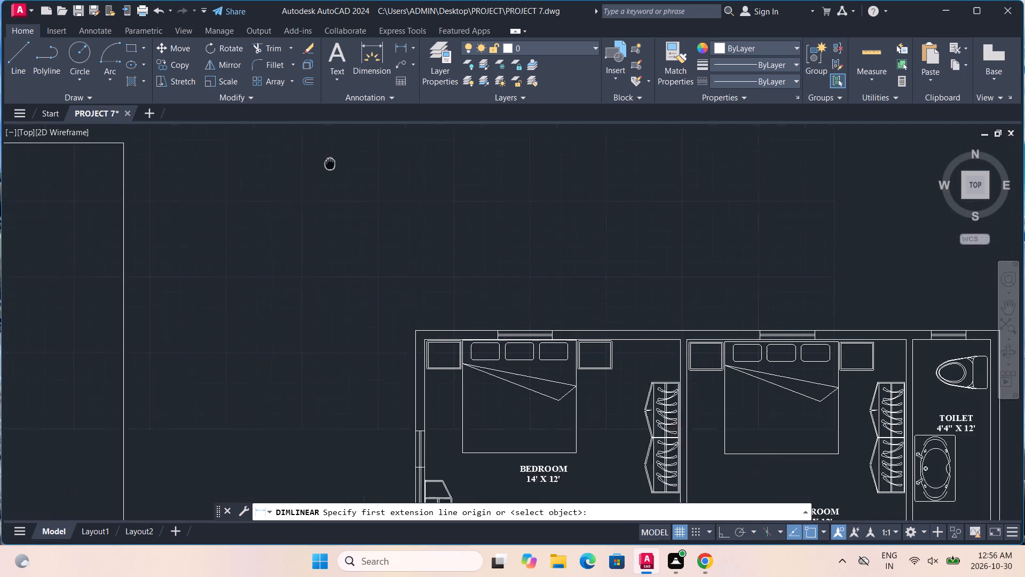
{"action": "middle_click_drag", "start_coordinate": [329, 163], "coordinate": [330, 163]}
{"action": "left_click", "coordinate": [400, 327]}
{"action": "scroll", "coordinate": [400, 327], "scroll_direction": "down", "scroll_amount": 3}
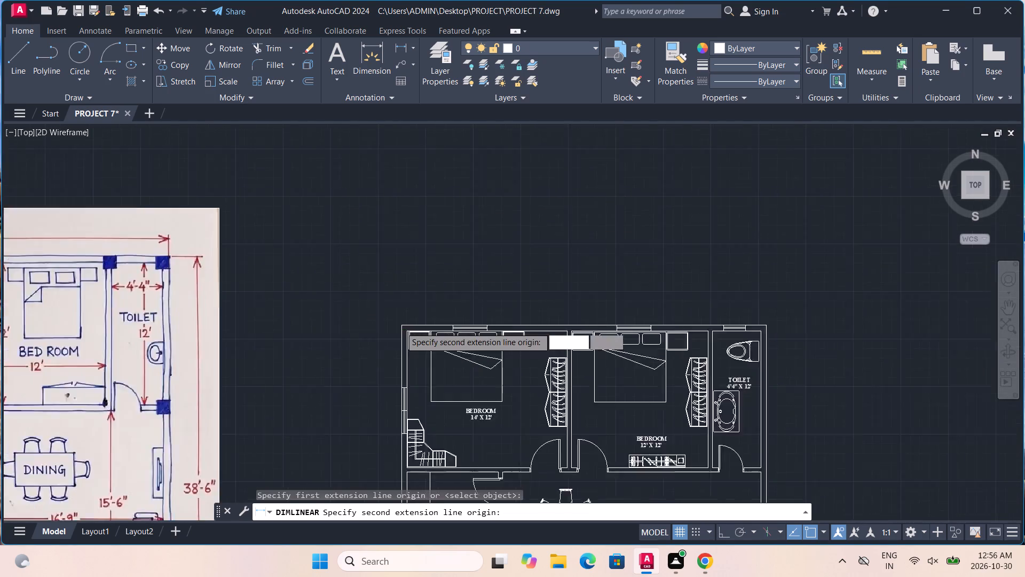
{"action": "scroll", "coordinate": [589, 316], "scroll_direction": "up", "scroll_amount": 5}
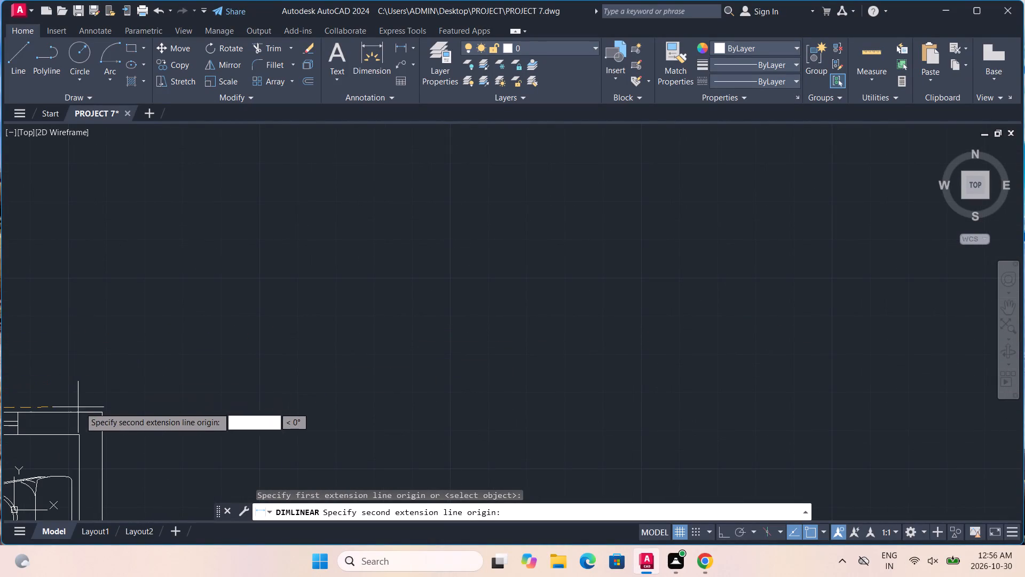
{"action": "left_click", "coordinate": [101, 411]}
{"action": "middle_click_drag", "start_coordinate": [93, 368], "coordinate": [799, 316]}
{"action": "scroll", "coordinate": [800, 315], "scroll_direction": "down", "scroll_amount": 1}
{"action": "left_click", "coordinate": [793, 306]}
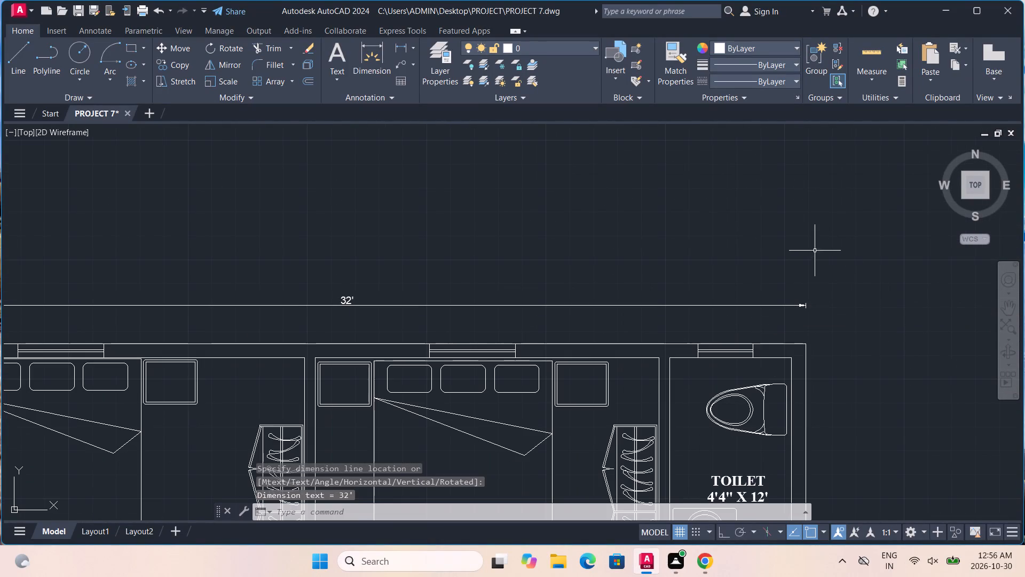
Add a vertical linear dimension for the furnished plan's overall height between its outer right corners, placed just outside the right wall.
{"action": "left_click", "coordinate": [405, 46]}
{"action": "scroll", "coordinate": [577, 368], "scroll_direction": "down", "scroll_amount": 1}
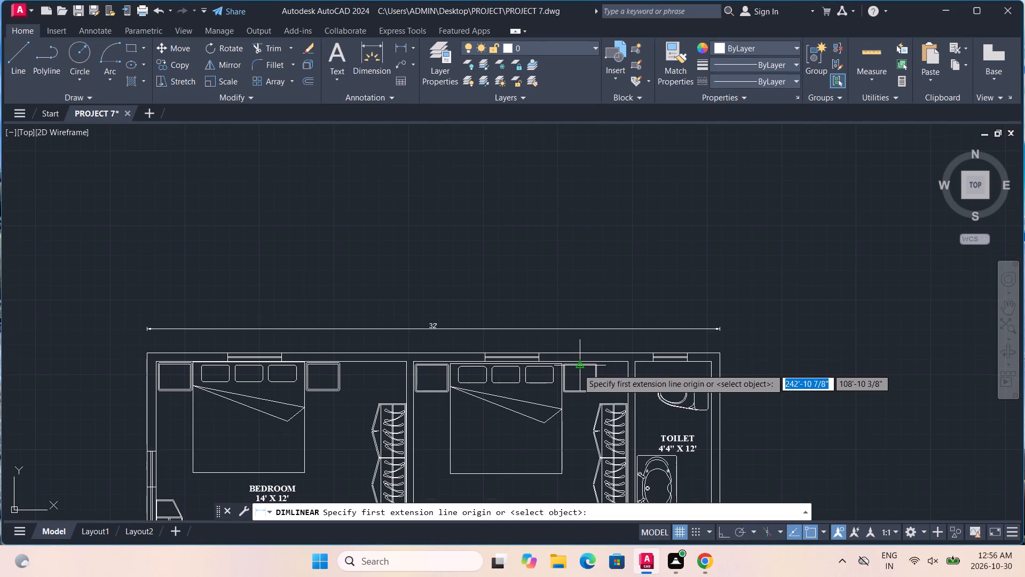
{"action": "middle_click_drag", "start_coordinate": [661, 412], "coordinate": [565, 217]}
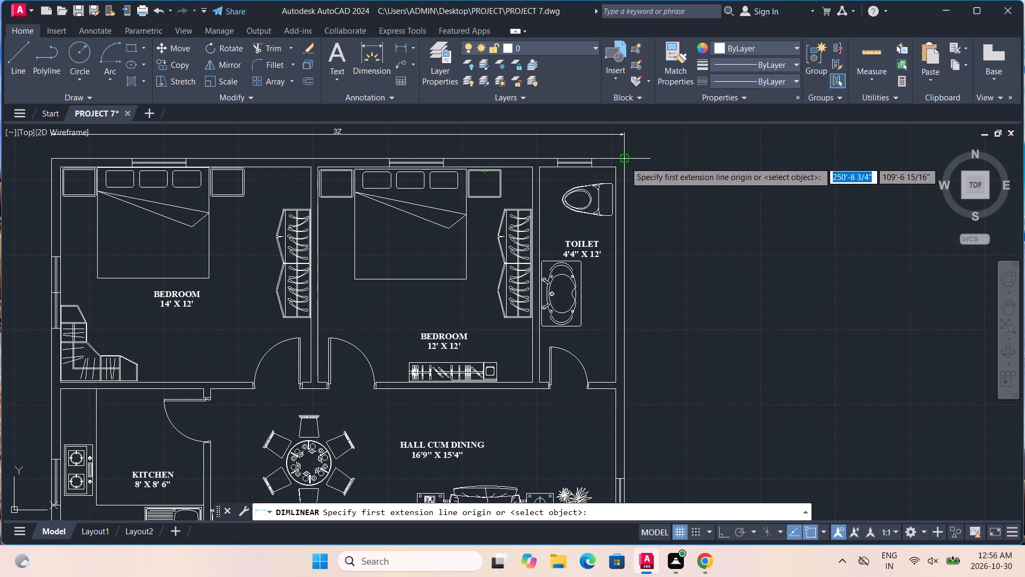
{"action": "left_click", "coordinate": [625, 162]}
{"action": "scroll", "coordinate": [677, 364], "scroll_direction": "down", "scroll_amount": 2}
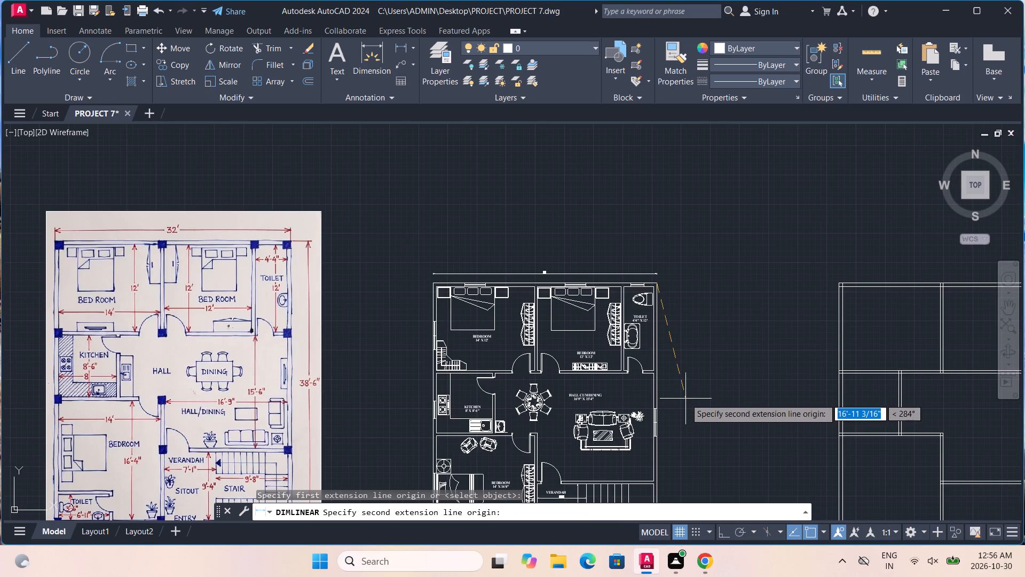
{"action": "middle_click_drag", "start_coordinate": [685, 399], "coordinate": [703, 188]}
{"action": "scroll", "coordinate": [704, 184], "scroll_direction": "down", "scroll_amount": 1}
{"action": "scroll", "coordinate": [685, 282], "scroll_direction": "up", "scroll_amount": 4}
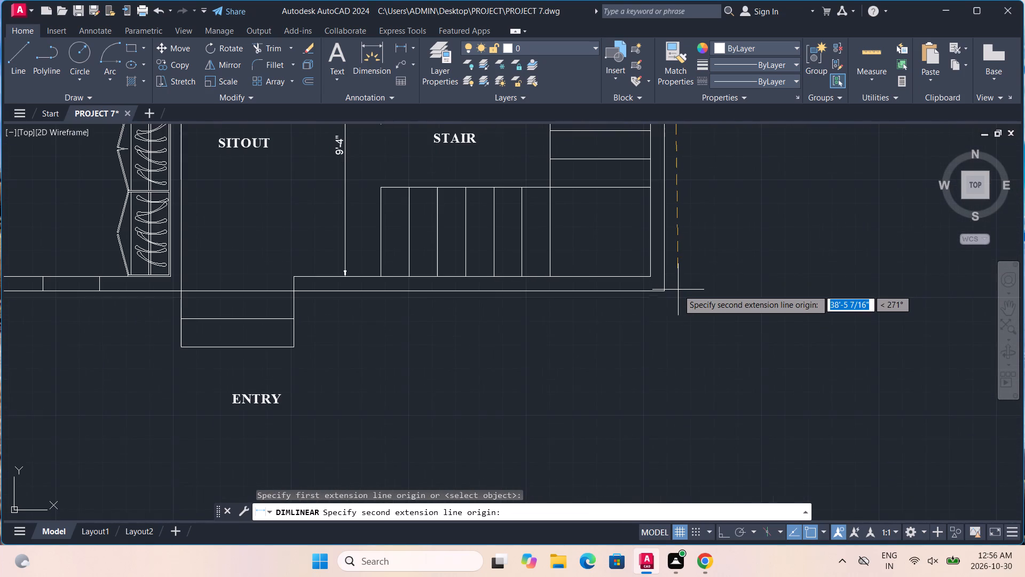
{"action": "left_click", "coordinate": [663, 293]}
{"action": "middle_click_drag", "start_coordinate": [691, 291], "coordinate": [673, 441]}
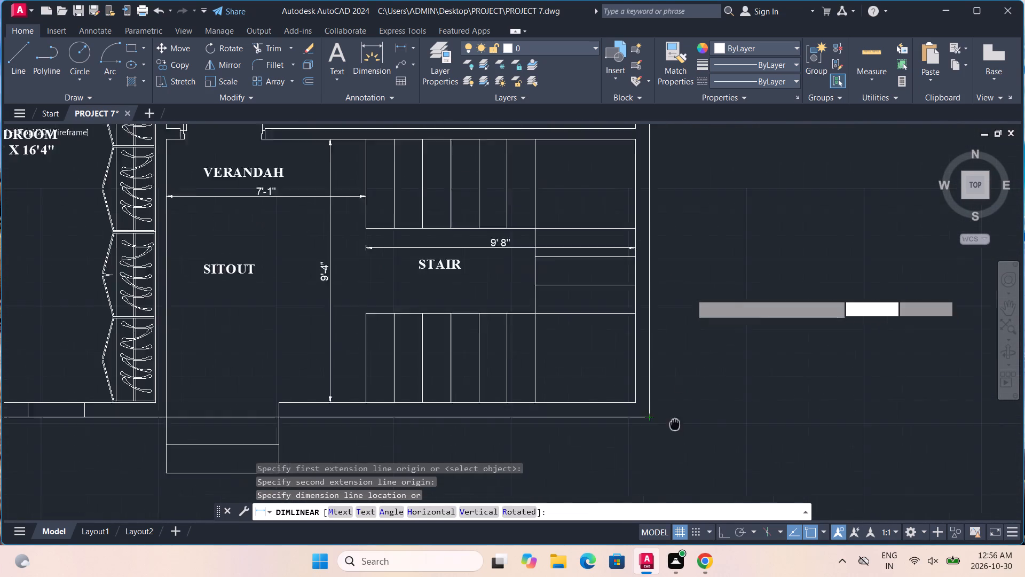
{"action": "middle_click_drag", "start_coordinate": [673, 441], "coordinate": [673, 446]}
{"action": "left_click", "coordinate": [677, 443]}
{"action": "scroll", "coordinate": [677, 443], "scroll_direction": "down", "scroll_amount": 2}
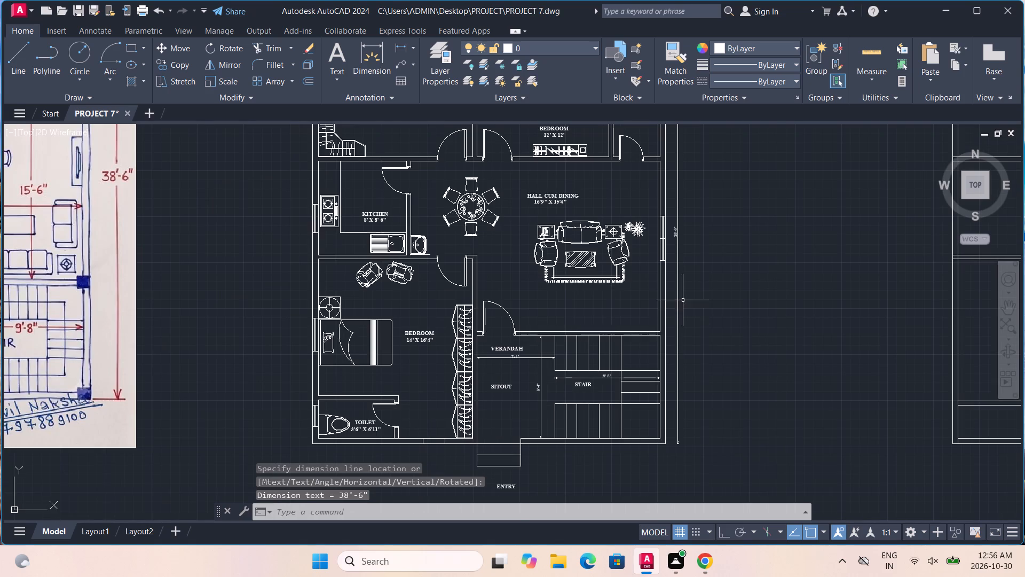
{"action": "scroll", "coordinate": [689, 261], "scroll_direction": "up", "scroll_amount": 2}
{"action": "key", "text": "Escape"}
{"action": "key", "text": "Escape"}
Create a new blank drawing alongside PROJECT 7.
{"action": "scroll", "coordinate": [689, 260], "scroll_direction": "down", "scroll_amount": 3}
{"action": "middle_click_drag", "start_coordinate": [814, 261], "coordinate": [614, 355]}
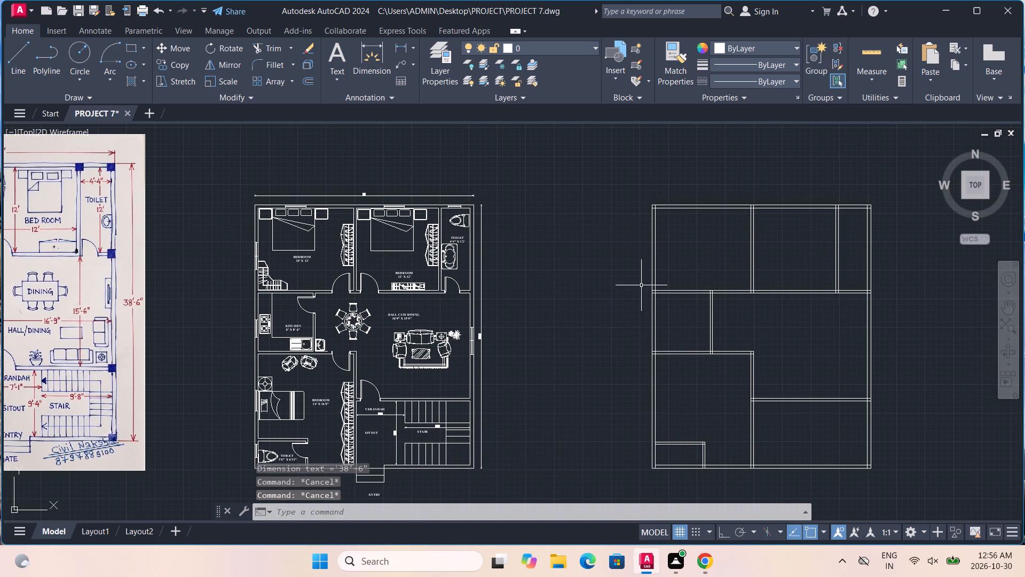
{"action": "left_click", "coordinate": [148, 108]}
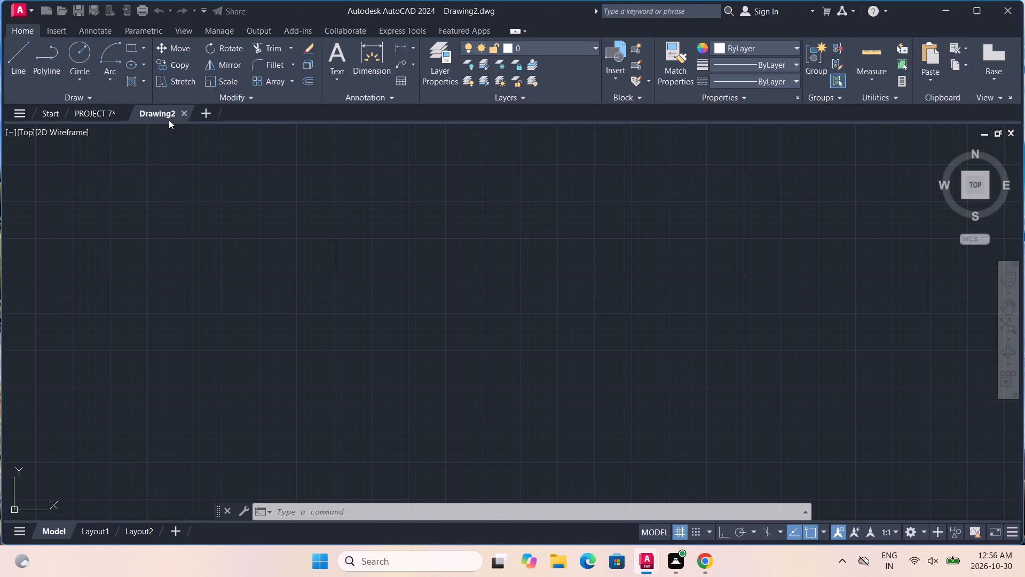
Copy the entire bare wall layout beside the furnished plan in PROJECT 7 and paste it into the new blank drawing.
{"action": "left_click", "coordinate": [96, 112]}
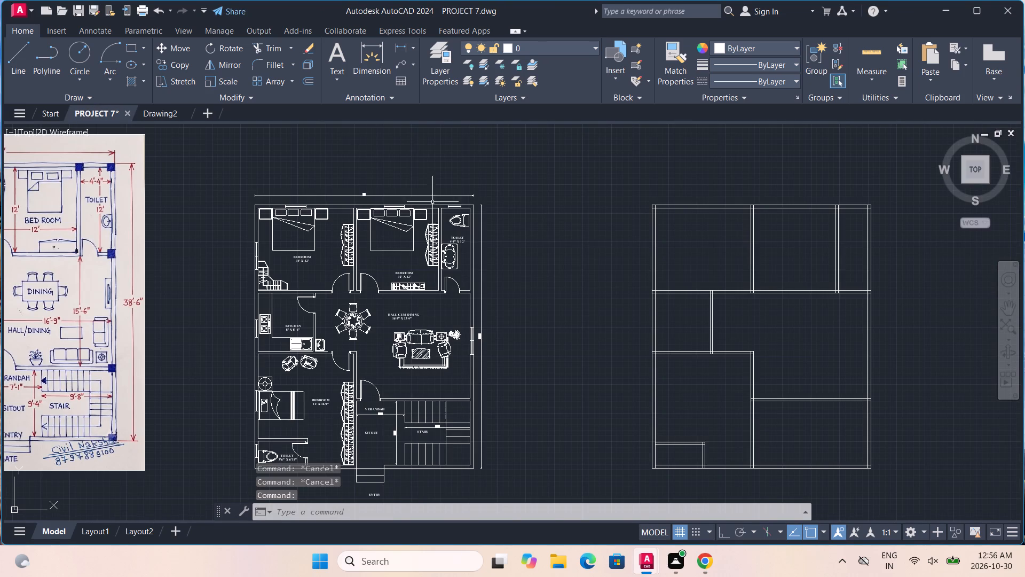
{"action": "left_click_drag", "start_coordinate": [626, 201], "coordinate": [992, 398]}
{"action": "left_click_drag", "start_coordinate": [971, 465], "coordinate": [759, 149]}
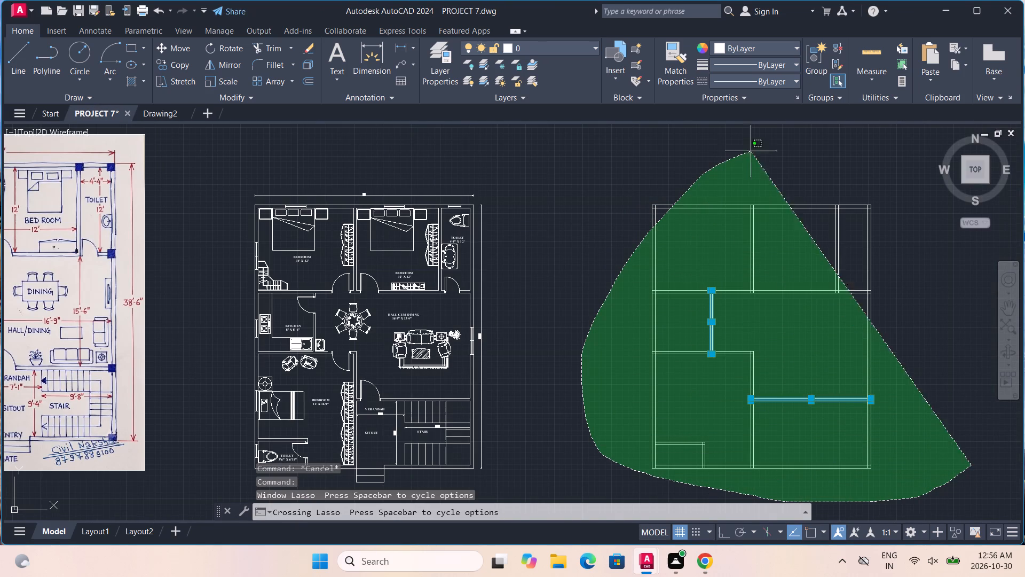
{"action": "left_click_drag", "start_coordinate": [759, 149], "coordinate": [847, 152]}
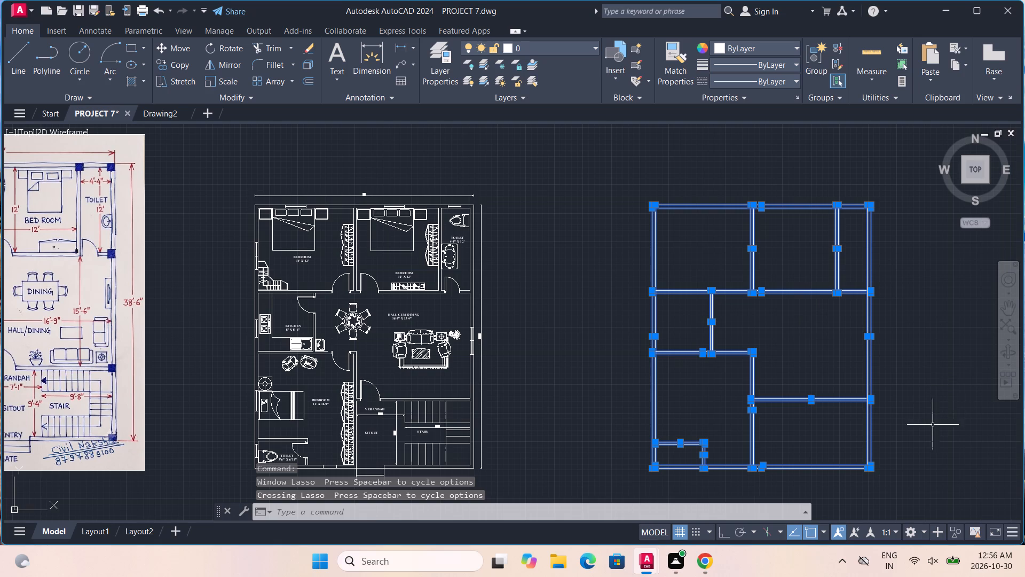
{"action": "left_click_drag", "start_coordinate": [932, 428], "coordinate": [926, 132]}
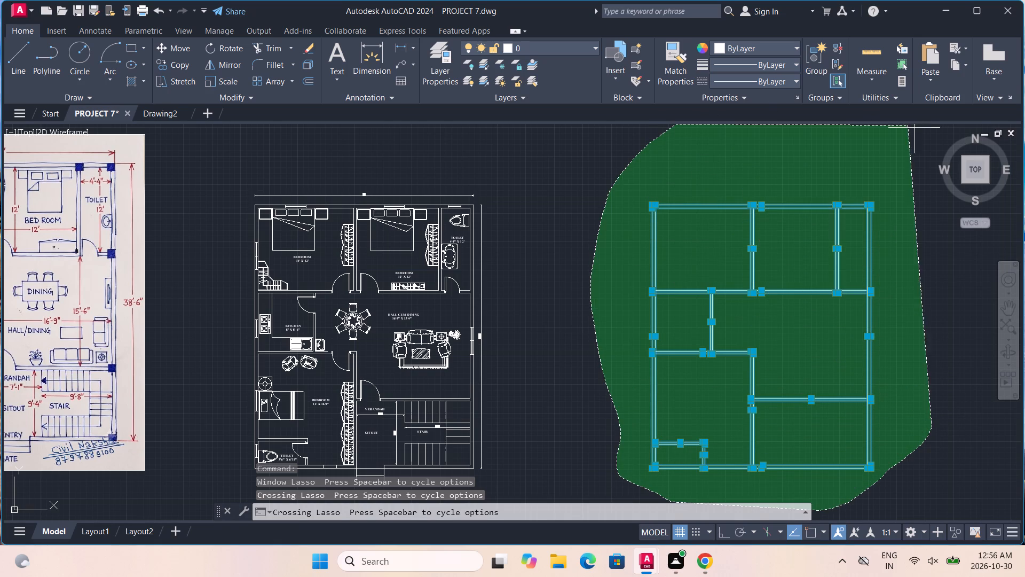
{"action": "left_click_drag", "start_coordinate": [926, 132], "coordinate": [949, 217]}
{"action": "right_click", "coordinate": [855, 211]}
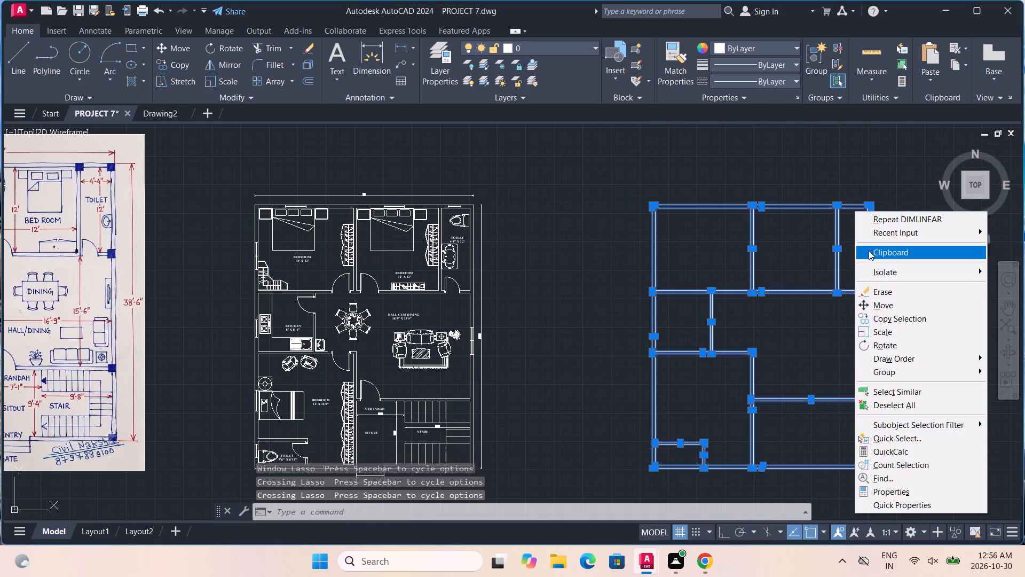
{"action": "left_click", "coordinate": [869, 251]}
{"action": "left_click", "coordinate": [800, 282]}
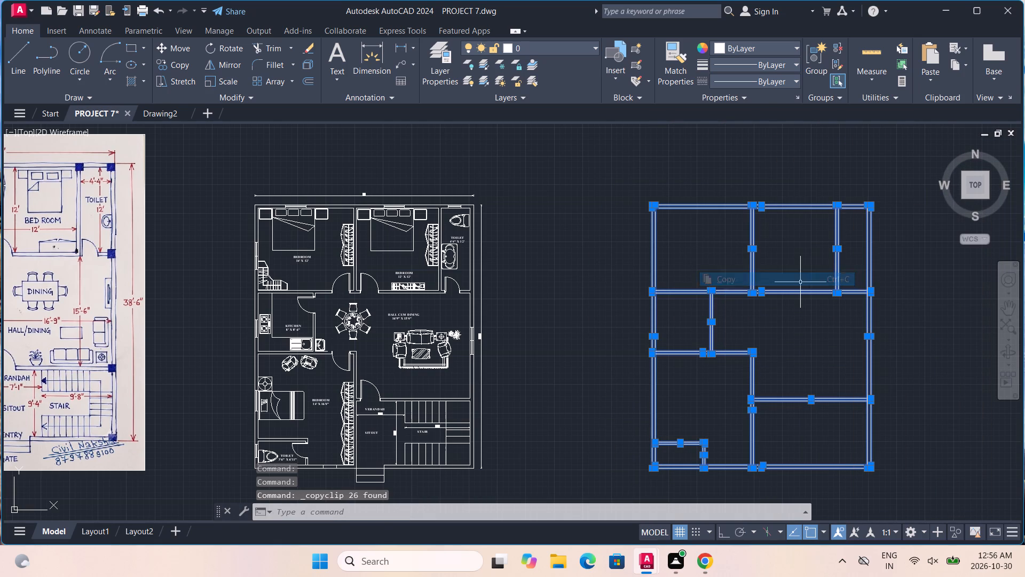
{"action": "left_click", "coordinate": [146, 117]}
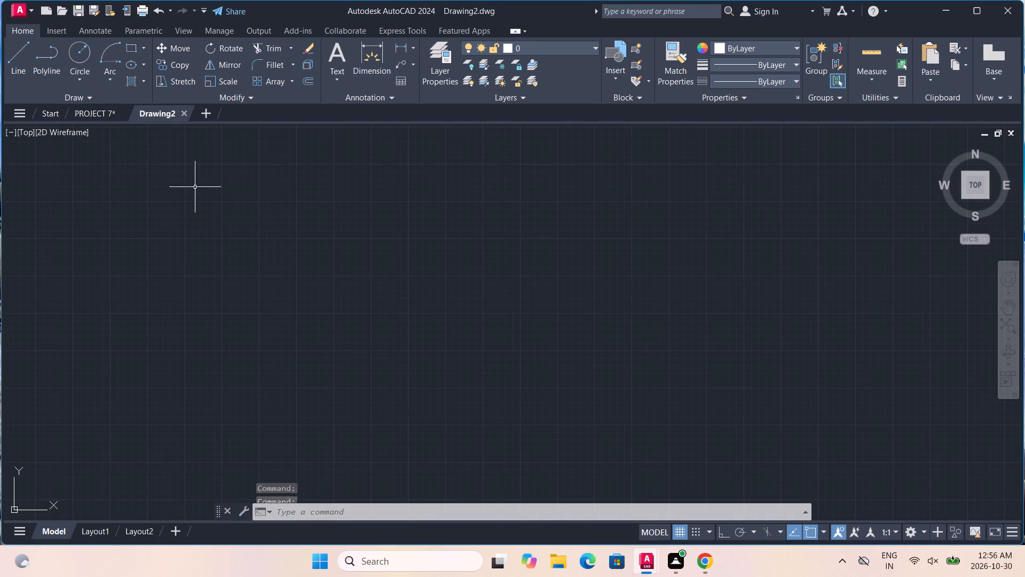
{"action": "right_click", "coordinate": [324, 232]}
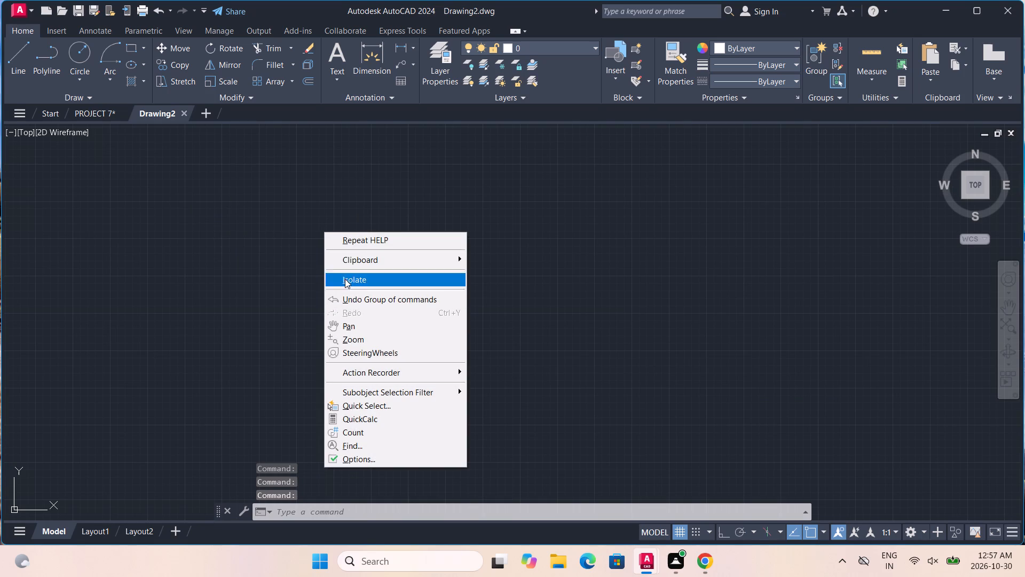
{"action": "left_click", "coordinate": [354, 266]}
{"action": "left_click", "coordinate": [485, 314]}
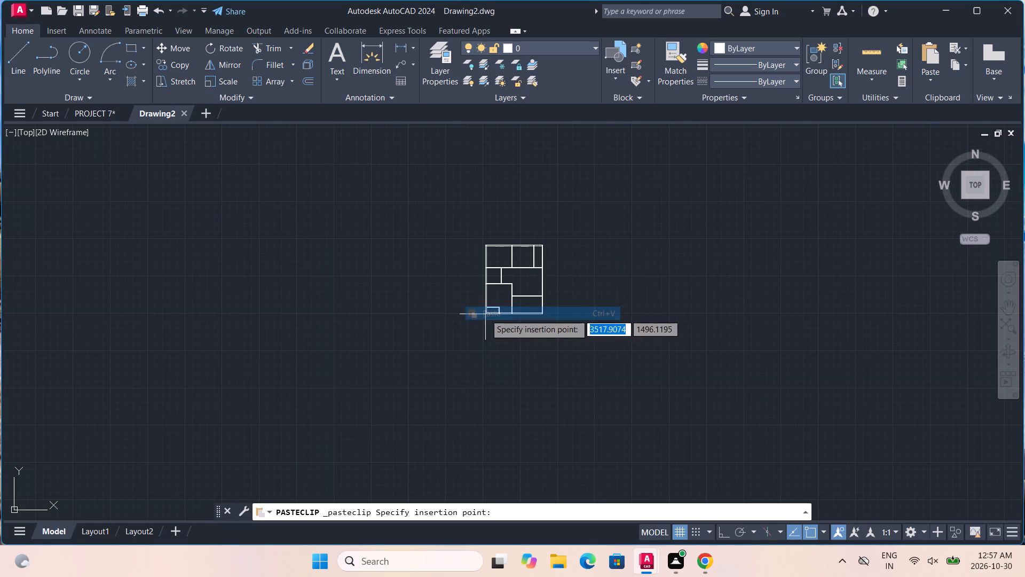
{"action": "left_click", "coordinate": [367, 344]}
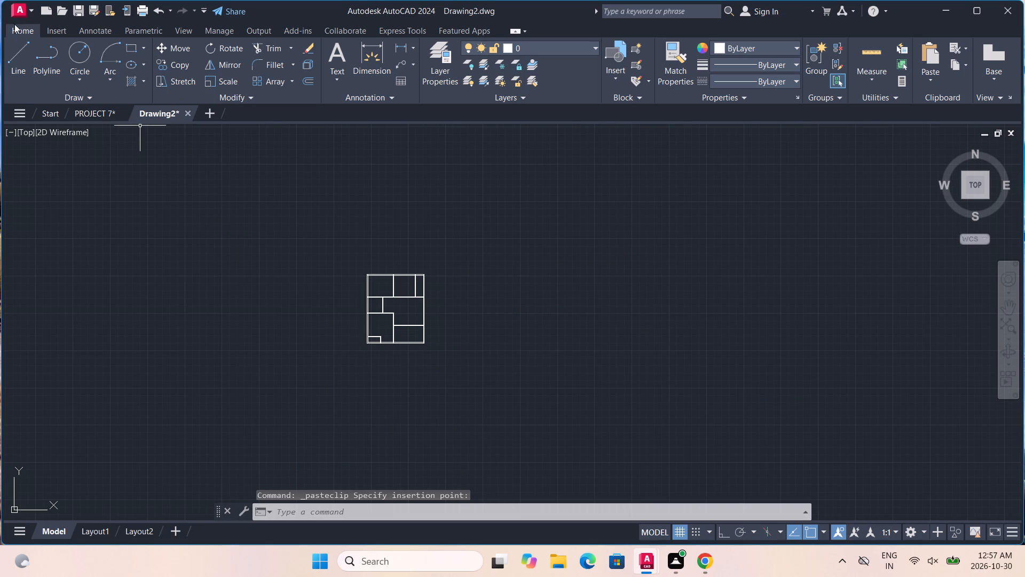
Save the new drawing under the name FOR SUP in the PROJECT folder as an AutoCAD 2018 drawing.
{"action": "left_click", "coordinate": [27, 11]}
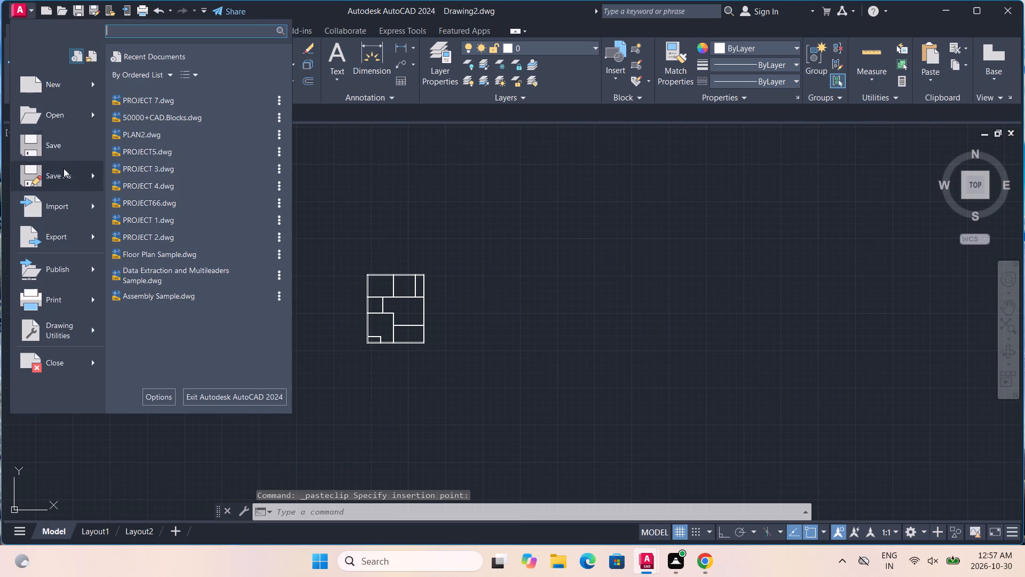
{"action": "left_click", "coordinate": [64, 171]}
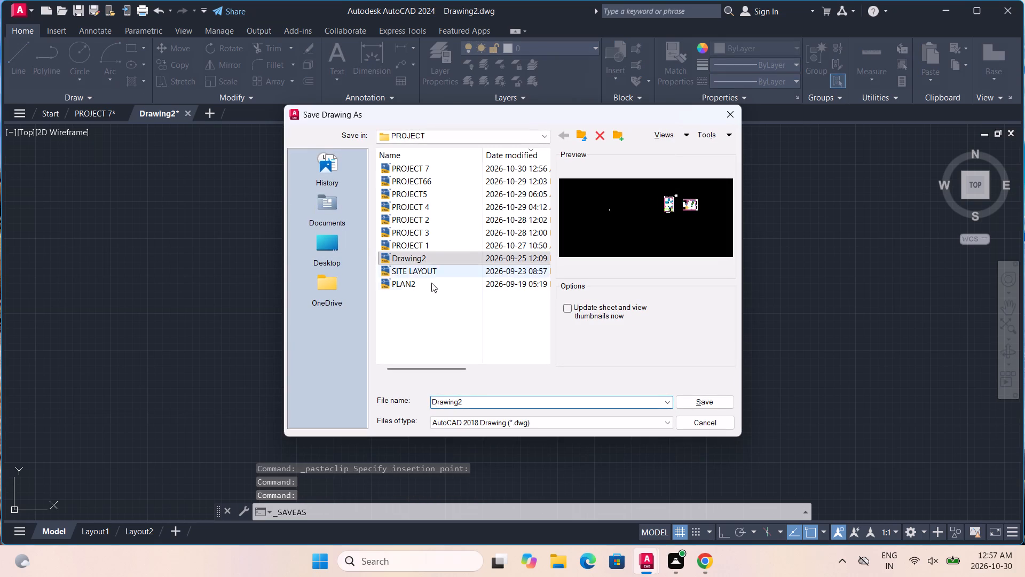
{"action": "left_click", "coordinate": [466, 402]}
{"action": "key", "text": "BackSpace"}
{"action": "key", "text": "BackSpace"}
{"action": "key", "text": "BackSpace"}
{"action": "key", "text": "BackSpace"}
{"action": "key", "text": "BackSpace"}
{"action": "key", "text": "BackSpace"}
{"action": "key", "text": "BackSpace"}
{"action": "key", "text": "BackSpace"}
{"action": "key", "text": "BackSpace"}
{"action": "key", "text": "BackSpace"}
{"action": "key", "text": "BackSpace"}
{"action": "key", "text": "BackSpace"}
{"action": "key", "text": "BackSpace"}
{"action": "key", "text": "BackSpace"}
{"action": "key", "text": "BackSpace"}
{"action": "key", "text": "BackSpace"}
{"action": "key", "text": "BackSpace"}
{"action": "key", "text": "BackSpace"}
{"action": "key", "text": "BackSpace"}
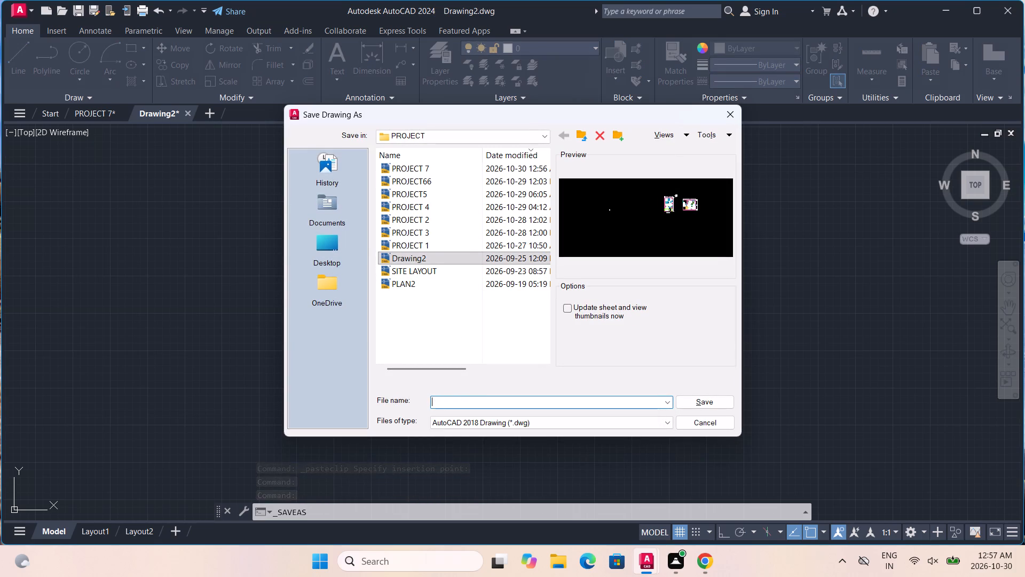
{"action": "type", "text": "SKET"}
{"action": "key", "text": "BackSpace"}
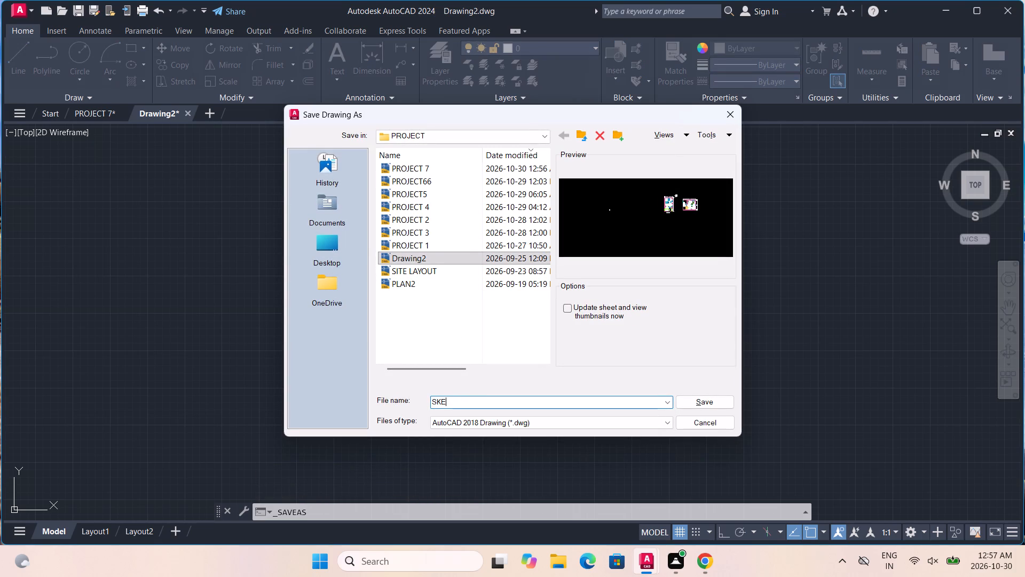
{"action": "key", "text": "BackSpace"}
{"action": "key", "text": "BackSpace"}
{"action": "key", "text": "BackSpace"}
{"action": "key", "text": "BackSpace"}
{"action": "type", "text": "FOR SI"}
{"action": "key", "text": "BackSpace"}
{"action": "type", "text": "UP"}
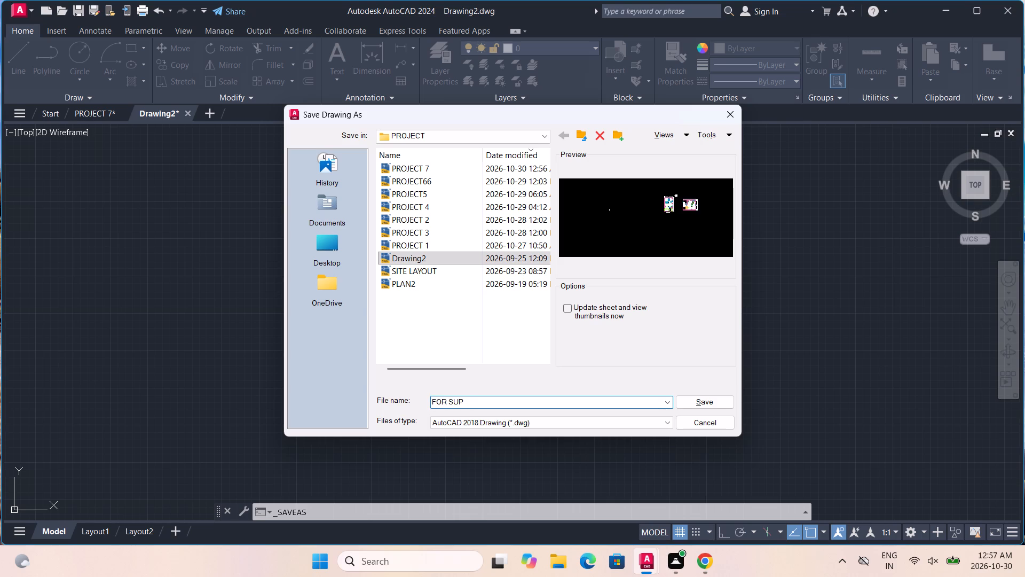
{"action": "left_click", "coordinate": [703, 402]}
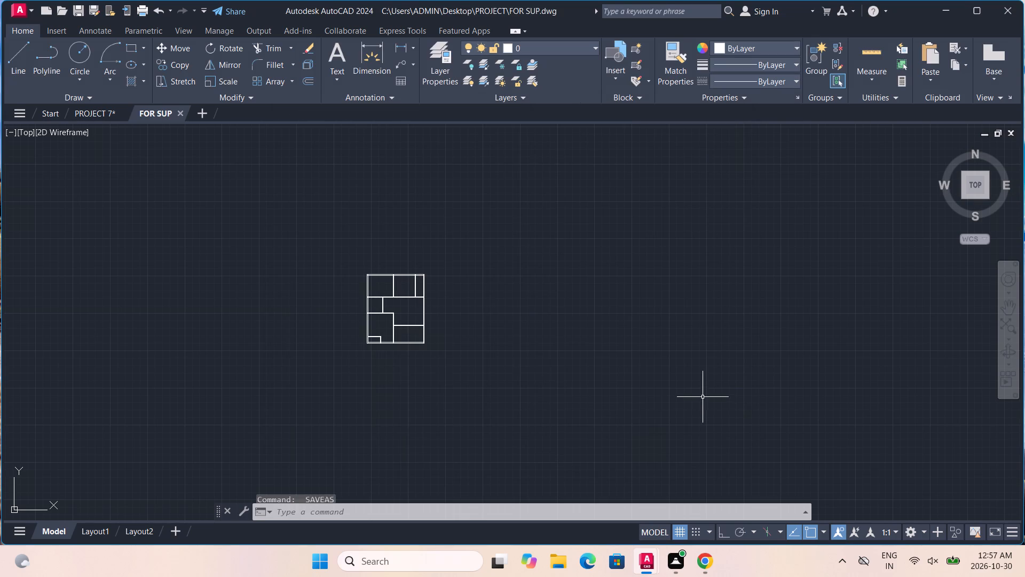
Close the FOR SUP drawing.
{"action": "left_click", "coordinate": [180, 111]}
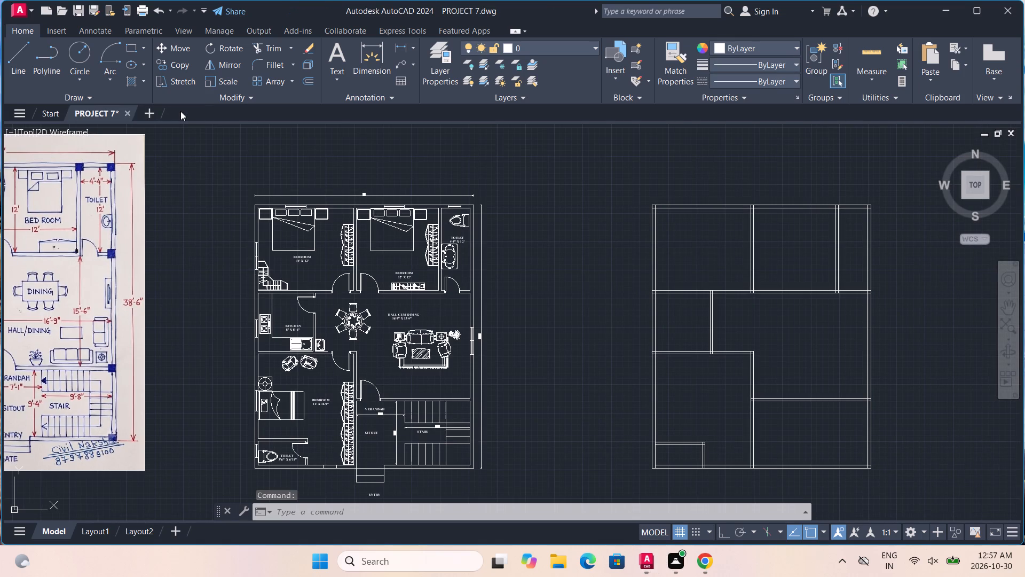
Select the entire bare wall layout beside the furnished plan in PROJECT 7.
{"action": "left_click_drag", "start_coordinate": [912, 461], "coordinate": [573, 388]}
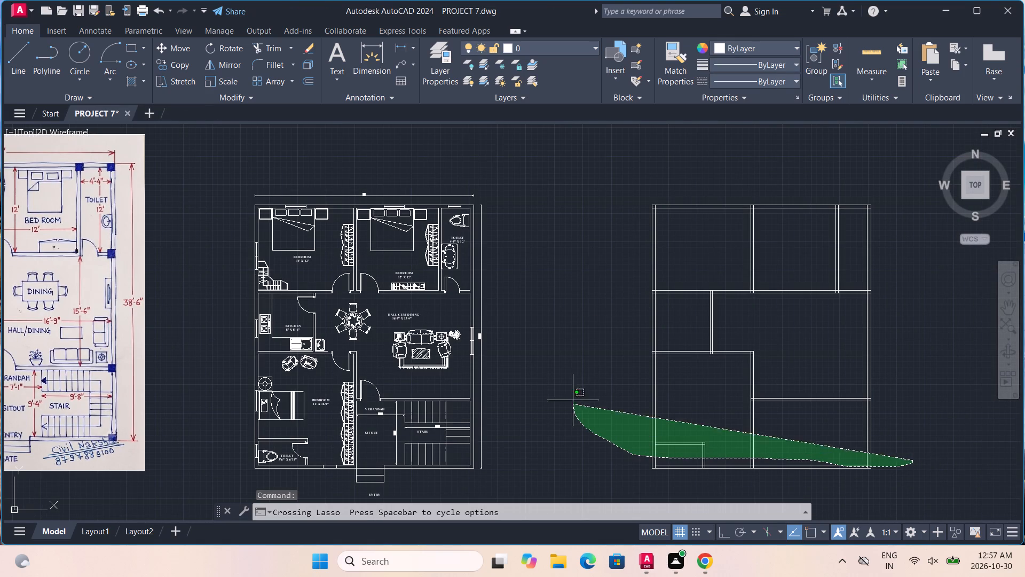
{"action": "left_click_drag", "start_coordinate": [573, 388], "coordinate": [866, 145]}
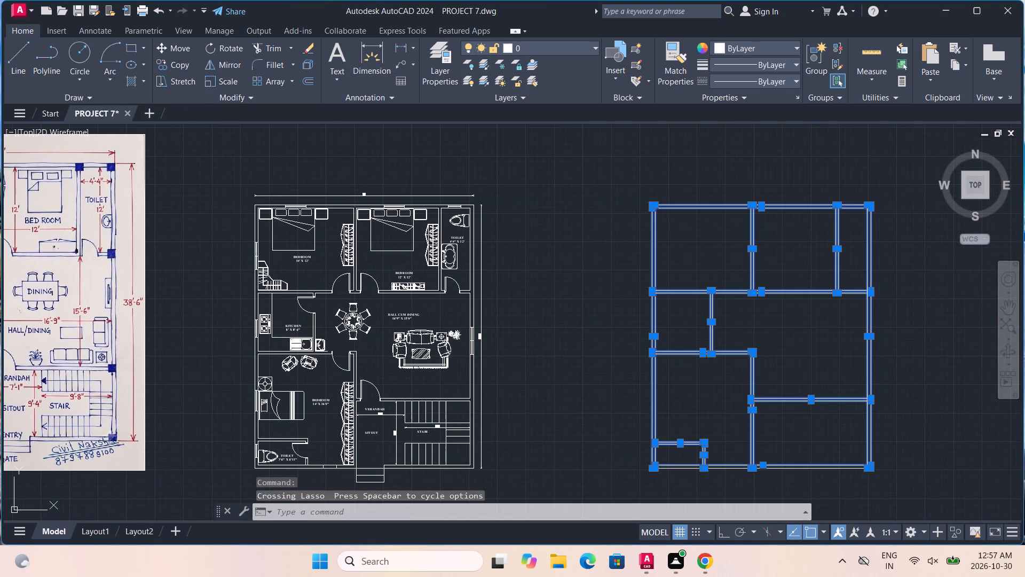
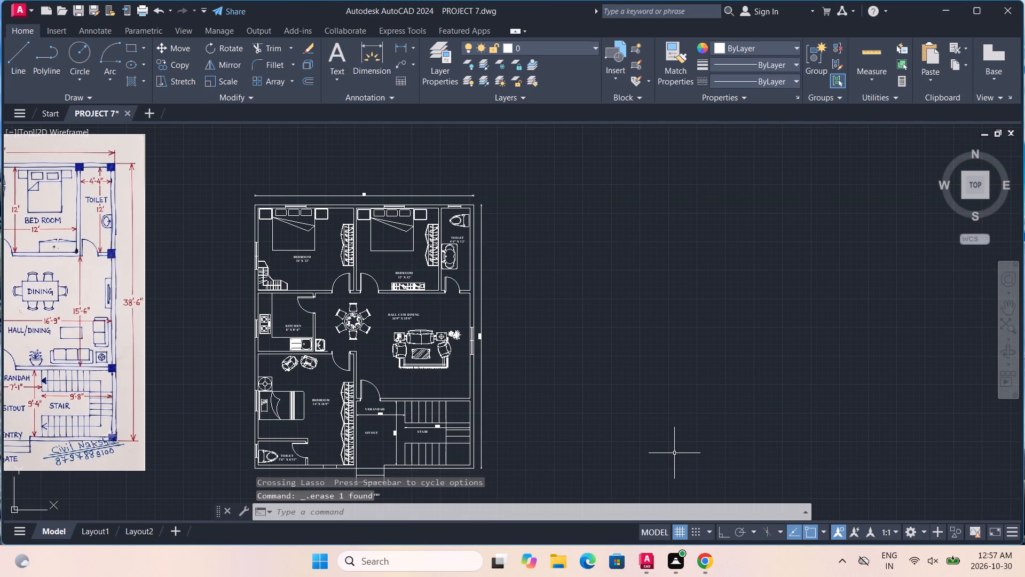
Save the PROJECT 7 drawing with the furnished floor plan and its reference sketch under its existing name.
{"action": "scroll", "coordinate": [673, 447], "scroll_direction": "down", "scroll_amount": 1}
{"action": "middle_click_drag", "start_coordinate": [588, 381], "coordinate": [669, 293]}
{"action": "scroll", "coordinate": [665, 296], "scroll_direction": "up", "scroll_amount": 1}
{"action": "middle_click_drag", "start_coordinate": [668, 306], "coordinate": [681, 336]}
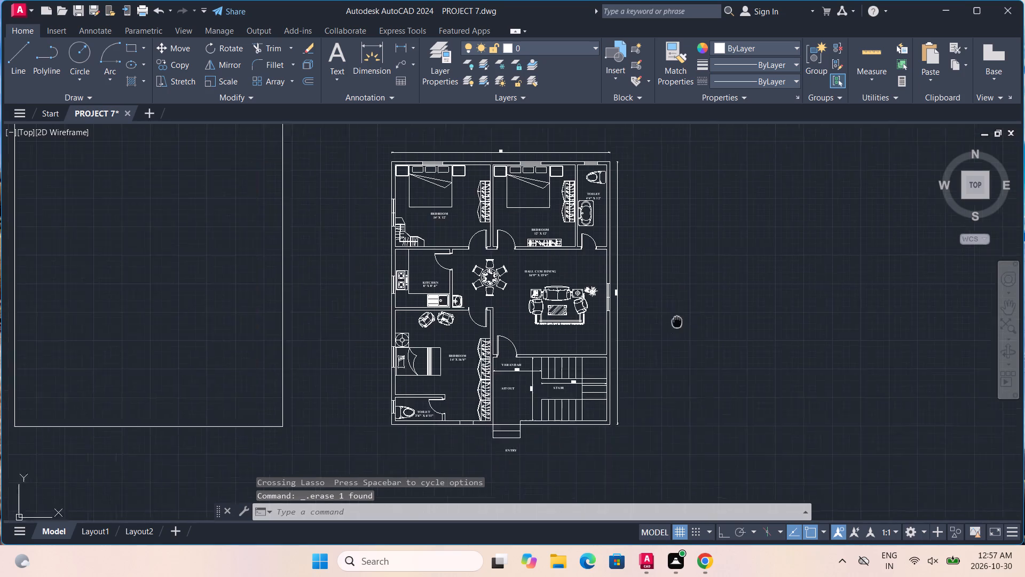
{"action": "middle_click_drag", "start_coordinate": [681, 336], "coordinate": [687, 349]}
{"action": "left_click", "coordinate": [31, 13]}
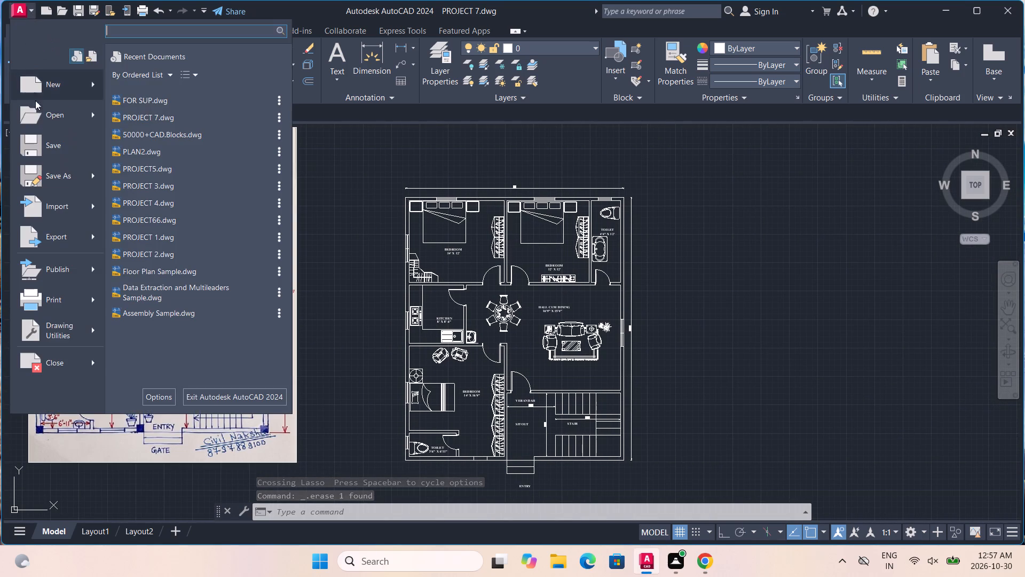
{"action": "left_click", "coordinate": [40, 142]}
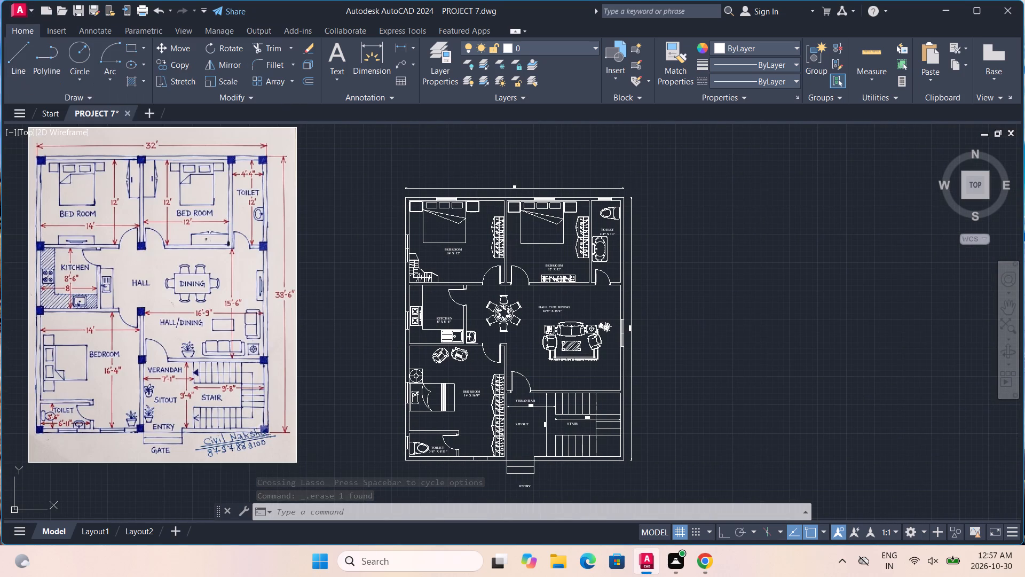